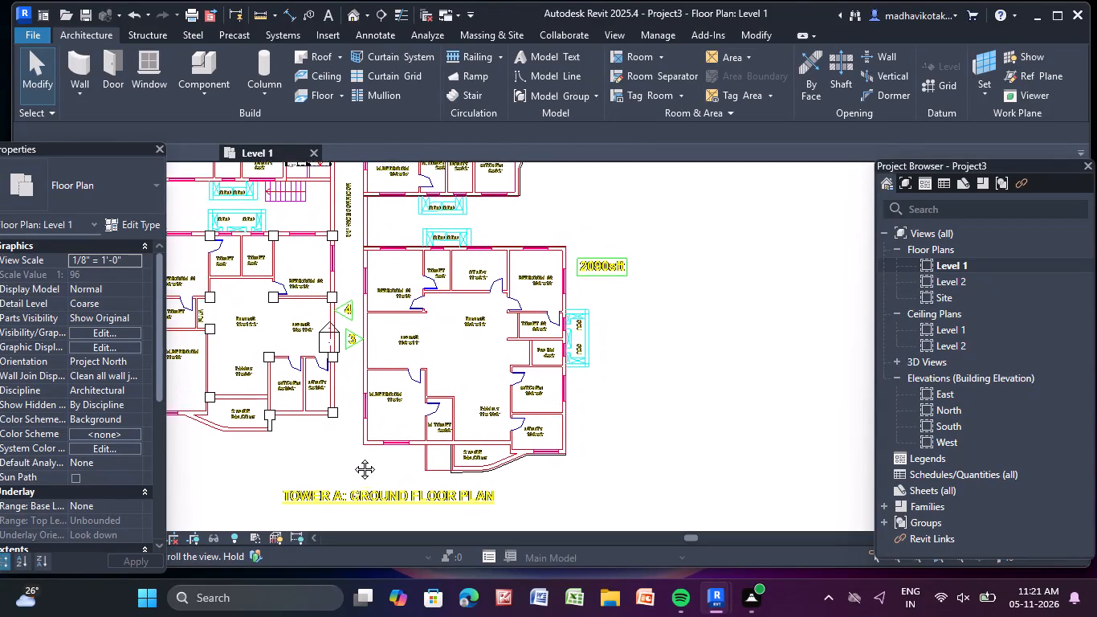
# Place 24" x 24" architectural columns in the 2090sft unit at the M.Bedroom's outer corner and the M.Toilet partition's exterior wall junction.
pyautogui.scroll(1, 359, 453)
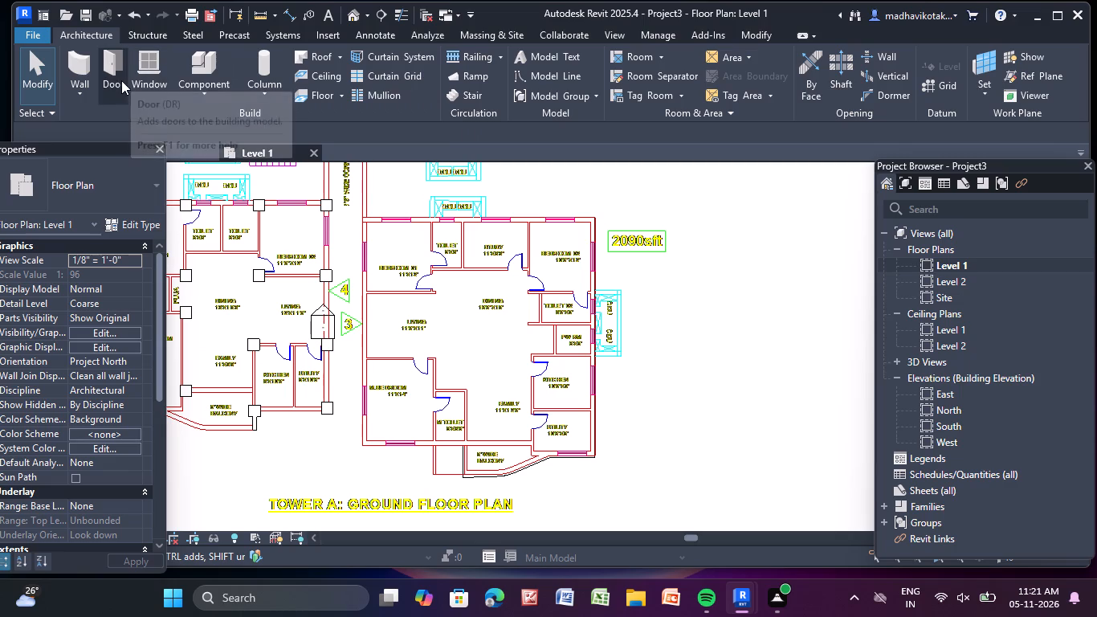
pyautogui.click(115, 66)
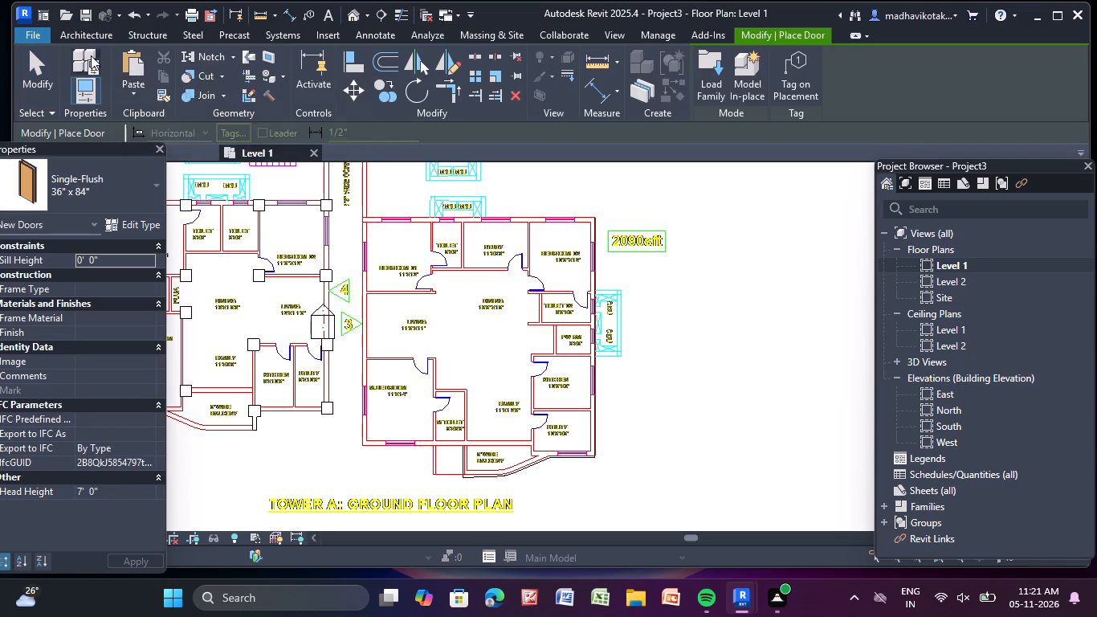
pyautogui.click(84, 32)
pyautogui.click(206, 94)
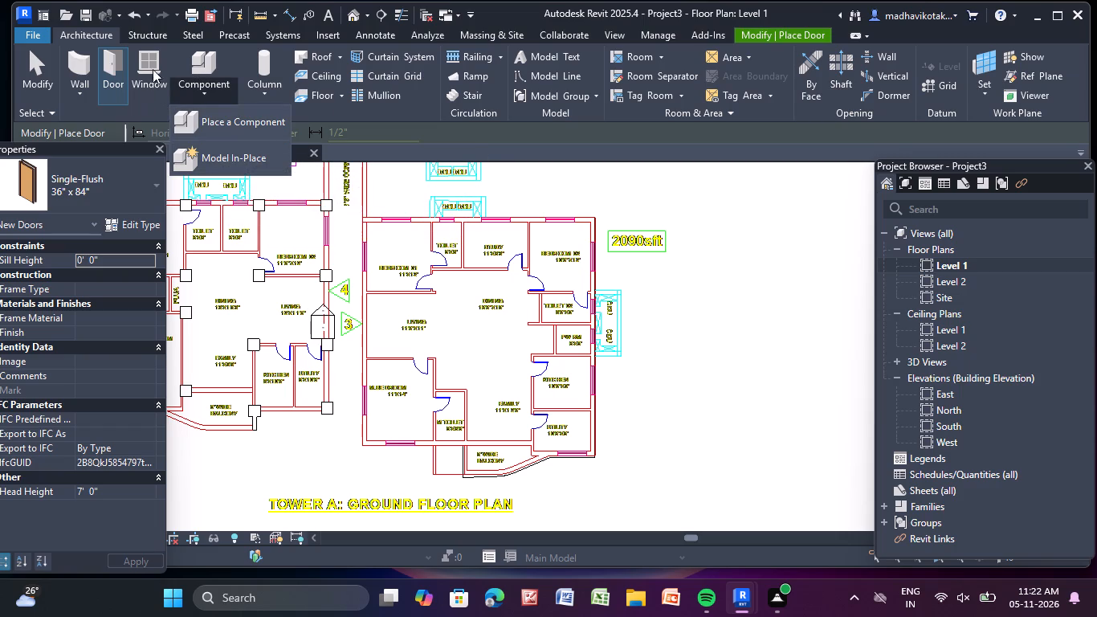
pyautogui.click(265, 92)
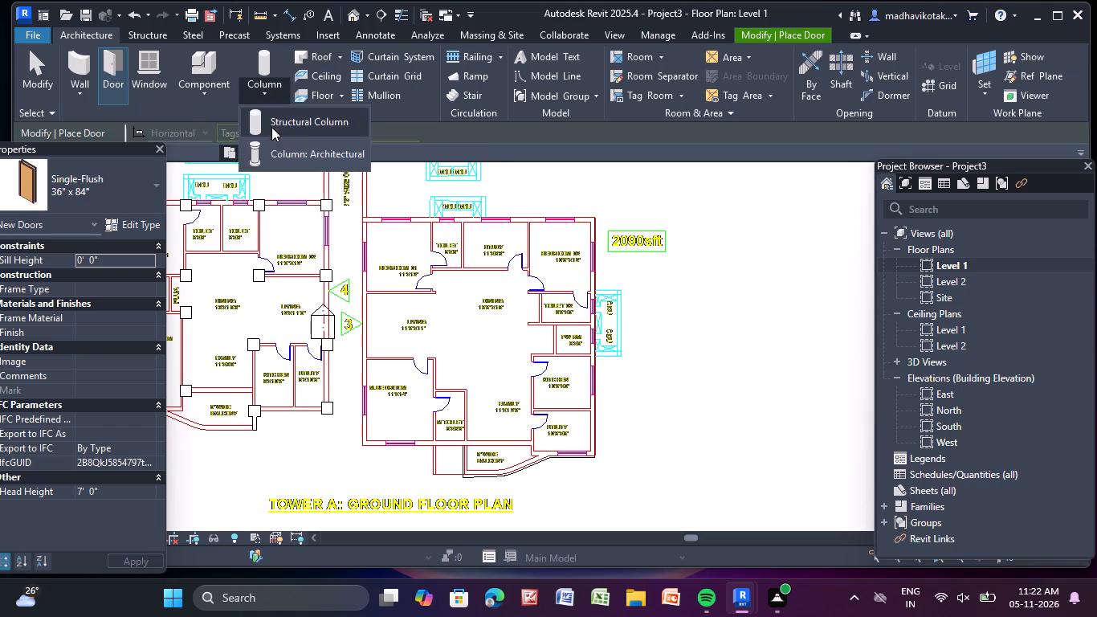
pyautogui.click(271, 147)
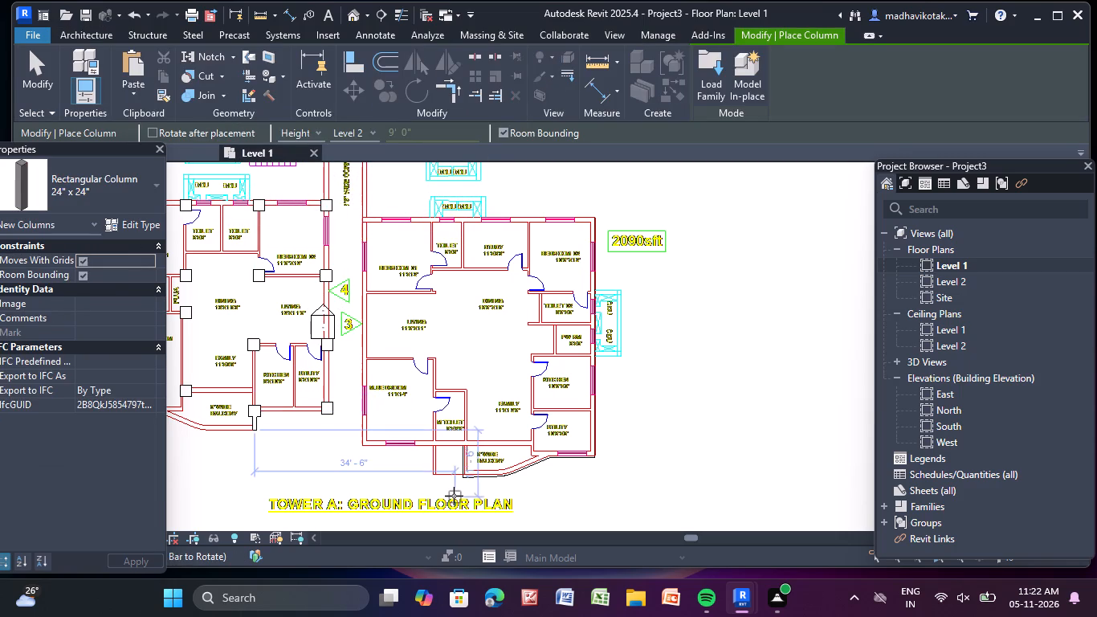
pyautogui.scroll(4, 297, 427)
pyautogui.scroll(1, 435, 510)
pyautogui.moveTo(421, 496); pyautogui.dragTo(327, 412, button='middle')
pyautogui.scroll(3, 341, 423)
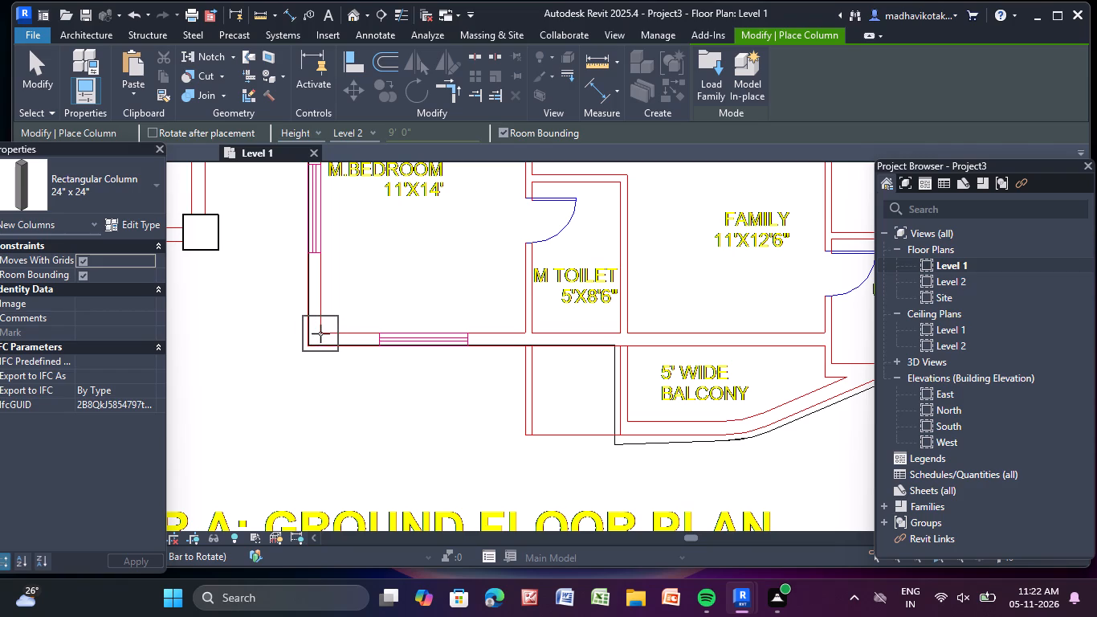
pyautogui.click(320, 333)
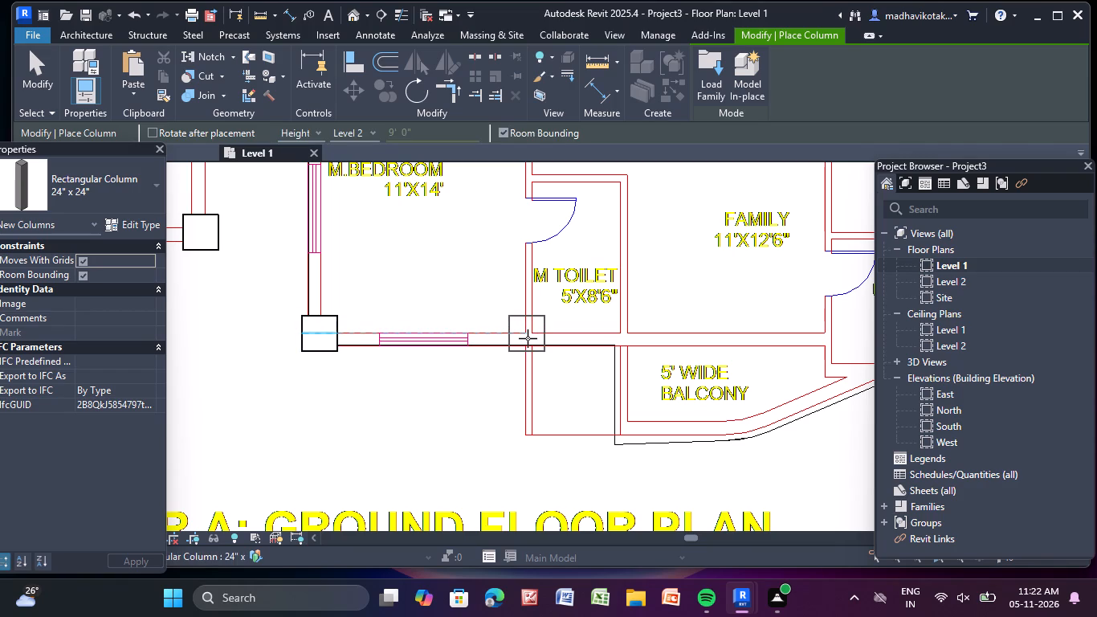
pyautogui.click(531, 337)
# Place 24" x 24" columns along the 2090sft unit's corridor-side wall at both Living room partitions and Bedroom 01's outer corner.
pyautogui.moveTo(596, 339); pyautogui.dragTo(577, 407, button='middle')
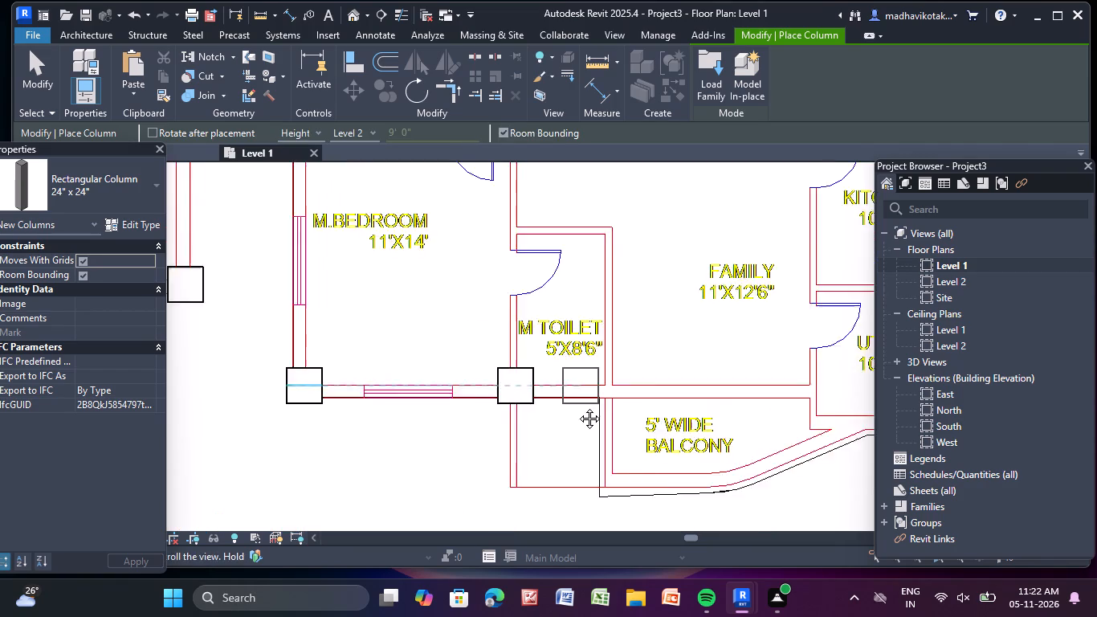
pyautogui.moveTo(577, 407); pyautogui.dragTo(578, 440, button='middle')
pyautogui.moveTo(349, 261); pyautogui.dragTo(320, 375, button='middle')
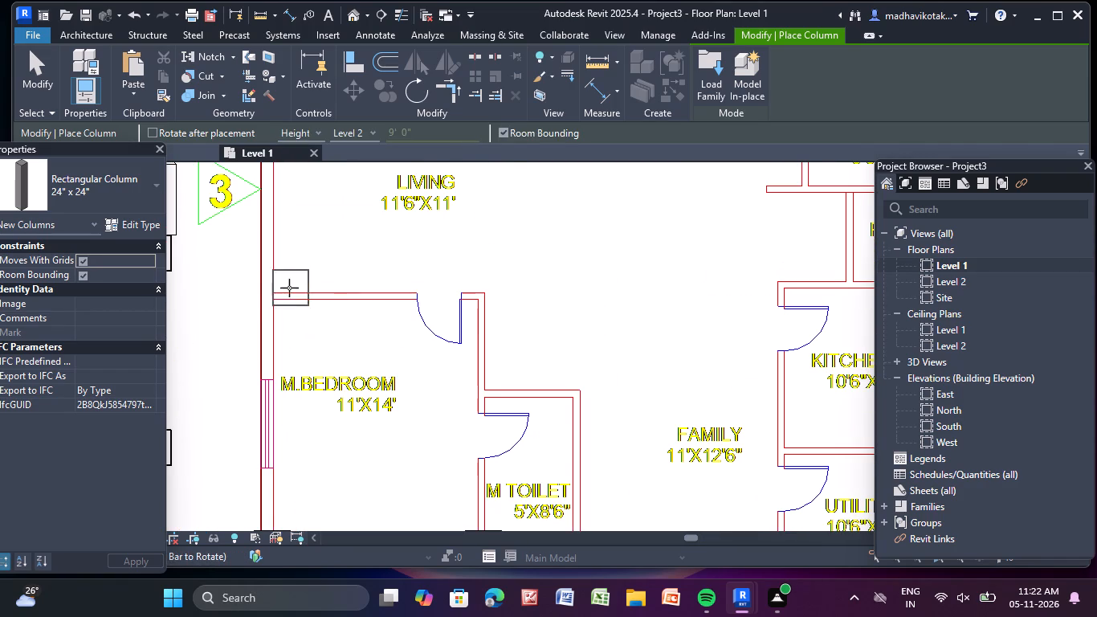
pyautogui.click(271, 295)
pyautogui.scroll(-2, 290, 288)
pyautogui.moveTo(296, 291); pyautogui.dragTo(304, 415, button='middle')
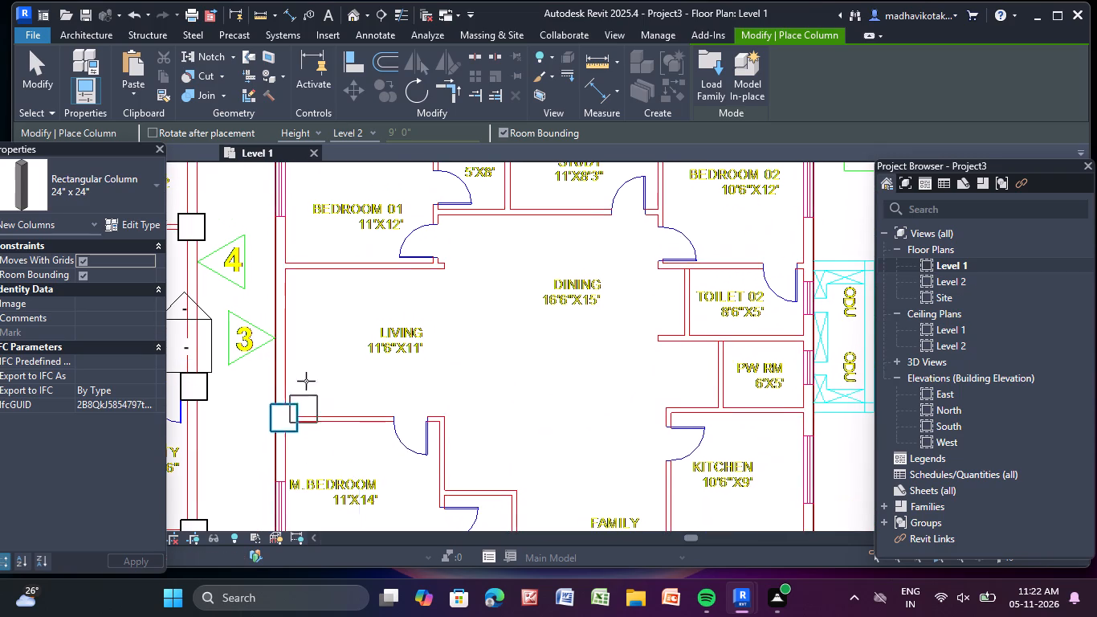
pyautogui.click(284, 265)
pyautogui.scroll(-1, 288, 266)
pyautogui.moveTo(288, 267); pyautogui.dragTo(266, 438, button='middle')
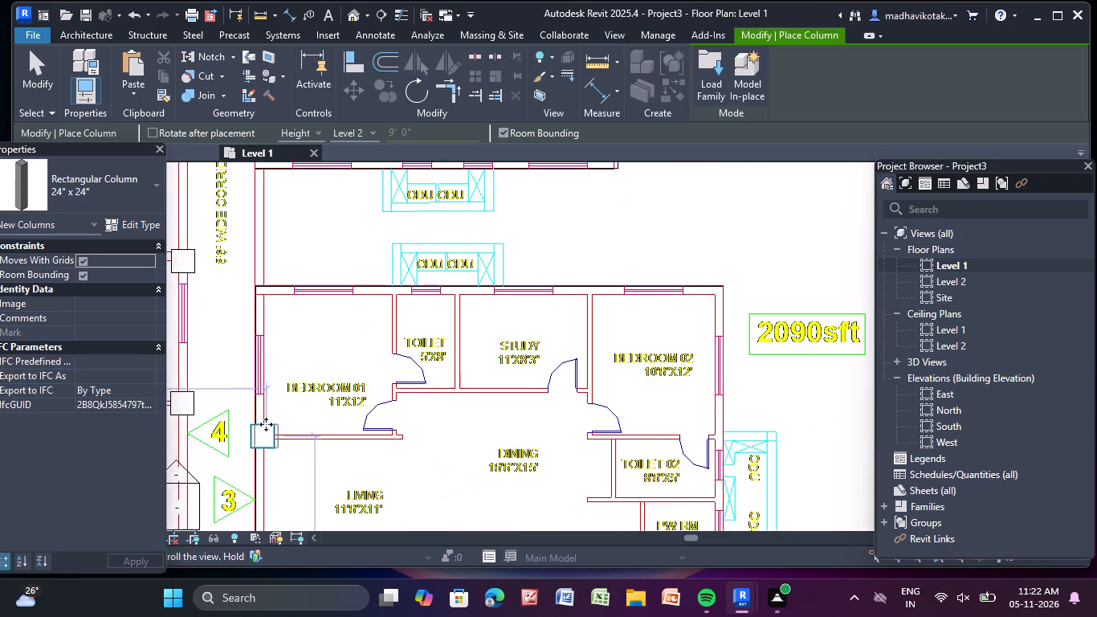
pyautogui.click(262, 292)
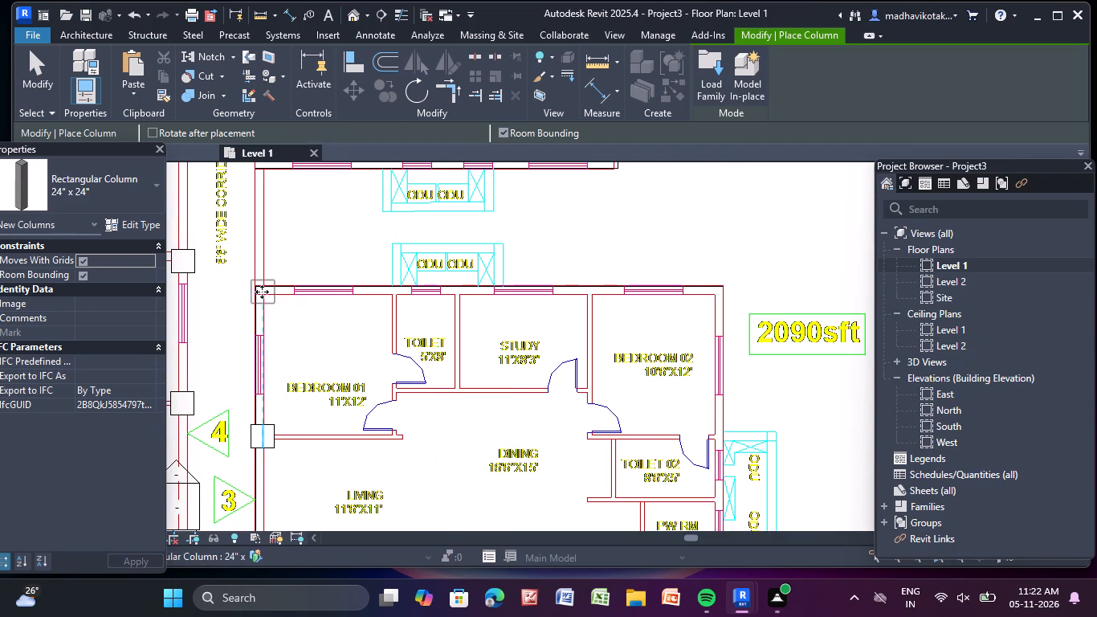
# Place a 24" x 24" column at the corridor-side outer corner of the neighbouring 1297sft unit's M.Bedroom.
pyautogui.moveTo(263, 296); pyautogui.dragTo(246, 463, button='middle')
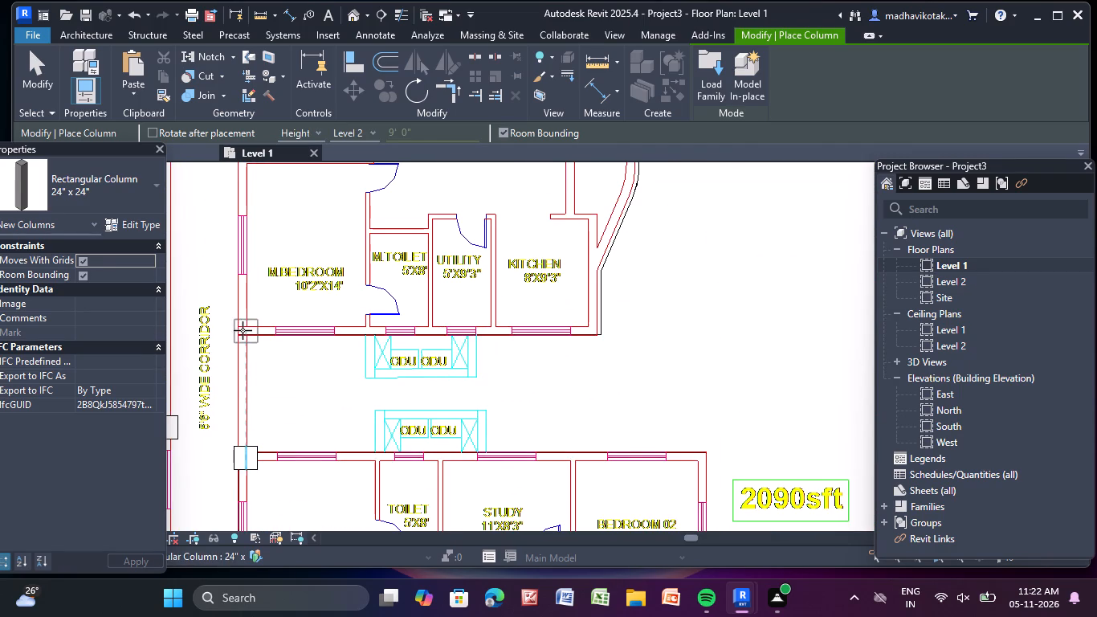
pyautogui.click(243, 330)
# Place 24" x 24" columns where the Toilet–Study and Study–Bedroom 02 partitions meet the exterior wall, and at Bedroom 02's outer corner.
pyautogui.moveTo(397, 451); pyautogui.dragTo(347, 317, button='middle')
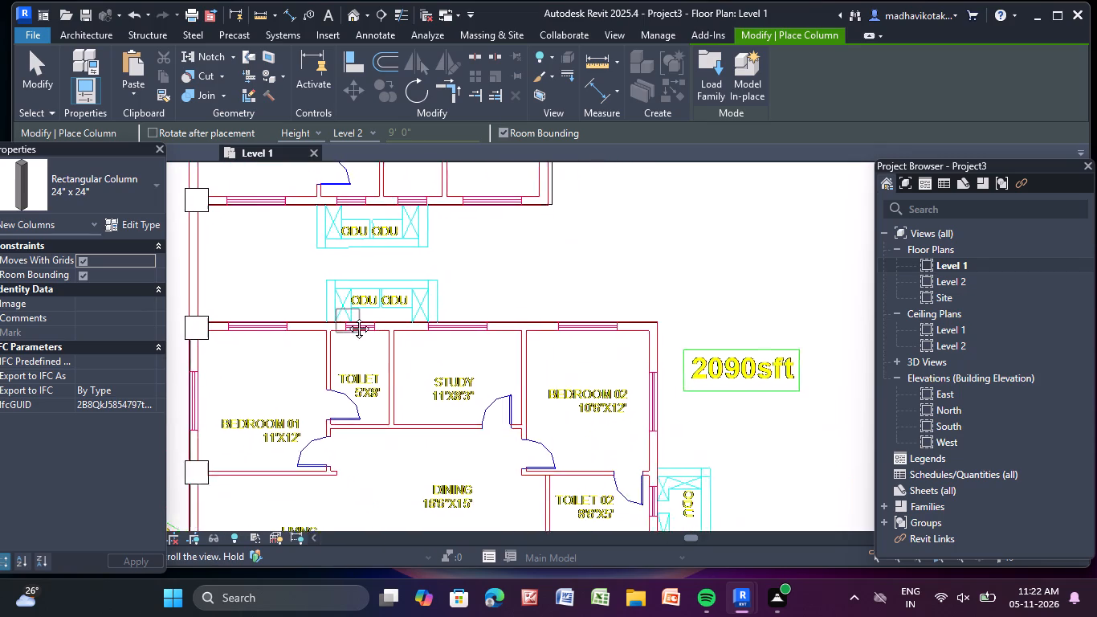
pyautogui.moveTo(347, 317); pyautogui.dragTo(322, 228, button='middle')
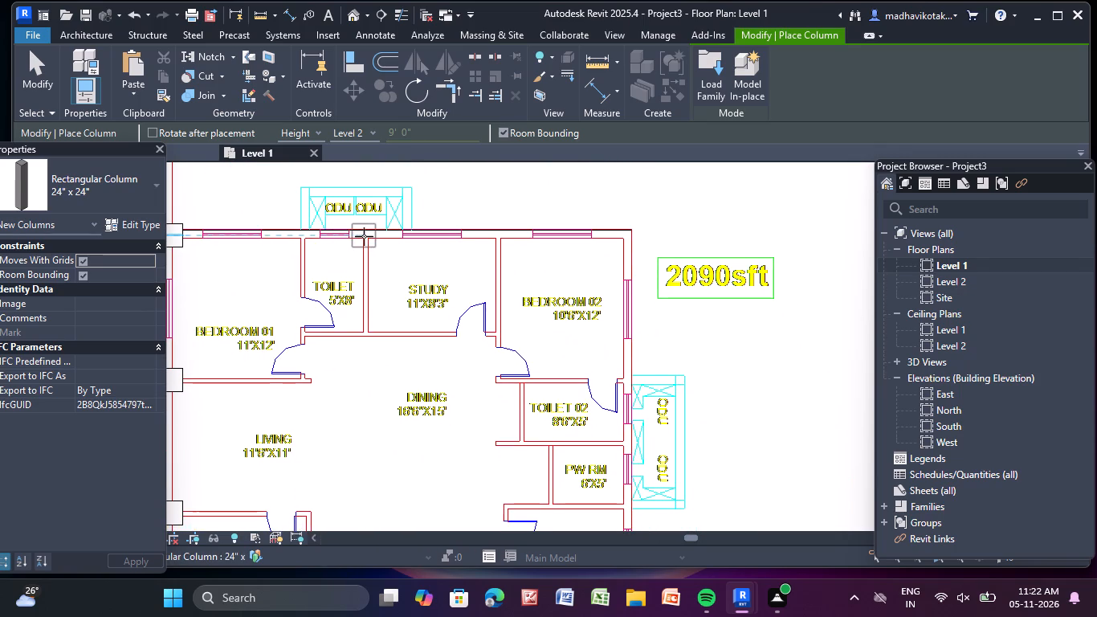
pyautogui.click(364, 236)
pyautogui.click(499, 241)
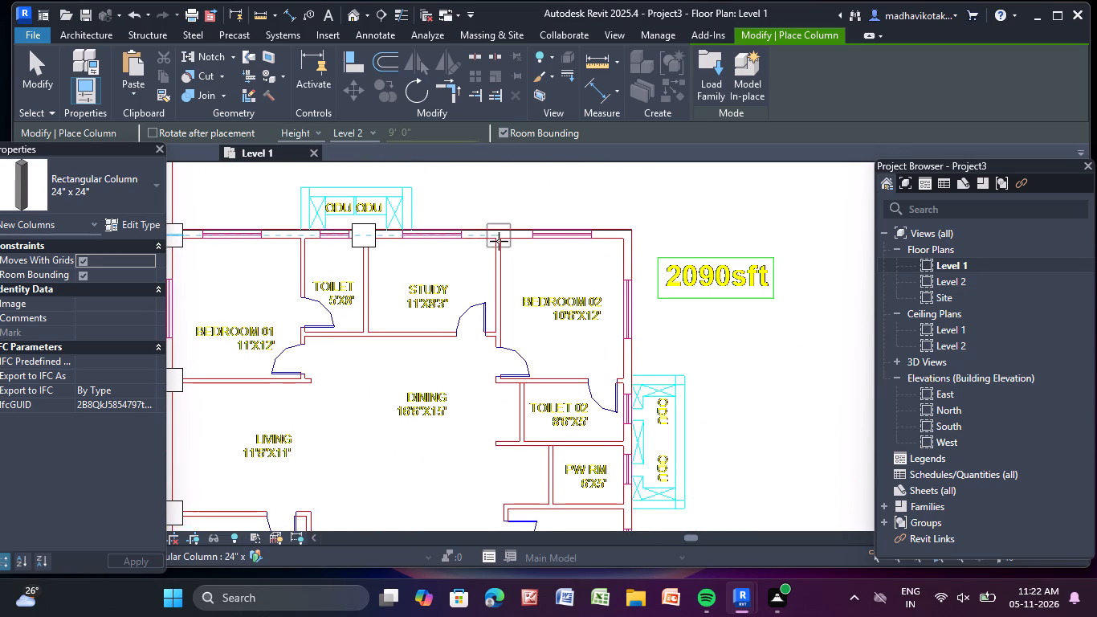
pyautogui.click(624, 238)
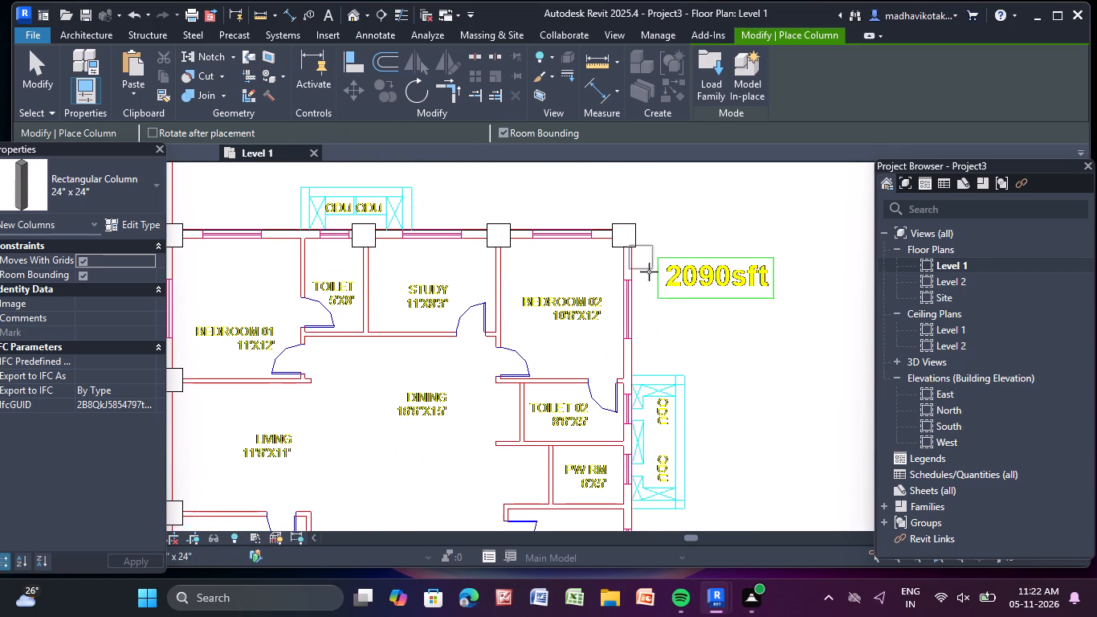
# Place 24" x 24" columns on the outer side wall at the Bedroom 02–Toilet 02, PW RM–Kitchen and Kitchen–Utility partitions and the Utility corner.
pyautogui.moveTo(655, 405); pyautogui.dragTo(597, 278, button='middle')
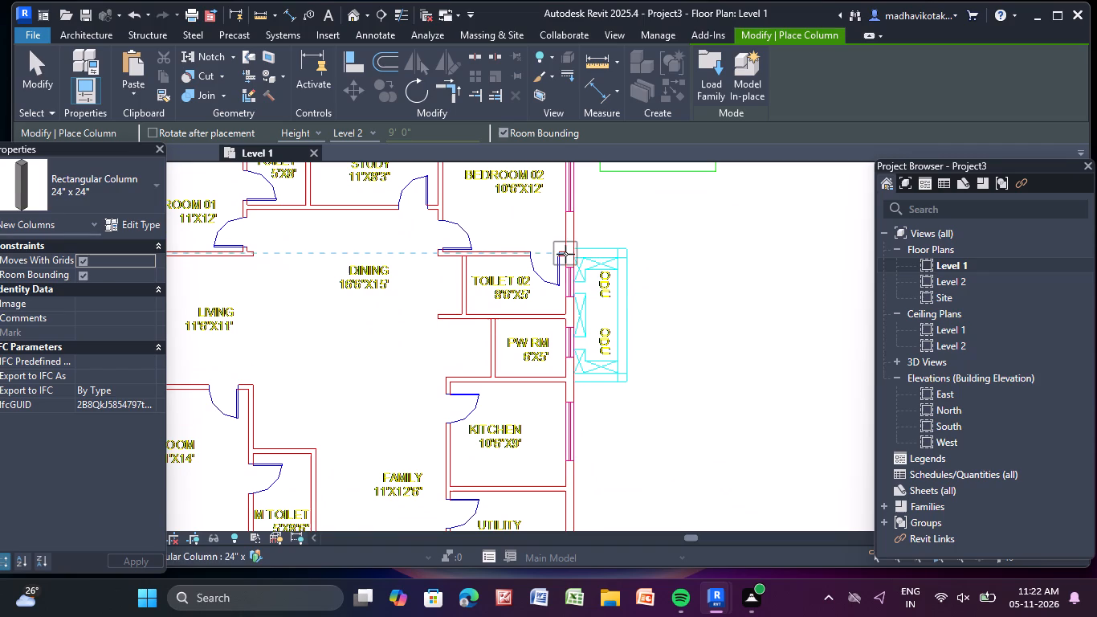
pyautogui.click(569, 254)
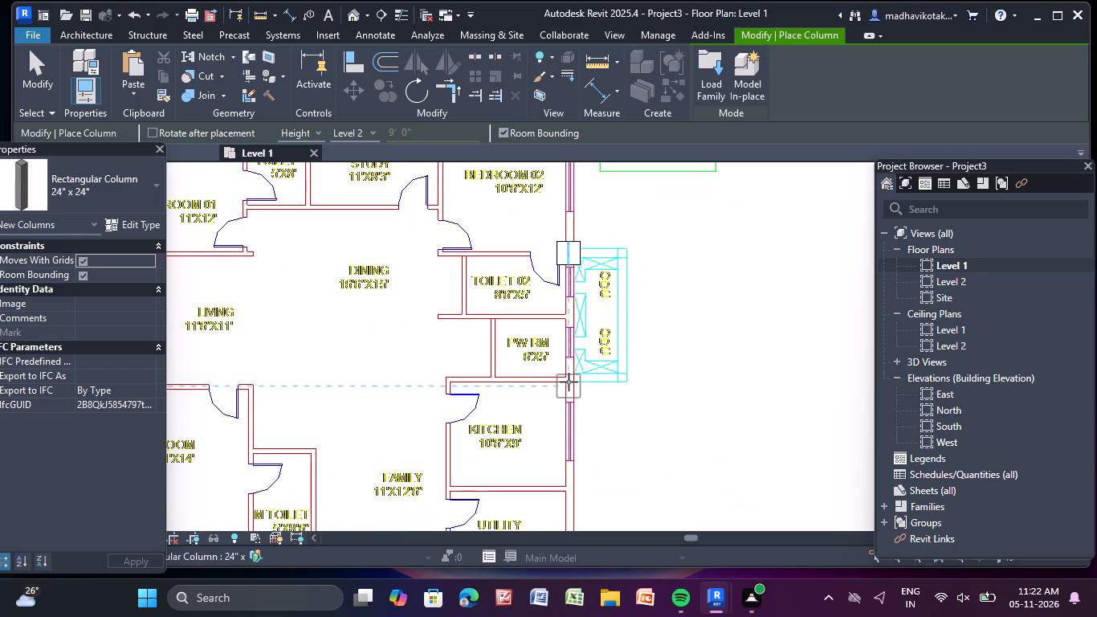
pyautogui.click(569, 382)
pyautogui.moveTo(565, 413); pyautogui.dragTo(520, 239, button='middle')
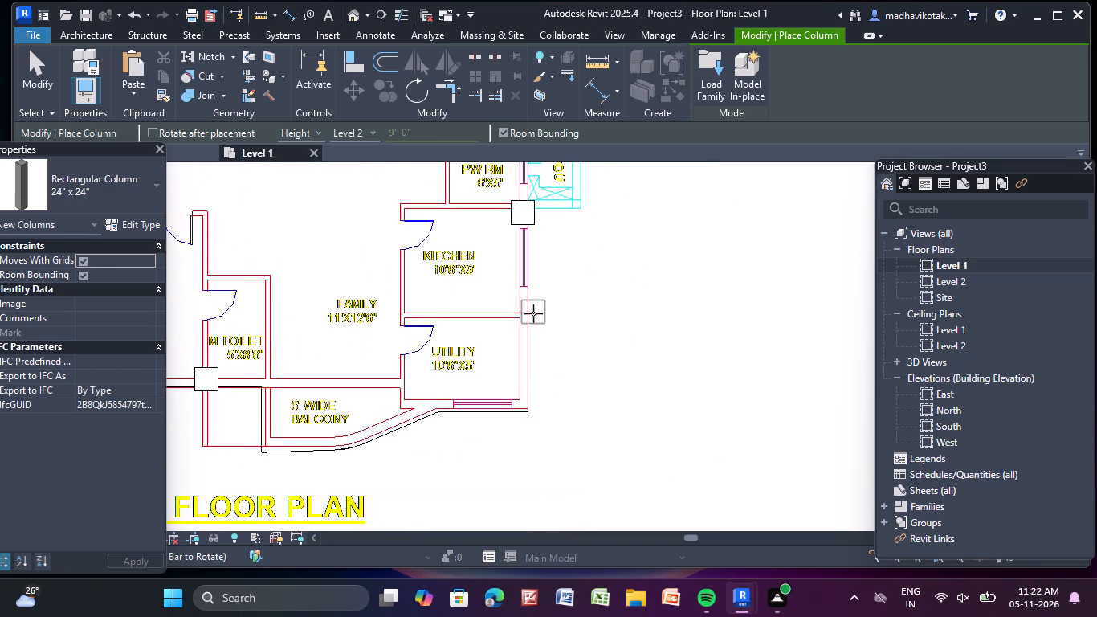
pyautogui.click(524, 316)
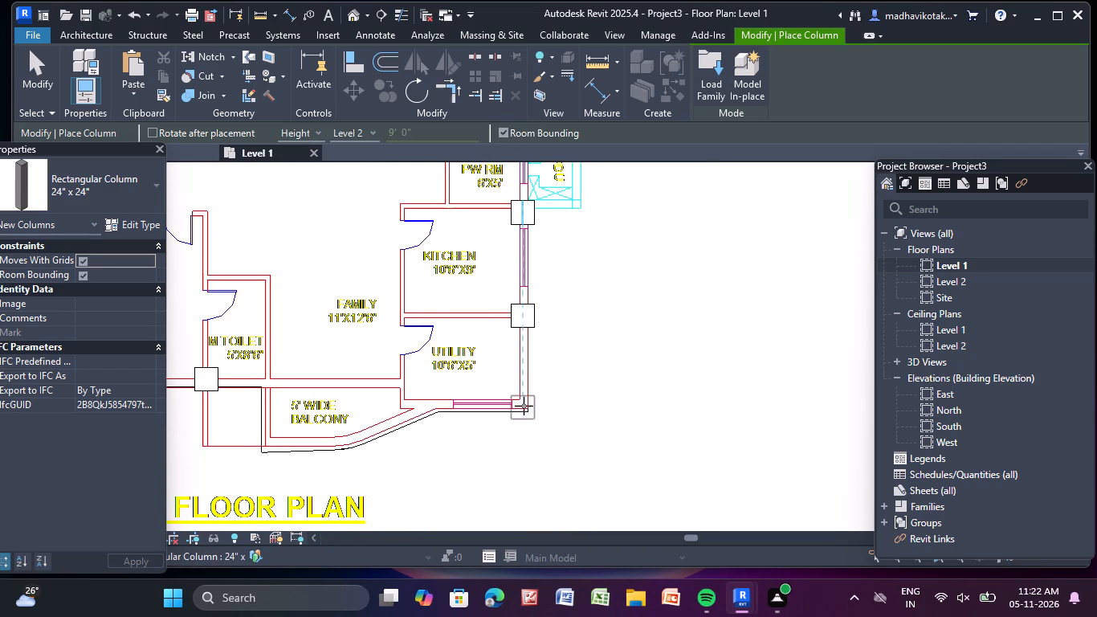
pyautogui.click(523, 405)
# Place 24" x 24" columns at the M.Toilet's Family-side corner, the Toilet–Study partition's Dining end, and the inner corners of Bedroom 01 and M.Bedroom.
pyautogui.scroll(-3, 364, 385)
pyautogui.moveTo(362, 386); pyautogui.dragTo(426, 469, button='middle')
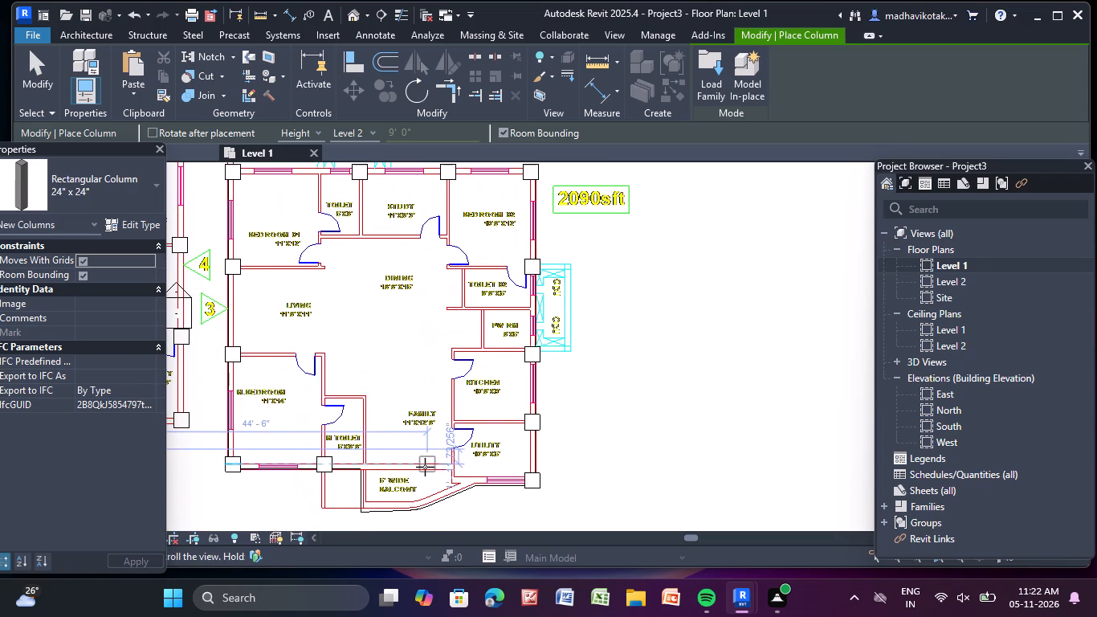
pyautogui.scroll(4, 365, 398)
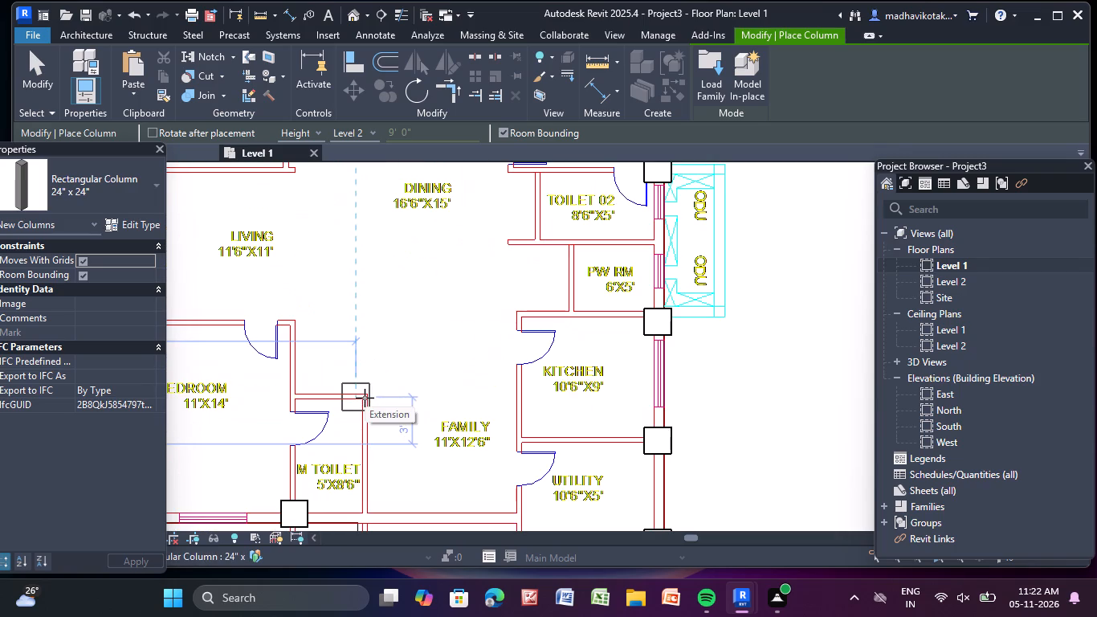
pyautogui.click(365, 398)
pyautogui.moveTo(353, 292); pyautogui.dragTo(371, 427, button='middle')
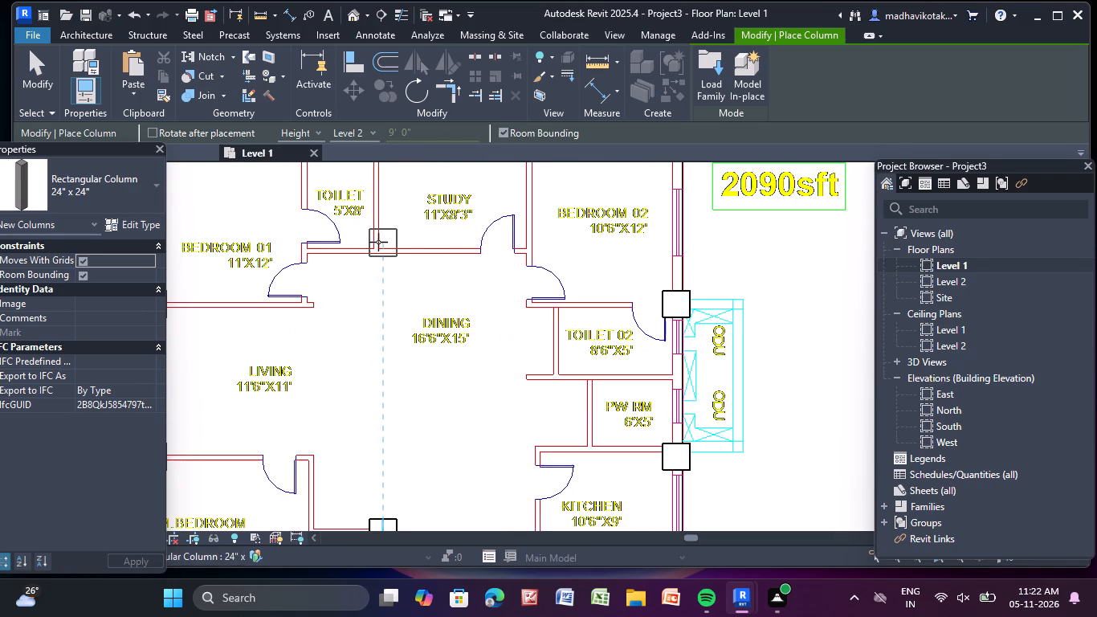
pyautogui.click(374, 247)
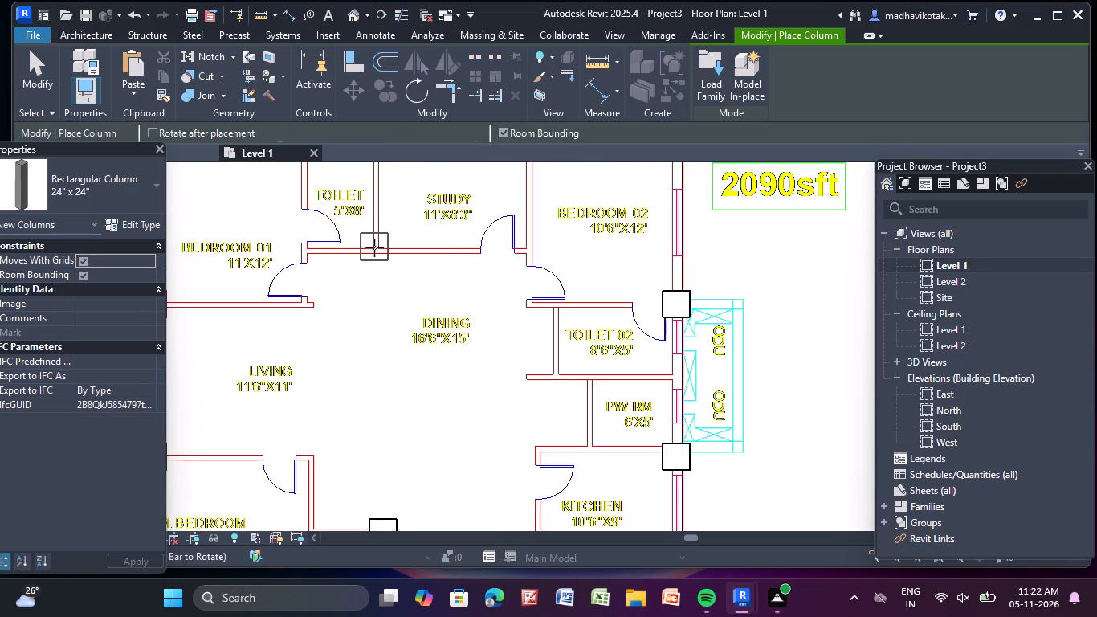
pyautogui.click(304, 303)
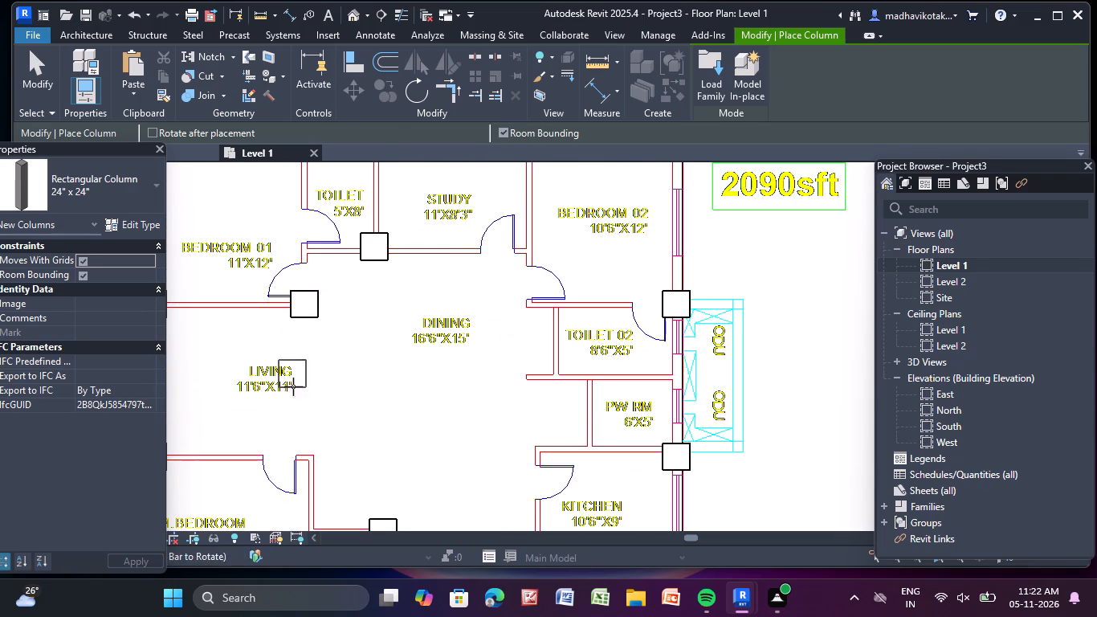
pyautogui.click(306, 458)
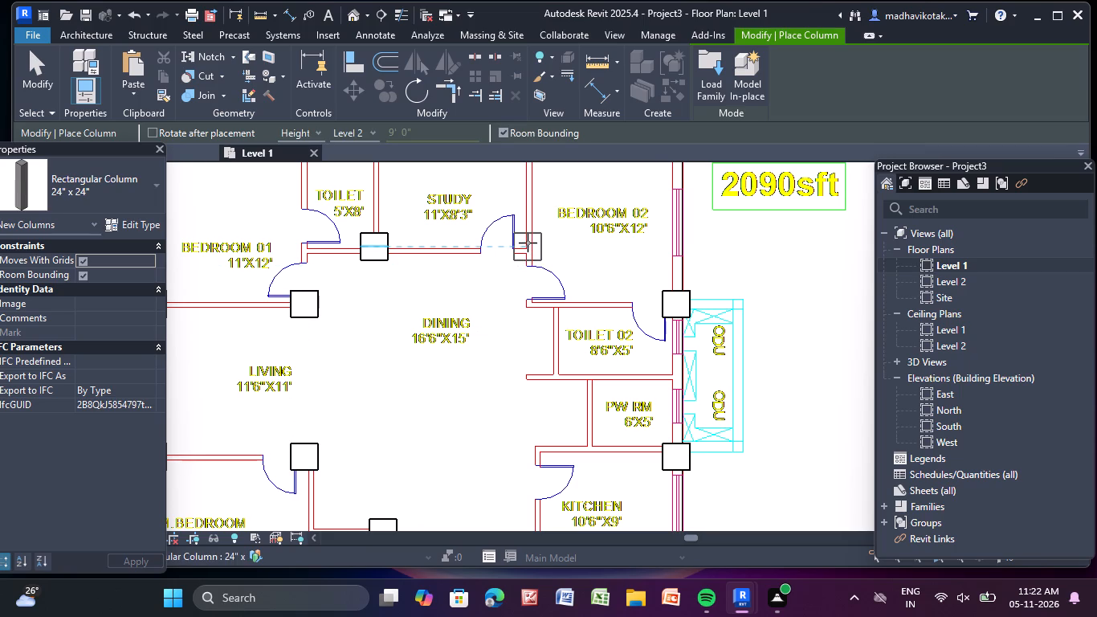
# Place 24" x 24" columns at Toilet 02's inner corner beside PW RM and where the Family room's balcony wall meets the Utility wall.
pyautogui.scroll(-4, 531, 246)
pyautogui.scroll(4, 534, 310)
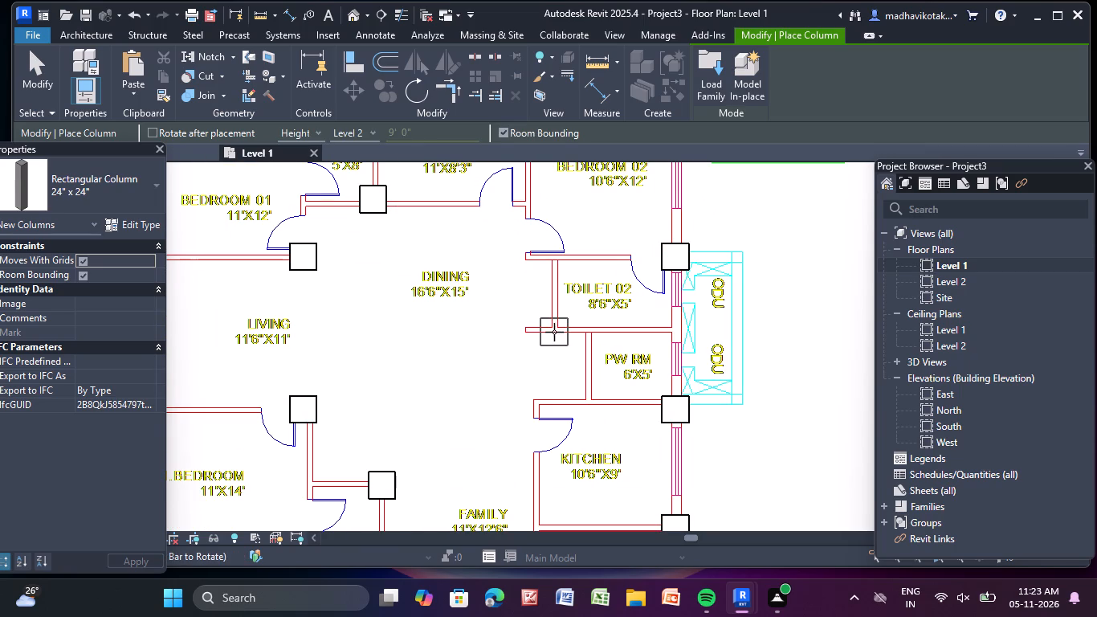
pyautogui.click(557, 325)
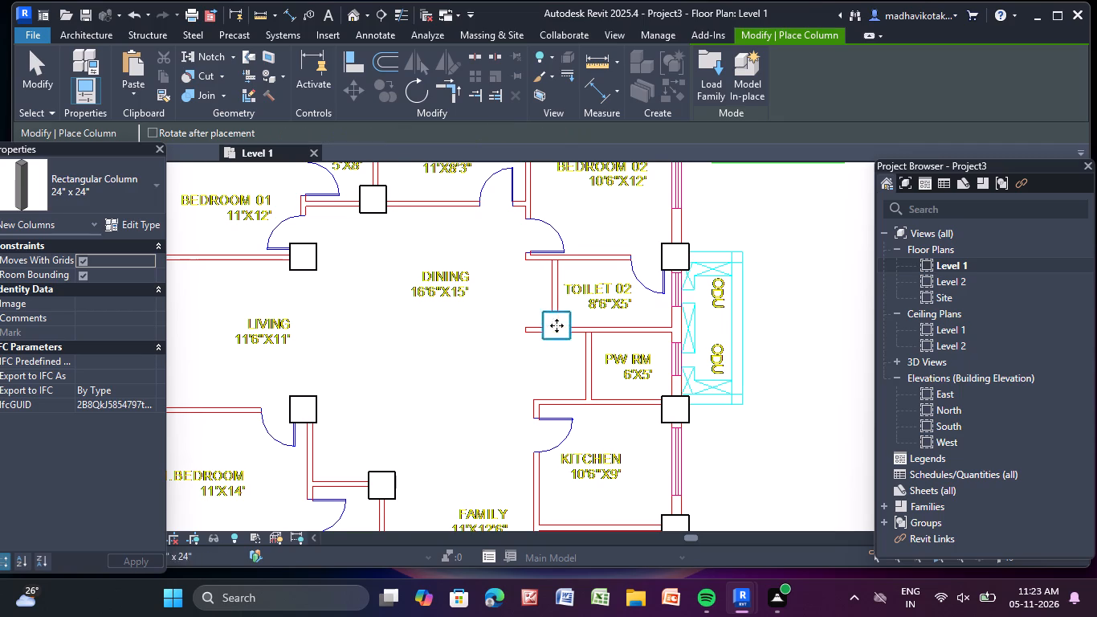
pyautogui.scroll(-1, 561, 371)
pyautogui.moveTo(557, 383); pyautogui.dragTo(528, 296, button='middle')
pyautogui.scroll(-1, 528, 296)
pyautogui.scroll(3, 525, 405)
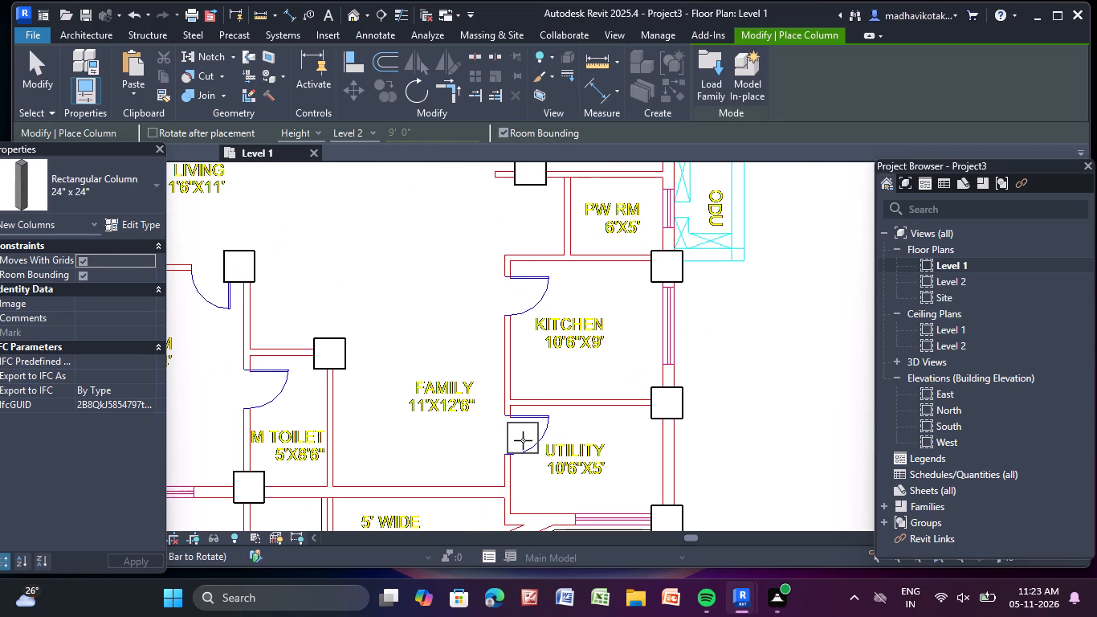
pyautogui.click(509, 492)
# Place 24" x 24" columns on the 1297 sft unit's ODU-side exterior wall at the M.Bedroom–M.Toilet partition and the Kitchen's outer corner.
pyautogui.scroll(-4, 523, 465)
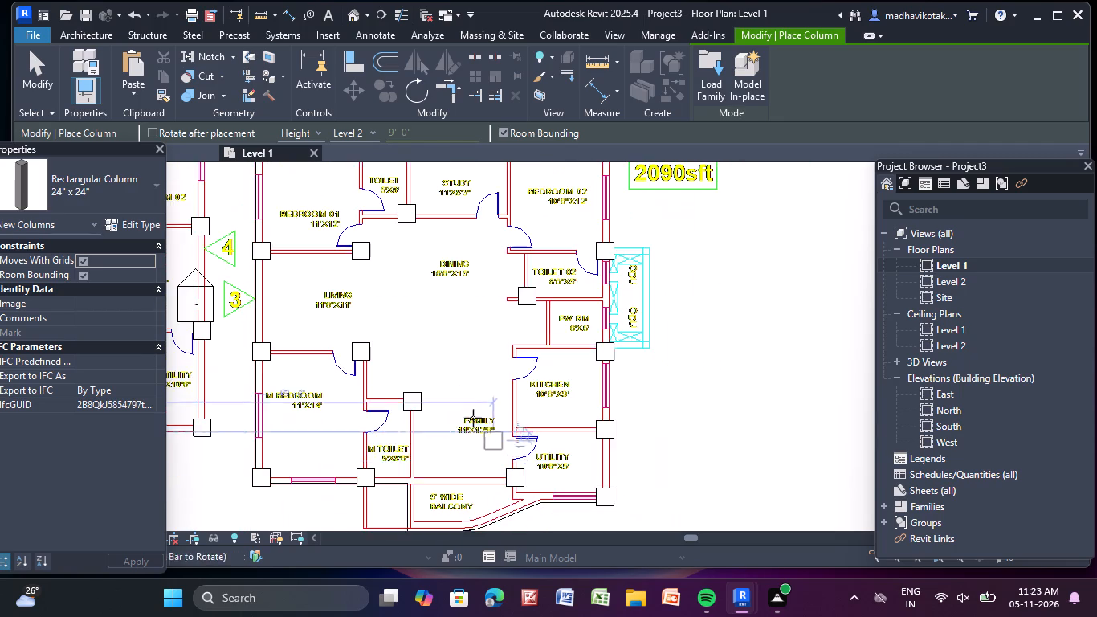
pyautogui.scroll(-3, 440, 348)
pyautogui.moveTo(439, 348); pyautogui.dragTo(447, 472, button='middle')
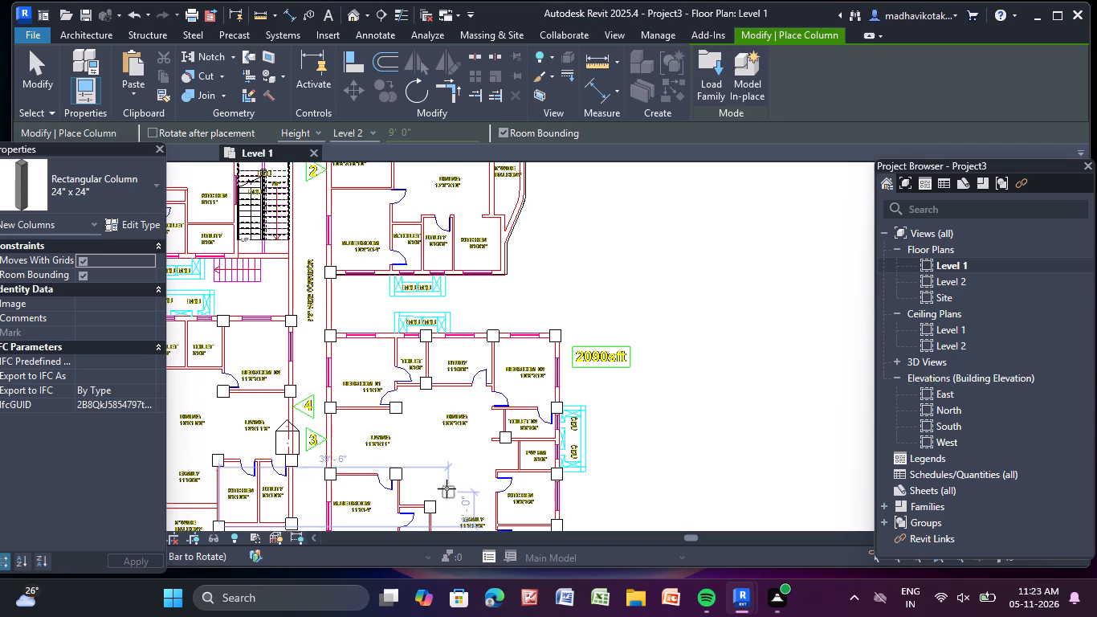
pyautogui.scroll(-3, 437, 395)
pyautogui.moveTo(437, 395); pyautogui.dragTo(581, 489, button='middle')
pyautogui.scroll(1, 565, 401)
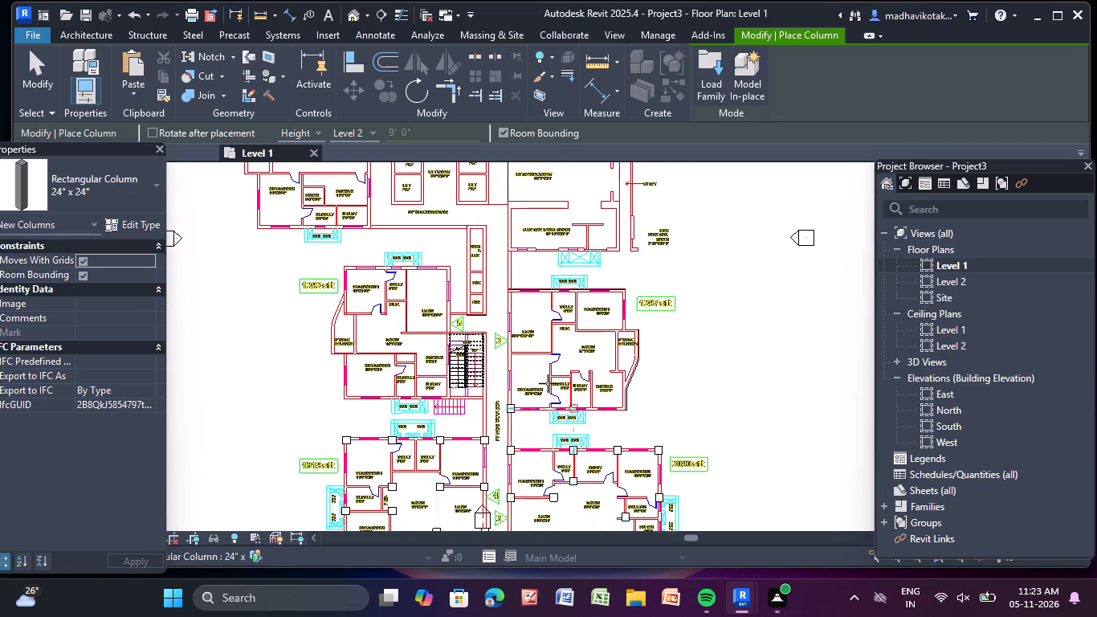
pyautogui.scroll(2, 548, 383)
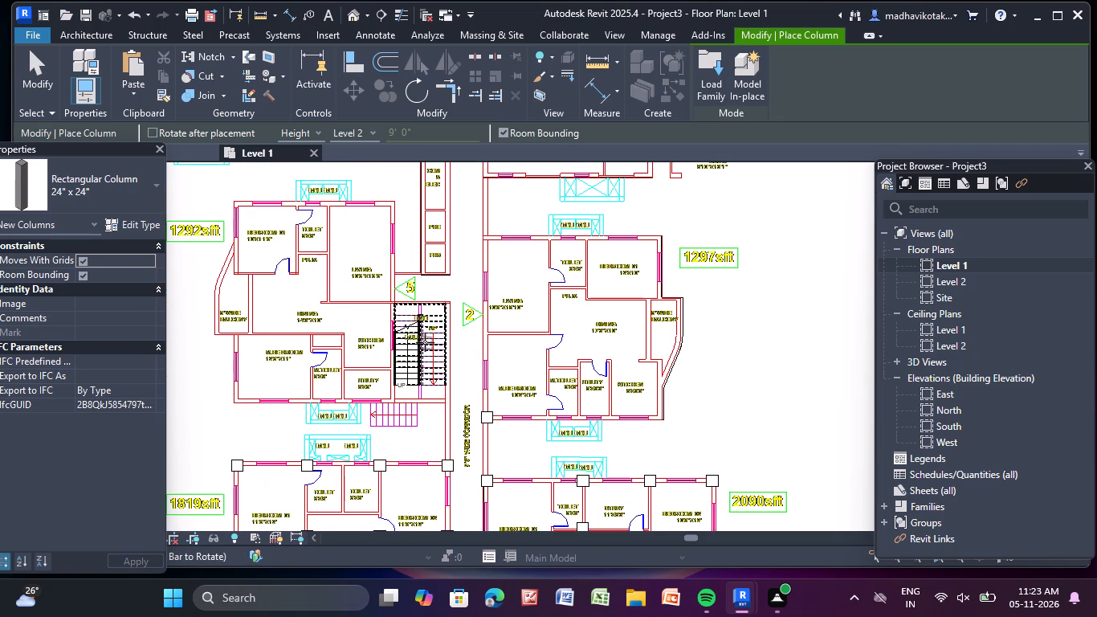
pyautogui.scroll(5, 604, 437)
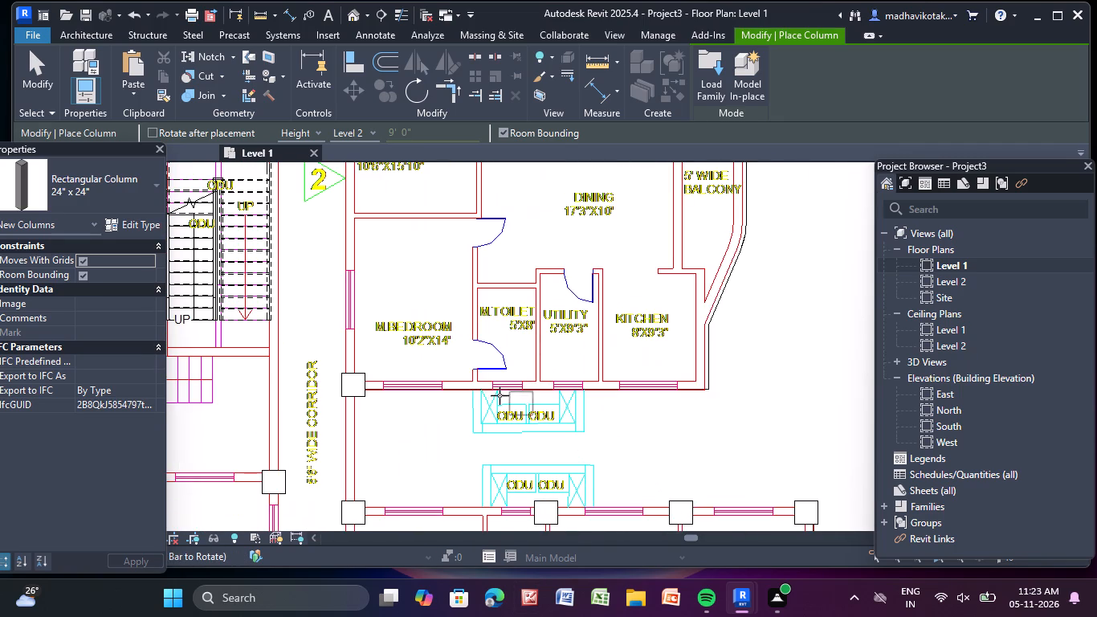
pyautogui.click(476, 385)
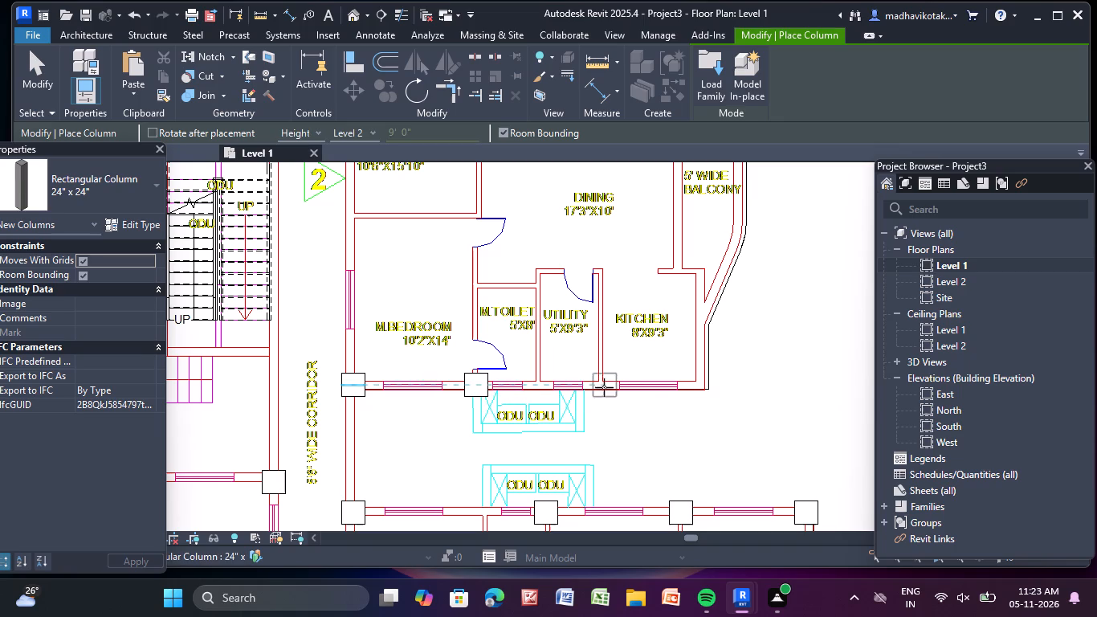
pyautogui.click(700, 379)
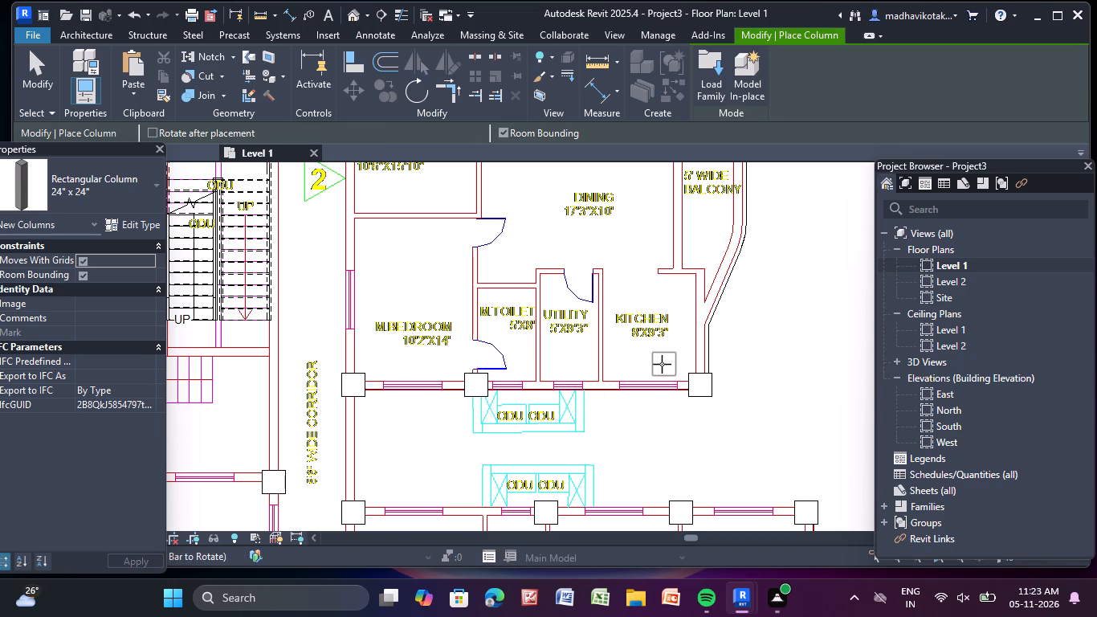
# Place 24" x 24" columns at both ends of the 1297 sft unit's Living–M.Bedroom partition.
pyautogui.moveTo(661, 363); pyautogui.dragTo(695, 525, button='middle')
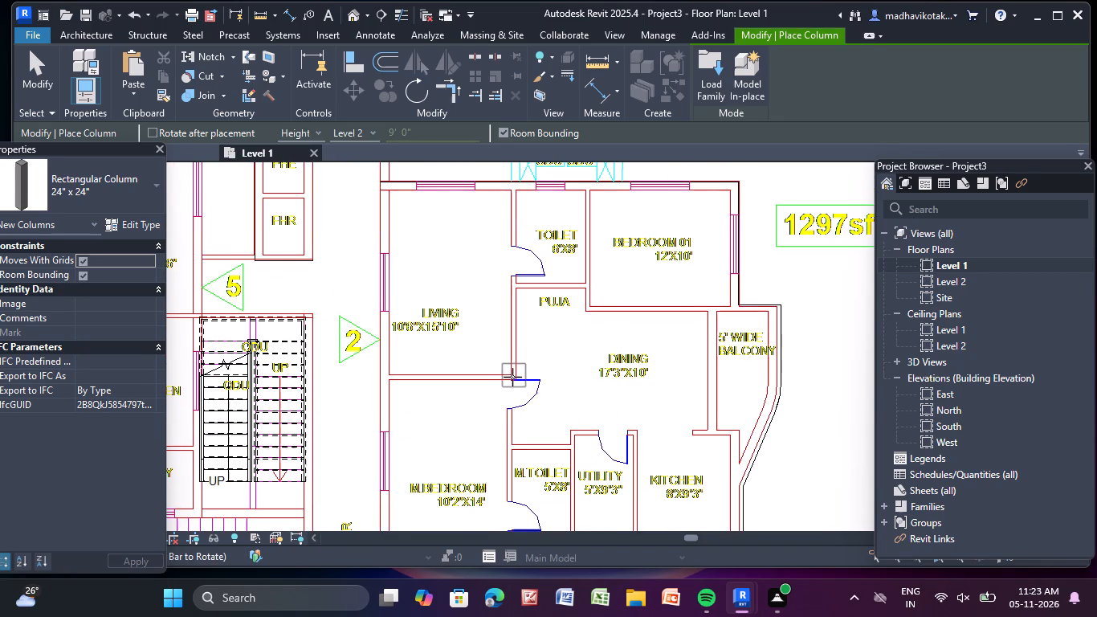
pyautogui.click(512, 377)
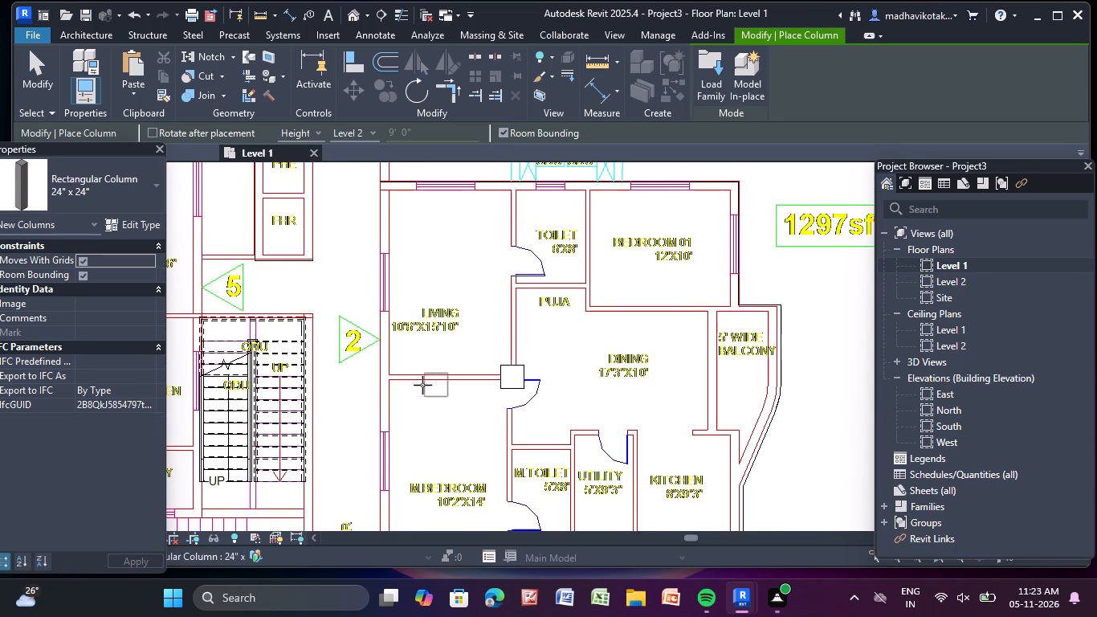
pyautogui.click(386, 376)
# Place 24" x 24" columns on the 1297 sft unit's opposite exterior wall at Living's corridor-side corner, the Living–Toilet partition and Bedroom 01's outer corner.
pyautogui.scroll(-2, 387, 375)
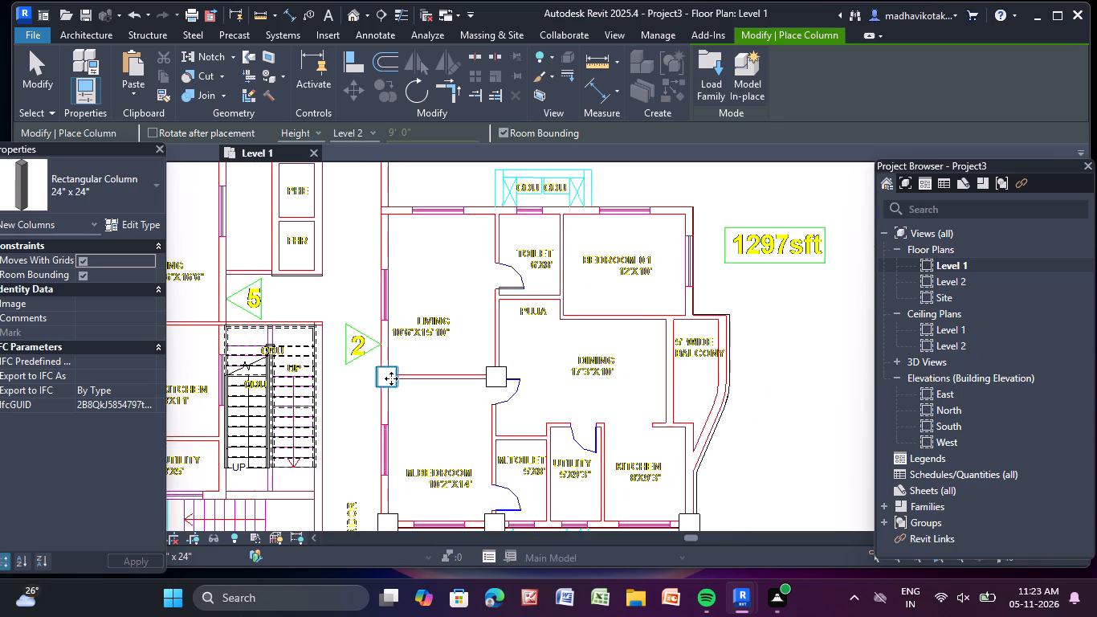
pyautogui.scroll(-2, 391, 378)
pyautogui.moveTo(393, 380); pyautogui.dragTo(431, 486, button='middle')
pyautogui.scroll(4, 426, 411)
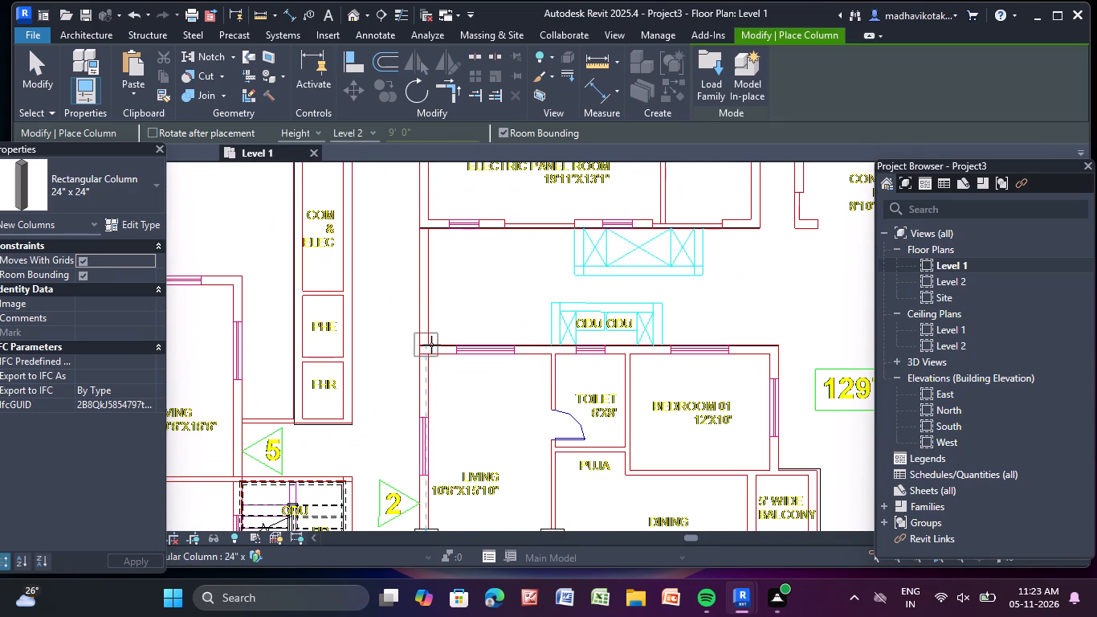
pyautogui.click(422, 346)
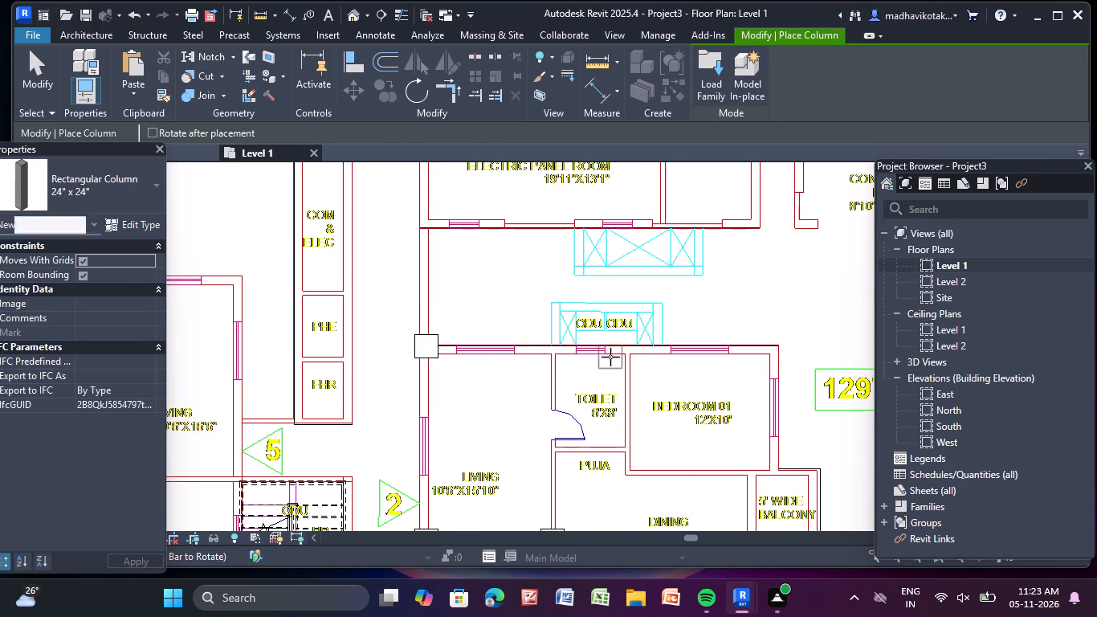
pyautogui.click(556, 353)
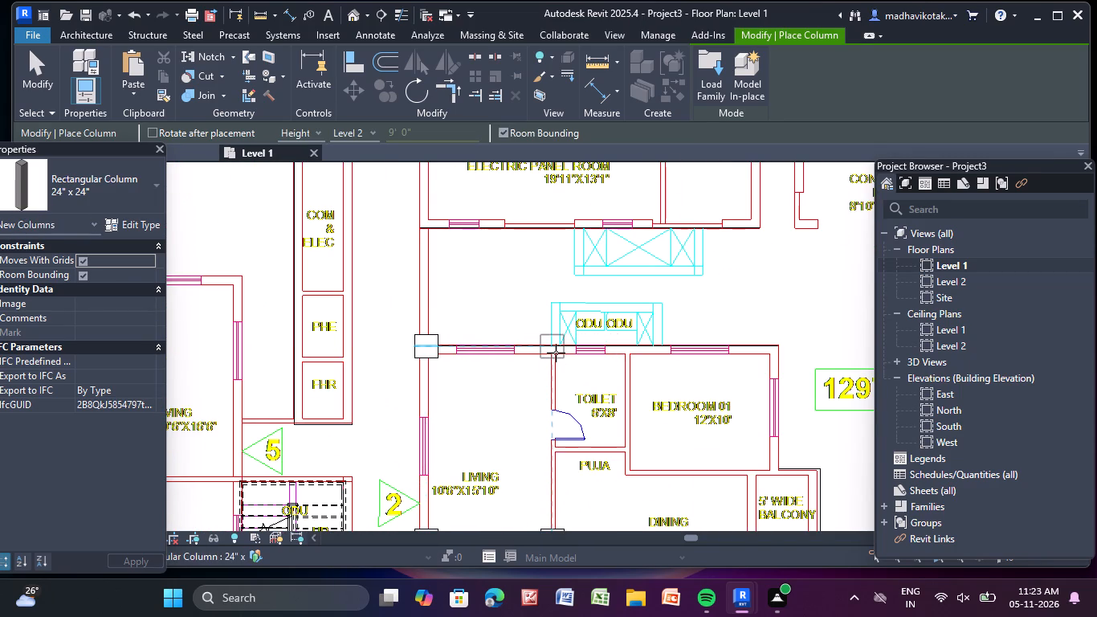
pyautogui.click(772, 346)
# Place 24" x 24" columns where Bedroom 01's wall meets the Dining–balcony wall, at Utility's Dining-side corner, and where the Toilet–Puja partition meets Living.
pyautogui.moveTo(765, 397); pyautogui.dragTo(679, 302, button='middle')
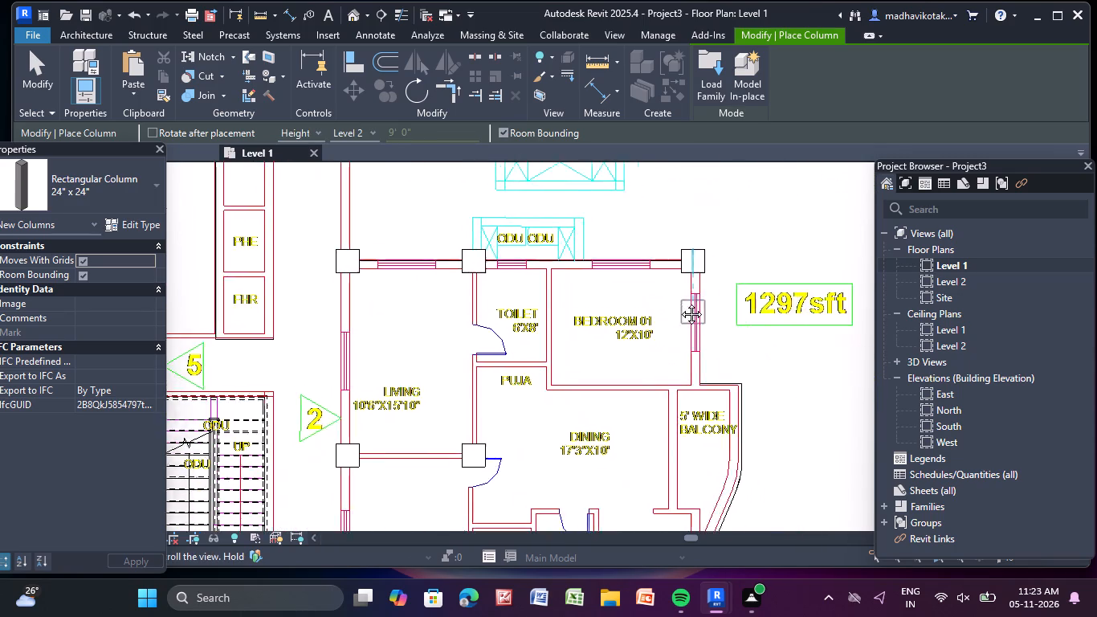
pyautogui.moveTo(679, 302); pyautogui.dragTo(678, 295, button='middle')
pyautogui.scroll(1, 678, 295)
pyautogui.click(659, 386)
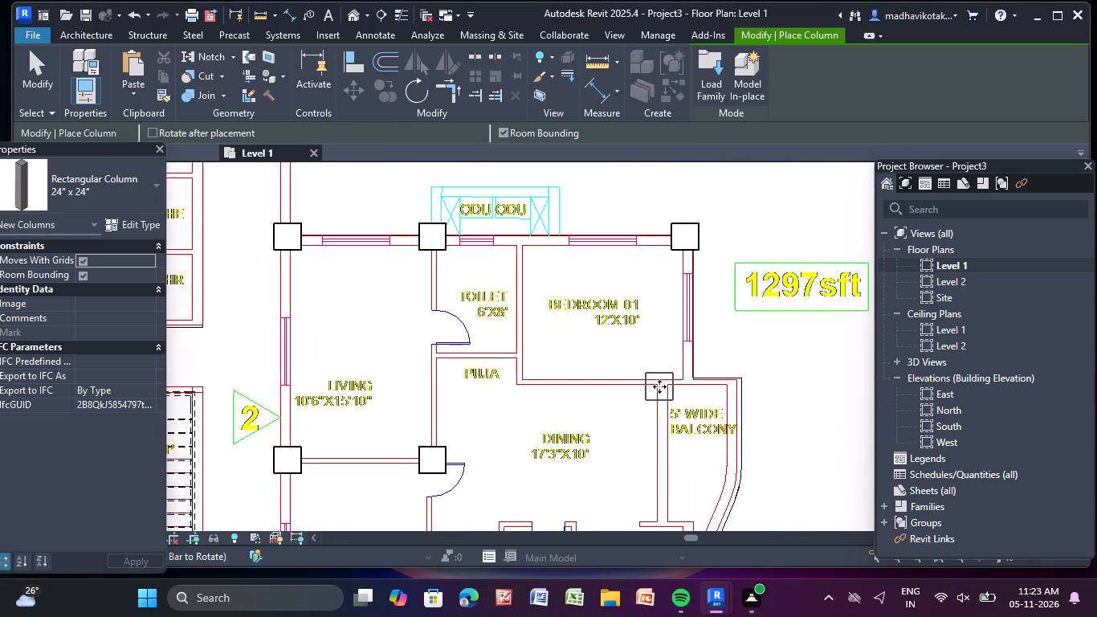
pyautogui.scroll(-2, 667, 391)
pyautogui.moveTo(671, 395); pyautogui.dragTo(644, 234, button='middle')
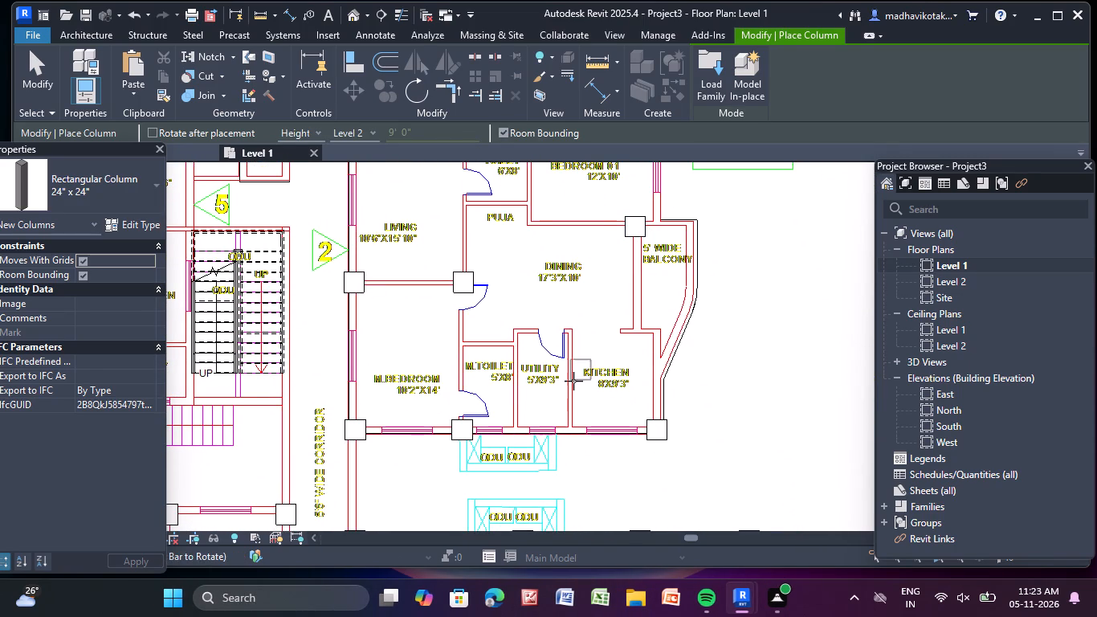
pyautogui.click(517, 331)
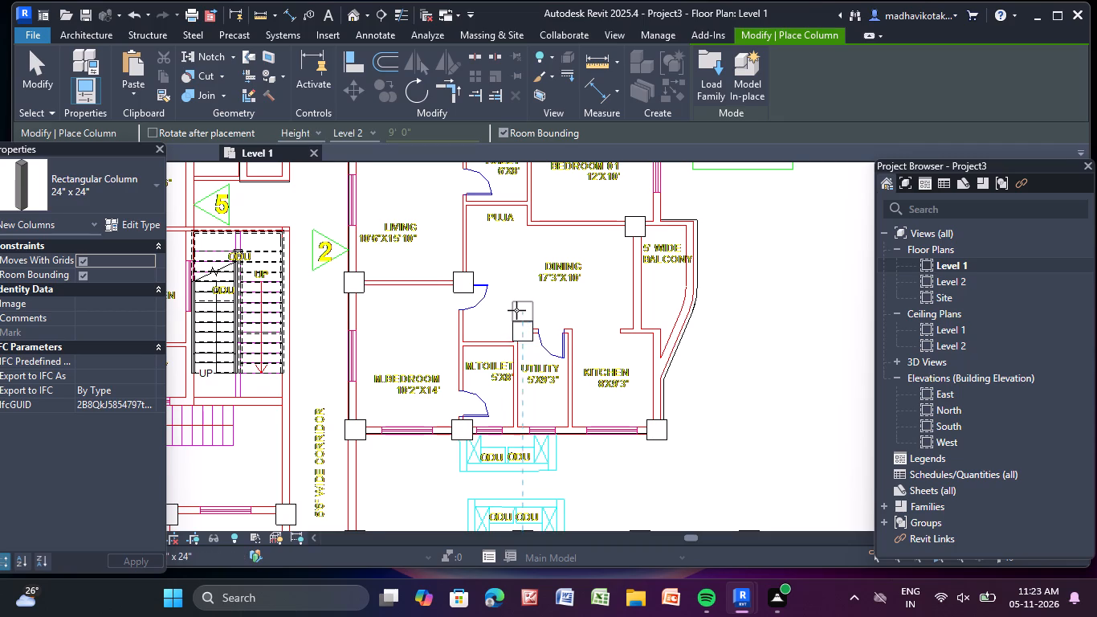
pyautogui.moveTo(516, 310); pyautogui.dragTo(550, 407, button='middle')
pyautogui.click(499, 299)
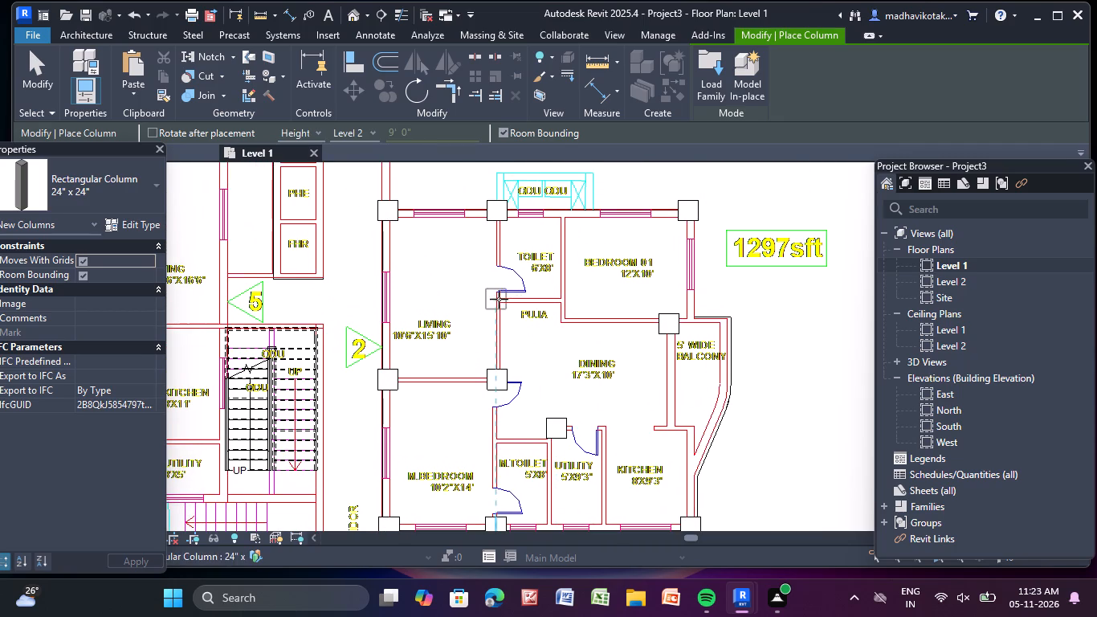
# Place 24" x 24" columns along the Electric Panel Room's ODU-side exterior wall, at both corners and at the window between them.
pyautogui.scroll(-4, 498, 299)
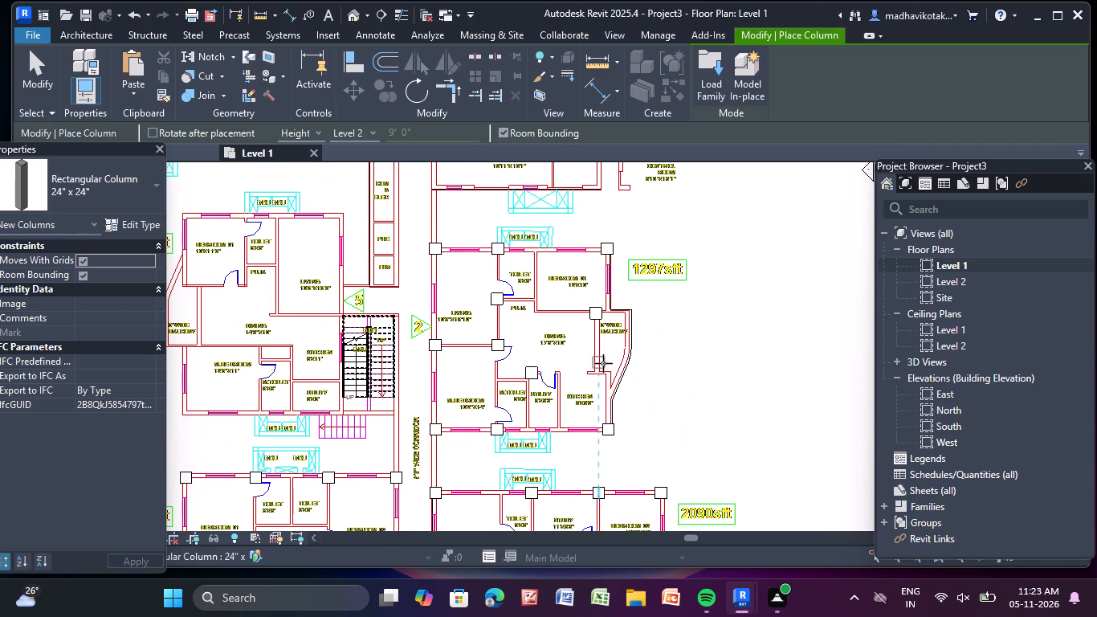
pyautogui.moveTo(603, 363); pyautogui.dragTo(610, 317, button='middle')
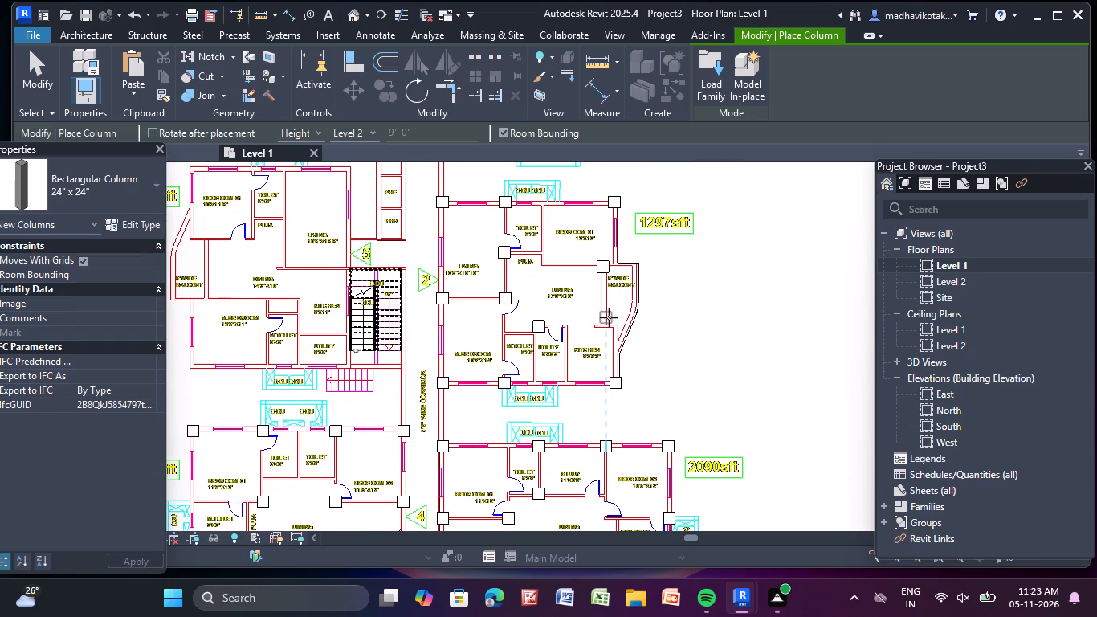
pyautogui.moveTo(585, 303); pyautogui.dragTo(573, 357, button='middle')
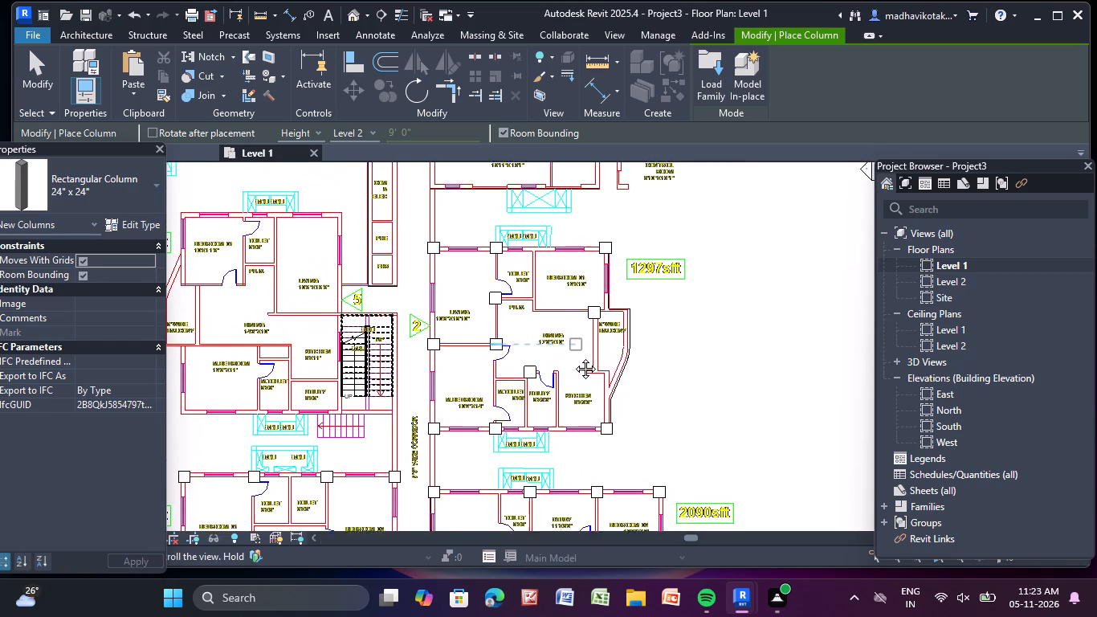
pyautogui.moveTo(573, 357); pyautogui.dragTo(568, 457, button='middle')
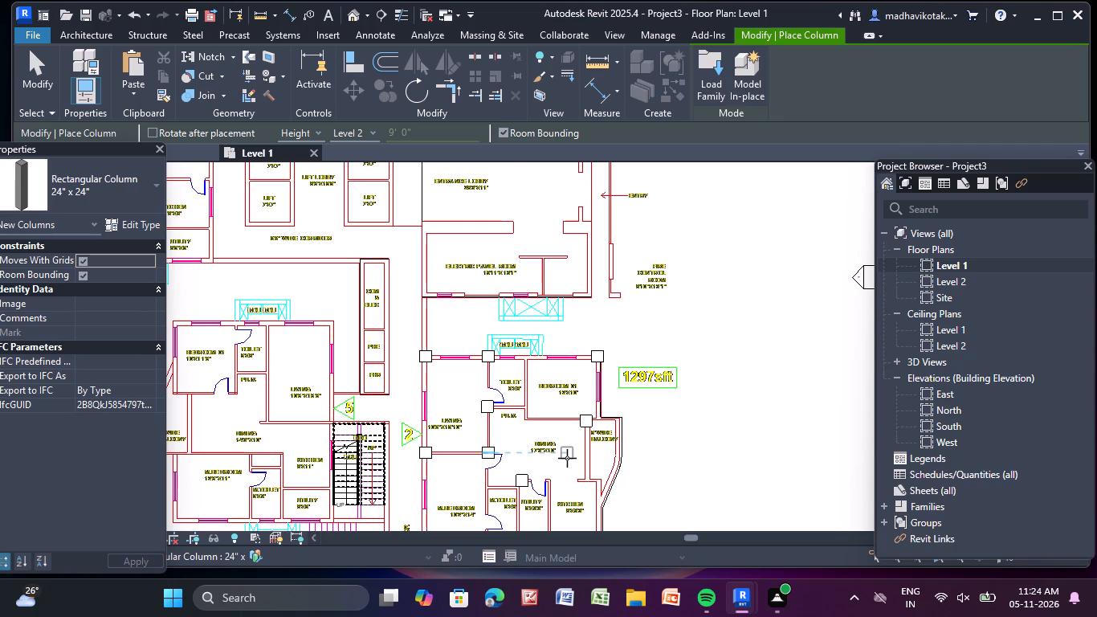
pyautogui.moveTo(428, 317); pyautogui.dragTo(389, 425, button='middle')
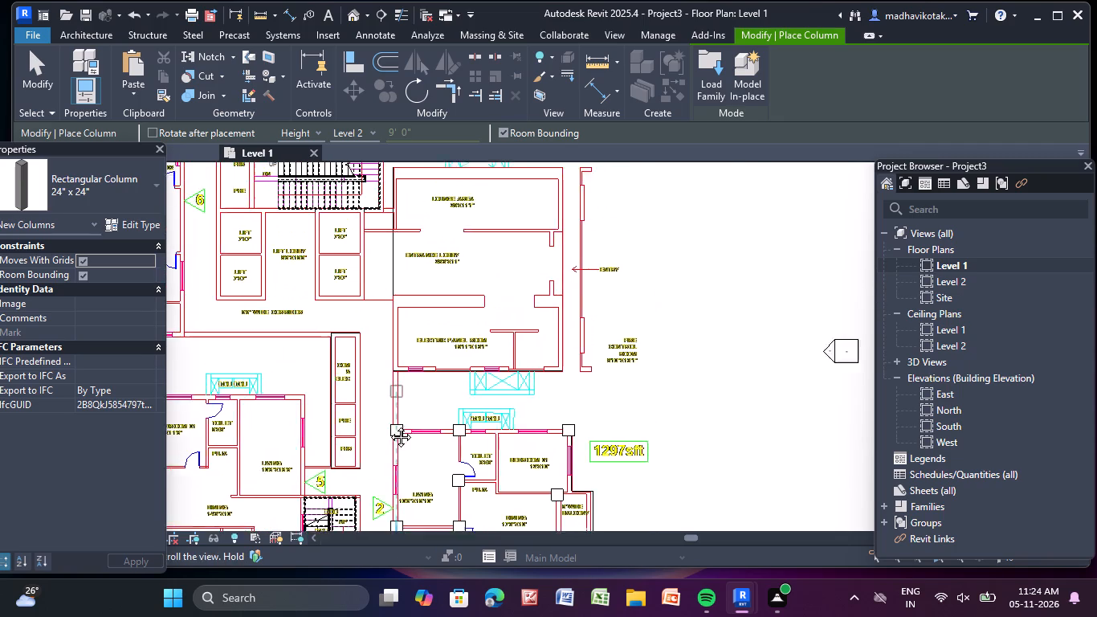
pyautogui.moveTo(389, 425); pyautogui.dragTo(381, 443, button='middle')
pyautogui.scroll(3, 379, 441)
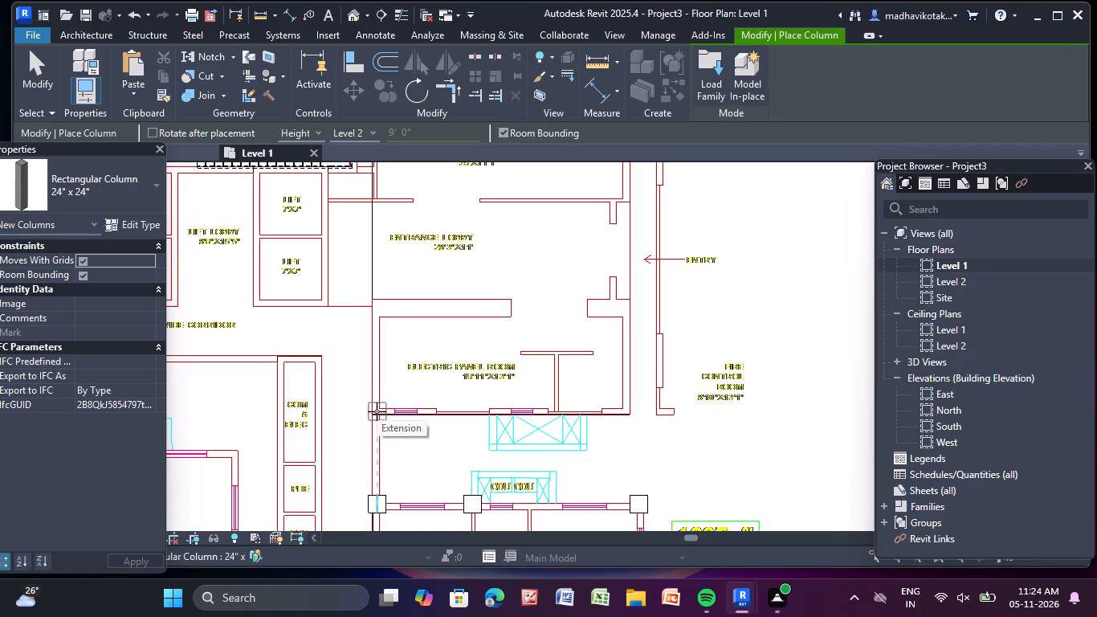
pyautogui.click(377, 411)
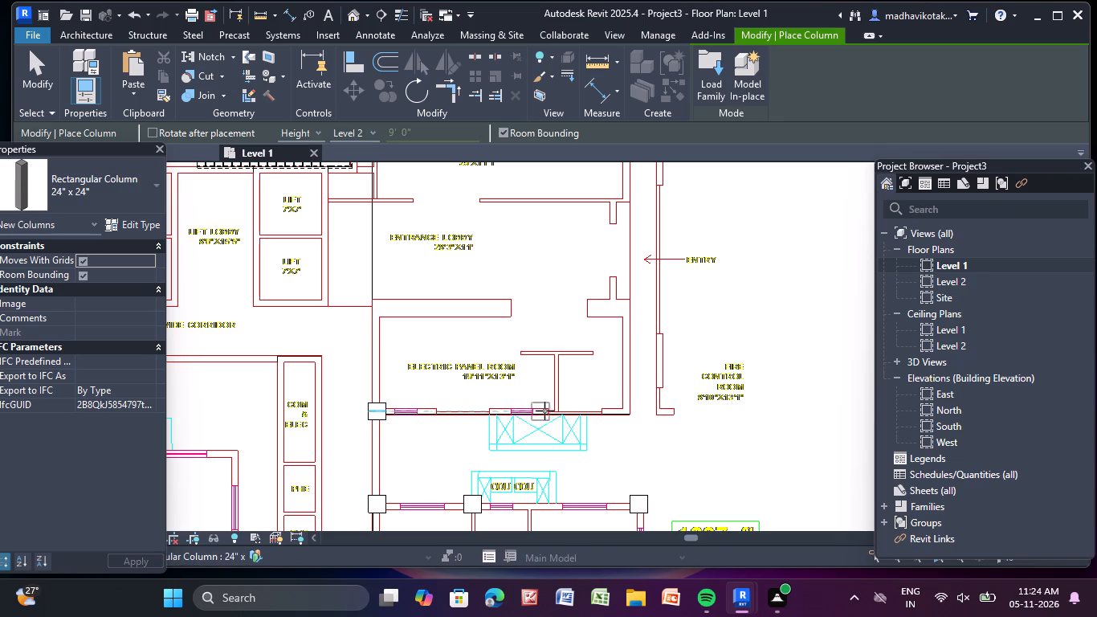
pyautogui.click(626, 413)
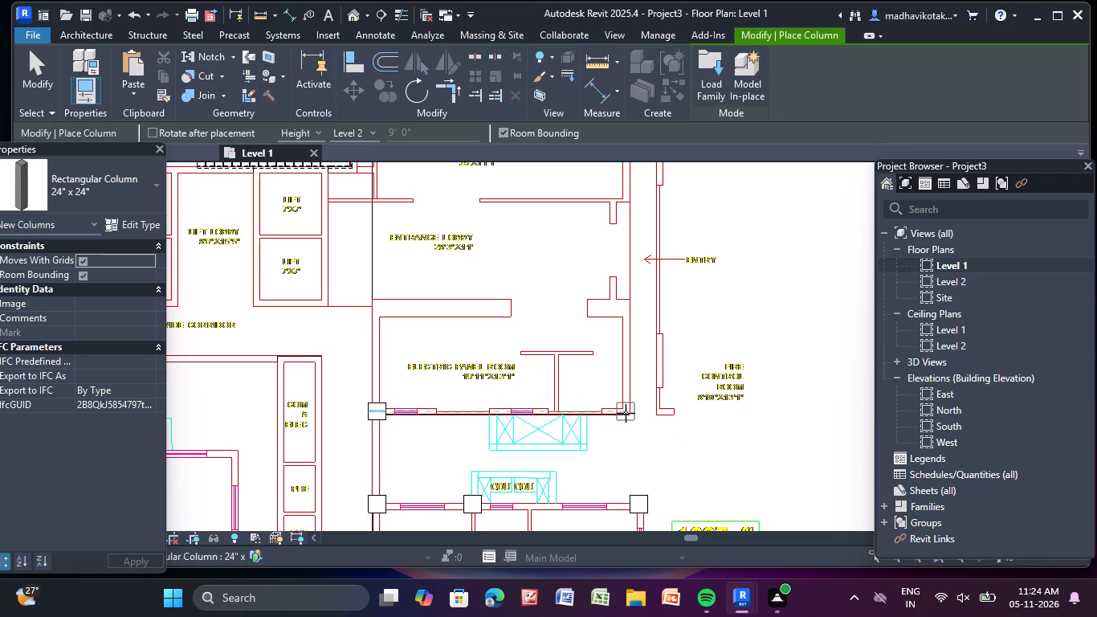
pyautogui.click(523, 415)
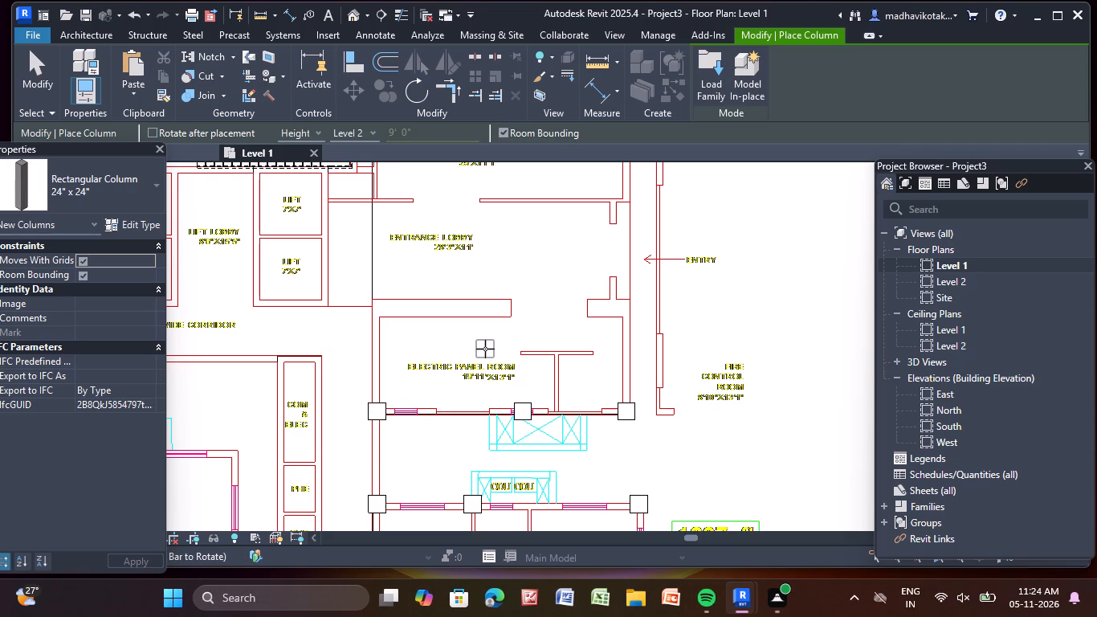
# Place 24" x 24" columns beside entrance 5 where the FHR shaft wall meets Living, and at both ends of the staircase's adjacent wall.
pyautogui.scroll(-2, 483, 349)
pyautogui.moveTo(483, 349); pyautogui.dragTo(479, 399, button='middle')
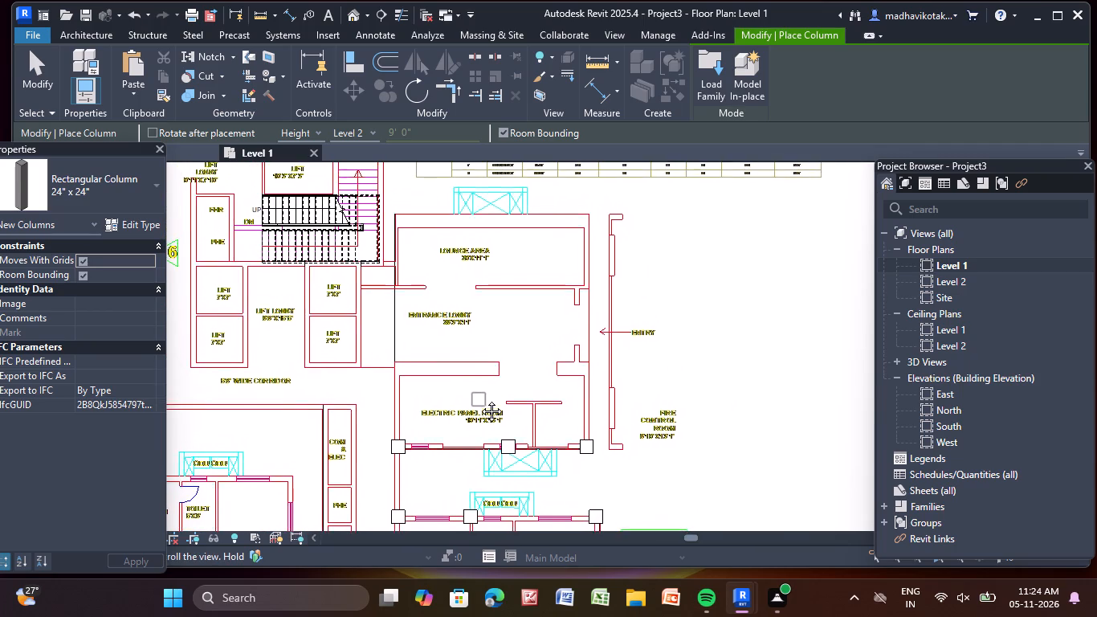
pyautogui.moveTo(479, 399); pyautogui.dragTo(655, 357, button='middle')
pyautogui.scroll(-1, 505, 423)
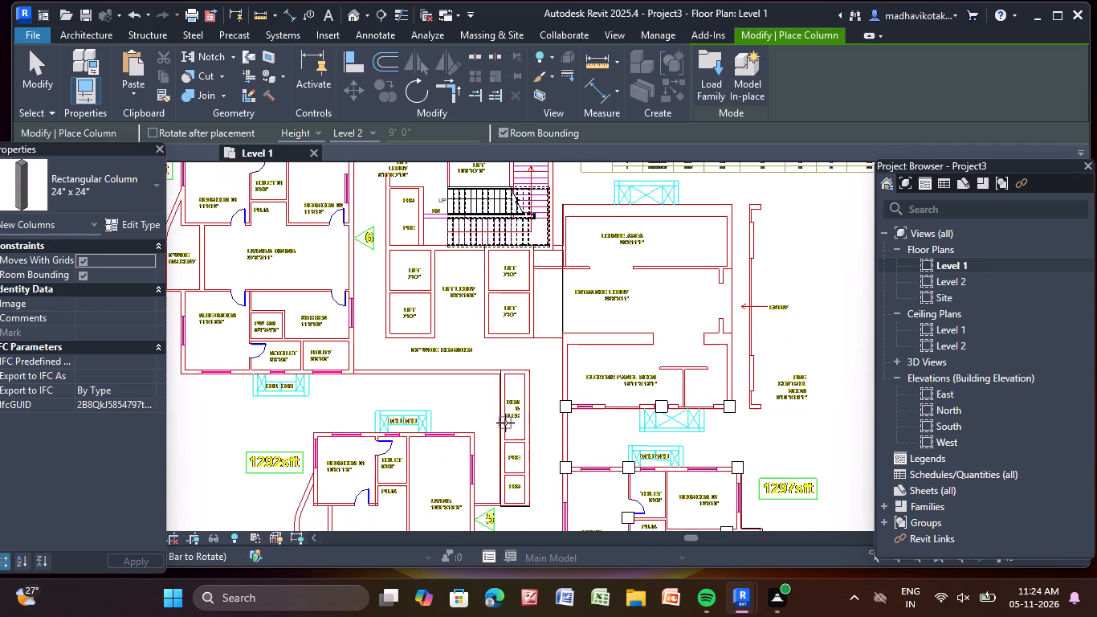
pyautogui.moveTo(498, 417); pyautogui.dragTo(484, 308, button='middle')
pyautogui.scroll(8, 491, 405)
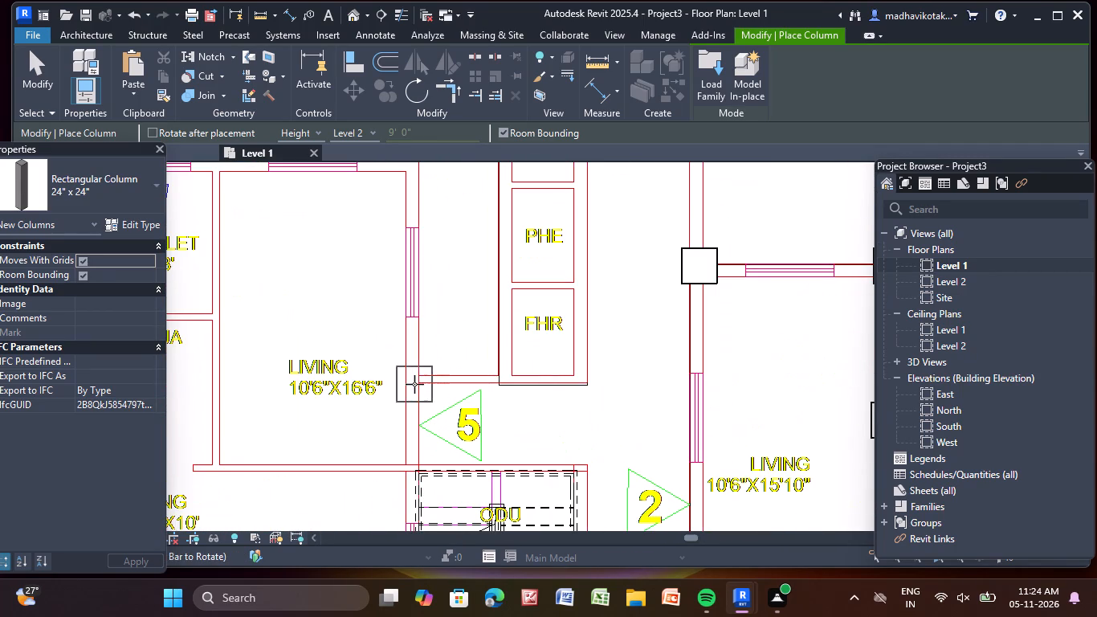
pyautogui.click(419, 380)
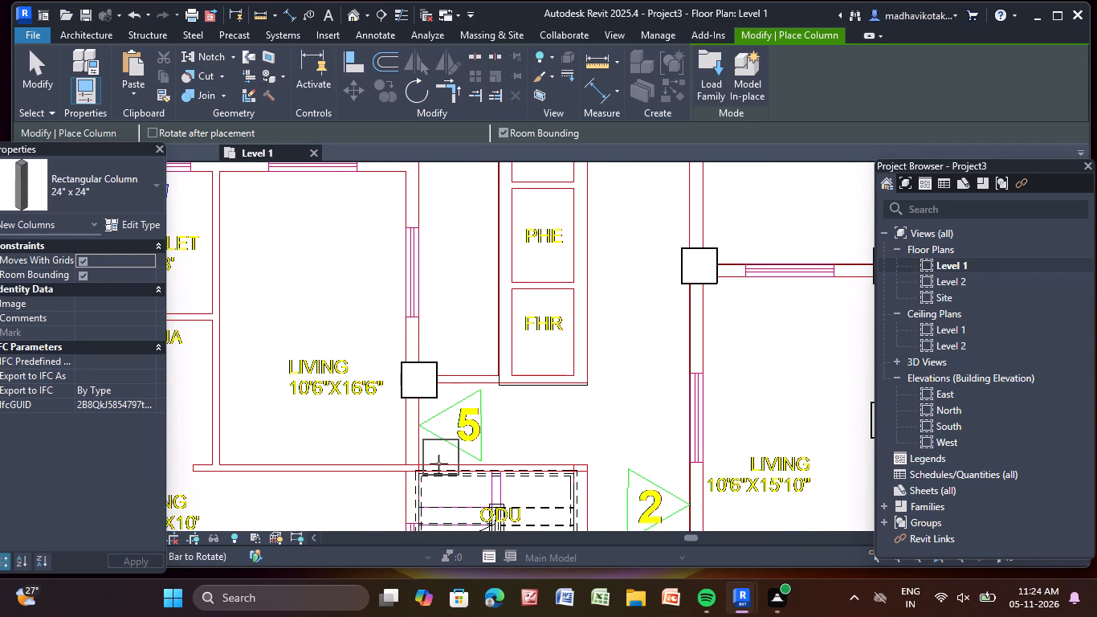
pyautogui.click(413, 471)
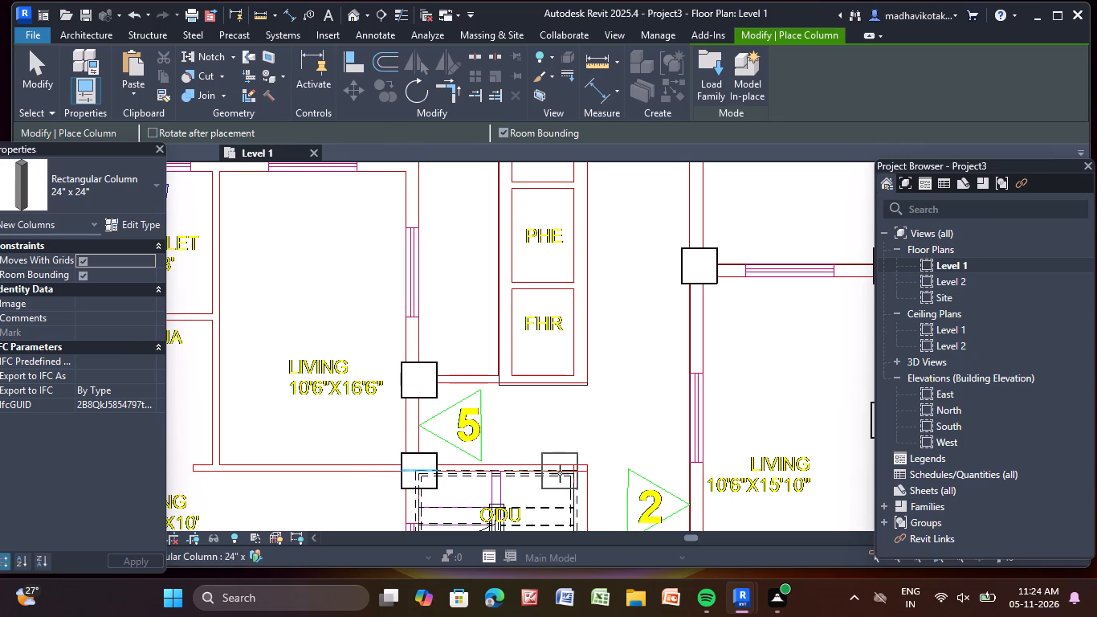
pyautogui.click(582, 472)
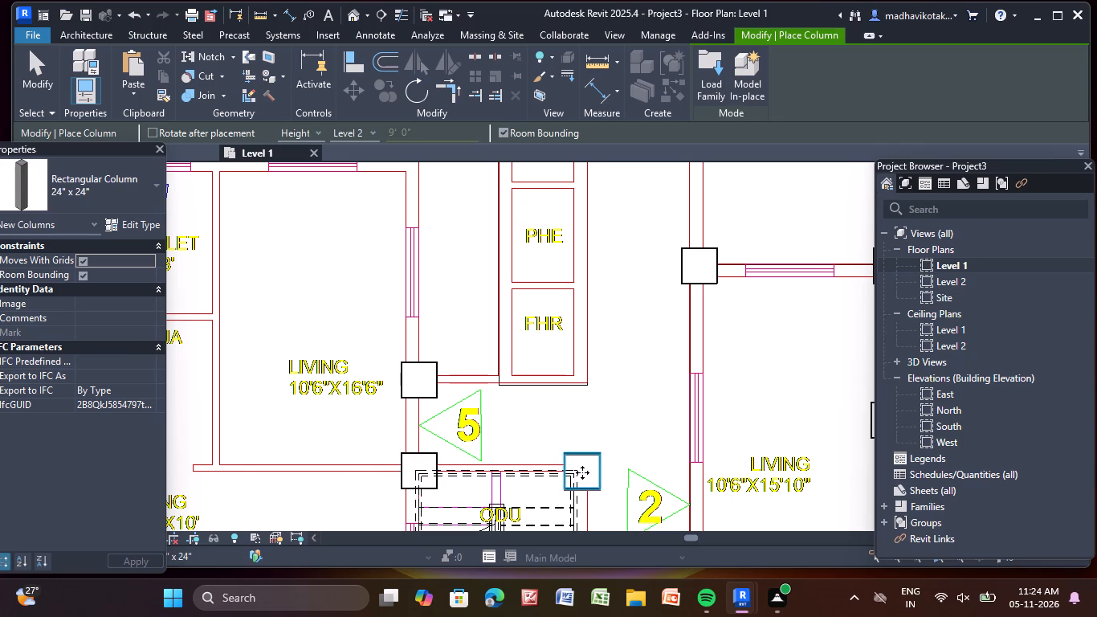
# Place 24" x 24" columns at the staircase's two corners away from entrance 5, on the corridor side and the Utility side.
pyautogui.scroll(-3, 582, 472)
pyautogui.moveTo(565, 435); pyautogui.dragTo(480, 249, button='middle')
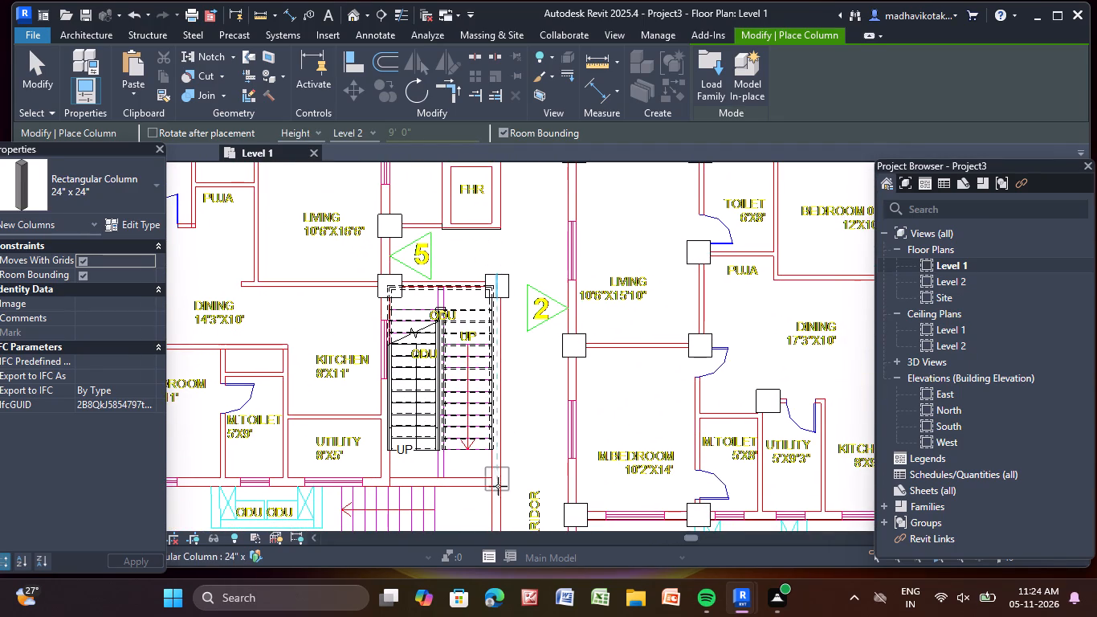
pyautogui.scroll(4, 495, 488)
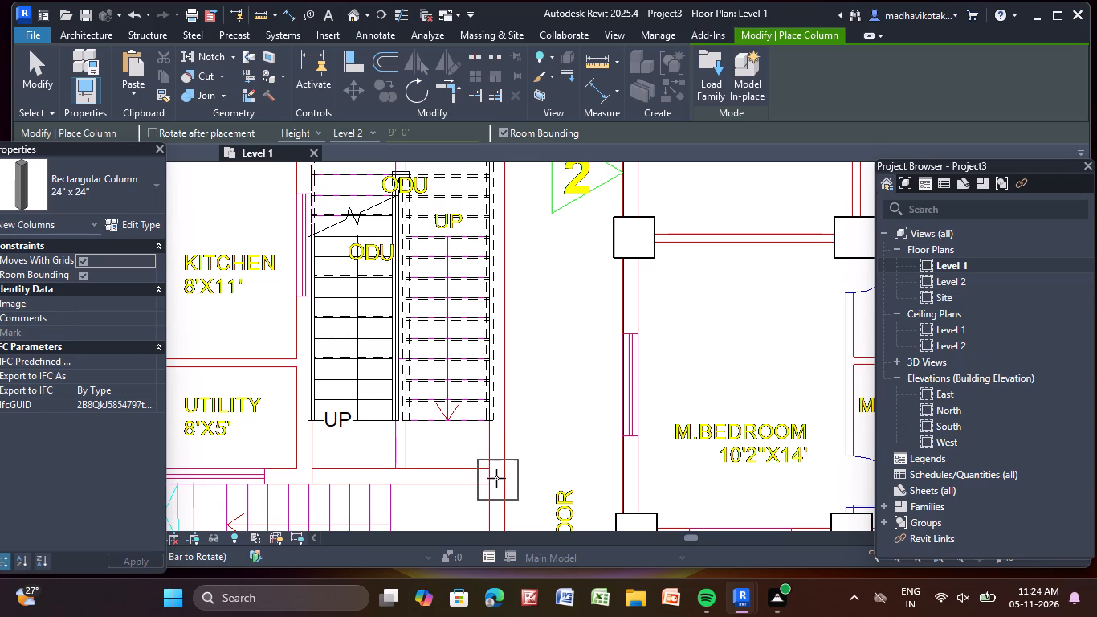
pyautogui.click(495, 477)
pyautogui.scroll(-4, 494, 477)
pyautogui.moveTo(493, 475); pyautogui.dragTo(555, 445, button='middle')
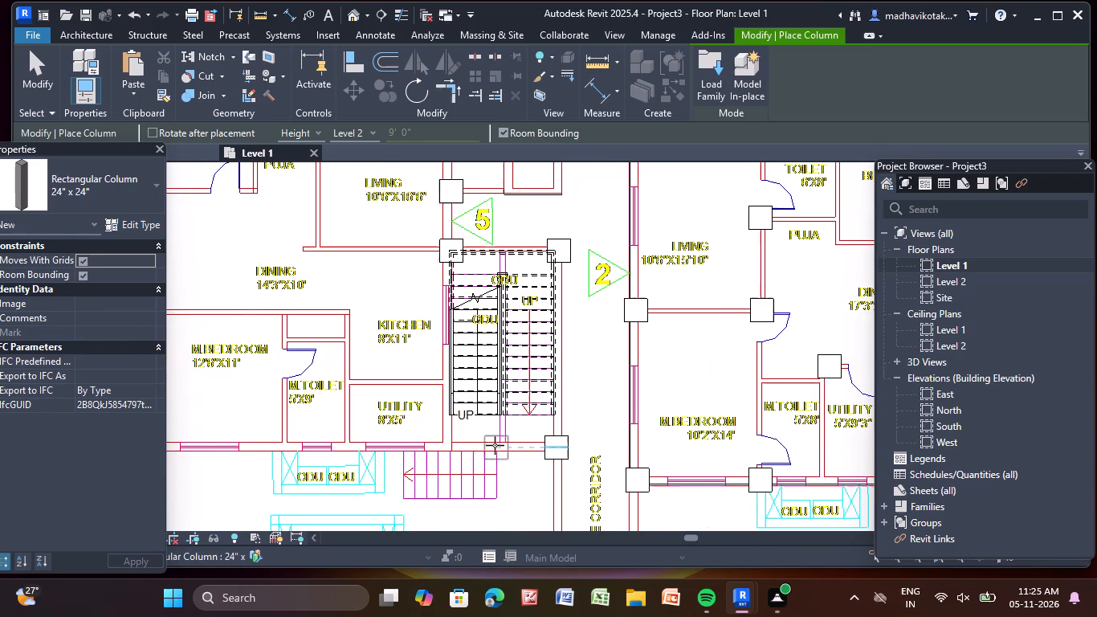
pyautogui.click(446, 442)
# Place 24" x 24" columns at both outer-wall corners of the 1292 sft unit's M.Bedroom and both ends of the wall between M.Toilet and Kitchen/Utility.
pyautogui.scroll(-2, 451, 458)
pyautogui.moveTo(450, 461); pyautogui.dragTo(445, 460, button='middle')
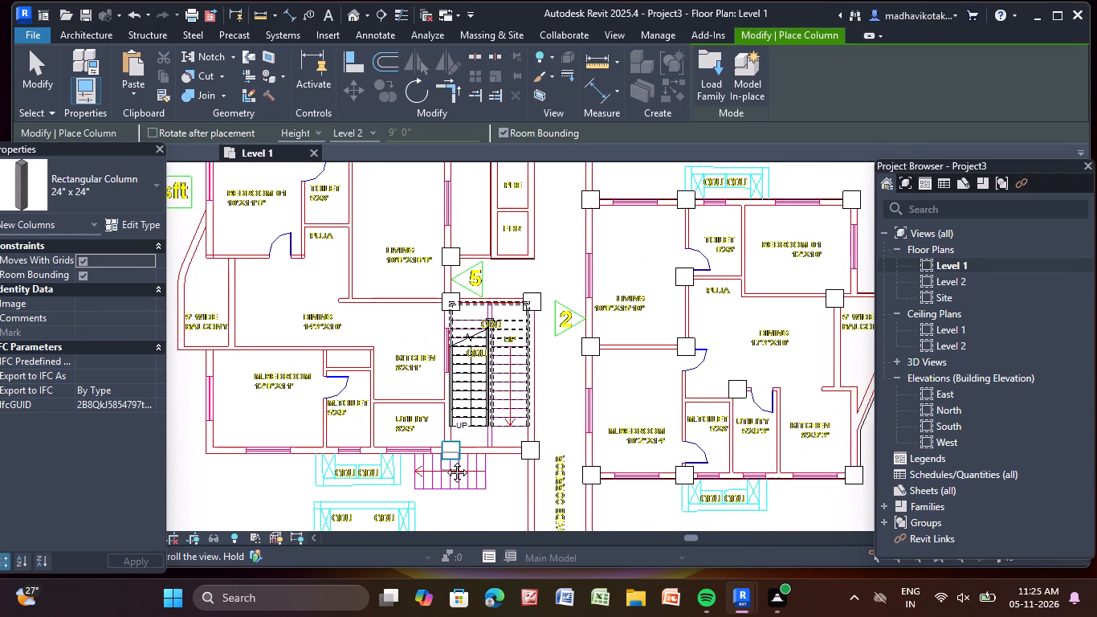
pyautogui.moveTo(445, 460); pyautogui.dragTo(387, 261, button='middle')
pyautogui.moveTo(475, 341); pyautogui.dragTo(565, 455, button='middle')
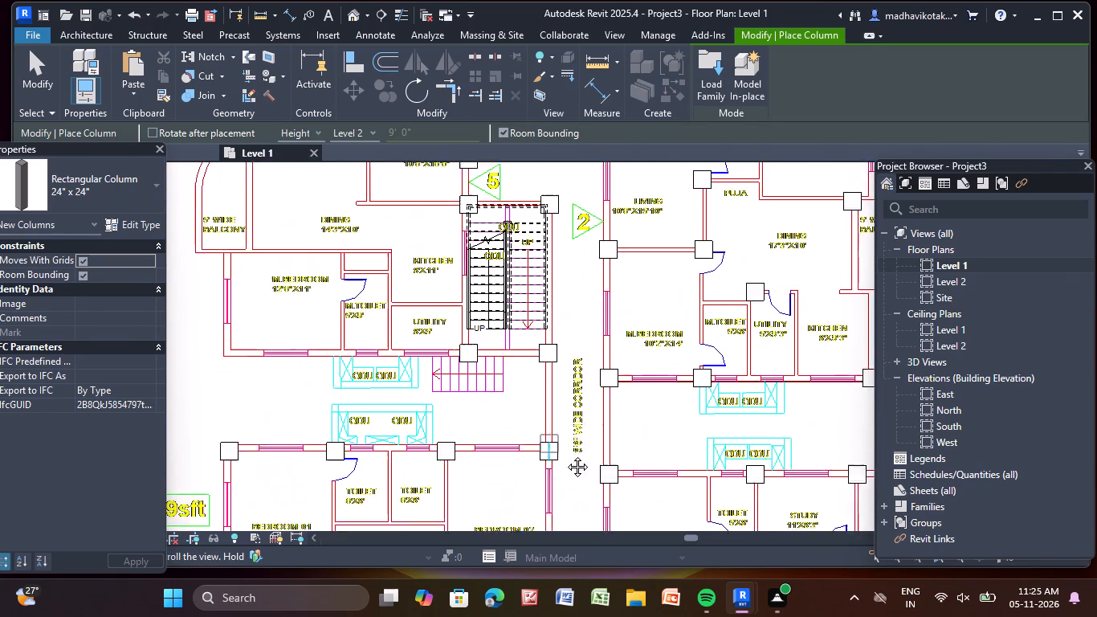
pyautogui.moveTo(565, 455); pyautogui.dragTo(581, 471, button='middle')
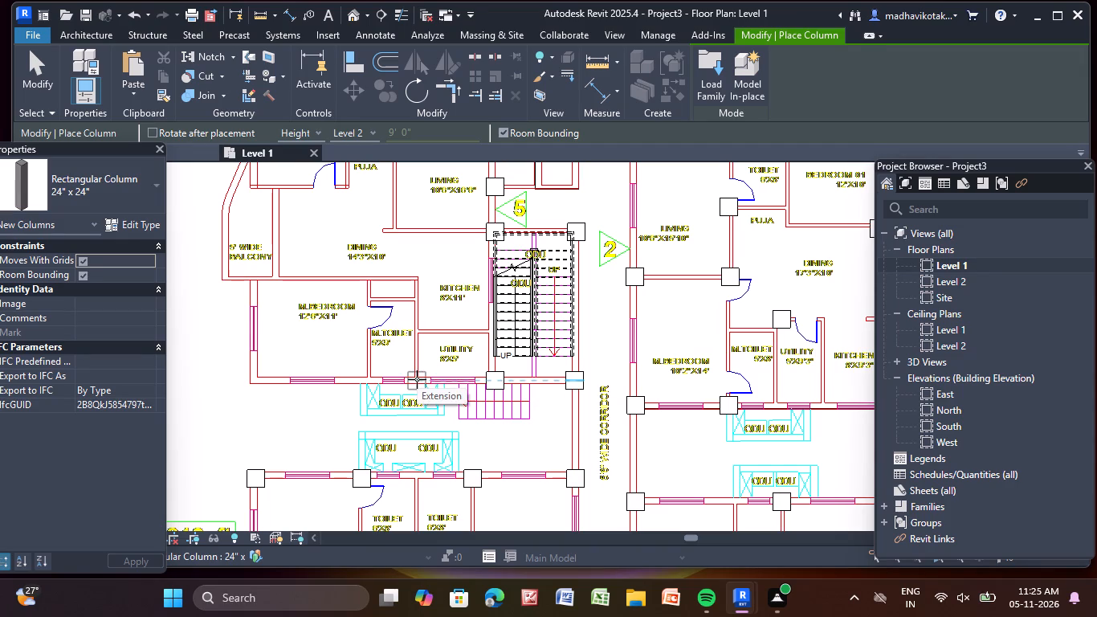
pyautogui.click(417, 379)
pyautogui.click(254, 376)
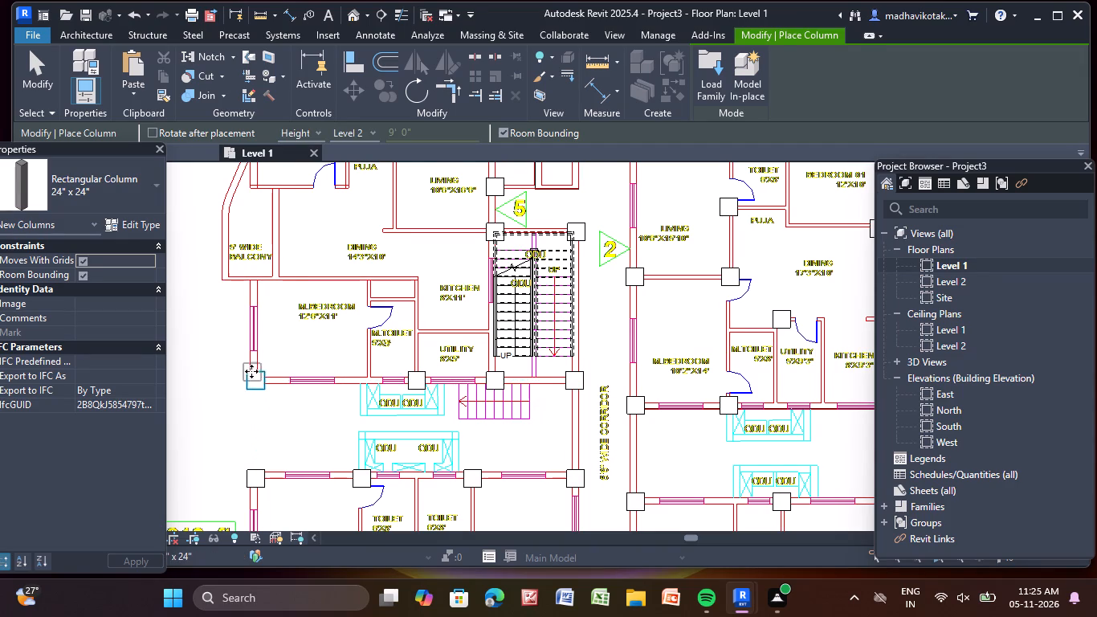
pyautogui.moveTo(250, 366); pyautogui.dragTo(252, 439, button='middle')
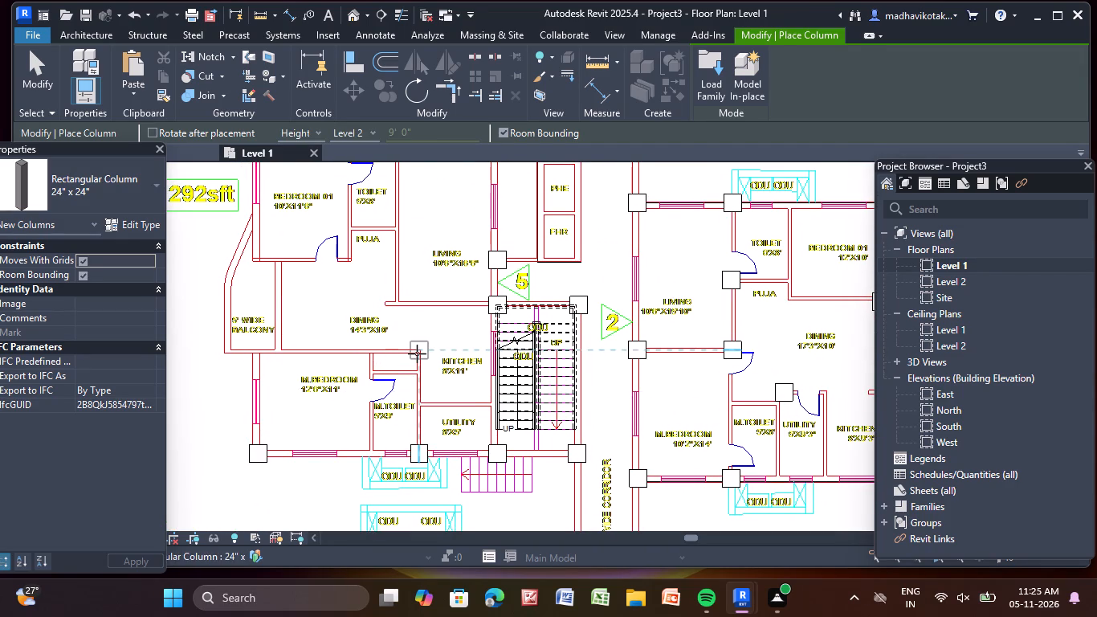
pyautogui.click(417, 353)
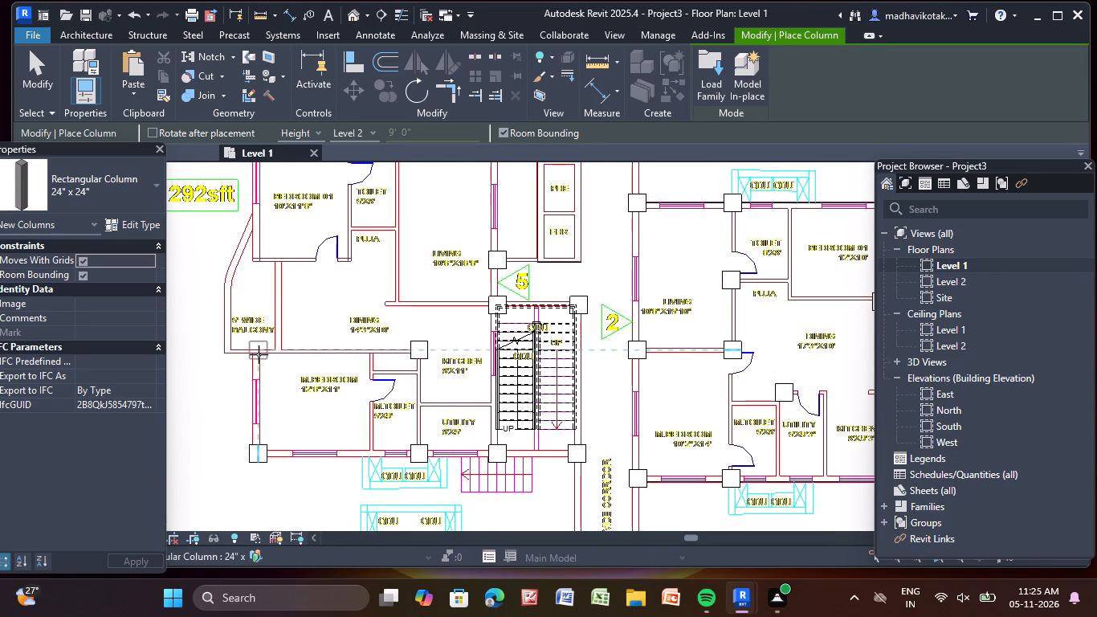
pyautogui.click(257, 356)
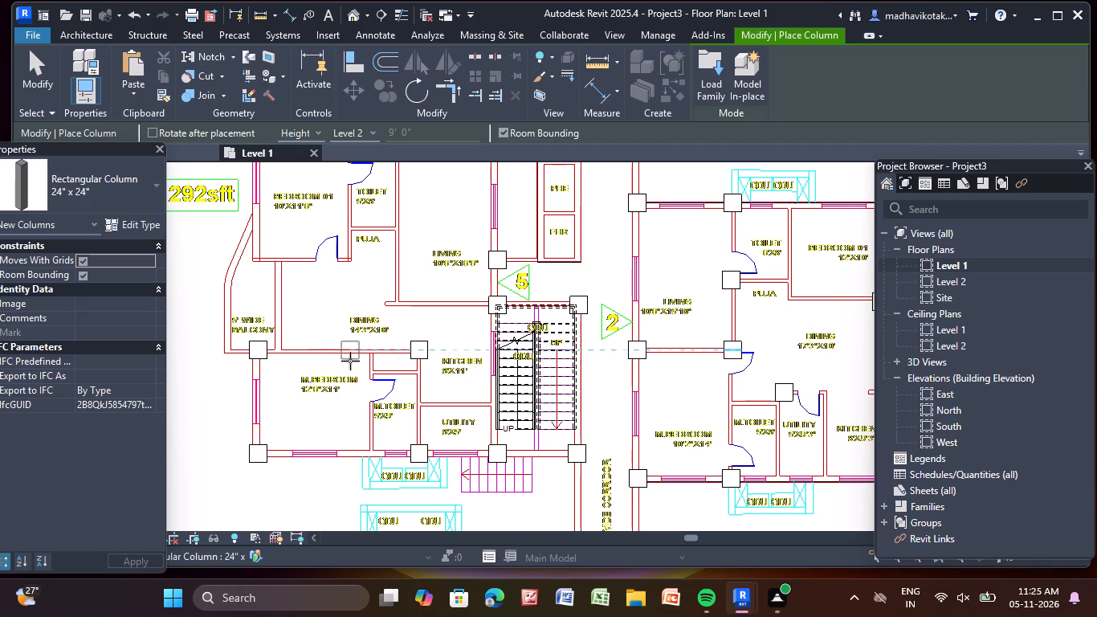
# Place 24" x 24" columns where the Puja–Living partition line meets the Living–Kitchen wall, at Puja's corner near Bedroom 01's door, and at Bedroom 01's balcony-side corner.
pyautogui.moveTo(339, 381); pyautogui.dragTo(326, 450, button='middle')
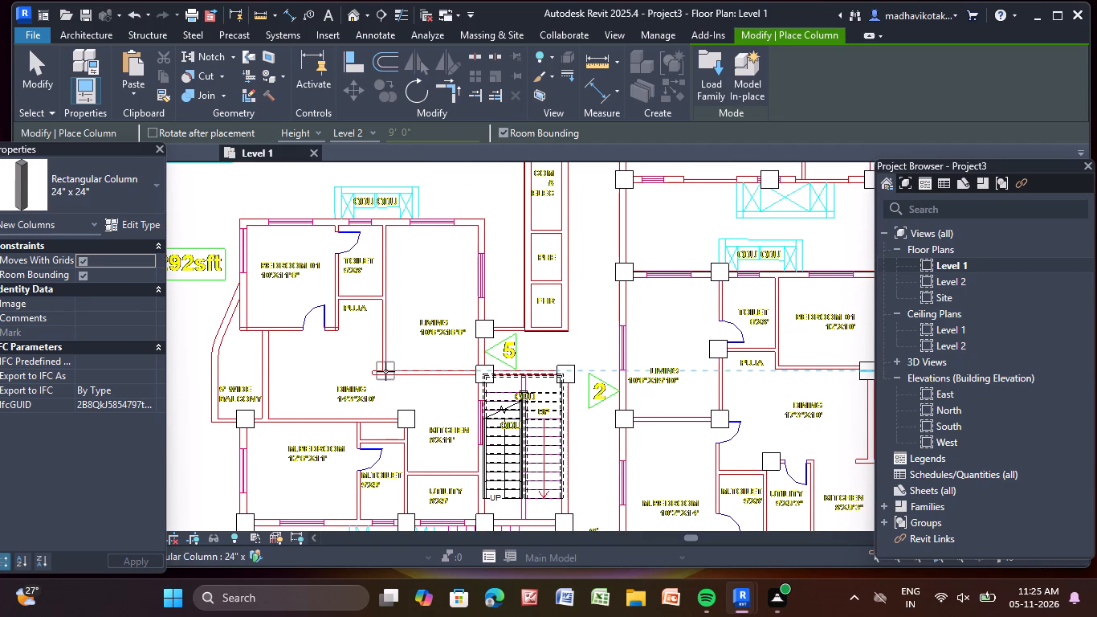
pyautogui.click(382, 370)
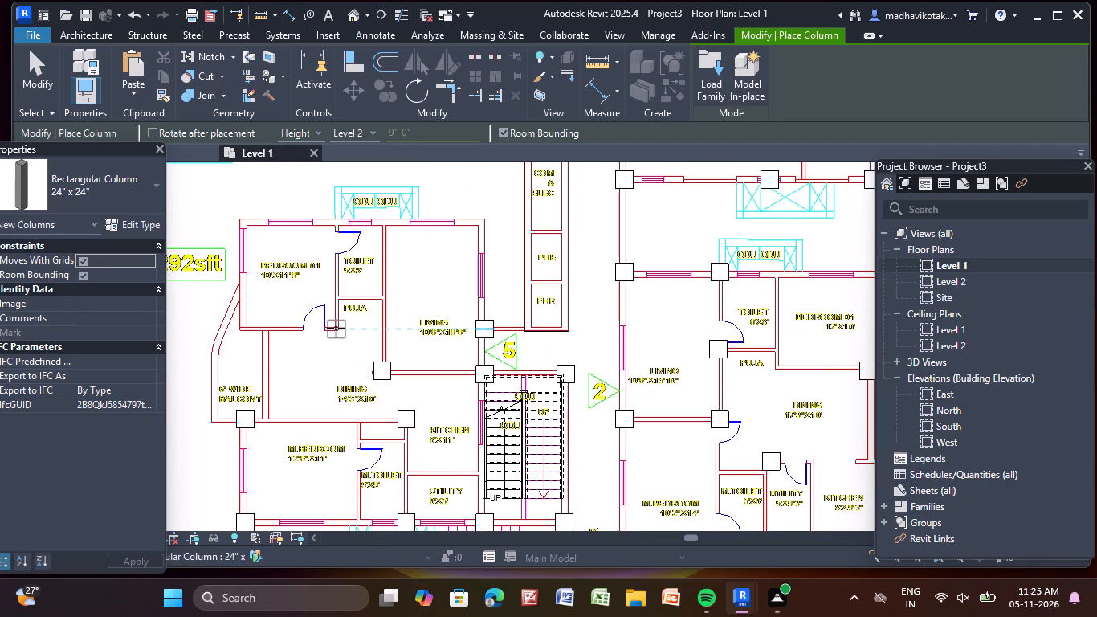
pyautogui.click(336, 327)
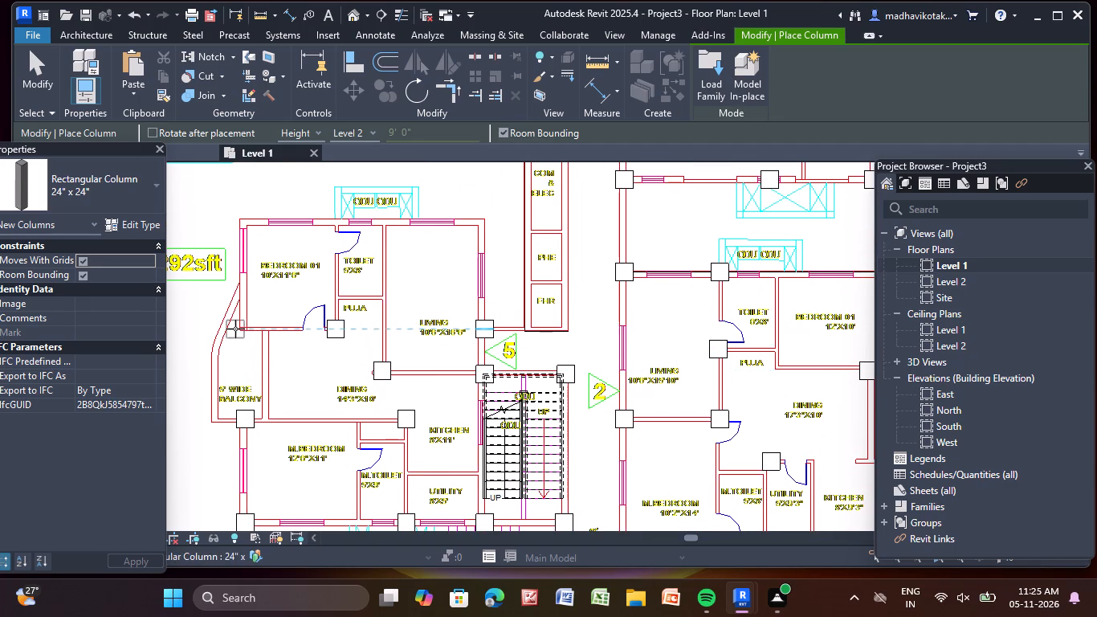
pyautogui.click(241, 329)
# Place 24" x 24" columns along the 1292 sft unit's ODU-side exterior wall at Bedroom 01's corner, the Toilet–Living partition and Living's corner.
pyautogui.moveTo(272, 315); pyautogui.dragTo(285, 405, button='middle')
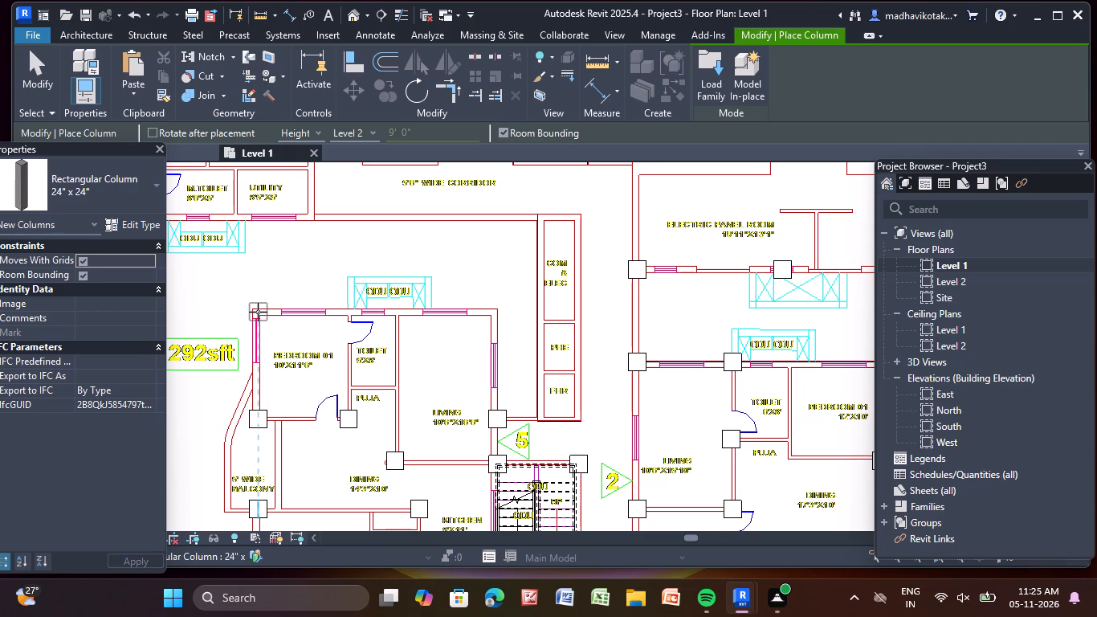
pyautogui.click(258, 312)
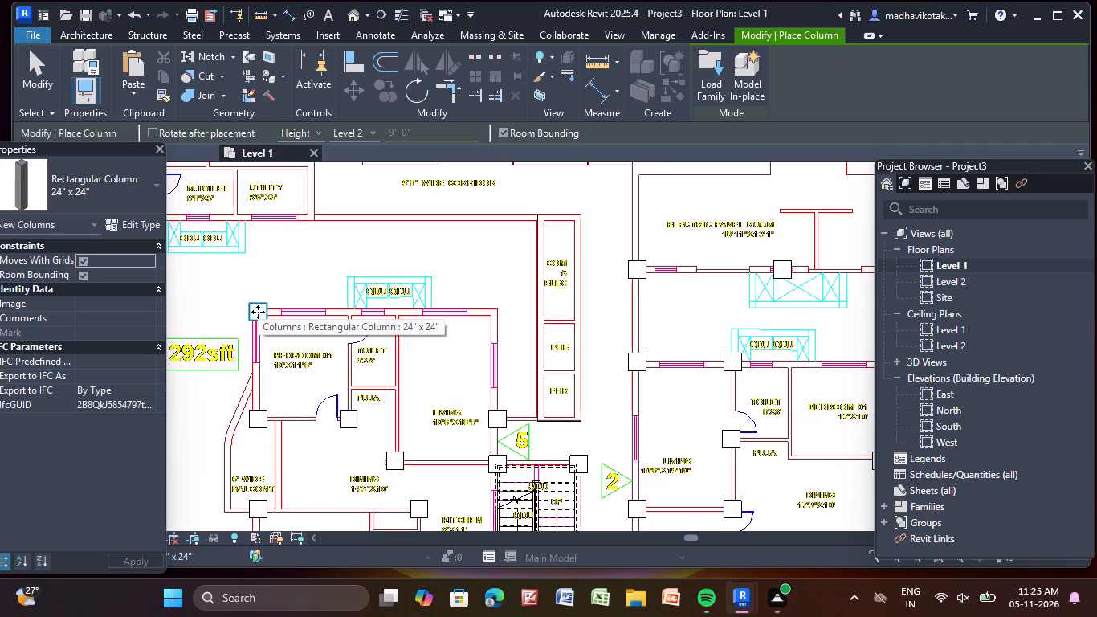
pyautogui.click(400, 312)
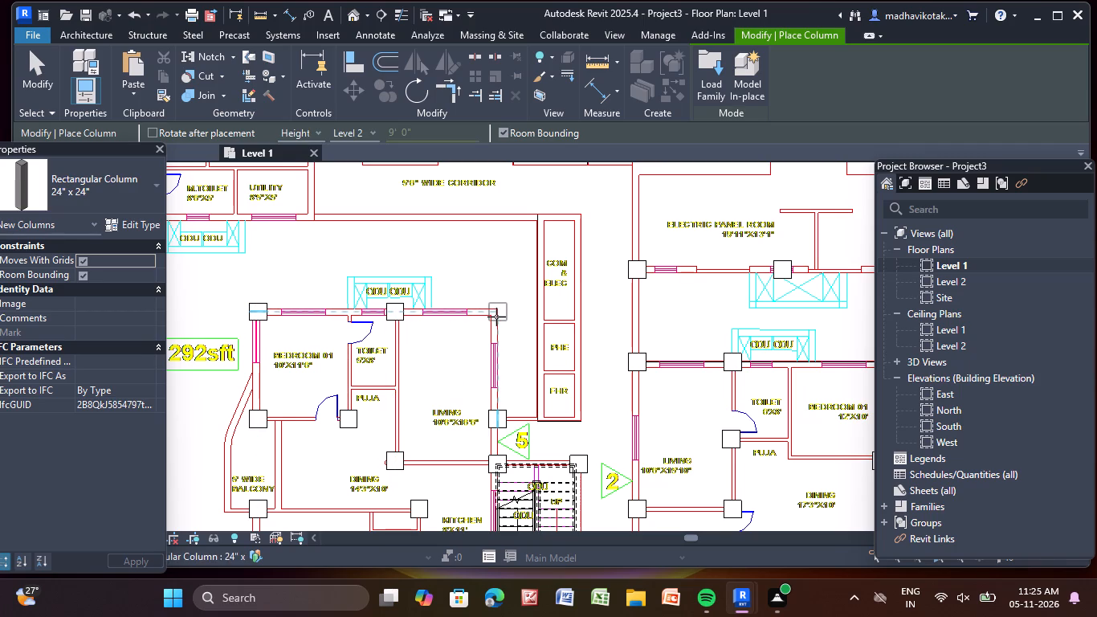
pyautogui.click(496, 317)
# Place 24" x 24" columns along the service shafts' corridor-side wall at the FHR corner, the PHE–COM & ELEC partition and the COM & ELEC corner.
pyautogui.scroll(-1, 489, 355)
pyautogui.moveTo(487, 358); pyautogui.dragTo(380, 237, button='middle')
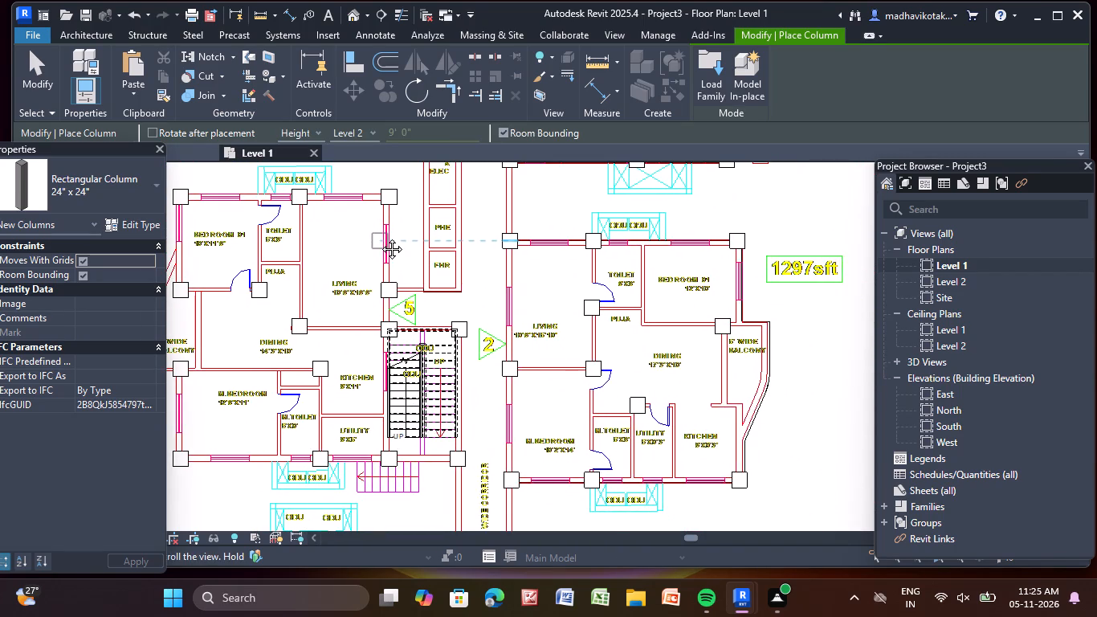
pyautogui.moveTo(380, 237); pyautogui.dragTo(395, 377, button='middle')
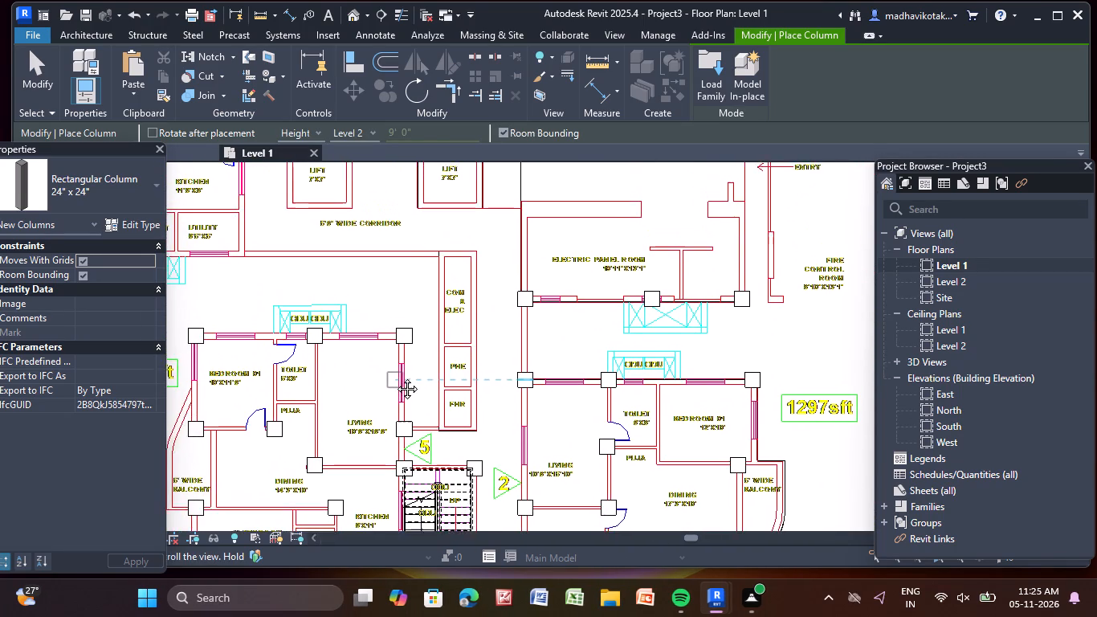
pyautogui.moveTo(395, 377); pyautogui.dragTo(492, 358, button='middle')
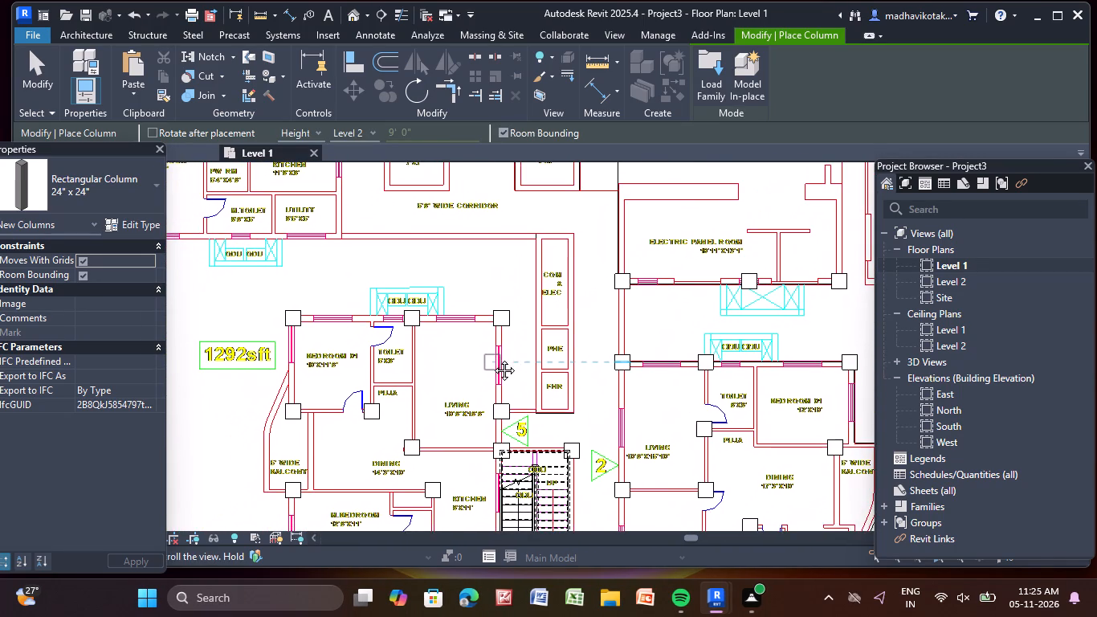
pyautogui.moveTo(492, 358); pyautogui.dragTo(466, 297, button='middle')
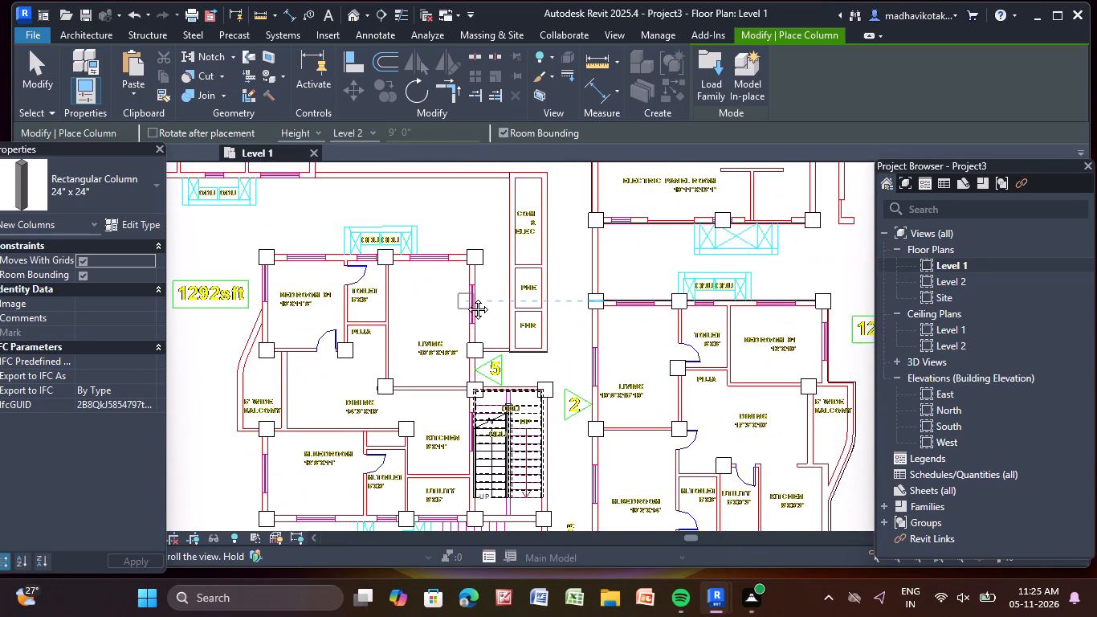
pyautogui.moveTo(466, 297); pyautogui.dragTo(445, 345, button='middle')
pyautogui.scroll(6, 490, 410)
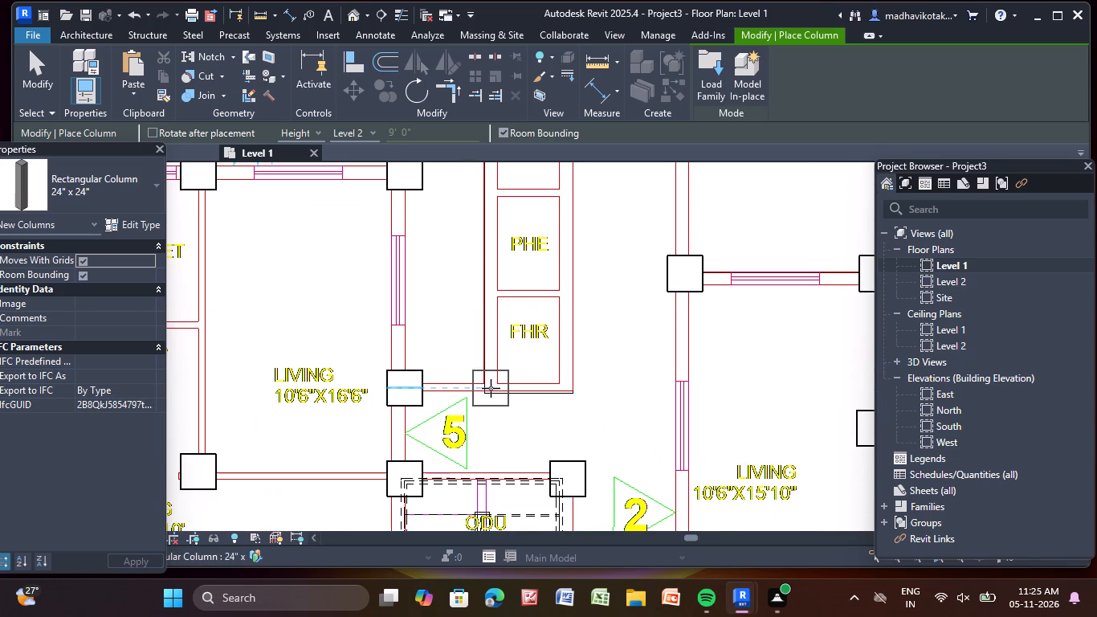
pyautogui.click(568, 386)
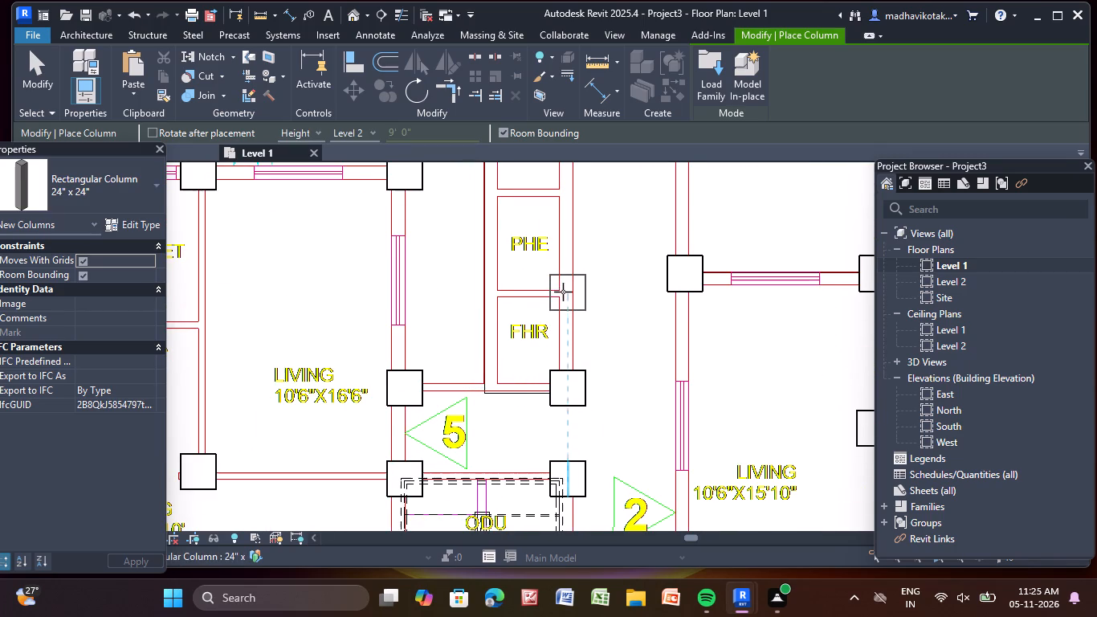
pyautogui.moveTo(562, 290); pyautogui.dragTo(556, 409, button='middle')
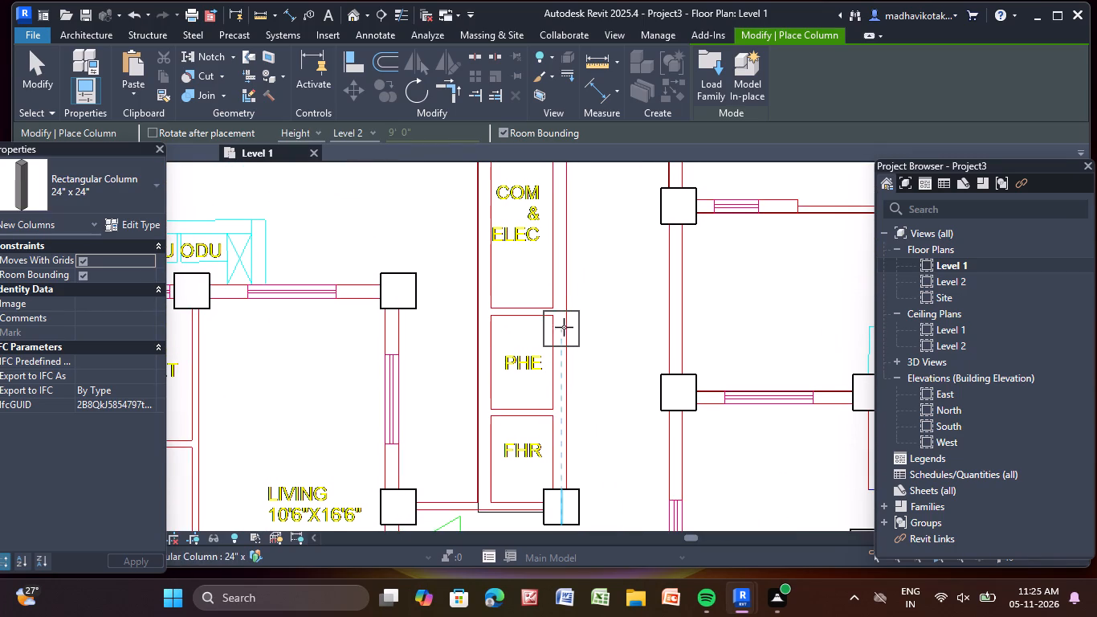
pyautogui.click(553, 310)
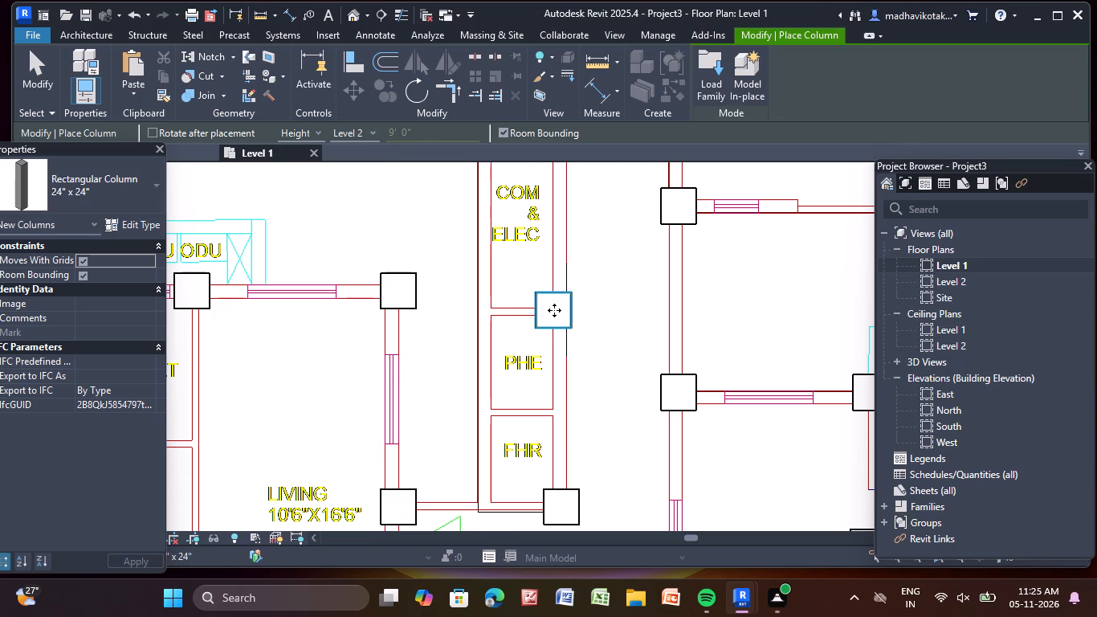
pyautogui.moveTo(554, 310); pyautogui.dragTo(518, 490, button='middle')
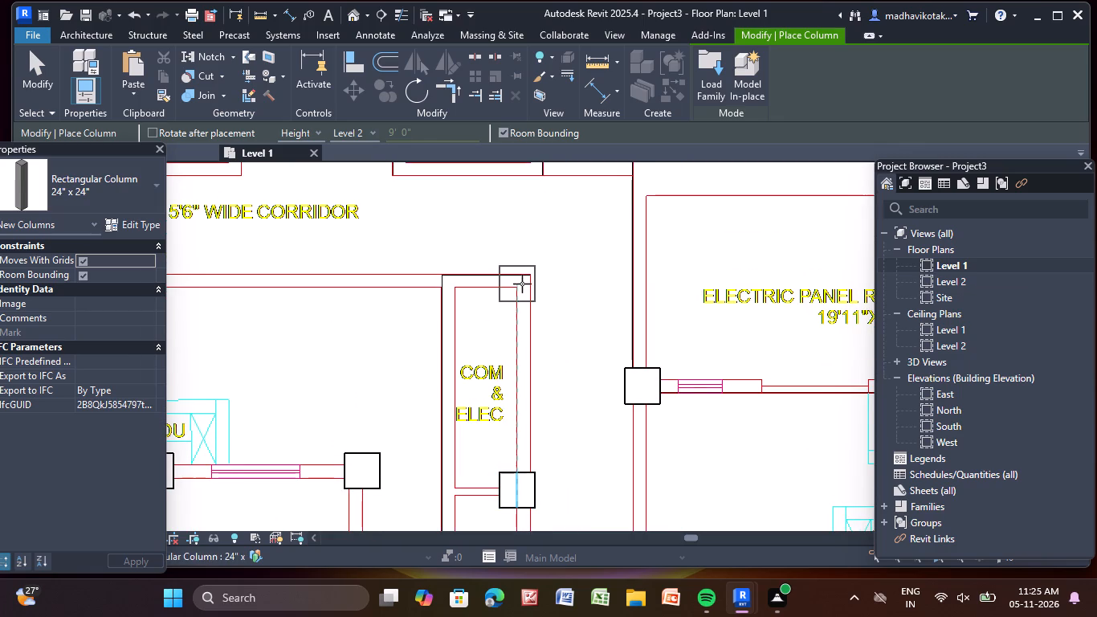
pyautogui.click(521, 284)
# Place 24" x 24" columns on the 5'6" wide corridor's wall at the 1572 sft unit's Utility corner and in line with the Toilet–Living partition column.
pyautogui.scroll(-4, 427, 286)
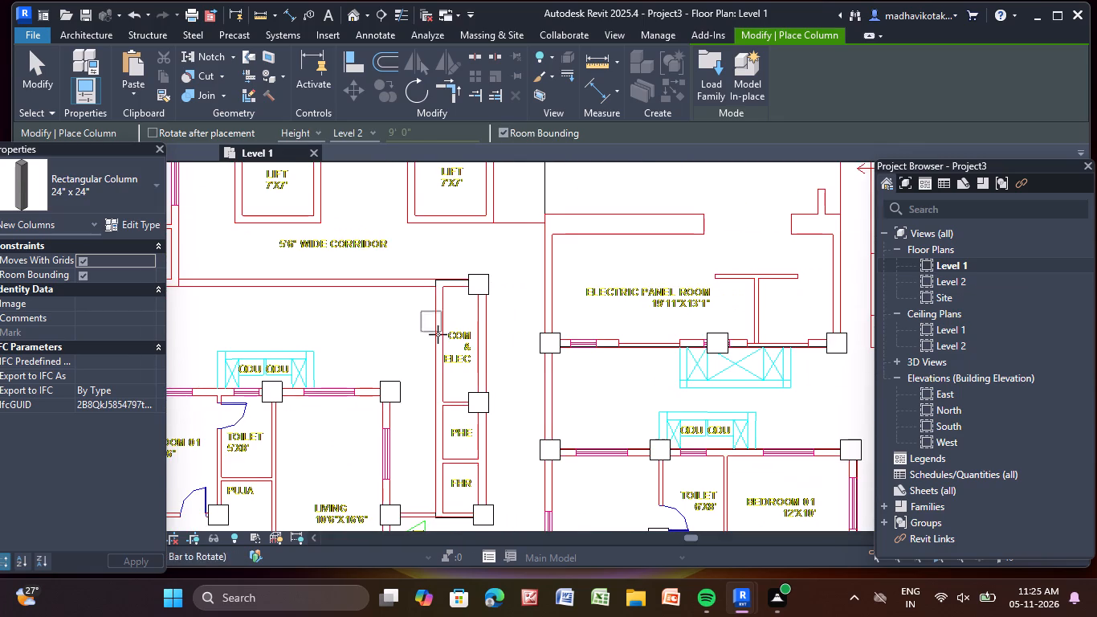
pyautogui.moveTo(442, 349); pyautogui.dragTo(424, 241, button='middle')
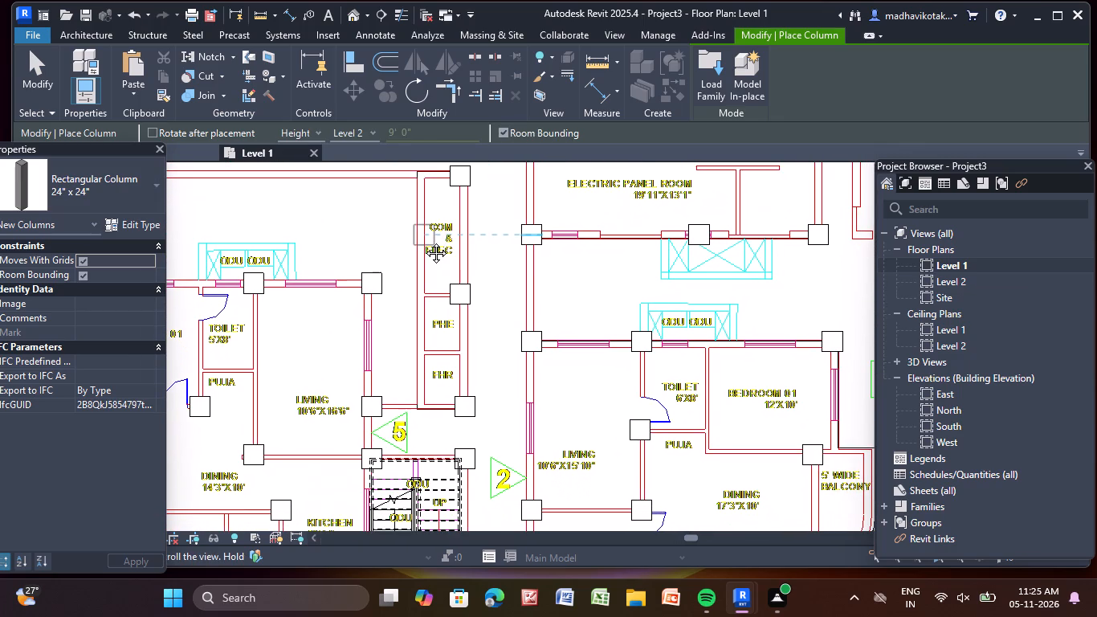
pyautogui.moveTo(424, 241); pyautogui.dragTo(557, 424, button='middle')
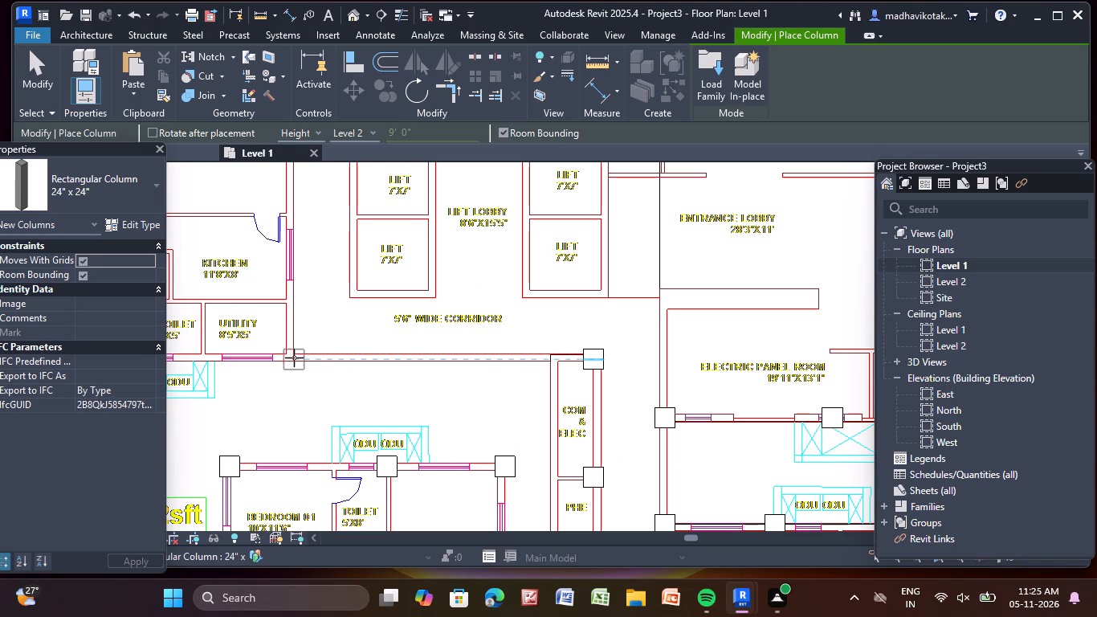
pyautogui.click(292, 356)
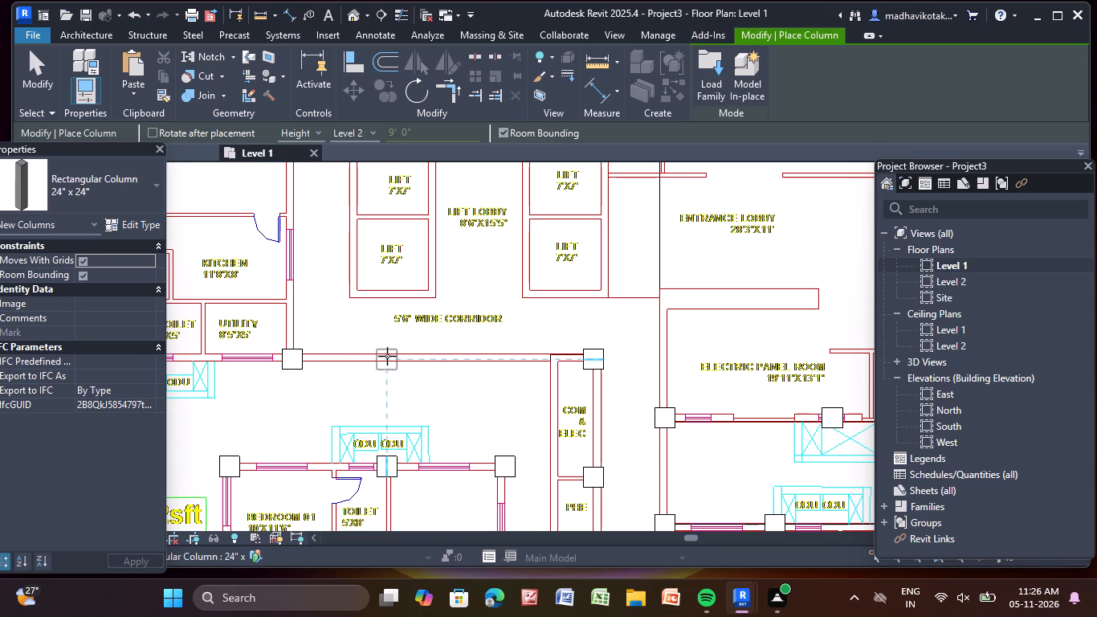
pyautogui.click(387, 356)
# Place 24" x 24" columns on the 1572 sft unit's ODU-side exterior wall at the M.Bedroom–M.Toilet partition and M.Bedroom's outer corner.
pyautogui.scroll(-3, 453, 385)
pyautogui.moveTo(453, 385); pyautogui.dragTo(692, 428, button='middle')
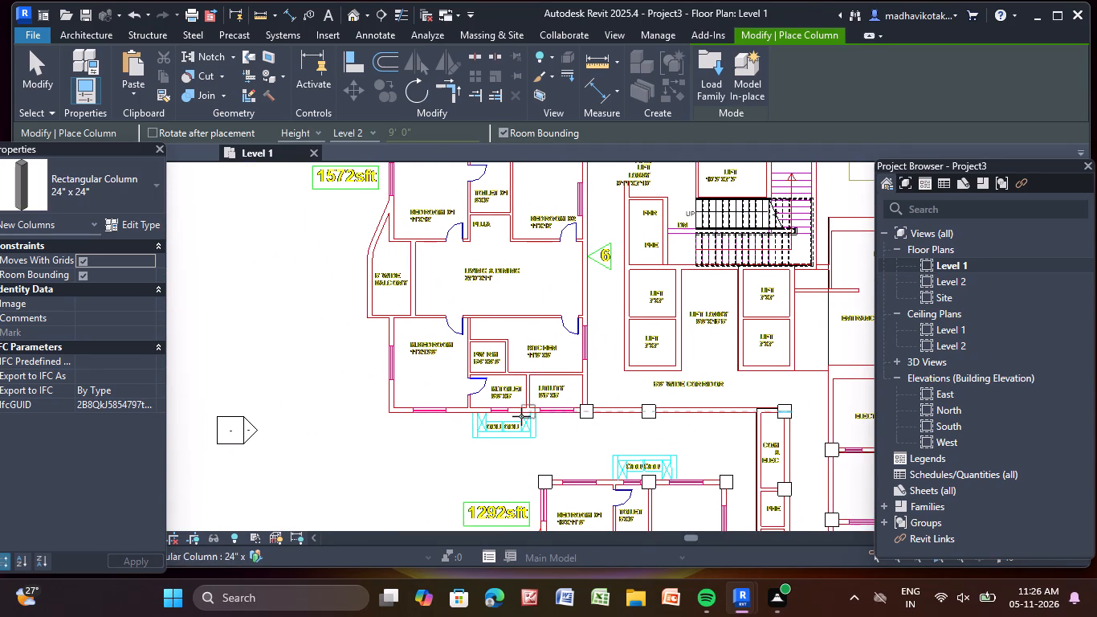
pyautogui.scroll(2, 472, 425)
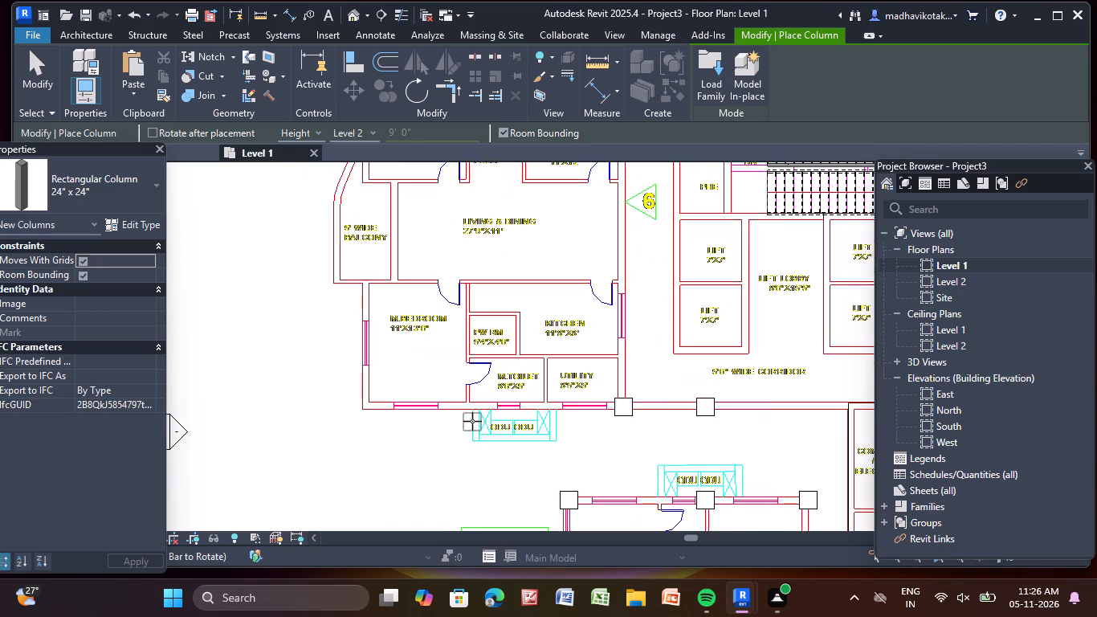
pyautogui.scroll(4, 472, 402)
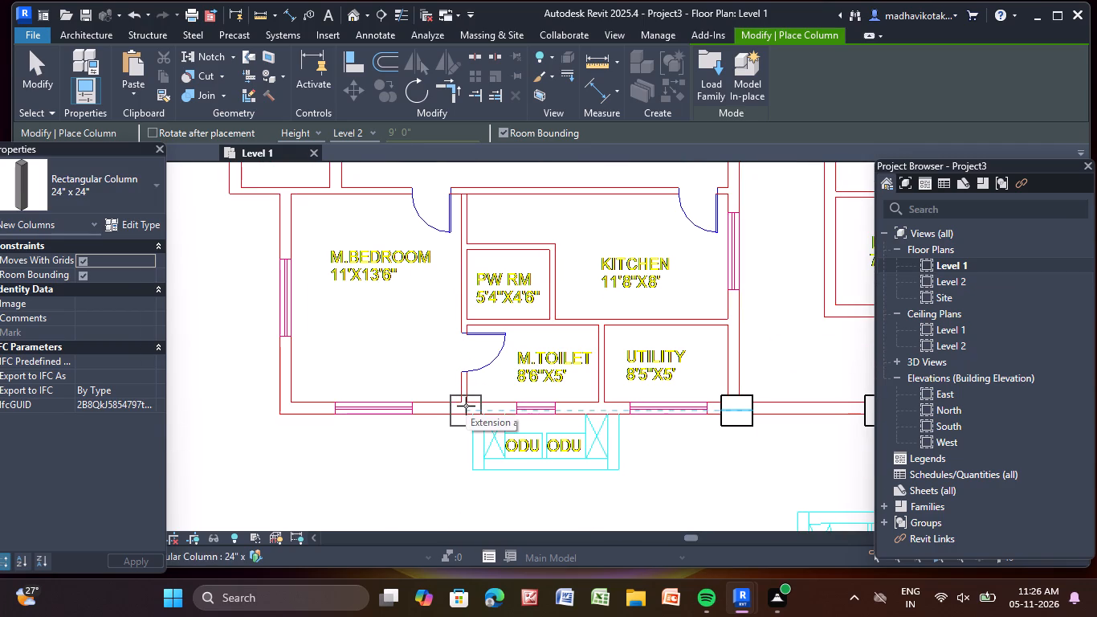
pyautogui.click(466, 406)
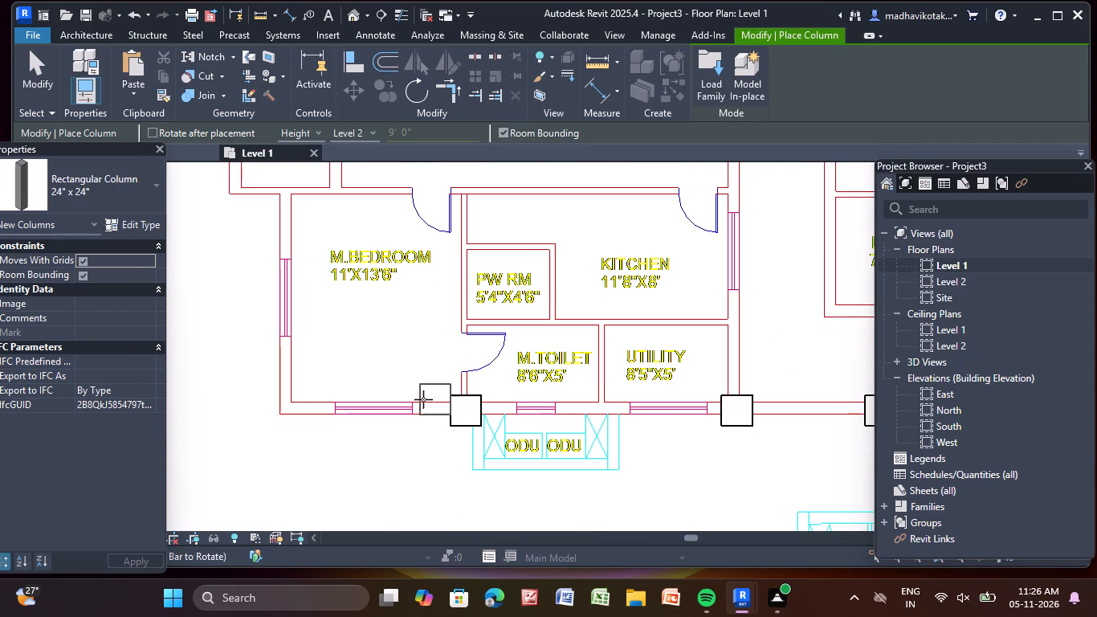
pyautogui.click(290, 406)
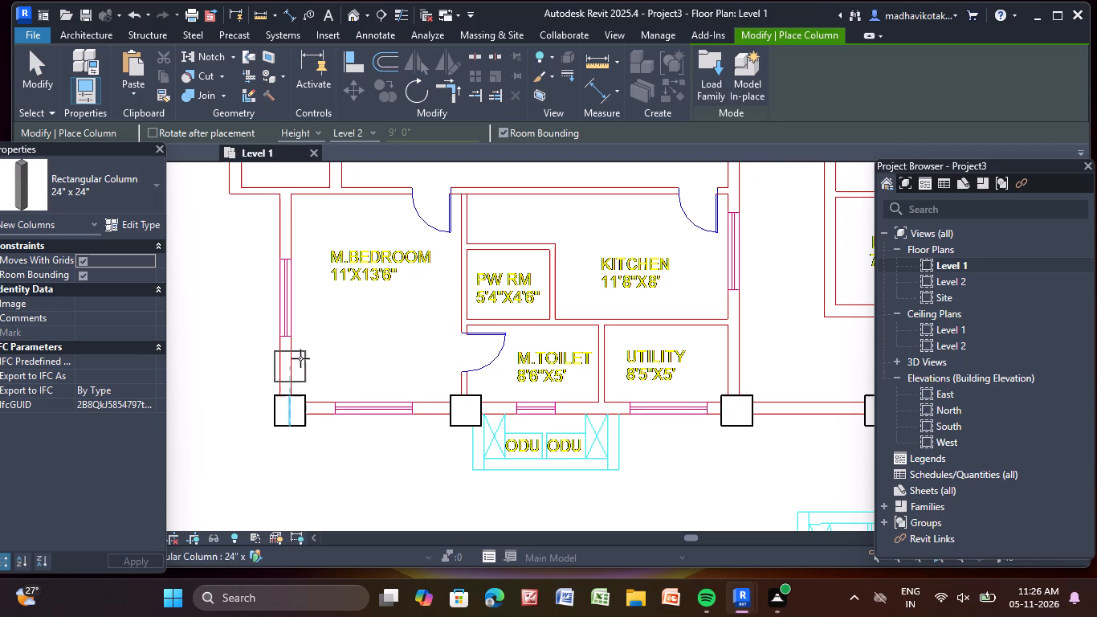
pyautogui.moveTo(308, 342); pyautogui.dragTo(316, 447, button='middle')
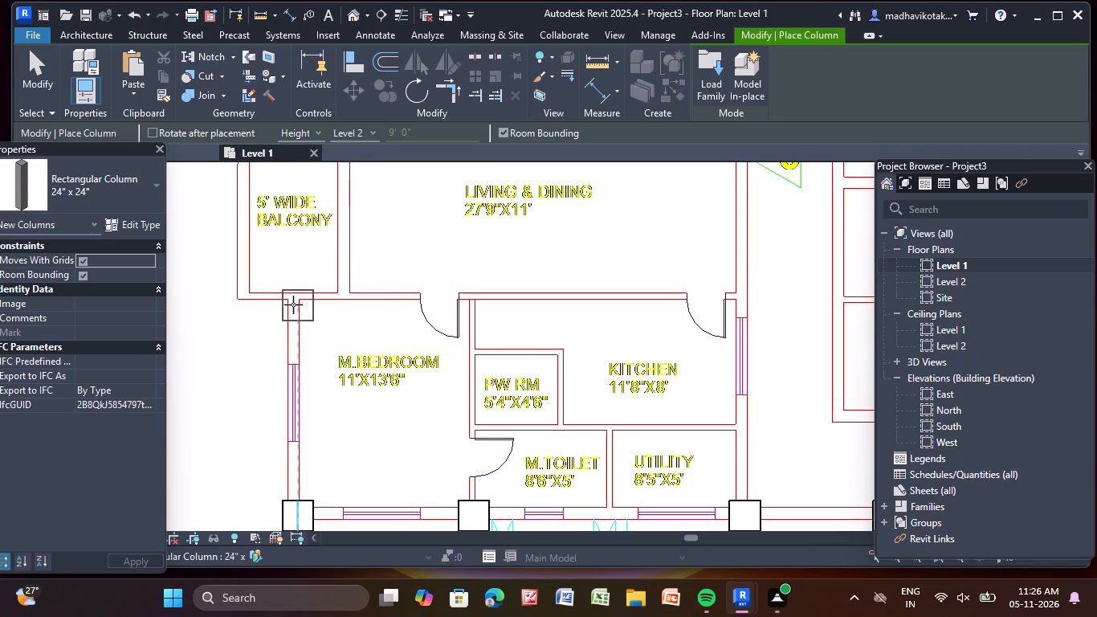
# Place 24" x 24" columns on the 1572 sft unit's M.Bedroom–Kitchen wall facing Living at both ends and the partition, plus the M.Toilet–Utility partition's Kitchen end.
pyautogui.click(294, 298)
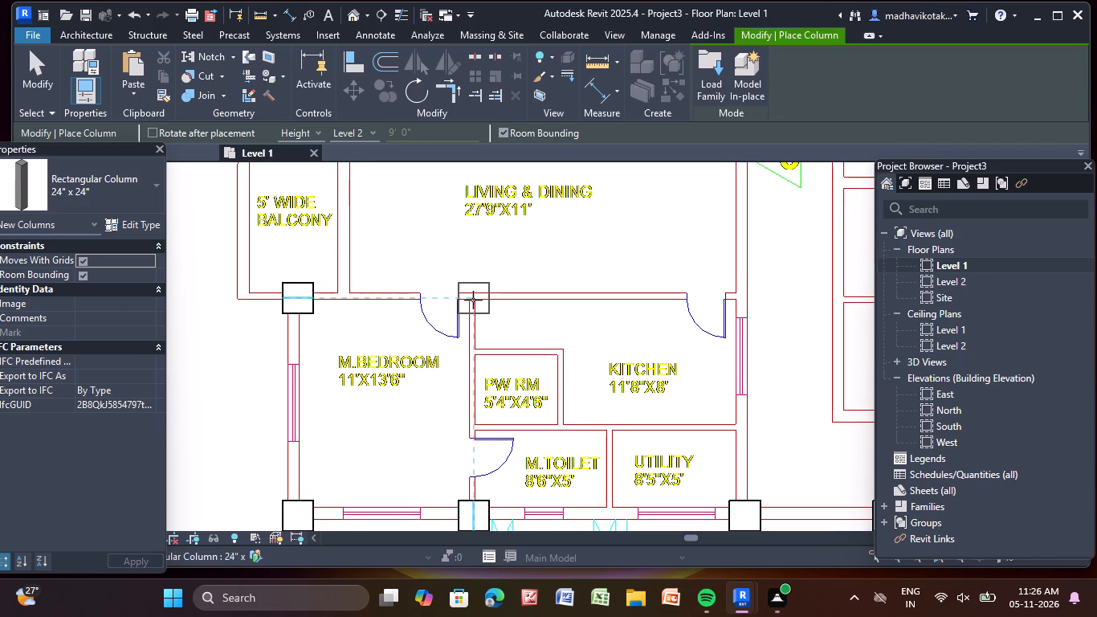
pyautogui.click(473, 300)
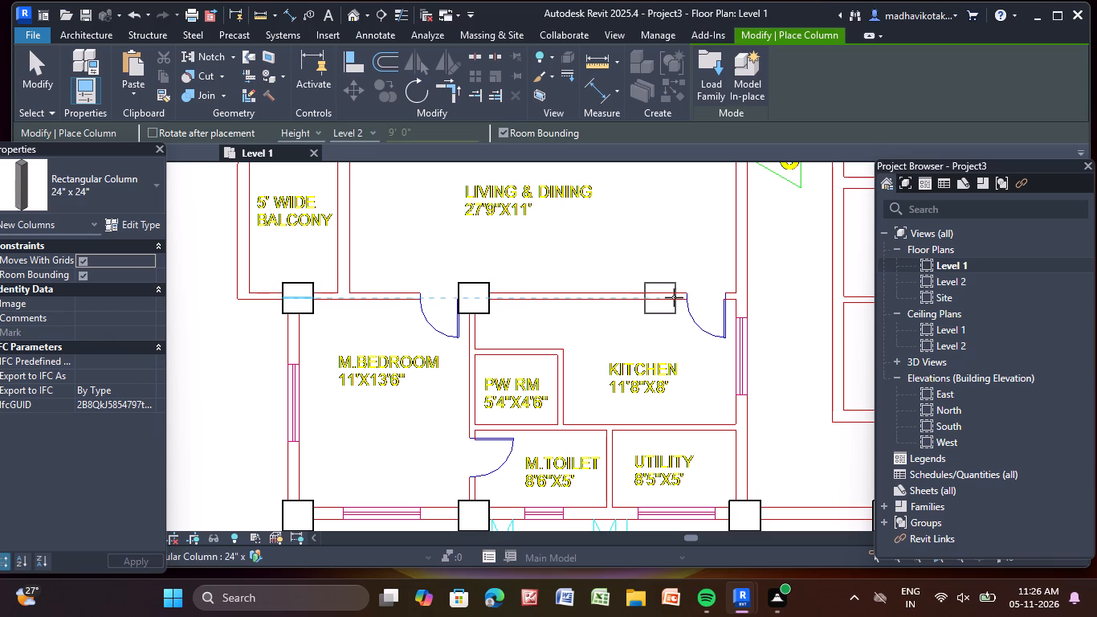
pyautogui.click(741, 296)
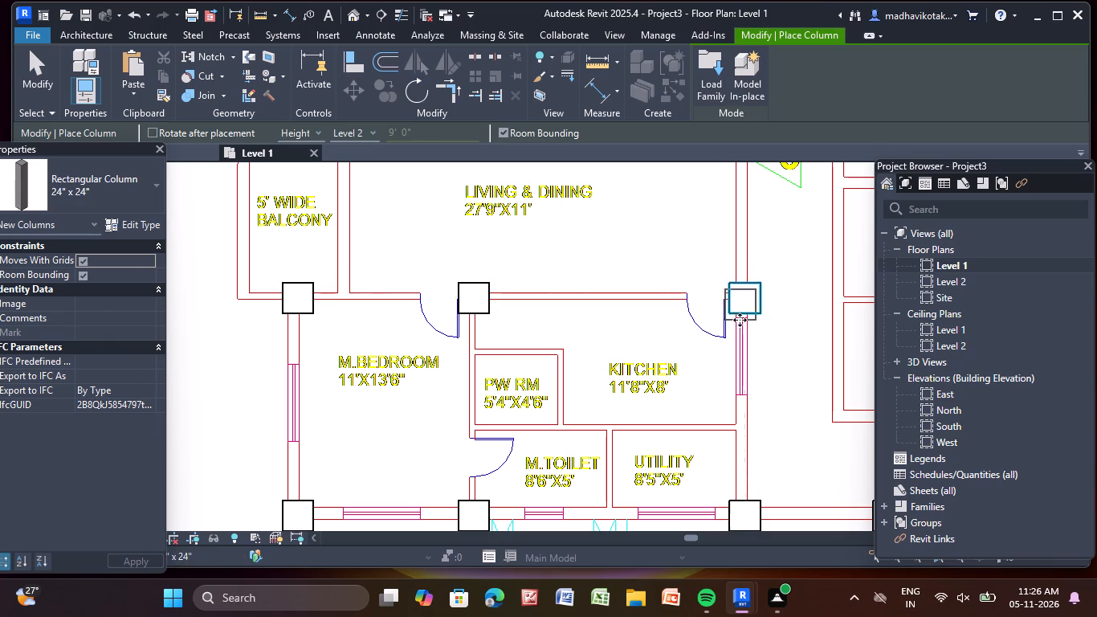
pyautogui.click(608, 431)
# Place 24" x 24" columns at the 1572 sft unit's Bedroom 02 corridor-side corners and Bedroom 01's outer corner on the ODU-side wall.
pyautogui.scroll(-3, 593, 398)
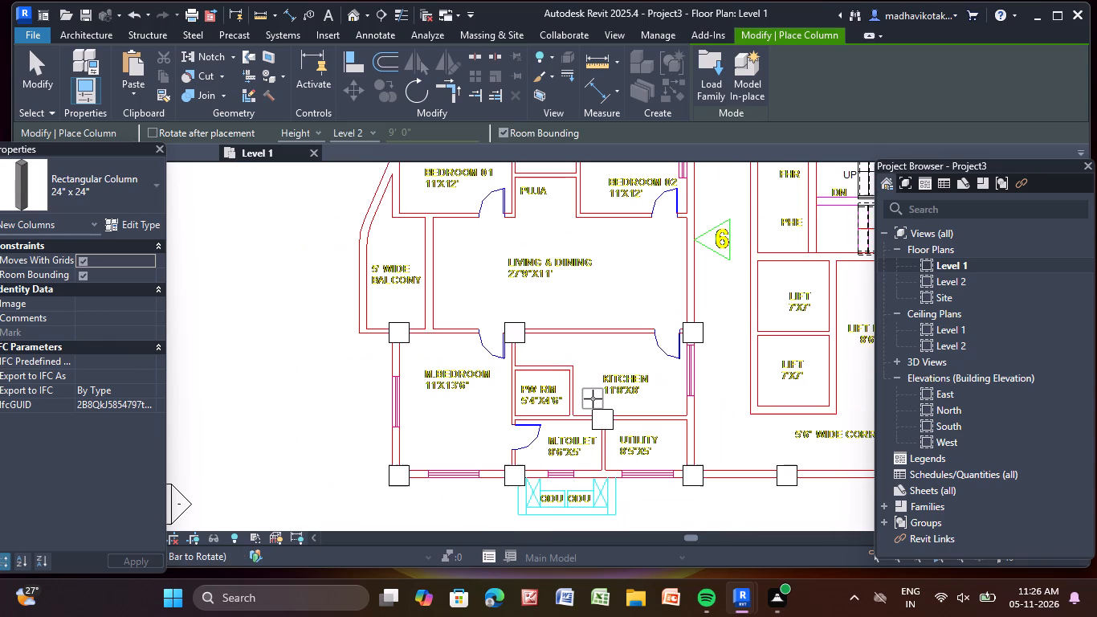
pyautogui.moveTo(593, 398); pyautogui.dragTo(567, 416, button='middle')
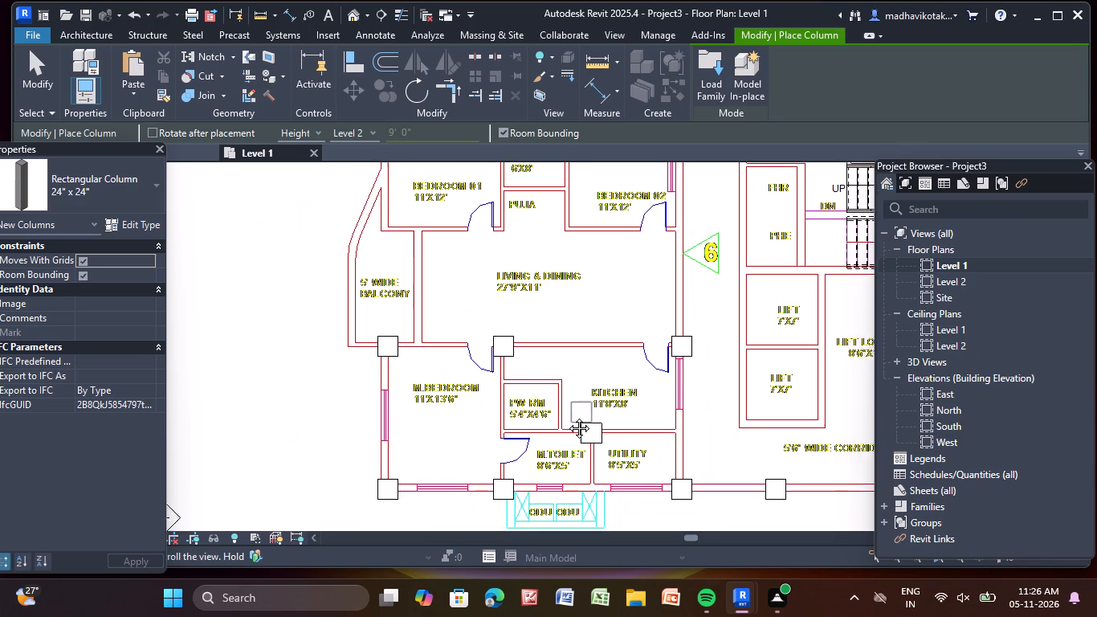
pyautogui.moveTo(567, 416); pyautogui.dragTo(557, 499, button='middle')
pyautogui.scroll(3, 653, 320)
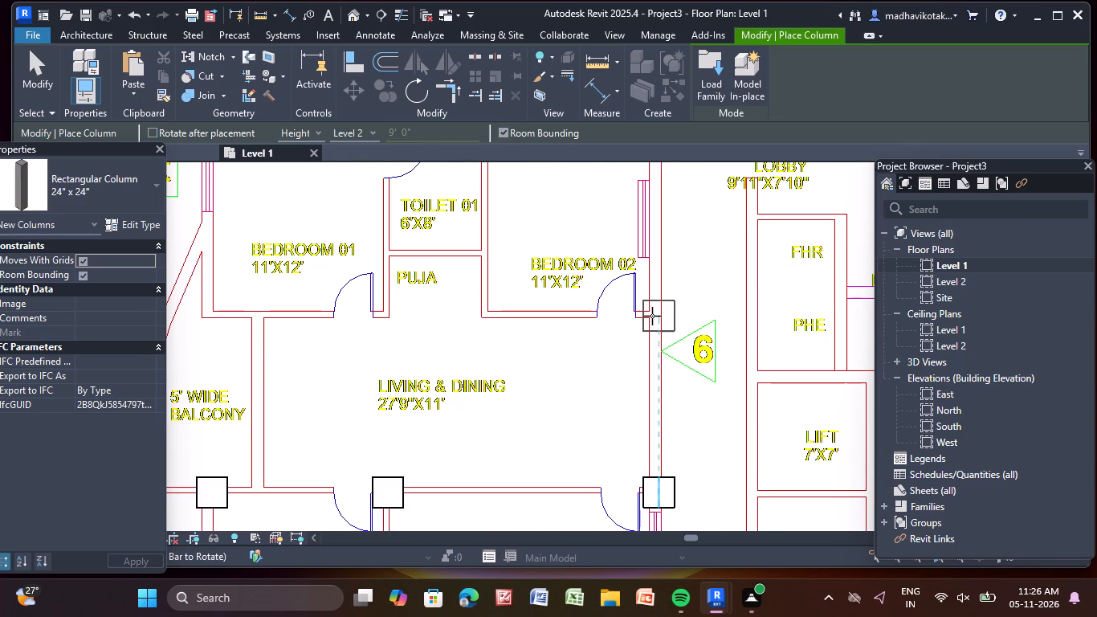
pyautogui.click(652, 316)
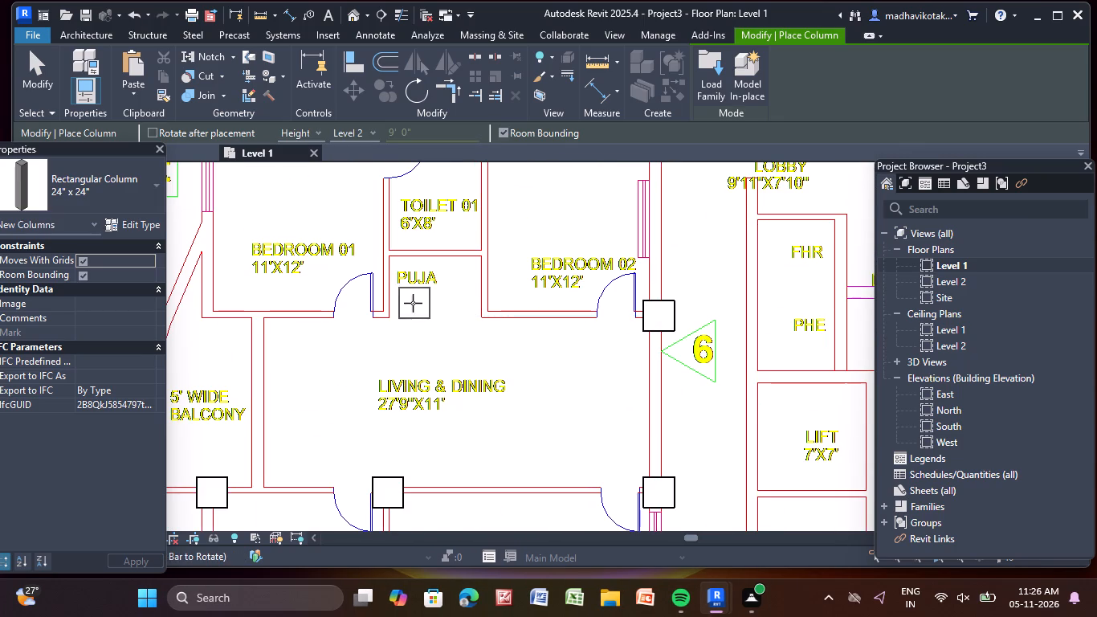
pyautogui.scroll(-2, 389, 304)
pyautogui.moveTo(394, 308); pyautogui.dragTo(504, 321, button='middle')
pyautogui.moveTo(418, 263); pyautogui.dragTo(391, 359, button='middle')
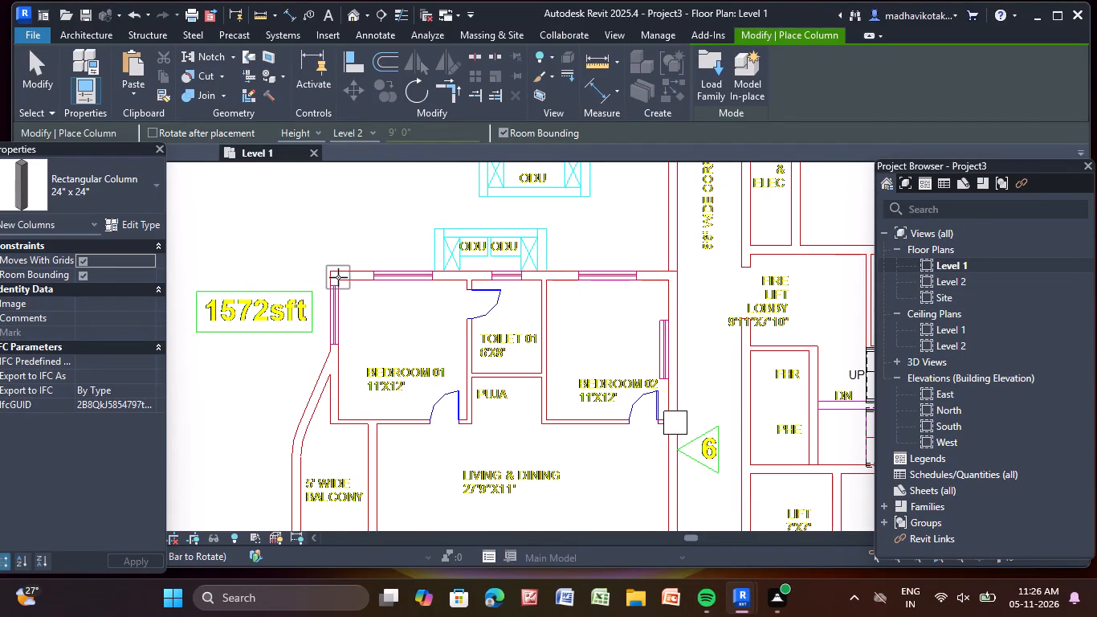
pyautogui.click(338, 277)
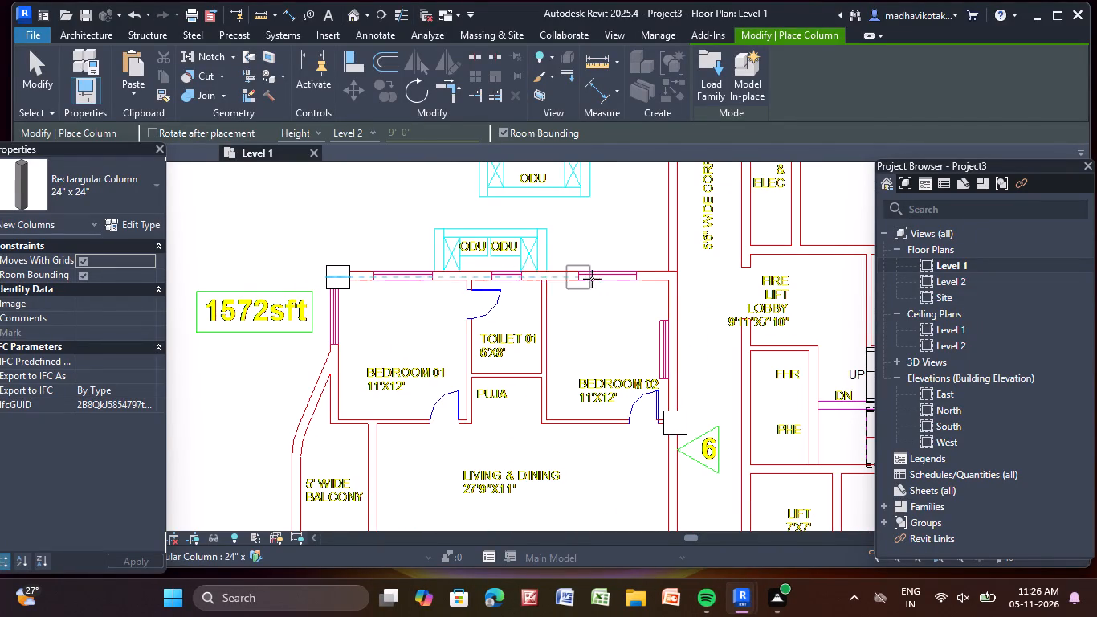
pyautogui.click(671, 280)
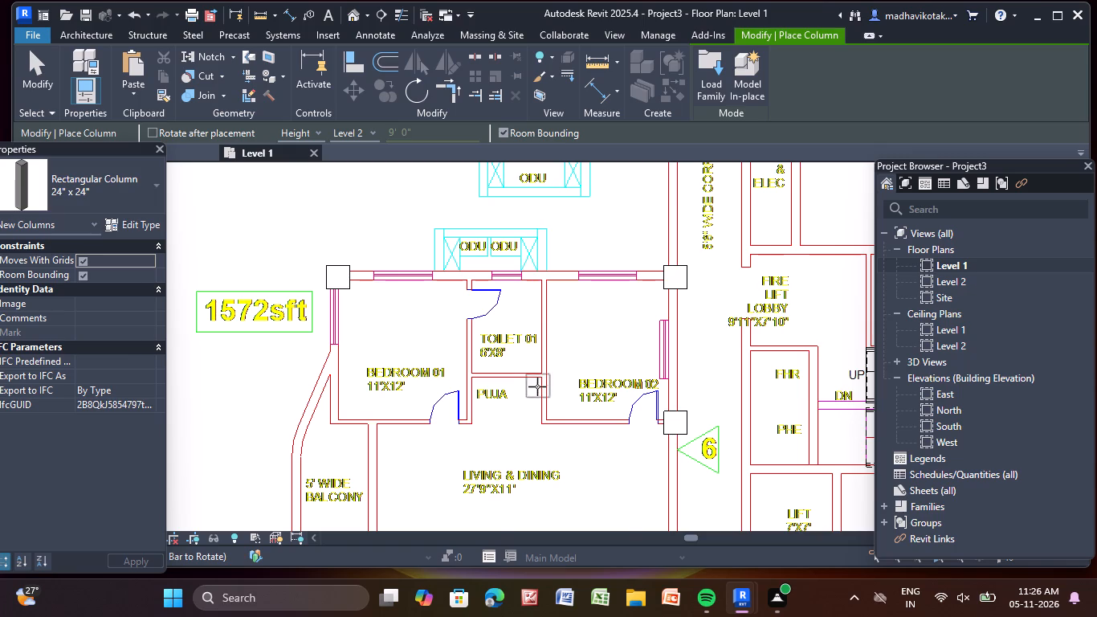
# Place 24" x 24" columns at Bedroom 01's balcony-side corner, the Bedroom 01–Puja wall end, and inside the 1572 sft unit's Living & Dining.
pyautogui.scroll(-2, 536, 388)
pyautogui.scroll(3, 383, 415)
pyautogui.click(383, 415)
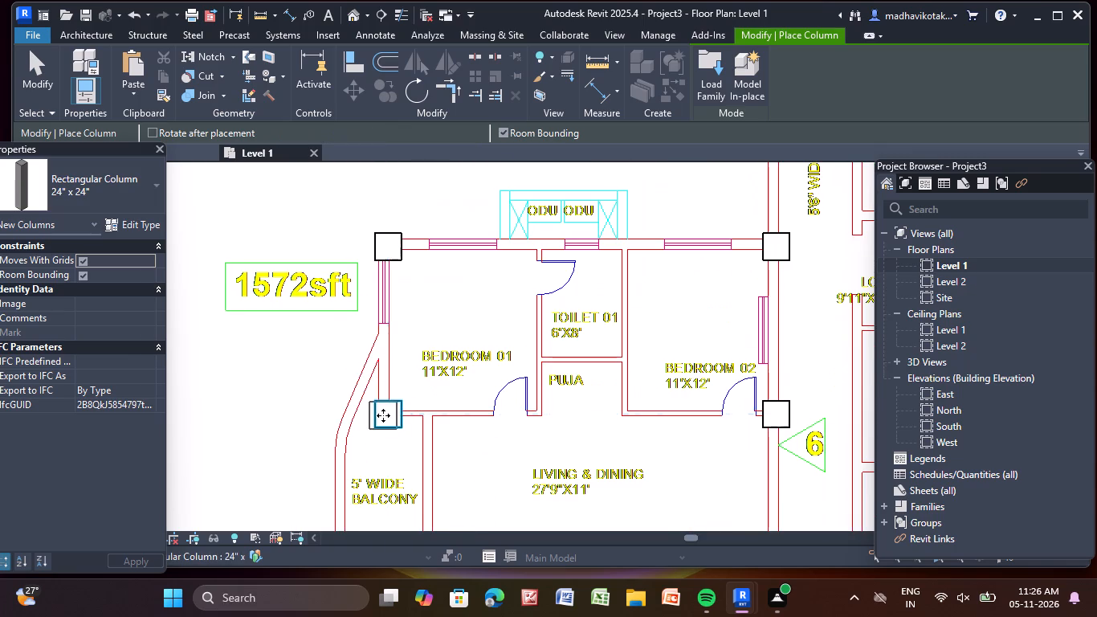
pyautogui.click(532, 412)
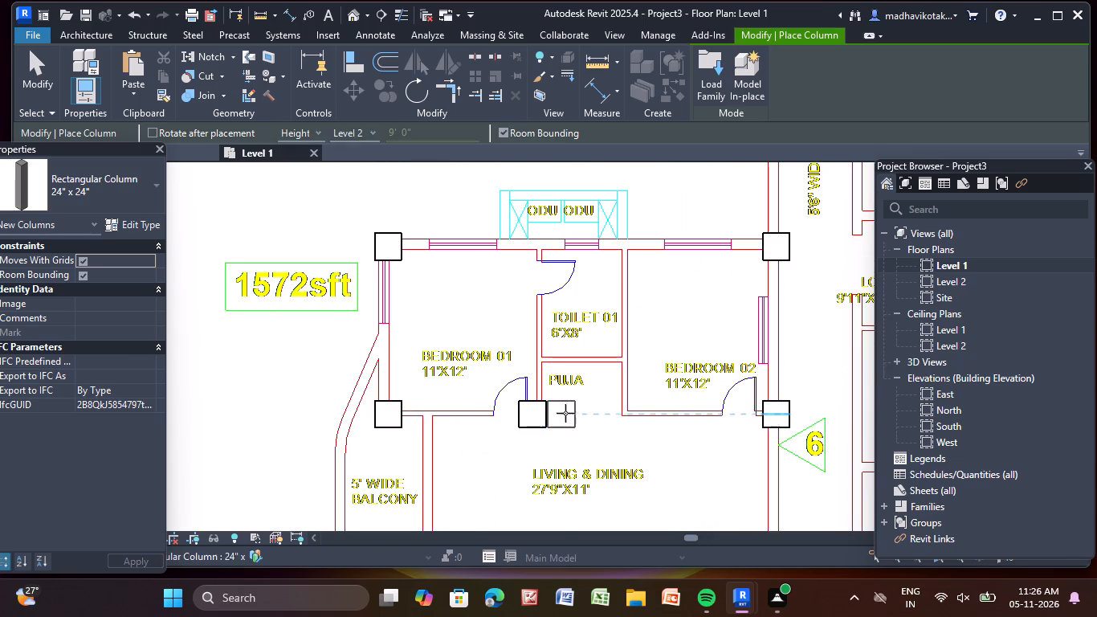
pyautogui.scroll(-2, 614, 412)
pyautogui.moveTo(616, 412); pyautogui.dragTo(508, 288, button='middle')
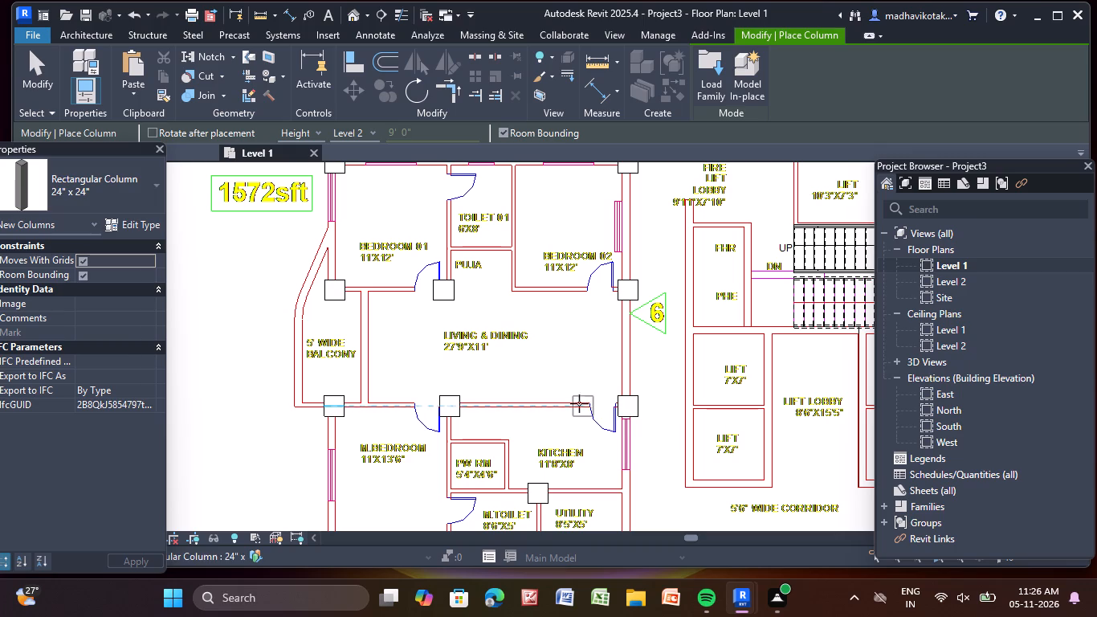
pyautogui.click(512, 345)
# Place 24" x 24" columns along the wall between the 7'x7' lifts and the staircase at the PHE's corridor corner, Lift Lobby and staircase's outer corner.
pyautogui.scroll(-5, 557, 382)
pyautogui.moveTo(553, 398); pyautogui.dragTo(404, 434, button='middle')
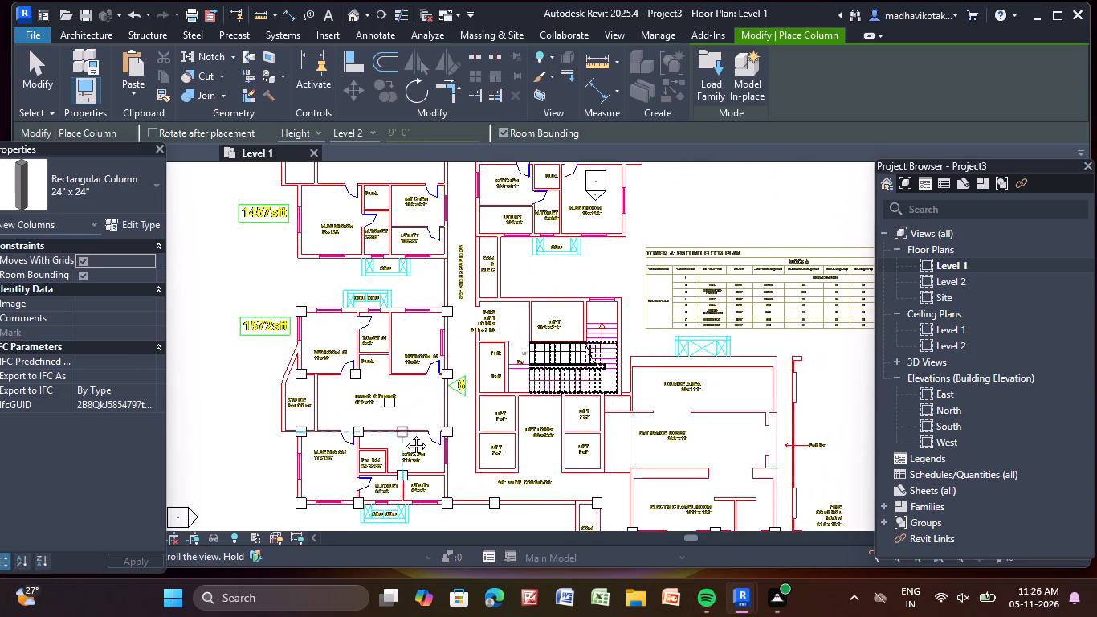
pyautogui.moveTo(404, 434); pyautogui.dragTo(404, 432, button='middle')
pyautogui.scroll(8, 470, 382)
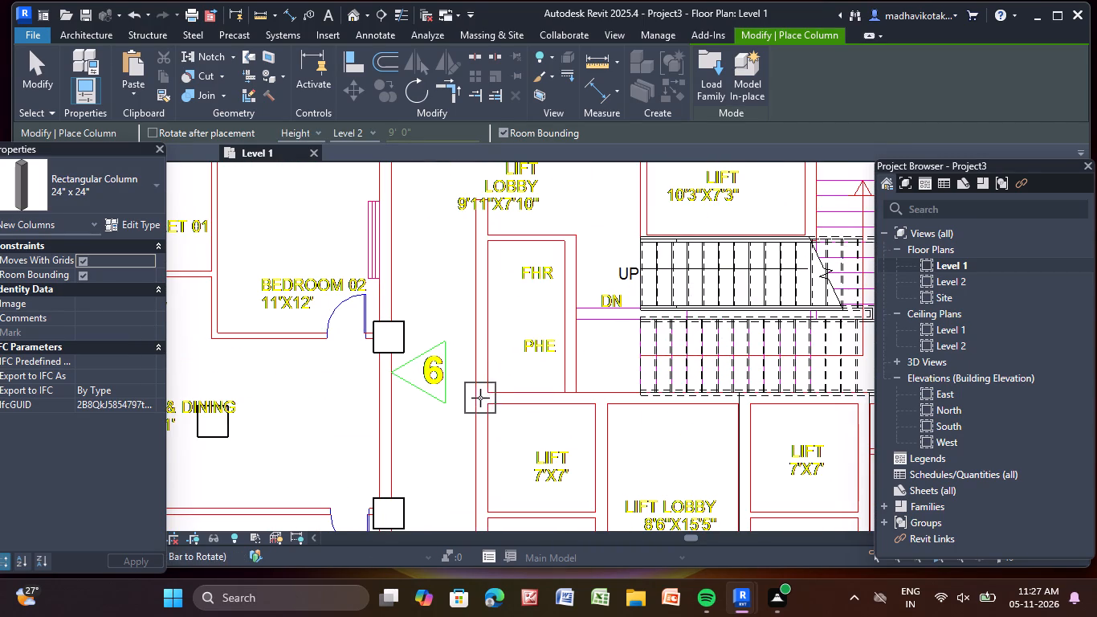
pyautogui.click(482, 399)
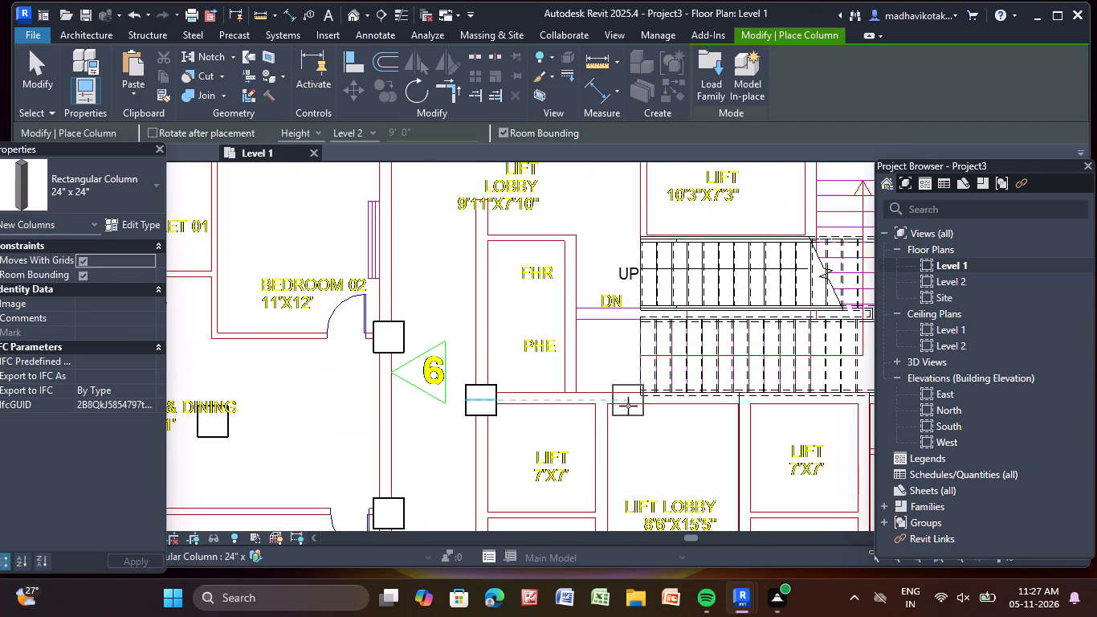
pyautogui.click(628, 406)
pyautogui.scroll(-2, 630, 407)
pyautogui.moveTo(630, 407); pyautogui.dragTo(455, 358, button='middle')
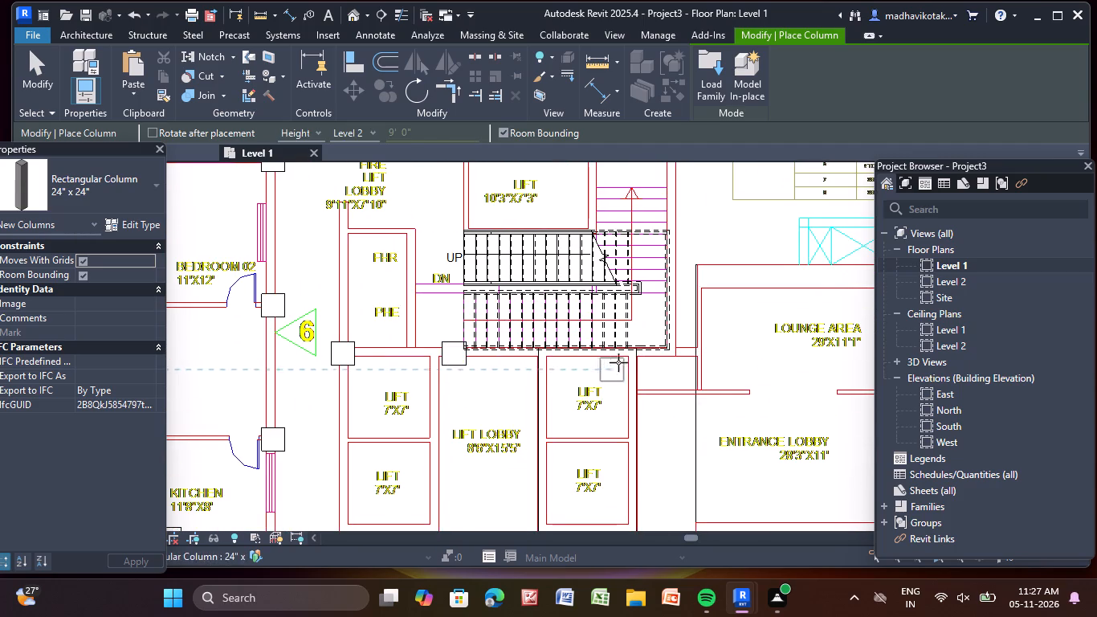
pyautogui.scroll(4, 636, 359)
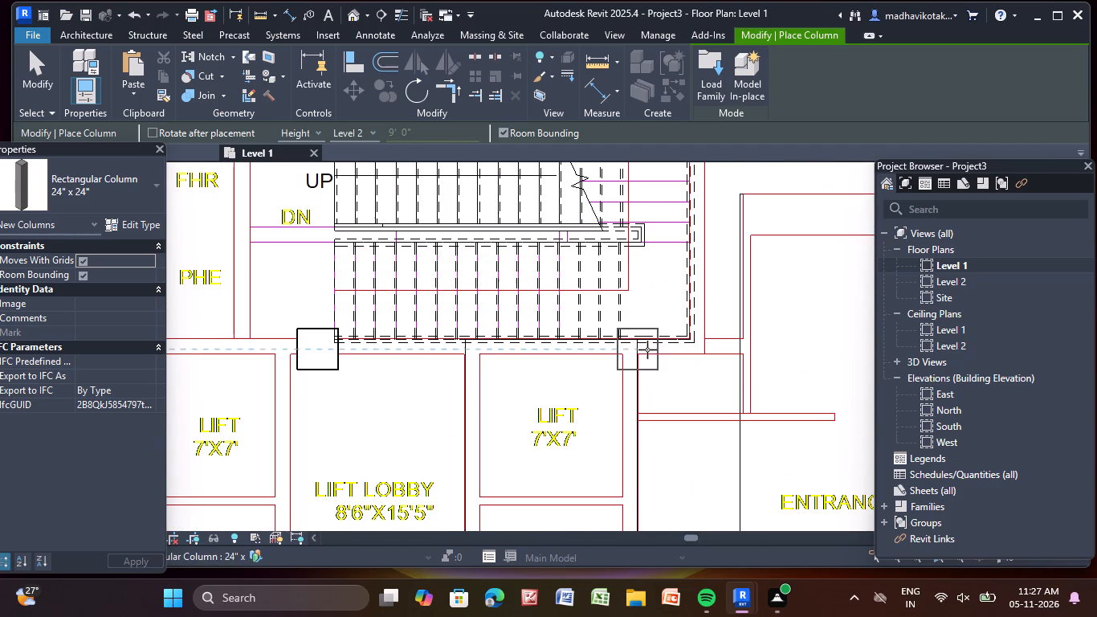
pyautogui.click(692, 339)
# Place 24" x 24" columns at the Entrance Lobby-side lift's 5'6" wide corridor corner and on the 7'x7' lift partition line at three shaft walls.
pyautogui.scroll(-2, 639, 407)
pyautogui.moveTo(638, 408); pyautogui.dragTo(636, 407, button='middle')
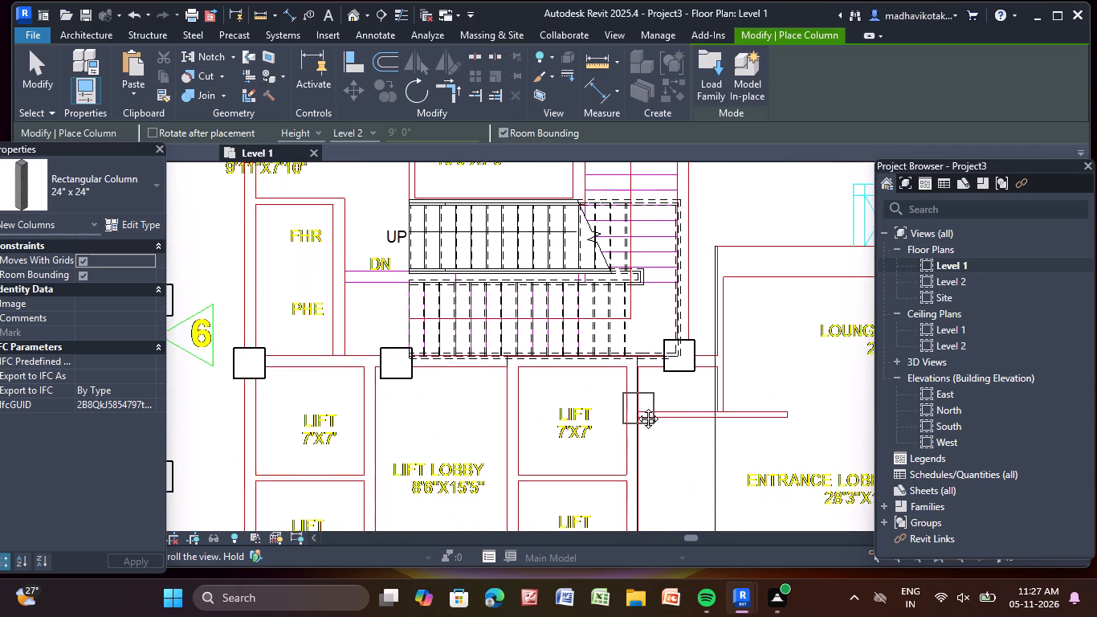
pyautogui.moveTo(636, 407); pyautogui.dragTo(534, 156, button='middle')
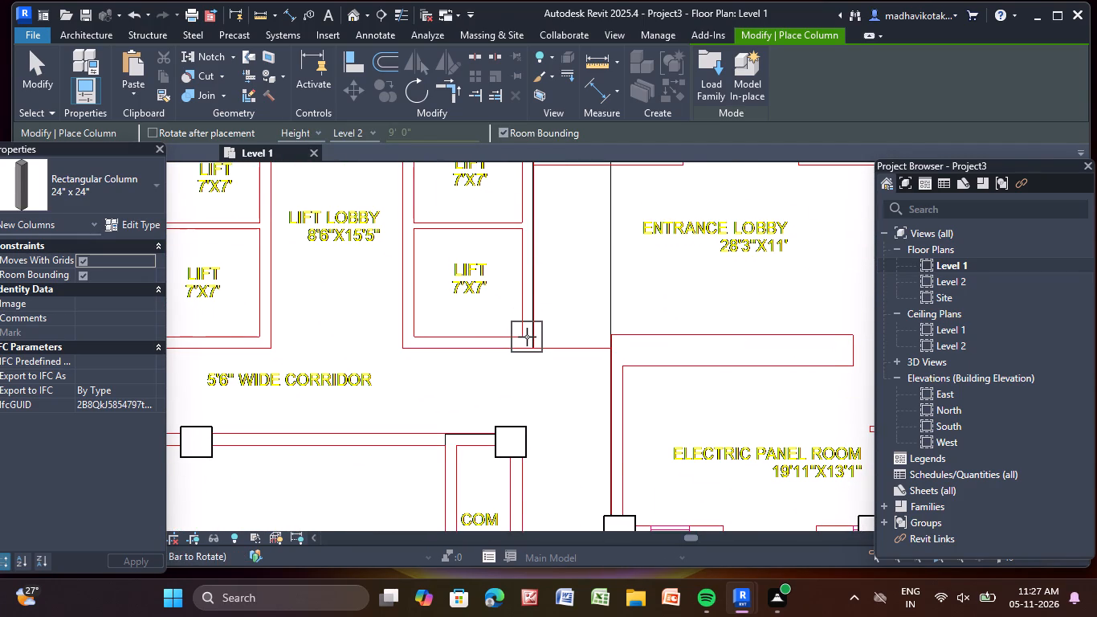
pyautogui.click(527, 337)
pyautogui.scroll(-2, 503, 329)
pyautogui.moveTo(502, 329); pyautogui.dragTo(603, 382, button='middle')
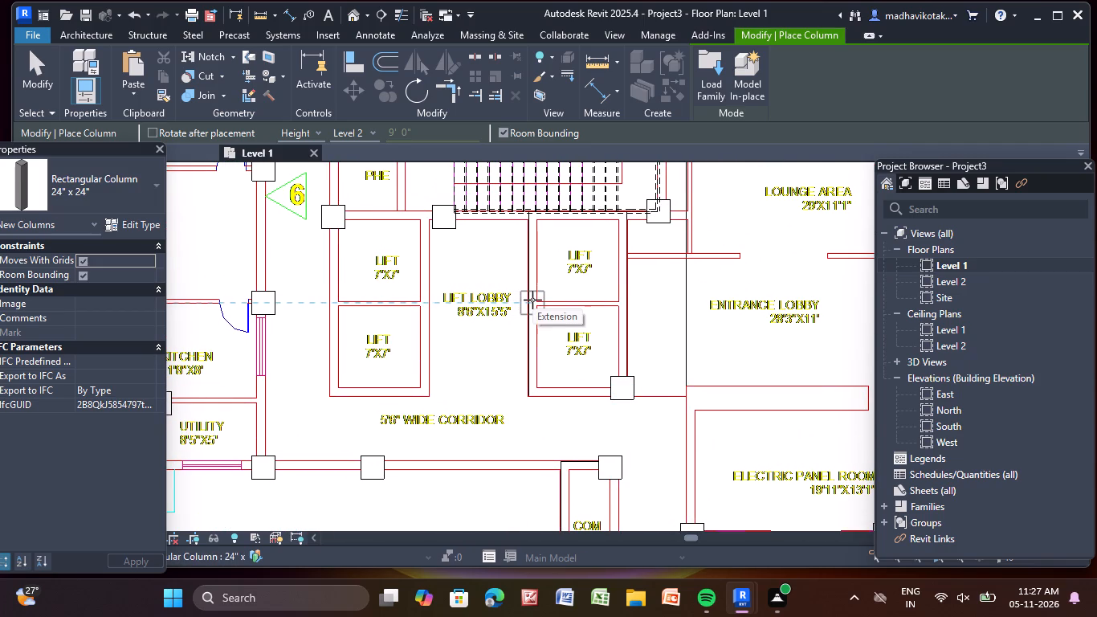
pyautogui.click(532, 300)
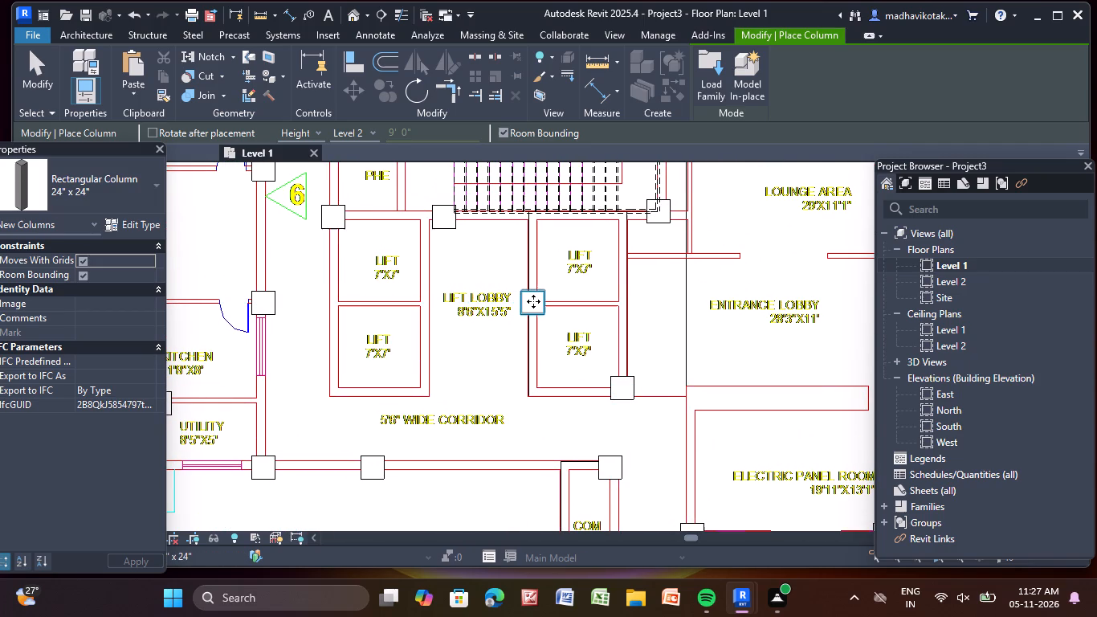
pyautogui.click(422, 304)
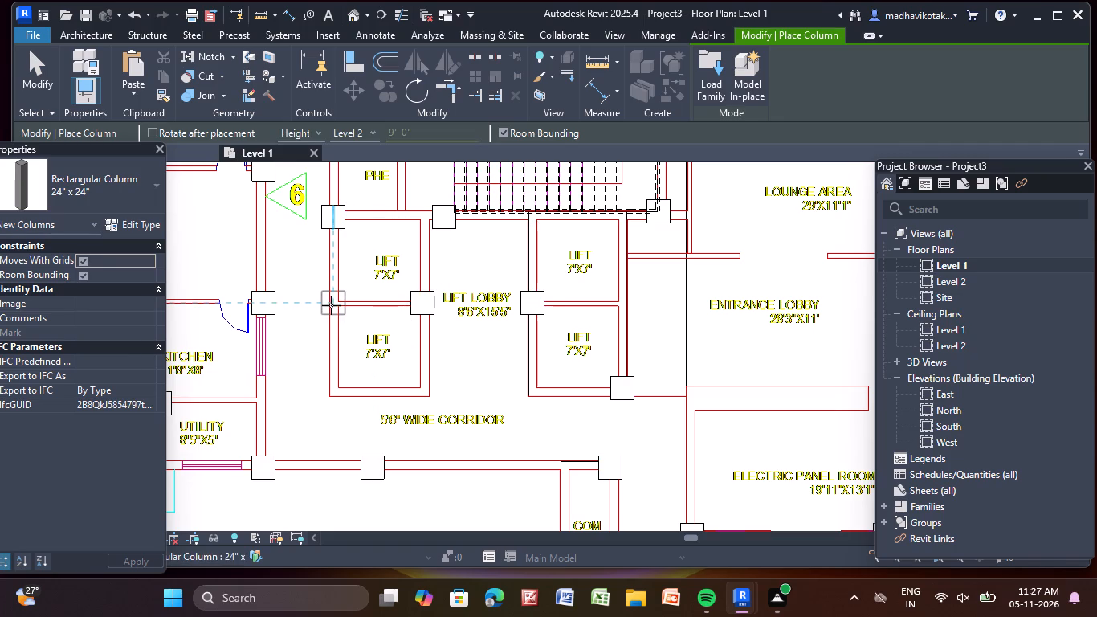
pyautogui.click(331, 304)
# Place 24" x 24" columns at the 7'x7' lifts' remaining corners along the 5'6" wide corridor and at the Lift Lobby's second staircase-side corner.
pyautogui.click(338, 394)
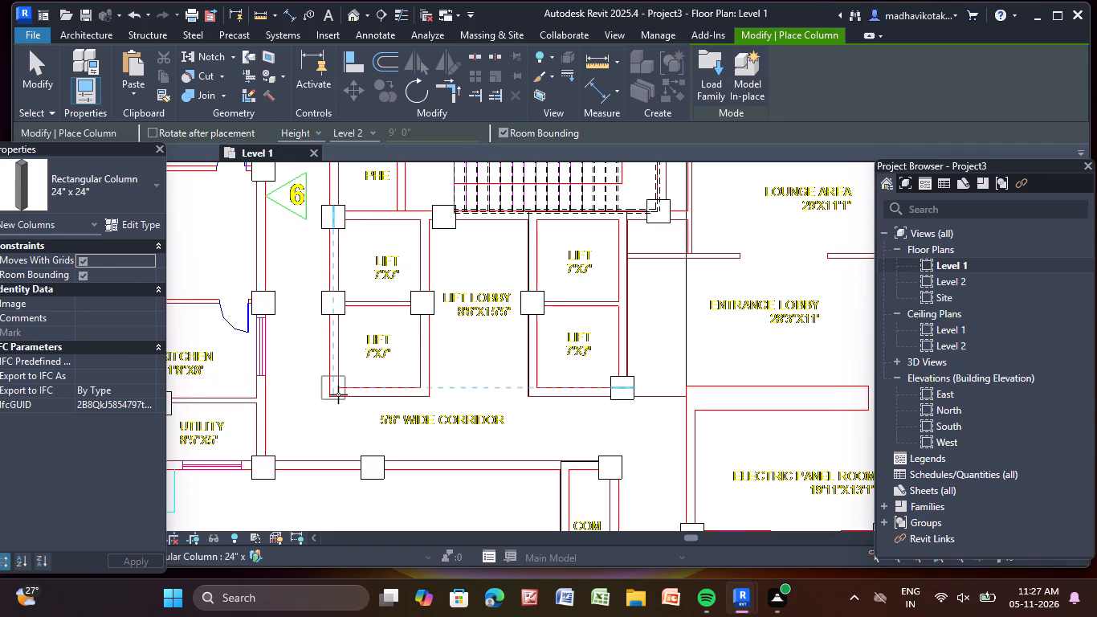
pyautogui.click(430, 384)
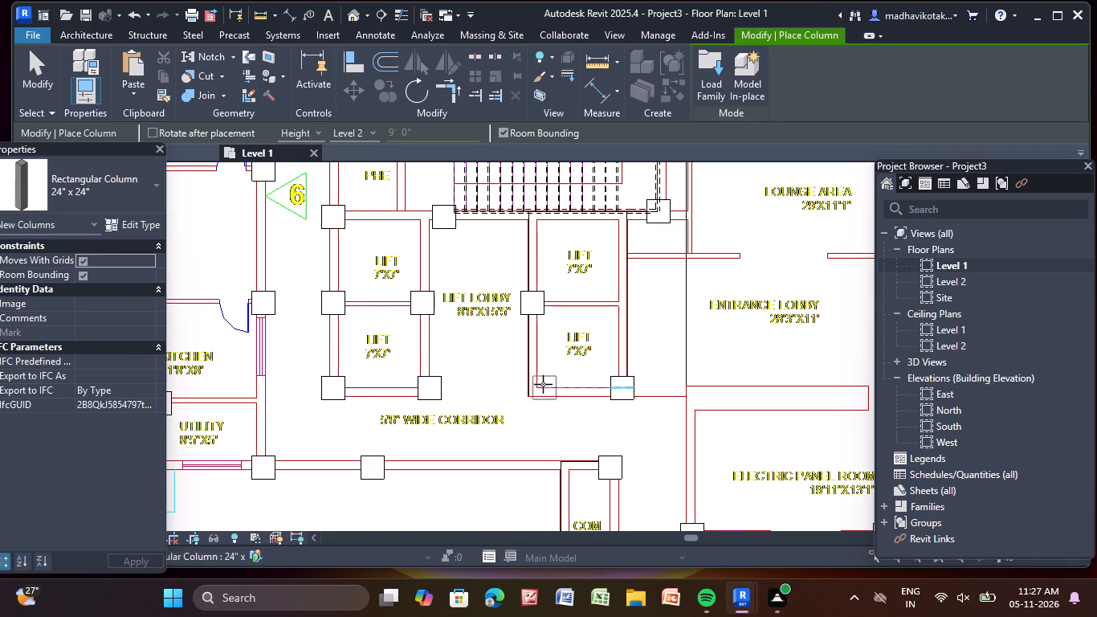
pyautogui.click(536, 388)
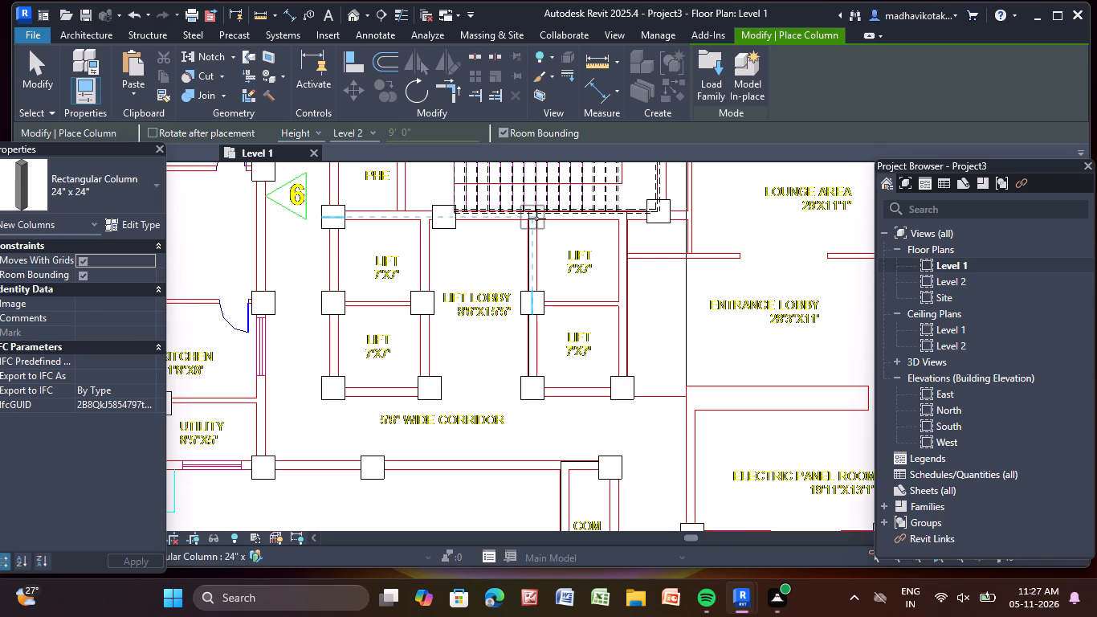
pyautogui.click(536, 219)
# Place 24" x 24" columns on the Fire Lift Lobby's corridor side, at its COM & ELEC corner, and at the staircase's outer corner beside the window.
pyautogui.scroll(-5, 536, 218)
pyautogui.moveTo(532, 239); pyautogui.dragTo(460, 404, button='middle')
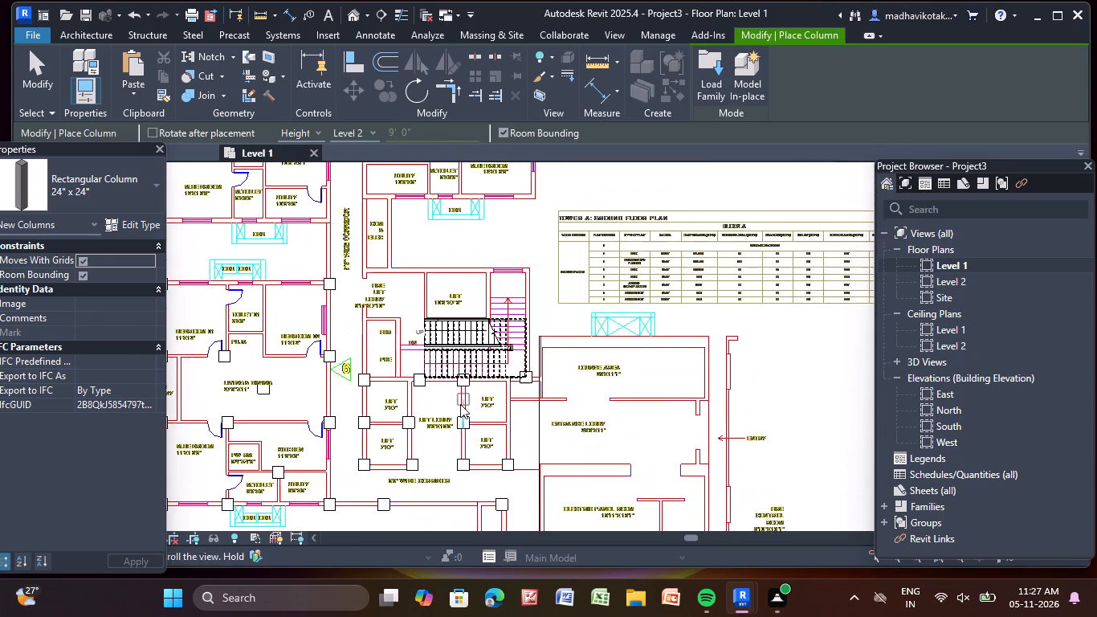
pyautogui.scroll(6, 420, 345)
pyautogui.moveTo(390, 322); pyautogui.dragTo(456, 323, button='middle')
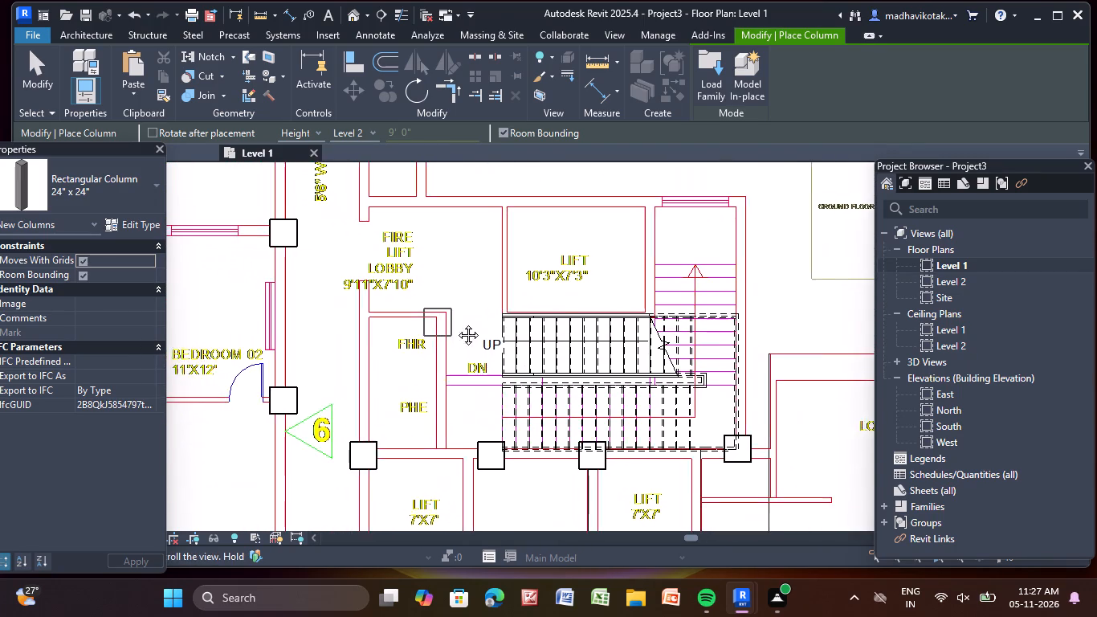
pyautogui.moveTo(456, 323); pyautogui.dragTo(525, 331, button='middle')
pyautogui.click(455, 290)
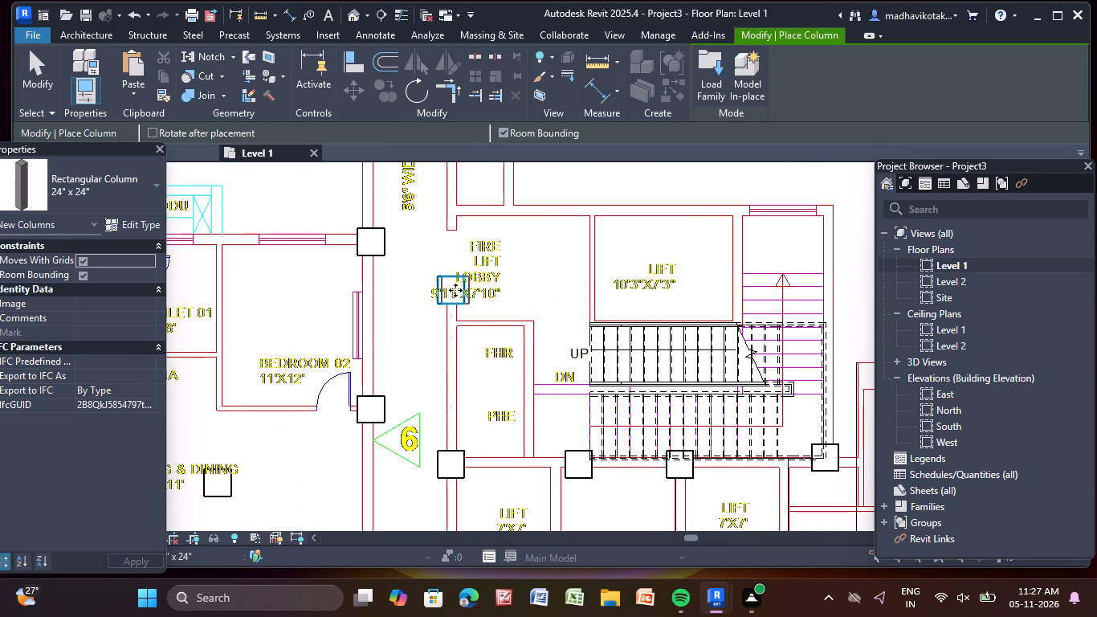
pyautogui.scroll(-3, 455, 290)
pyautogui.moveTo(455, 290); pyautogui.dragTo(391, 419, button='middle')
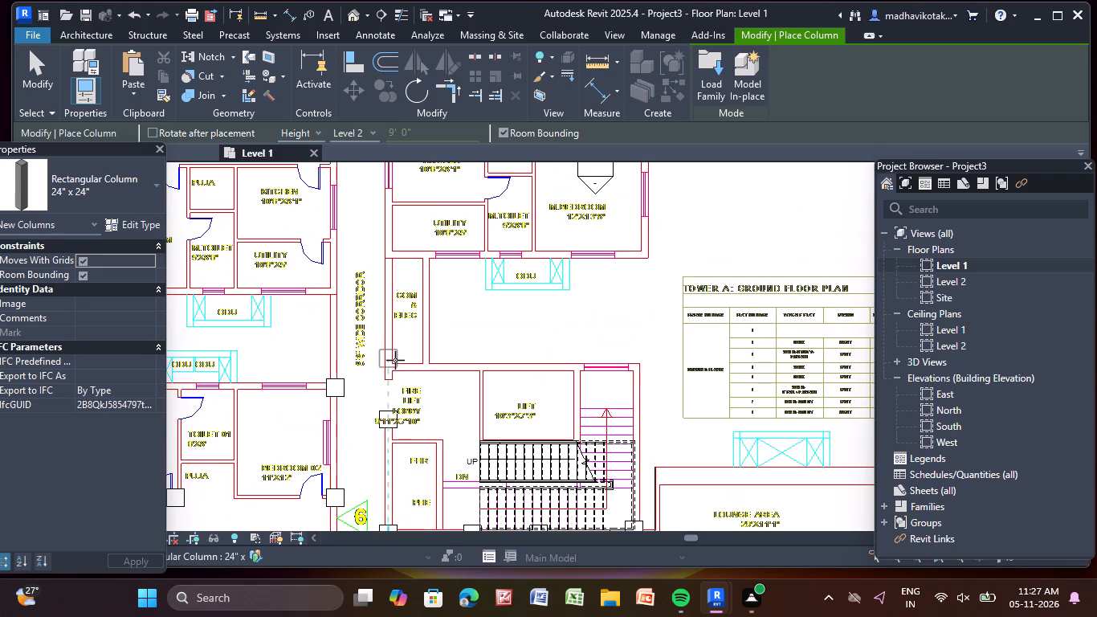
pyautogui.scroll(3, 395, 370)
pyautogui.click(389, 372)
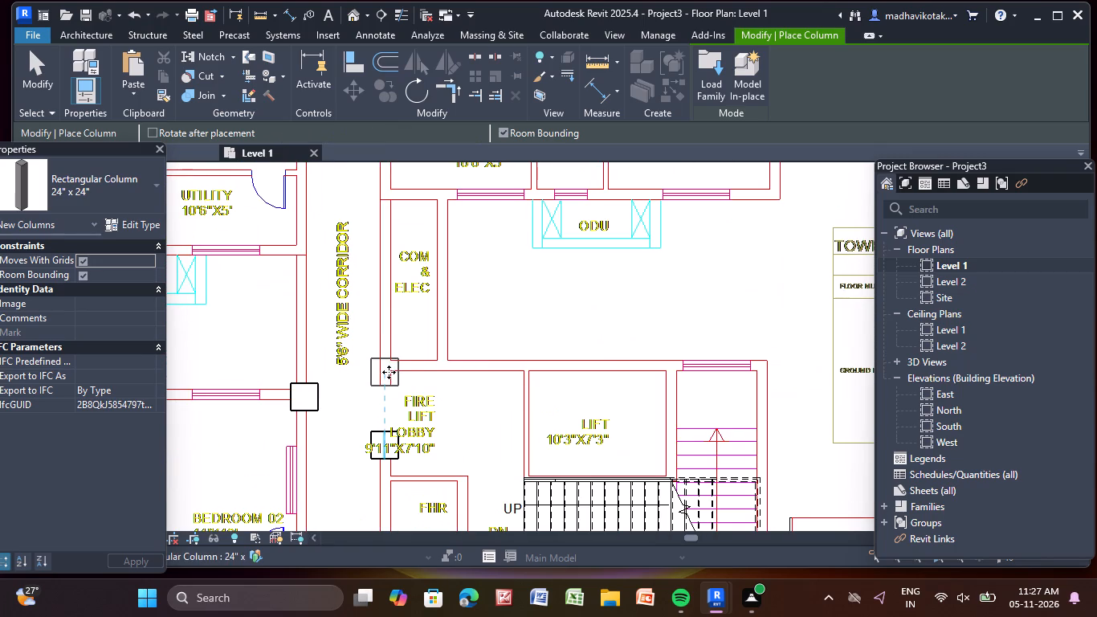
pyautogui.click(761, 364)
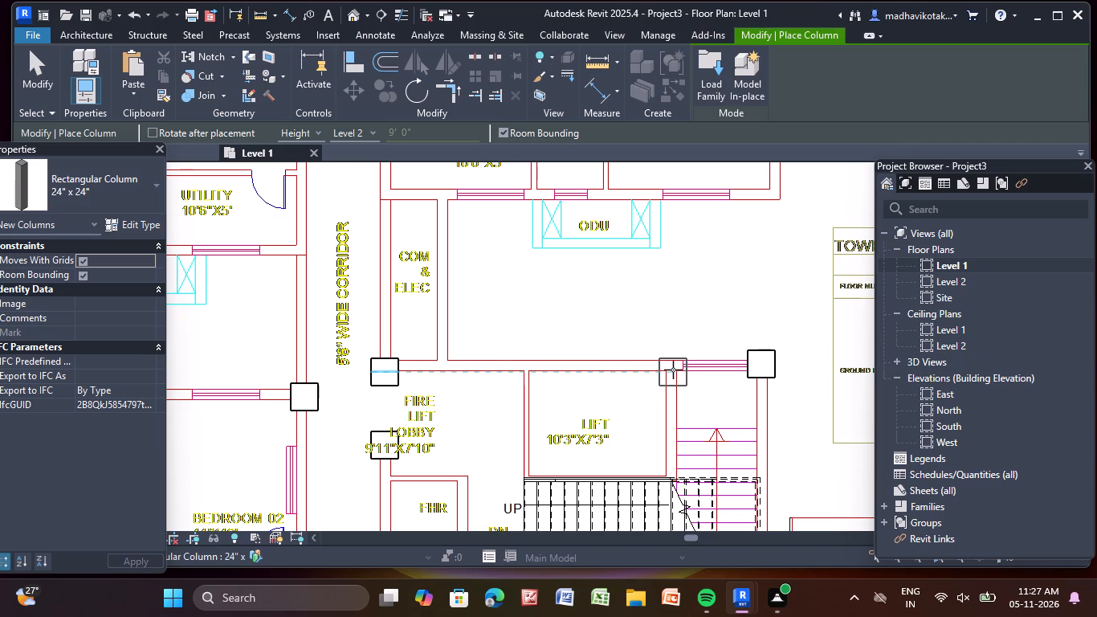
# Place a 24" x 24" column at the 10'3"x7'3" lift's Fire Lift Lobby-side corner, where the UP stair flight starts.
pyautogui.scroll(-3, 540, 310)
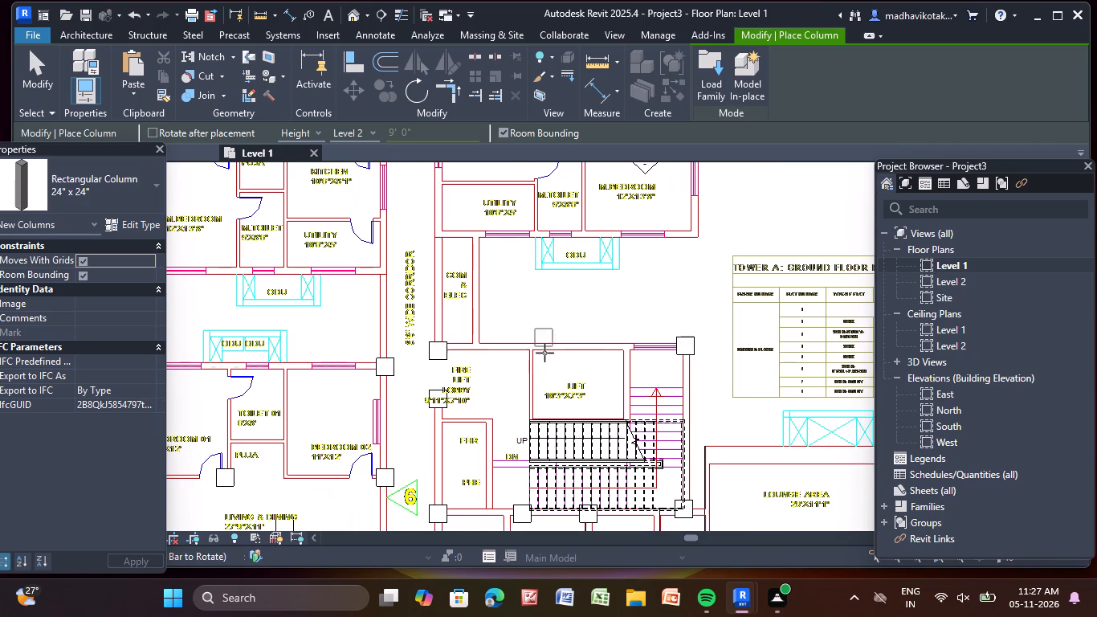
pyautogui.moveTo(530, 424); pyautogui.dragTo(508, 350, button='middle')
pyautogui.scroll(8, 508, 351)
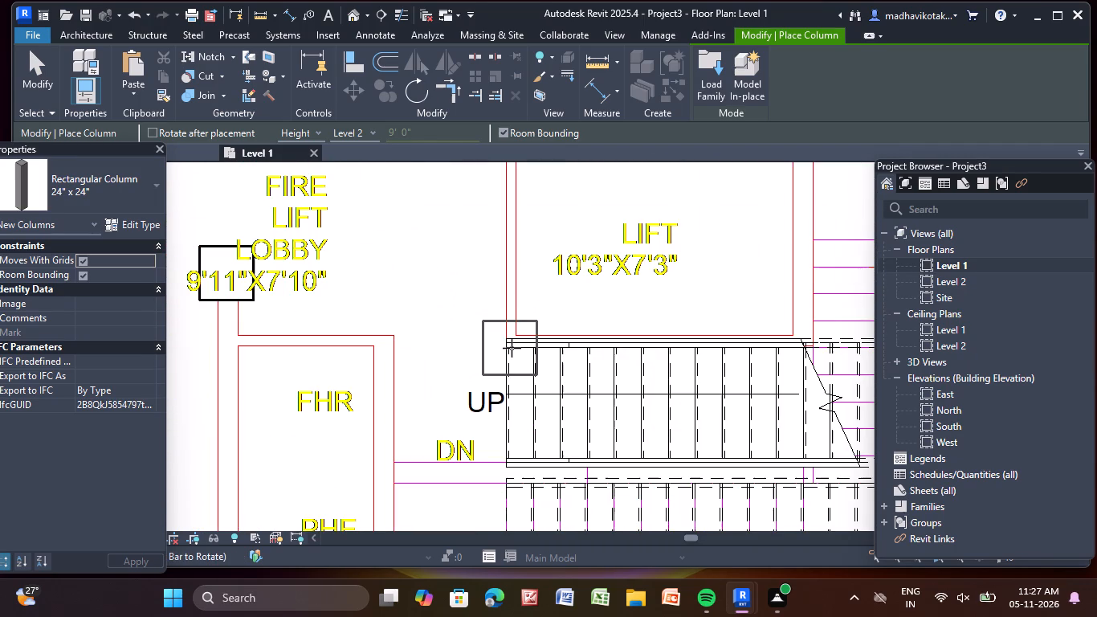
pyautogui.click(512, 346)
pyautogui.scroll(-4, 564, 352)
pyautogui.moveTo(564, 353); pyautogui.dragTo(461, 358, button='middle')
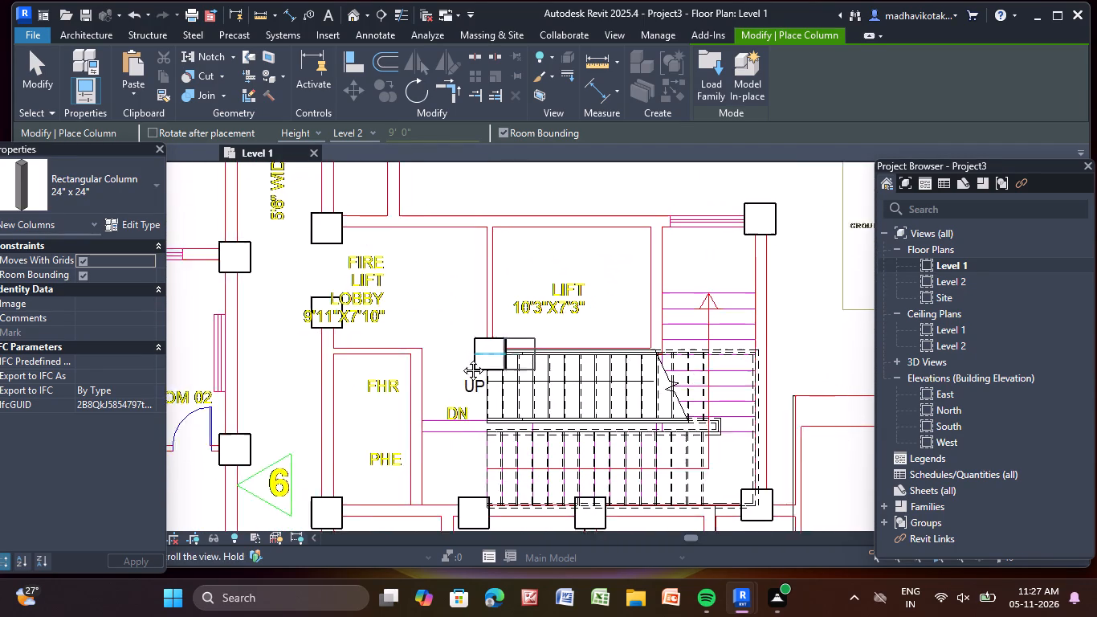
# Place a 24" x 24" column on the staircase's outer wall, in line with the column at the 10'3"x7'3" lift's corner.
pyautogui.moveTo(461, 358); pyautogui.dragTo(443, 358, button='middle')
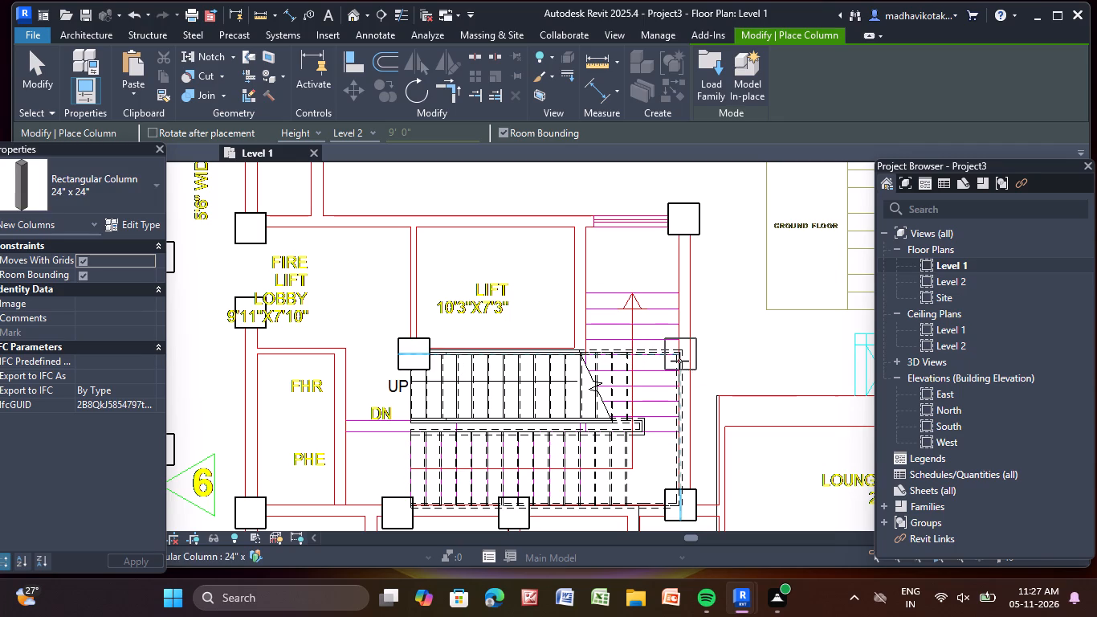
pyautogui.click(679, 361)
# Place a 24" x 24" column on unit 6's ODU-side outer wall, where Bedroom 01 meets Toilet 01.
pyautogui.scroll(-5, 561, 331)
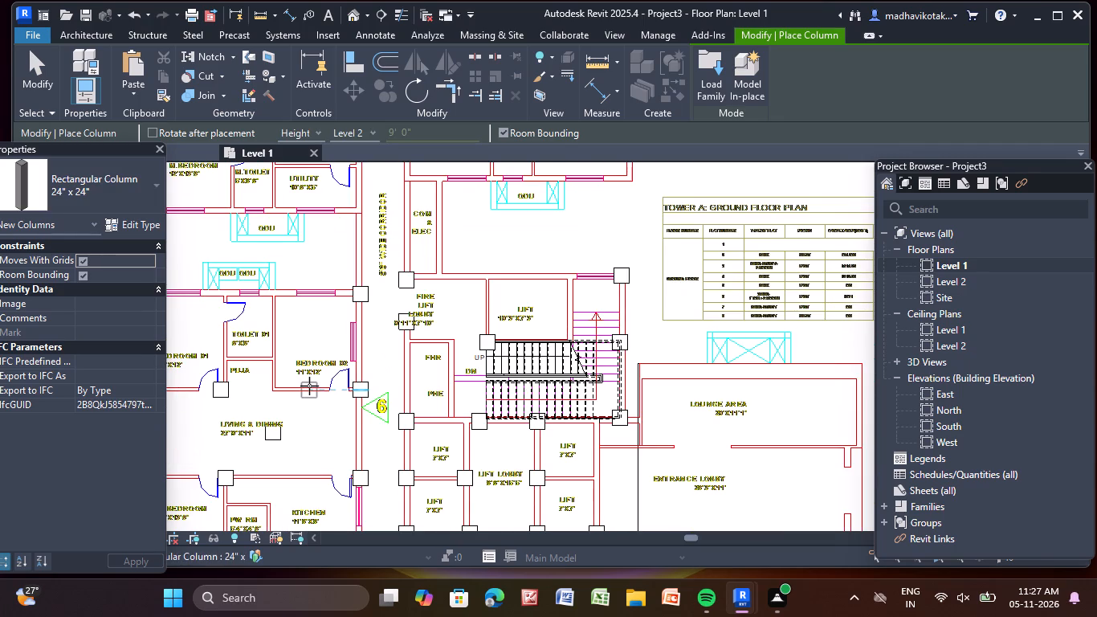
pyautogui.moveTo(552, 321); pyautogui.dragTo(608, 372, button='middle')
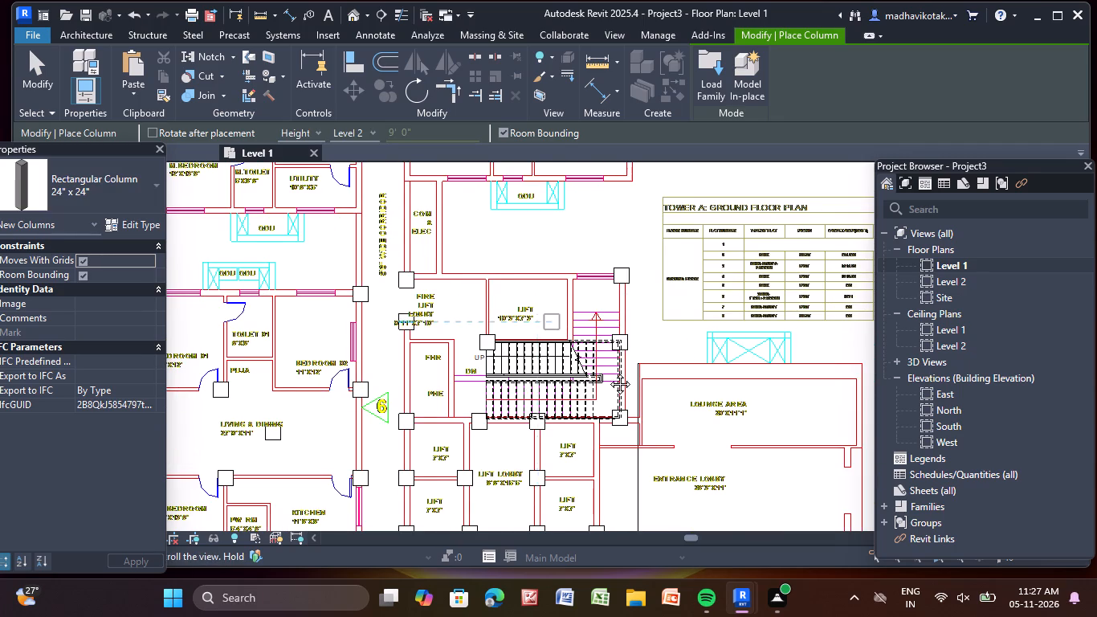
pyautogui.moveTo(608, 372); pyautogui.dragTo(732, 474, button='middle')
pyautogui.moveTo(398, 459); pyautogui.dragTo(424, 417, button='middle')
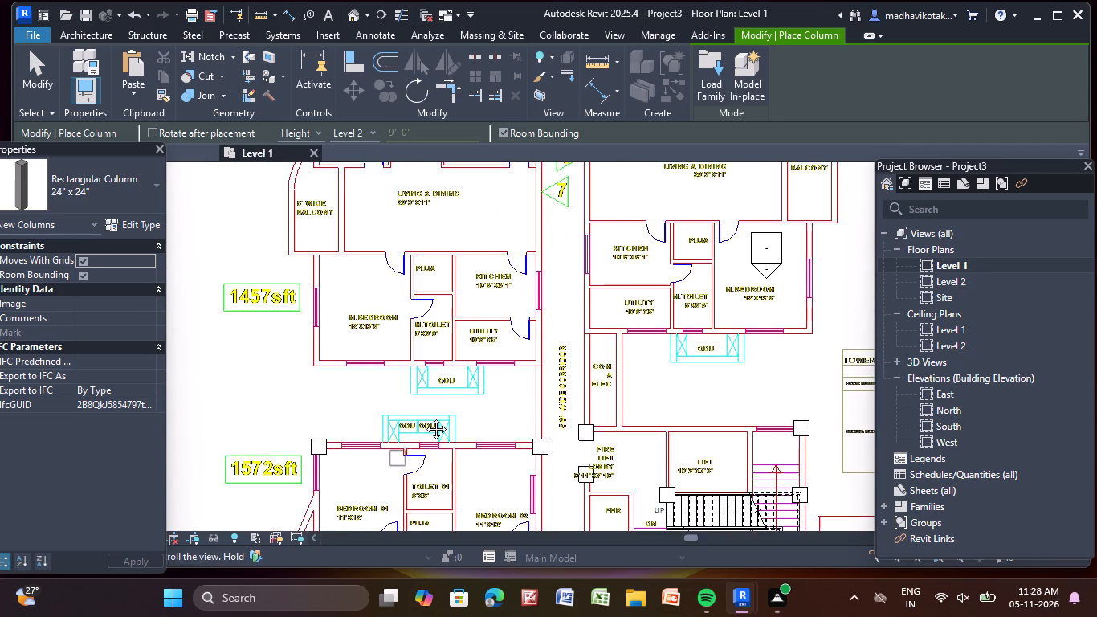
pyautogui.moveTo(424, 417); pyautogui.dragTo(428, 349, button='middle')
pyautogui.scroll(4, 434, 361)
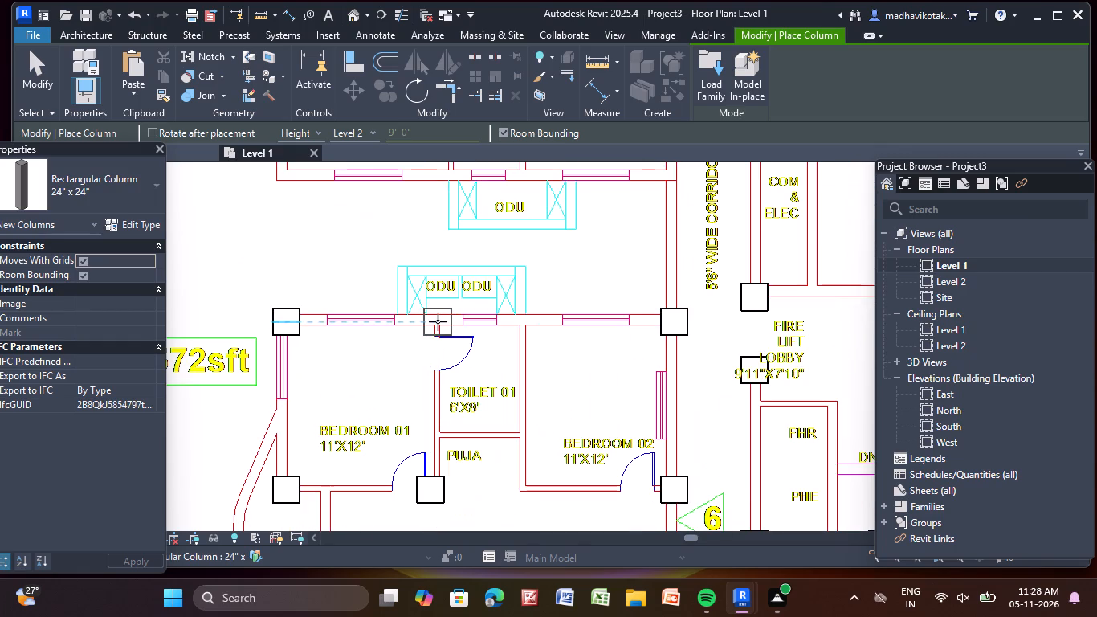
pyautogui.click(438, 321)
# Place 24" x 24" columns along unit 7's ODU-side outer wall at the Utility's corridor corner, M.Bedroom–M.Toilet junction and M.Bedroom's outer corner.
pyautogui.scroll(-2, 532, 438)
pyautogui.moveTo(534, 436); pyautogui.dragTo(475, 263, button='middle')
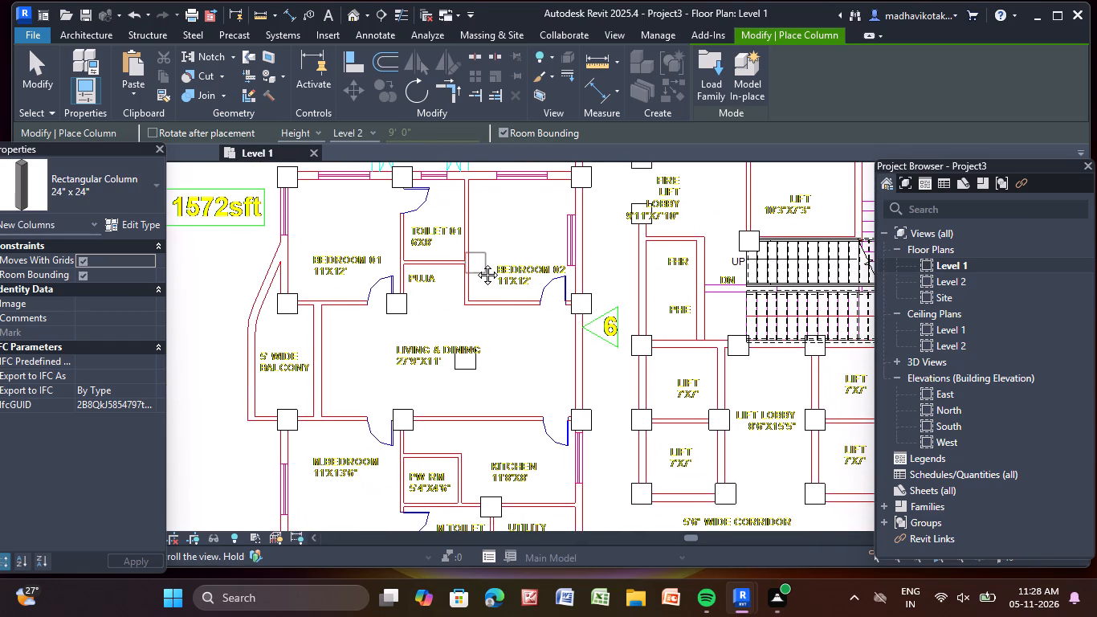
pyautogui.moveTo(475, 263); pyautogui.dragTo(360, 304, button='middle')
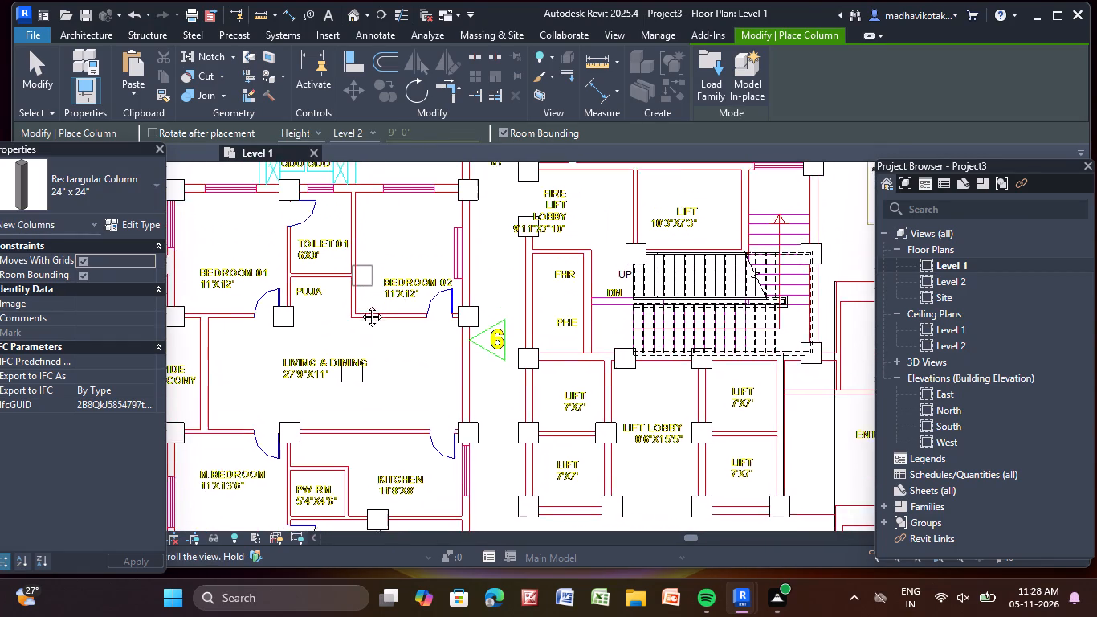
pyautogui.moveTo(360, 304); pyautogui.dragTo(425, 497, button='middle')
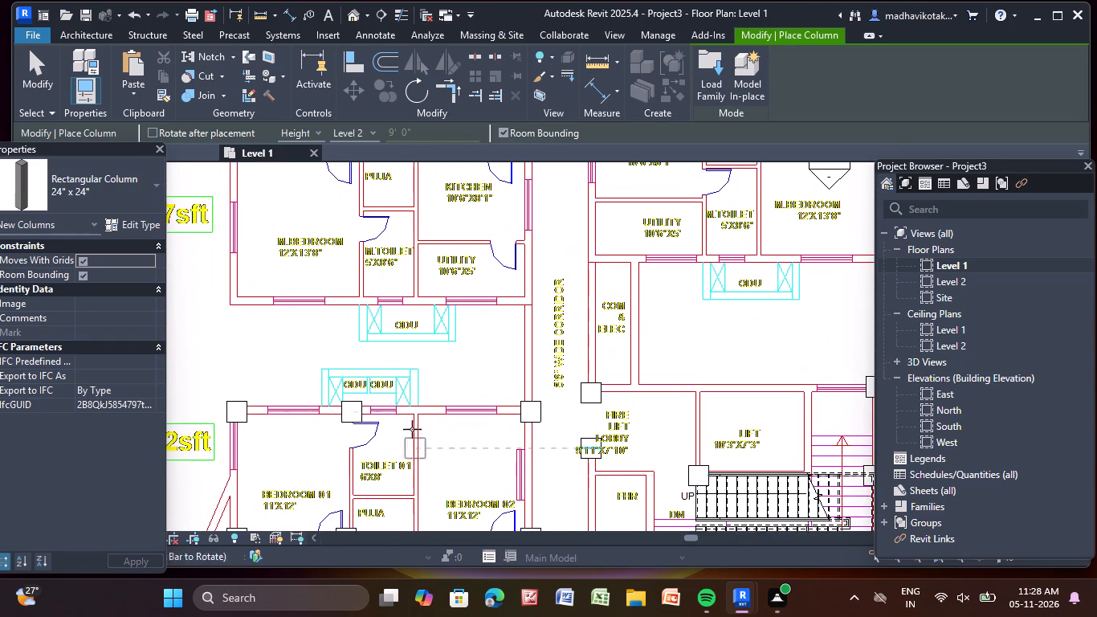
pyautogui.moveTo(417, 388); pyautogui.dragTo(430, 443, button='middle')
pyautogui.scroll(3, 506, 398)
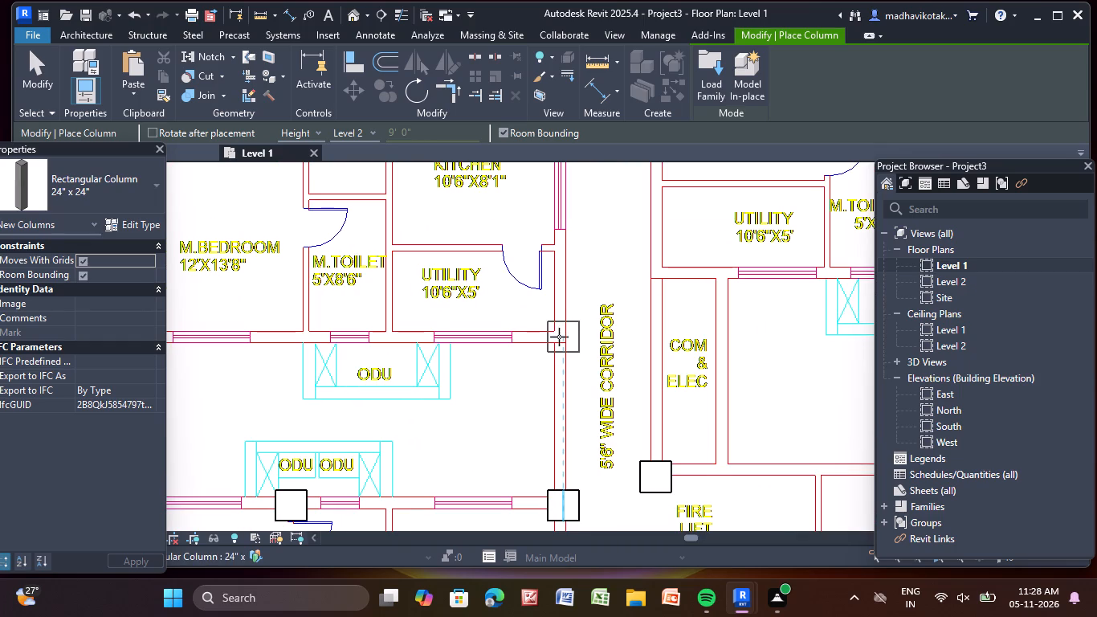
pyautogui.click(557, 333)
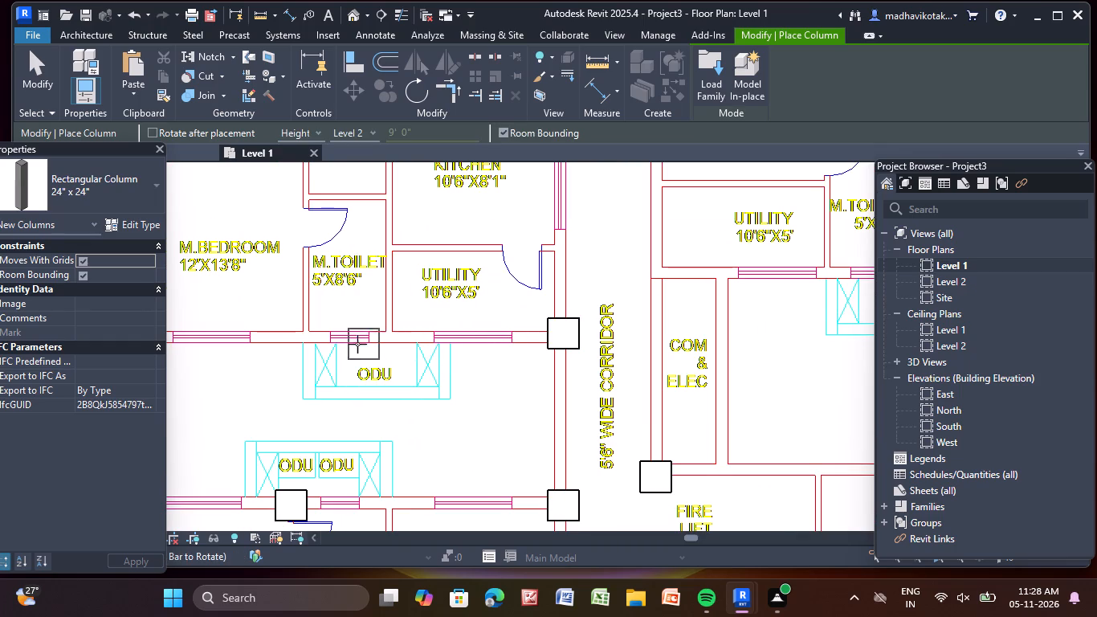
pyautogui.click(291, 340)
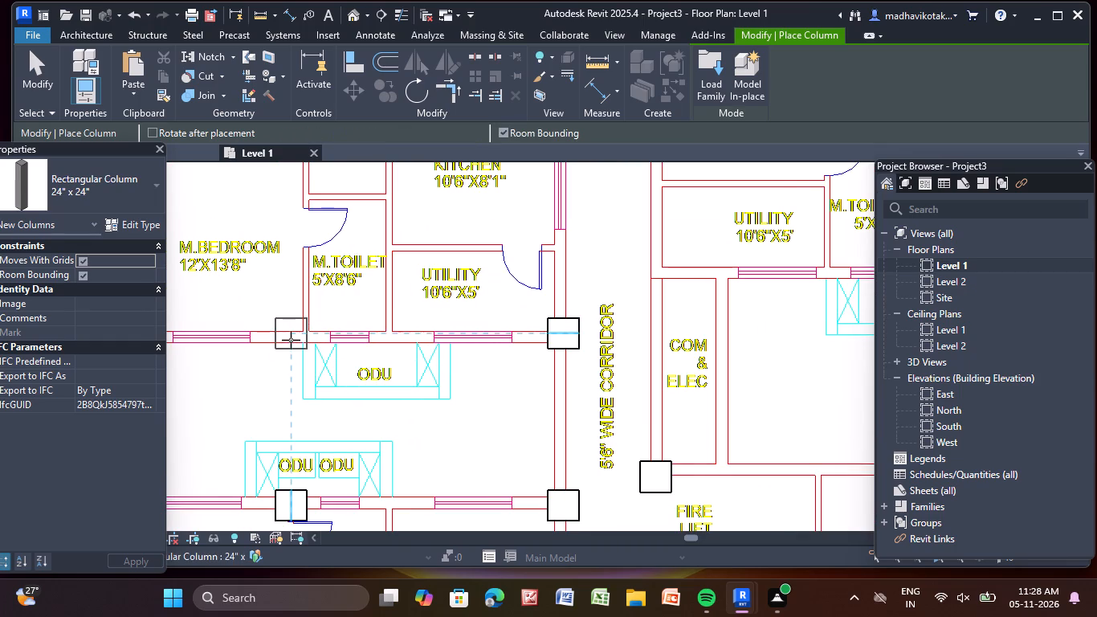
pyautogui.scroll(-4, 300, 353)
pyautogui.moveTo(305, 366); pyautogui.dragTo(472, 399, button='middle')
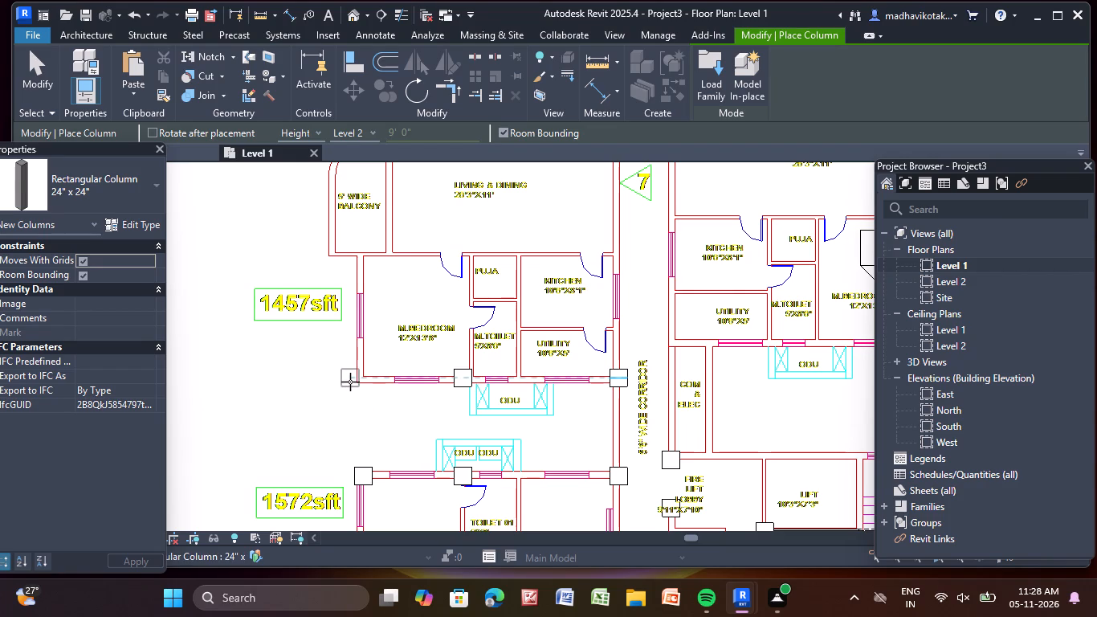
pyautogui.click(356, 381)
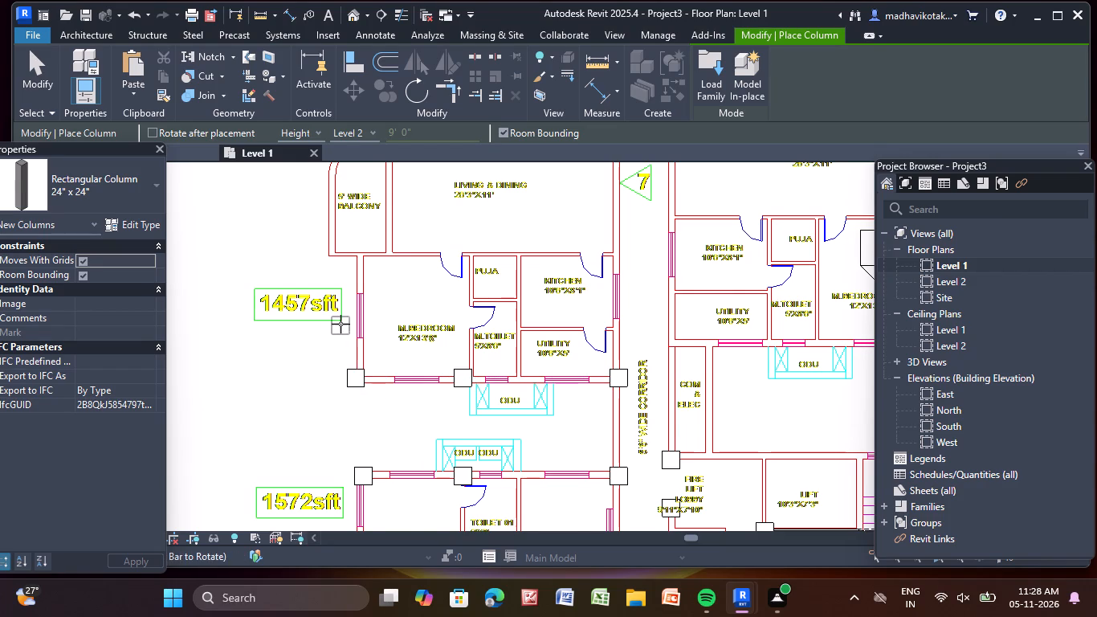
# Place six 24" x 24" columns along unit 7's two Living & Dining wall lines, at the balcony side, room junctions and corridor wall.
pyautogui.moveTo(342, 325); pyautogui.dragTo(300, 453, button='middle')
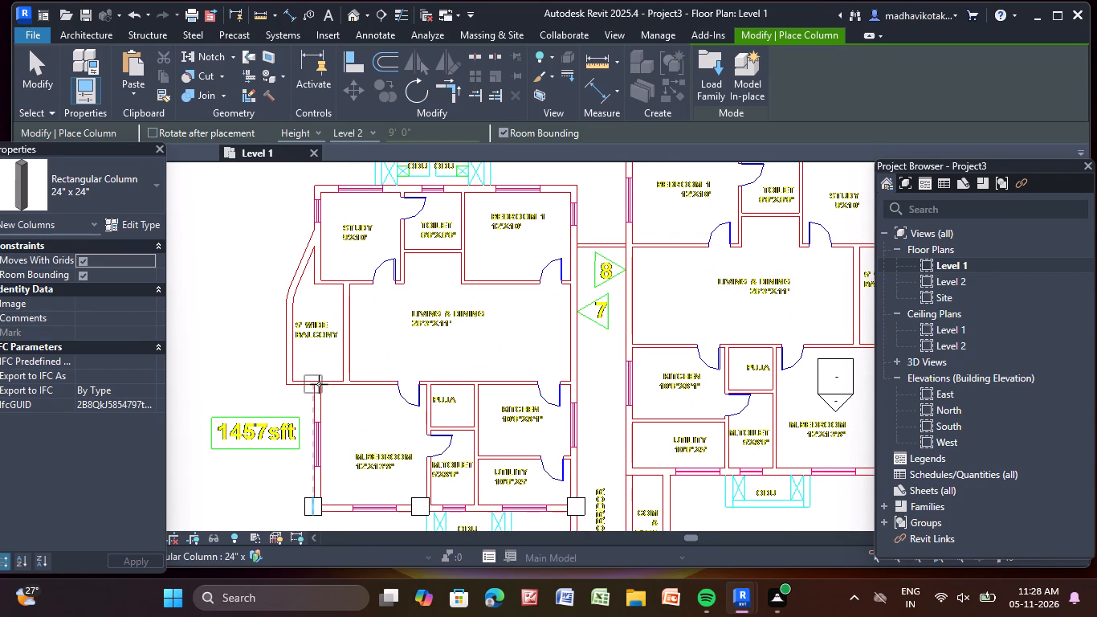
pyautogui.click(319, 384)
pyautogui.click(569, 386)
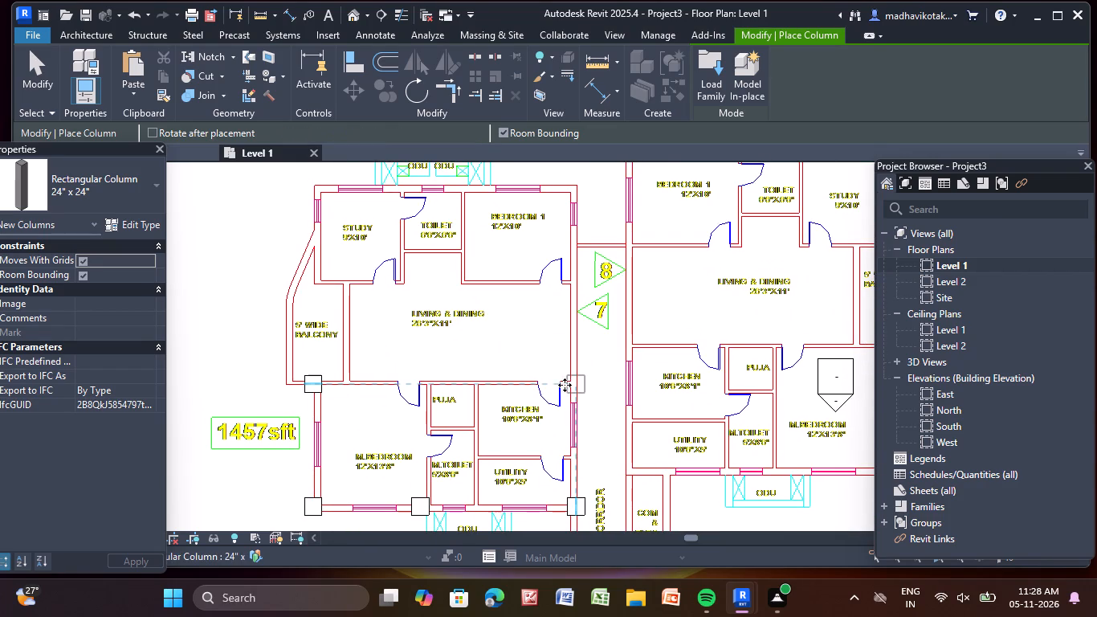
pyautogui.click(427, 386)
pyautogui.click(463, 280)
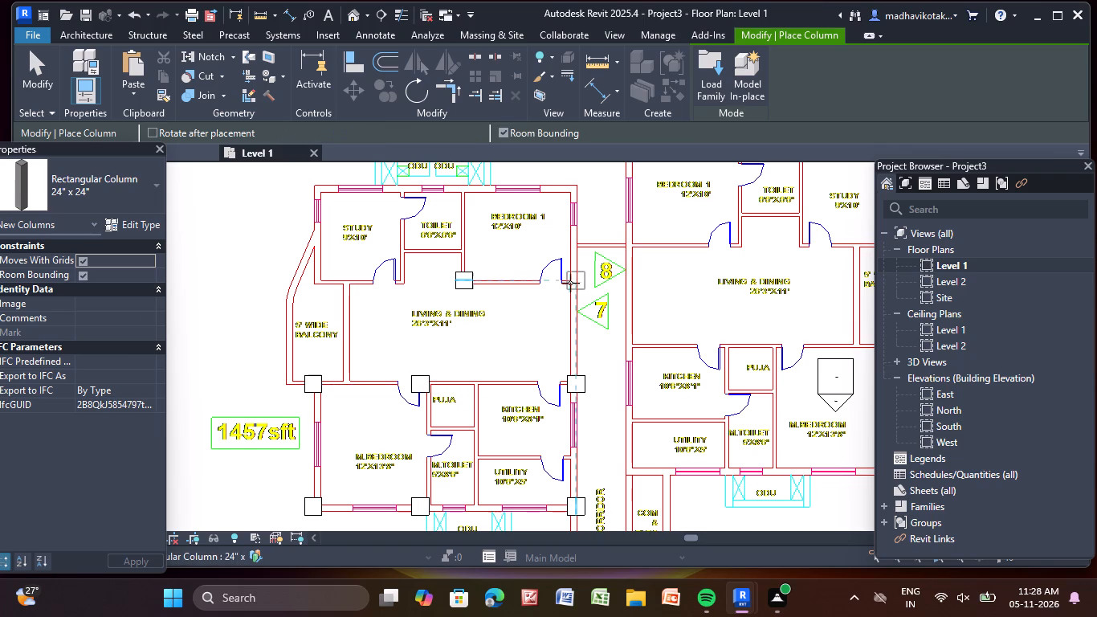
pyautogui.click(573, 281)
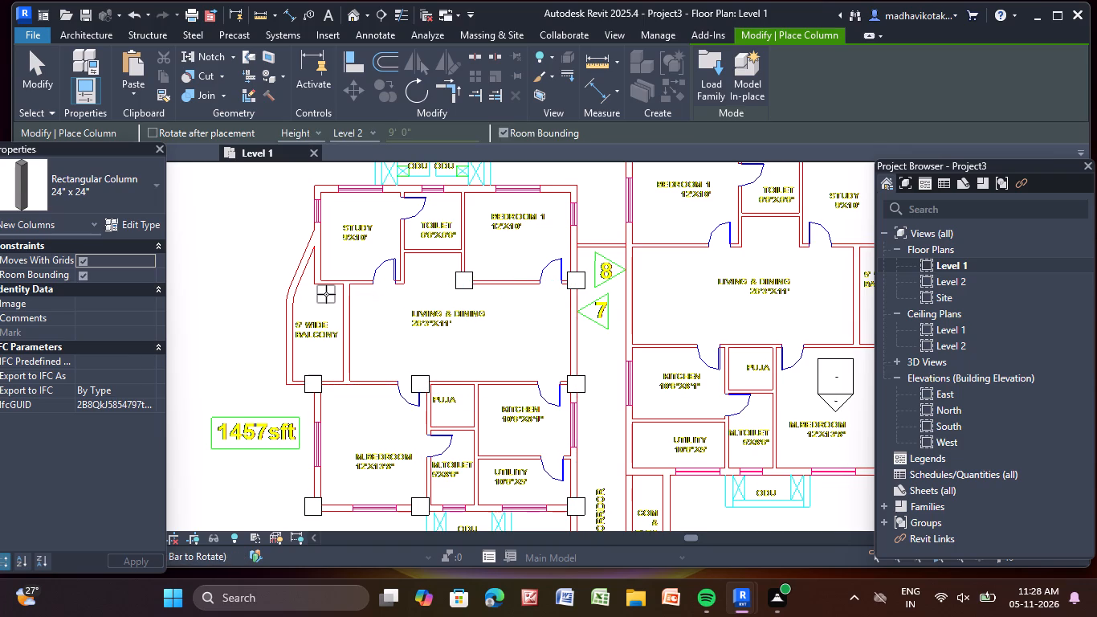
pyautogui.click(320, 282)
# Place 24" x 24" columns along unit 7's far outer wall at the Study corner, the Toilet–Bedroom 1 wall and Bedroom 1's corridor-side corner.
pyautogui.moveTo(334, 271); pyautogui.dragTo(327, 366, button='middle')
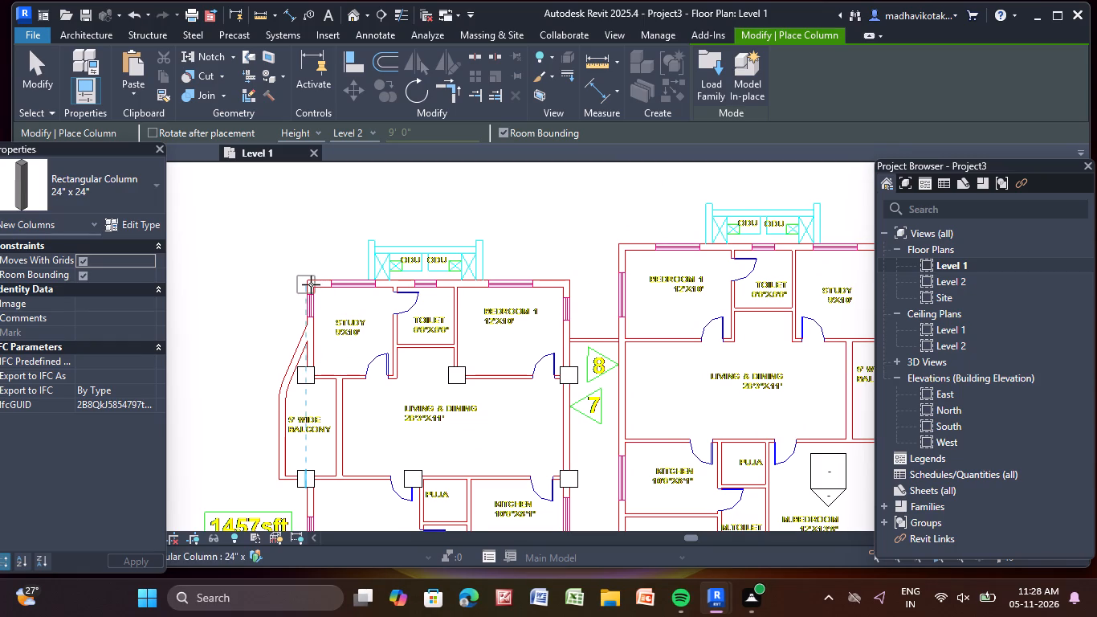
pyautogui.moveTo(311, 284); pyautogui.dragTo(336, 299, button='middle')
pyautogui.scroll(3, 336, 299)
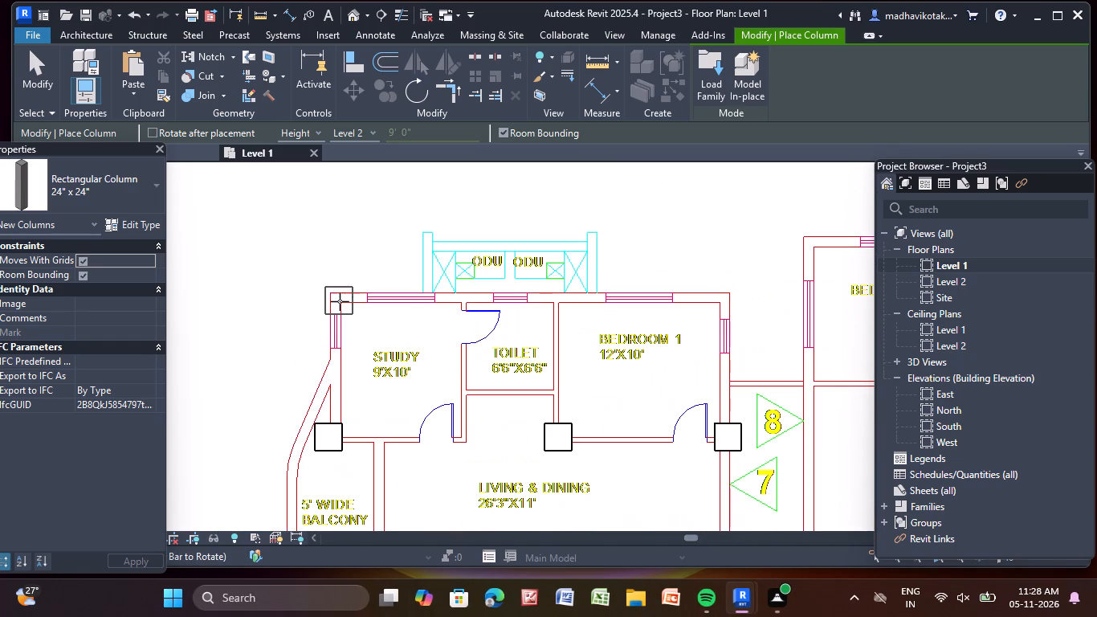
pyautogui.click(340, 301)
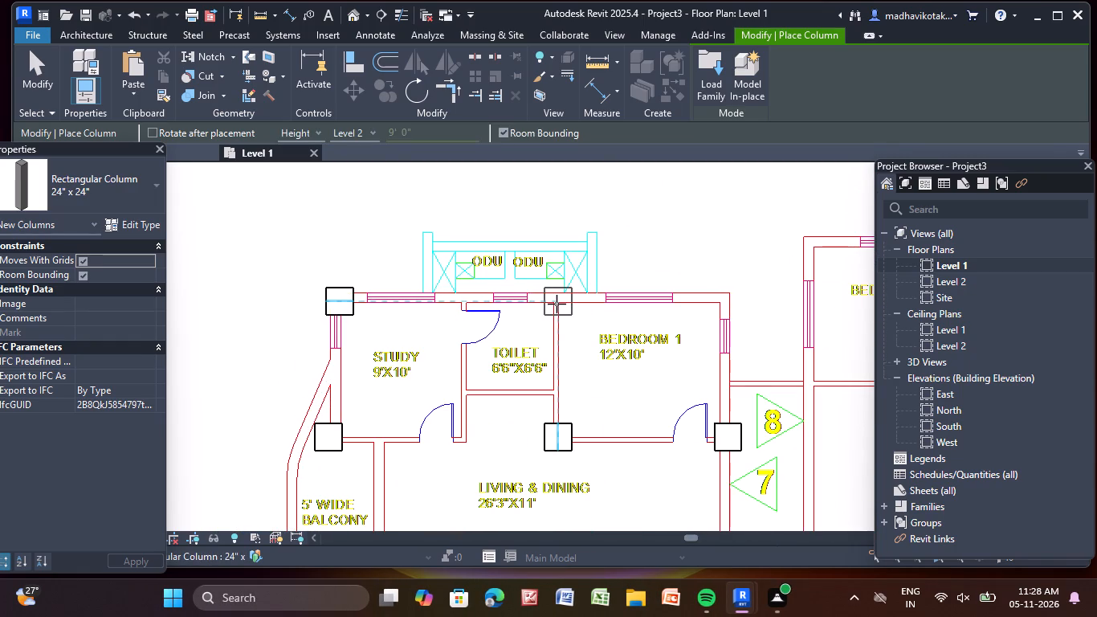
pyautogui.click(557, 304)
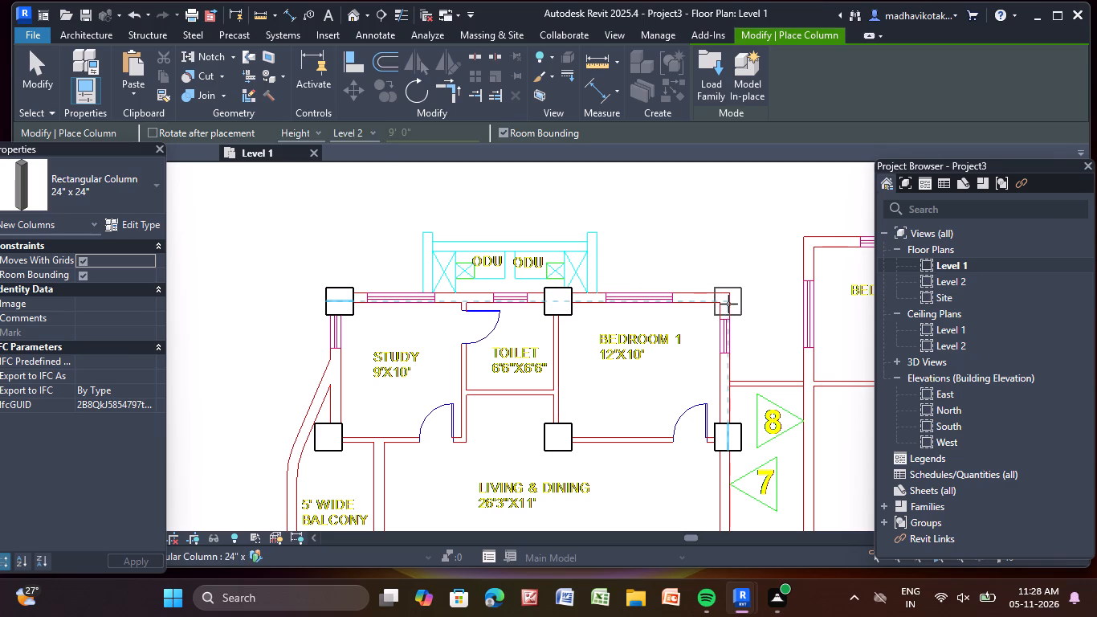
pyautogui.click(728, 304)
# Place 24" x 24" columns on unit 8's far outer wall at Bedroom 1's corner and the Bedroom 1–Toilet wall.
pyautogui.scroll(-4, 708, 385)
pyautogui.moveTo(703, 388); pyautogui.dragTo(537, 244, button='middle')
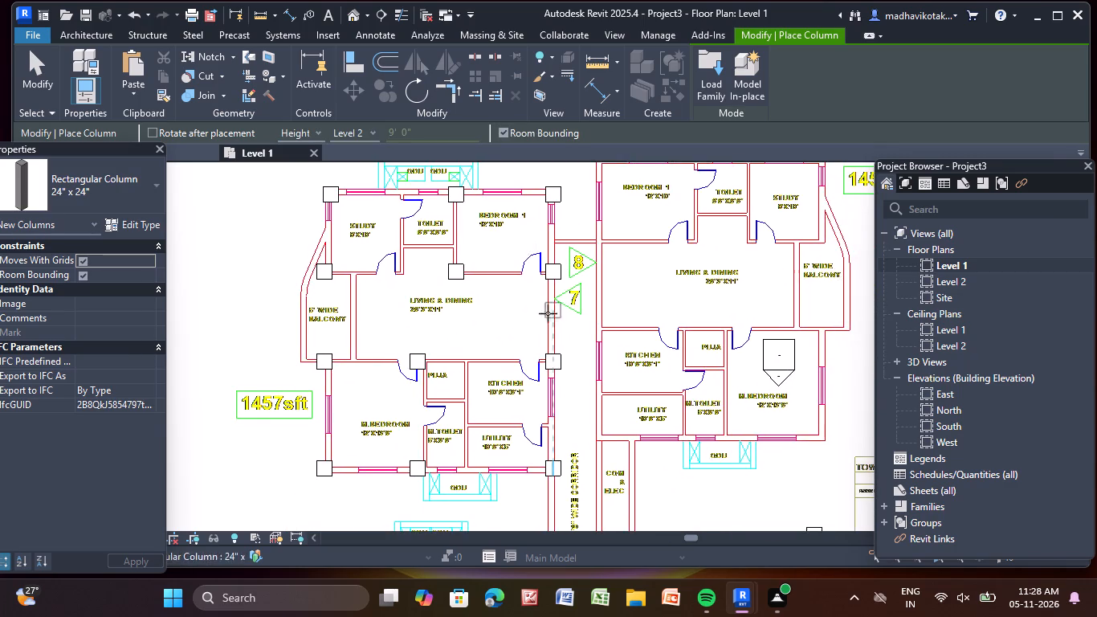
pyautogui.scroll(-2, 542, 329)
pyautogui.moveTo(541, 334); pyautogui.dragTo(445, 378, button='middle')
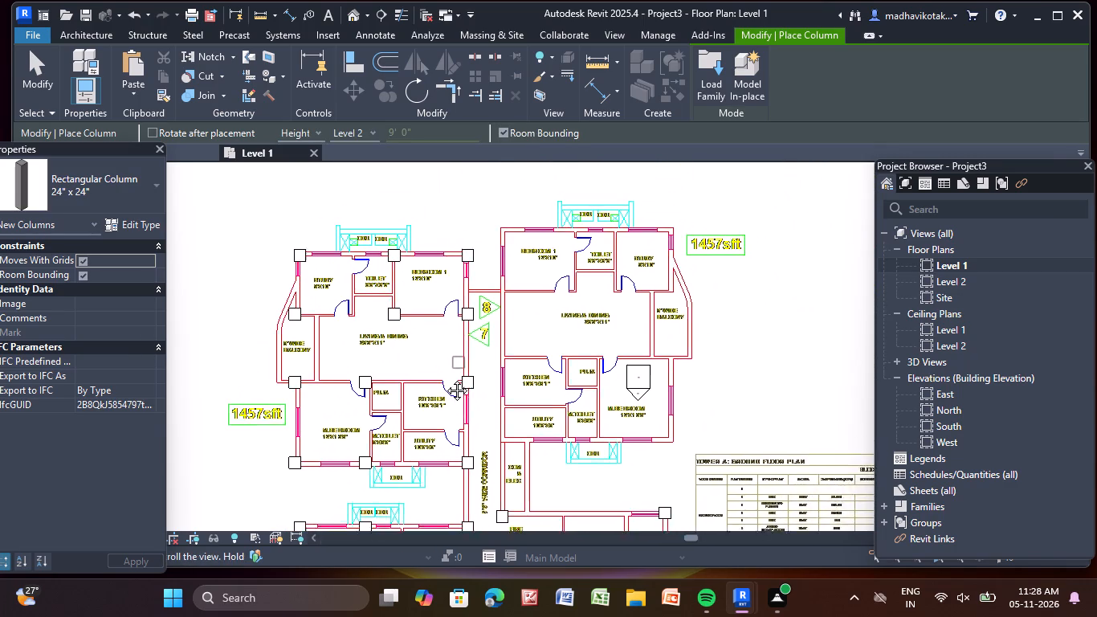
pyautogui.moveTo(445, 378); pyautogui.dragTo(413, 428, button='middle')
pyautogui.scroll(8, 458, 297)
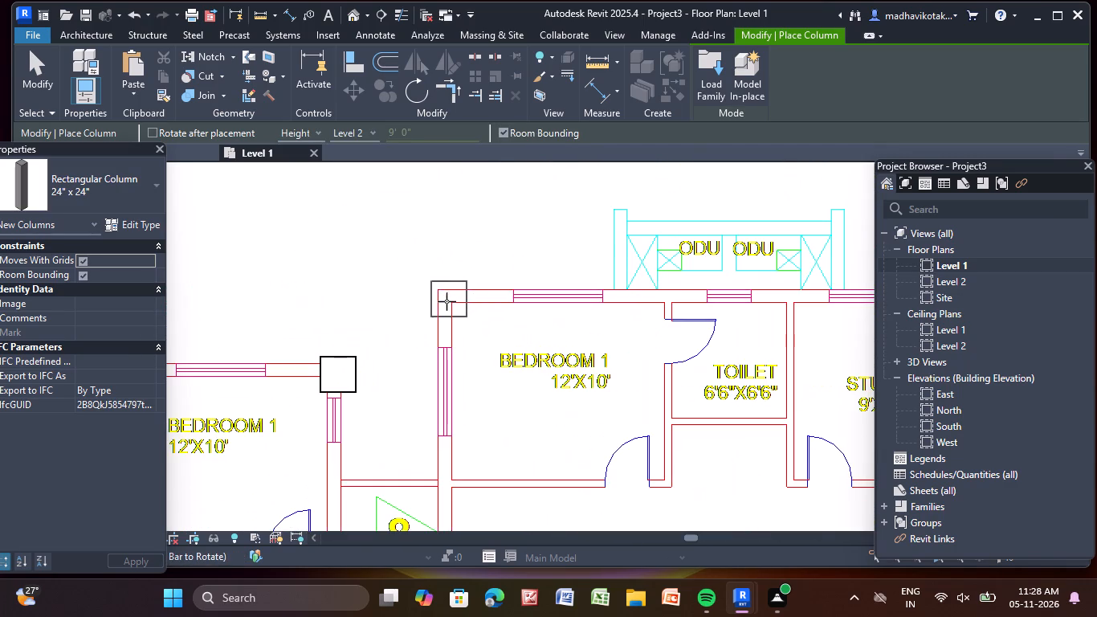
pyautogui.click(449, 300)
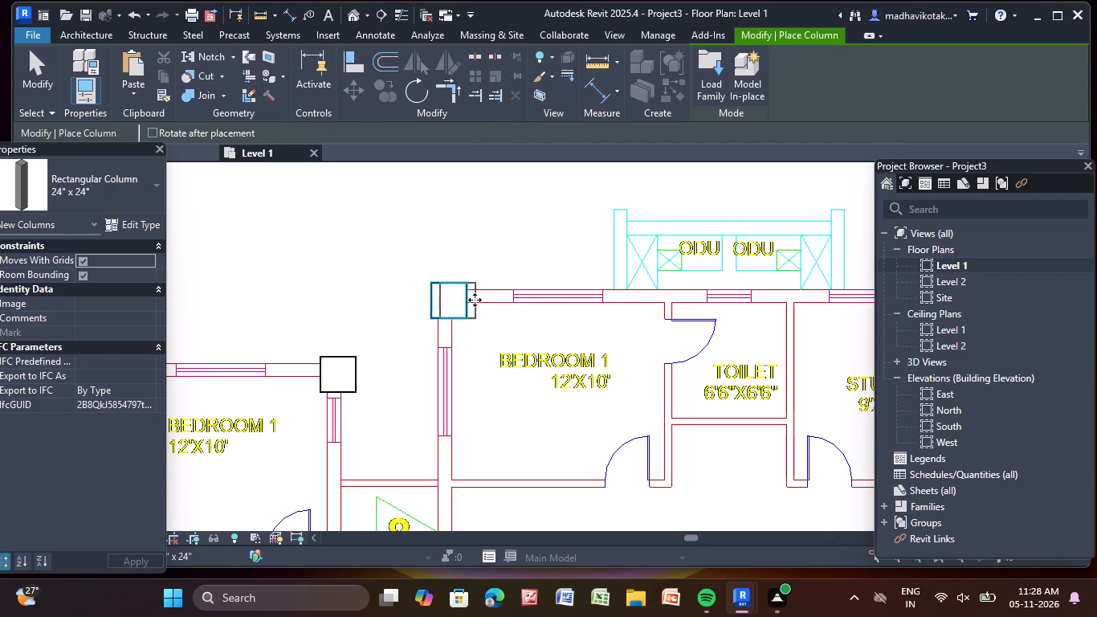
pyautogui.click(670, 298)
# Place 24" x 24" columns on unit 8's corridor-side wall where Living & Dining meets Bedroom 1 and the Kitchen.
pyautogui.scroll(-3, 679, 342)
pyautogui.moveTo(670, 355); pyautogui.dragTo(515, 308, button='middle')
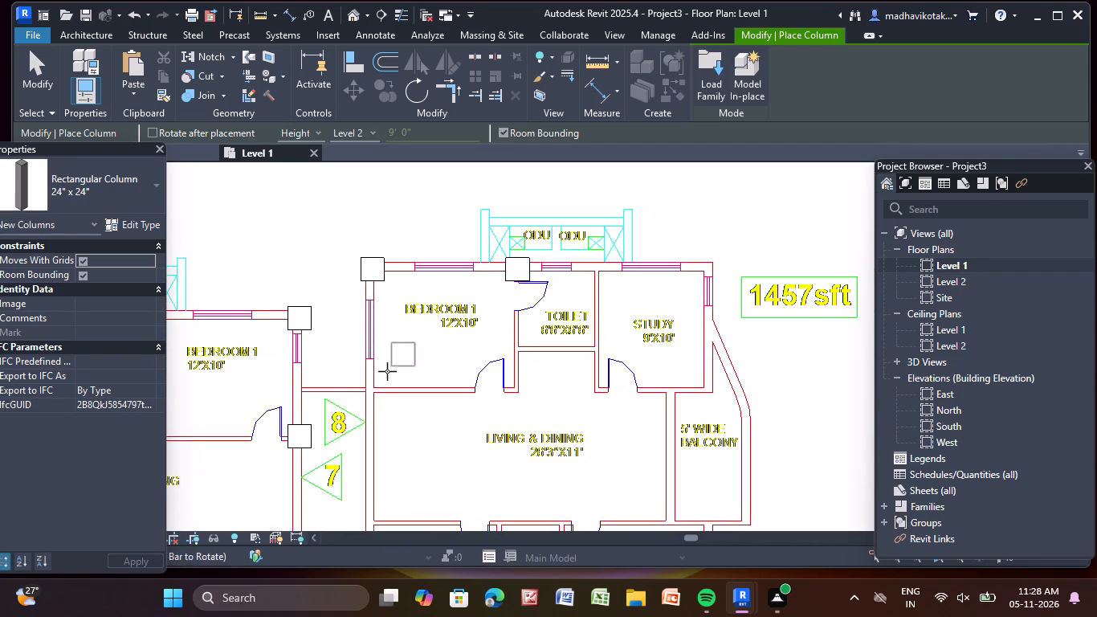
pyautogui.click(369, 392)
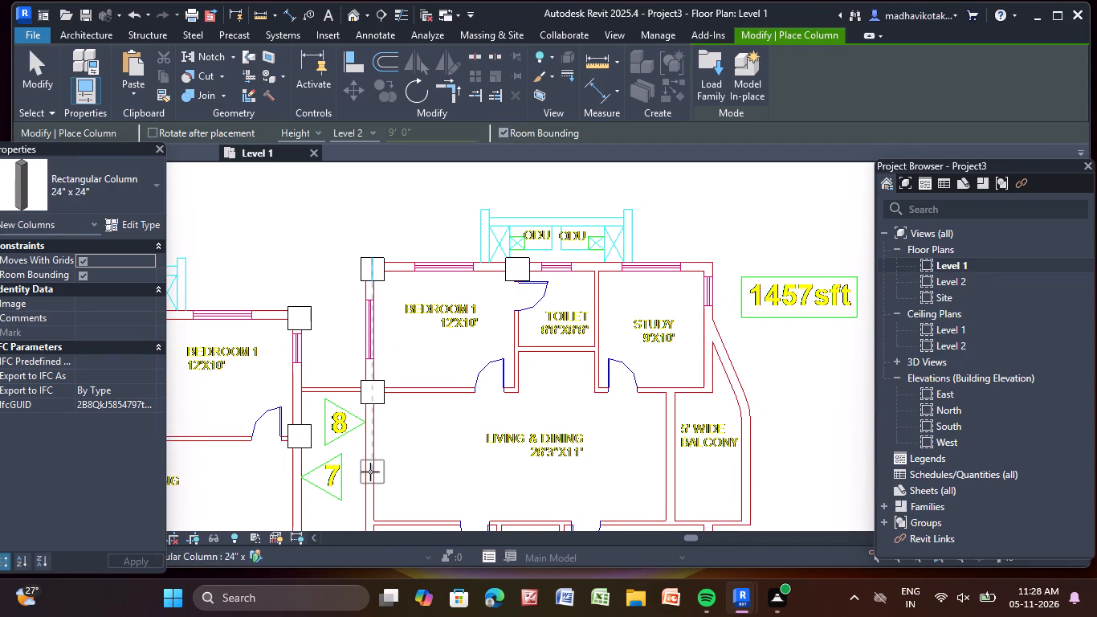
pyautogui.moveTo(370, 472); pyautogui.dragTo(406, 311, button='middle')
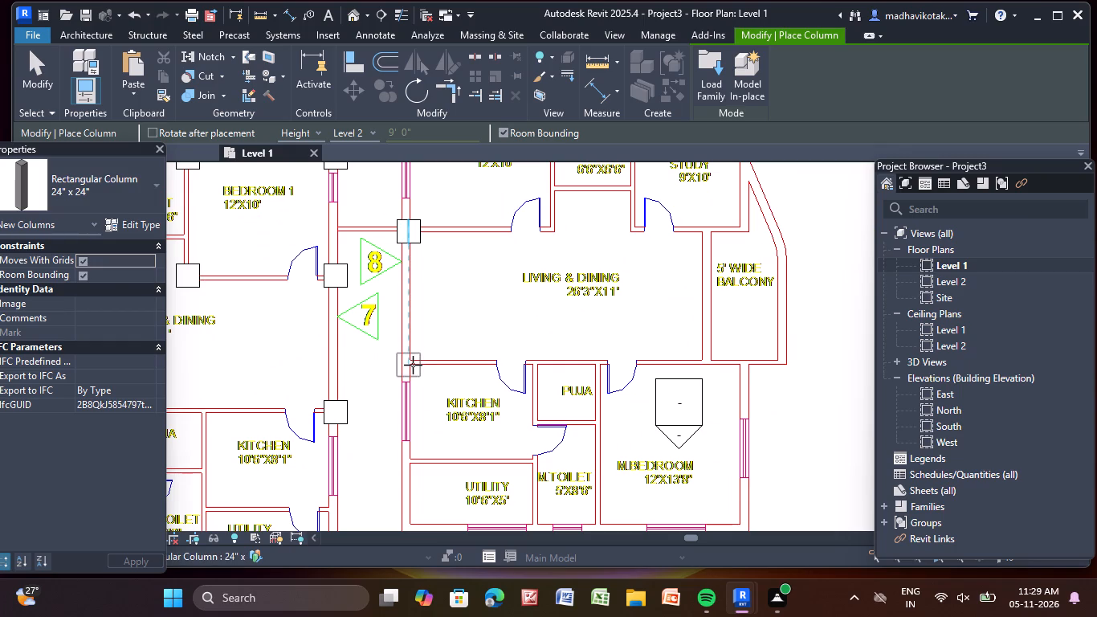
pyautogui.click(413, 365)
# Place 24" x 24" columns along unit 8's ODU-side wall at the COM & ELEC corridor corner, M.Toilet–M.Bedroom wall and M.Bedroom's outer corner.
pyautogui.moveTo(408, 395); pyautogui.dragTo(383, 204, button='middle')
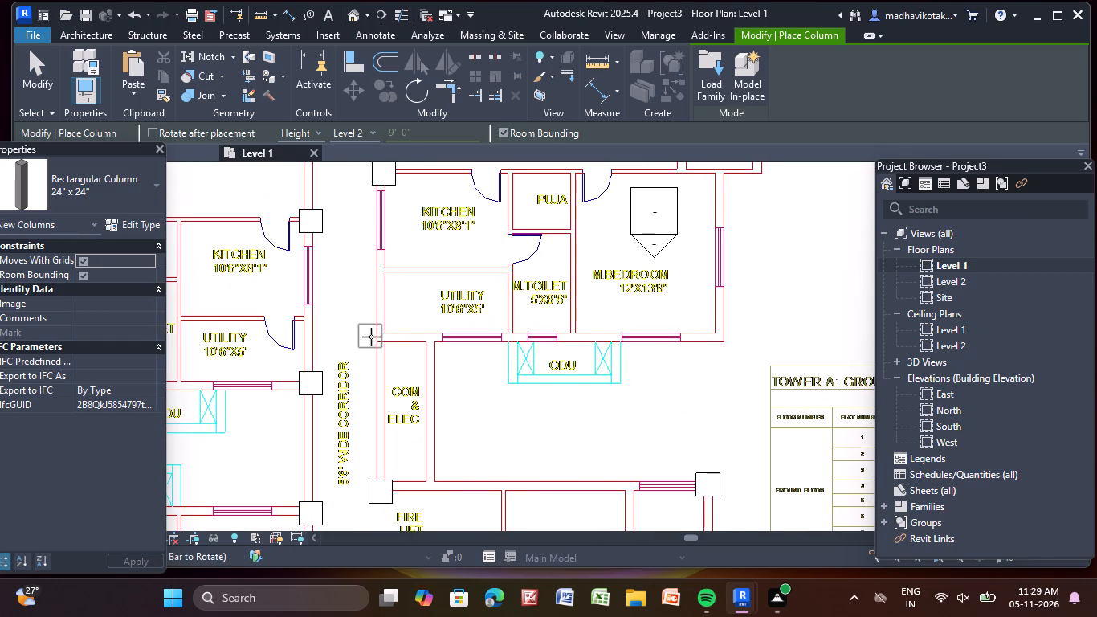
pyautogui.click(380, 341)
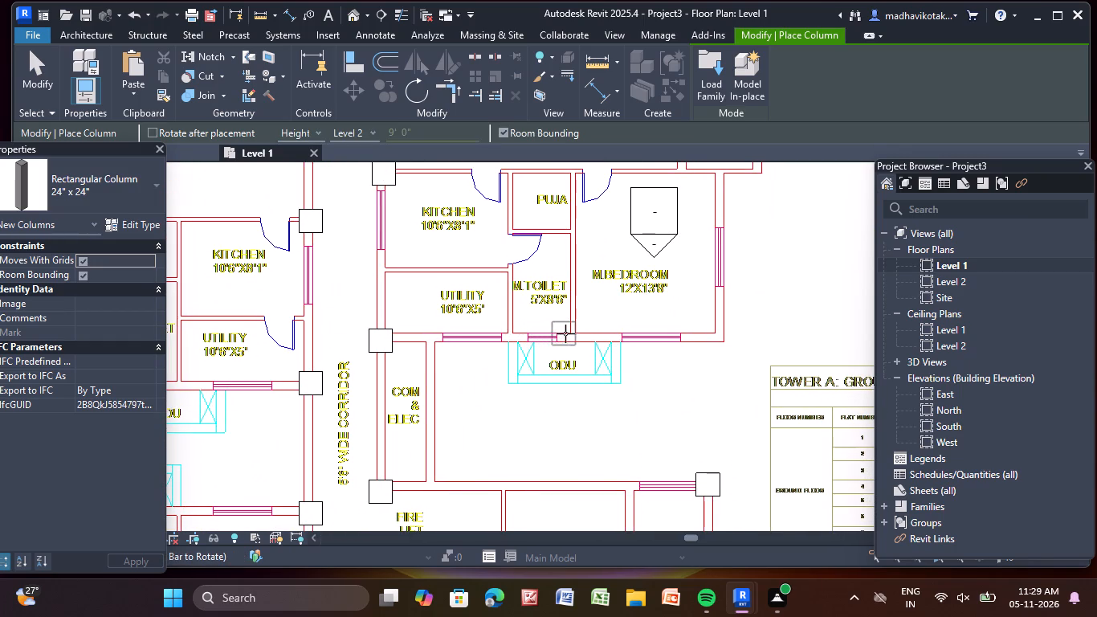
pyautogui.click(570, 333)
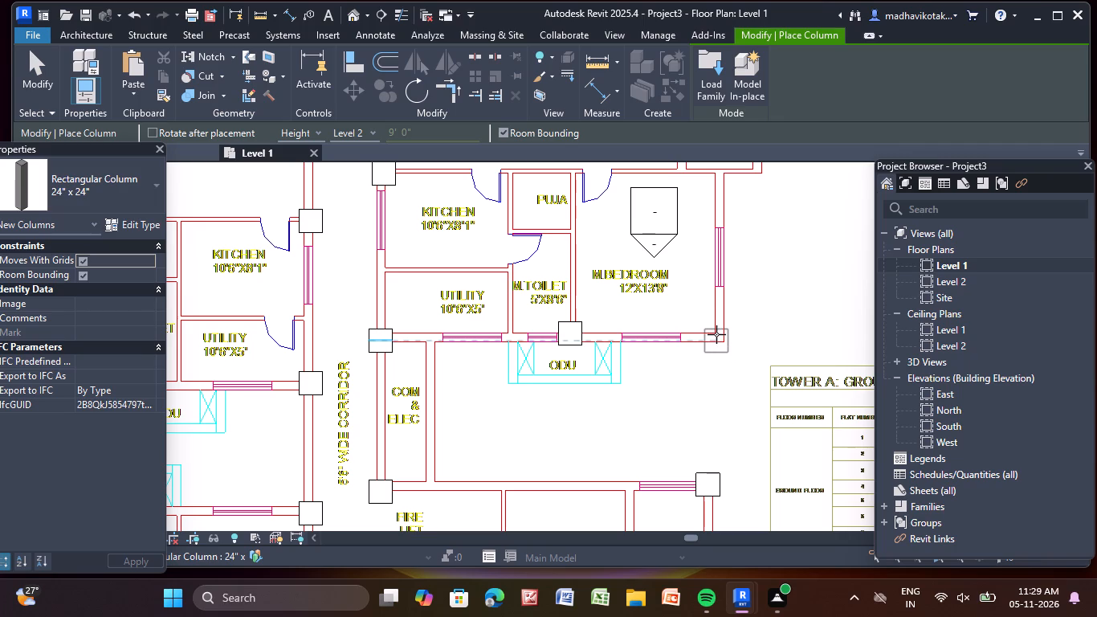
pyautogui.click(716, 334)
# Place 24" x 24" columns in unit 8 at M.Bedroom's balcony-side corner, the Kitchen–Puja corner, the Study's outer corner and its Toilet-side Living & Dining corner.
pyautogui.scroll(-1, 706, 351)
pyautogui.moveTo(699, 367); pyautogui.dragTo(648, 480, button='middle')
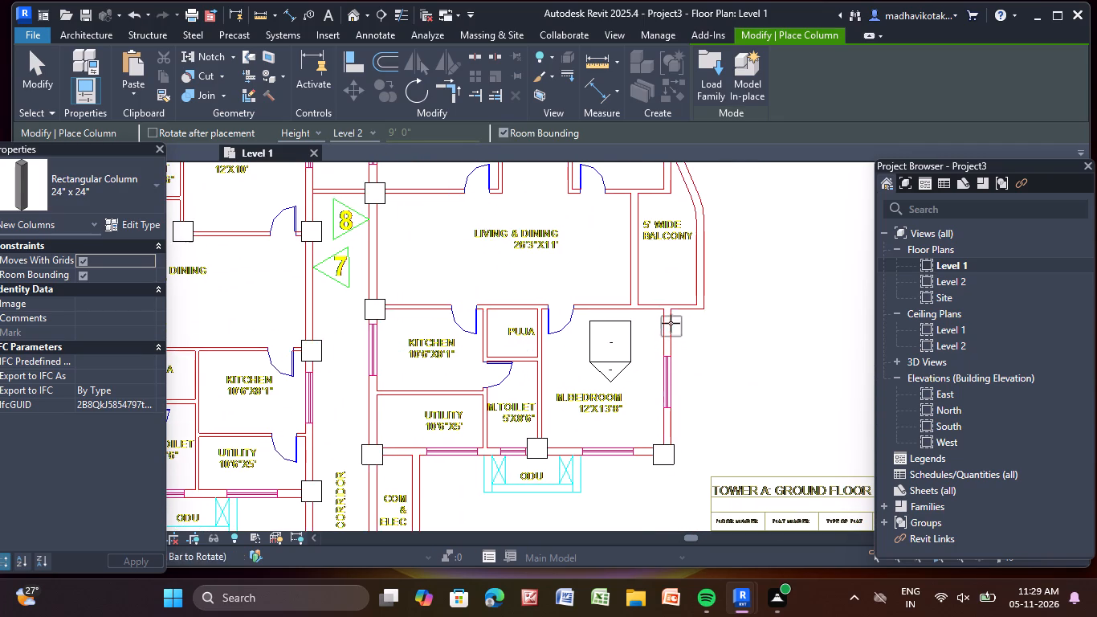
pyautogui.click(669, 311)
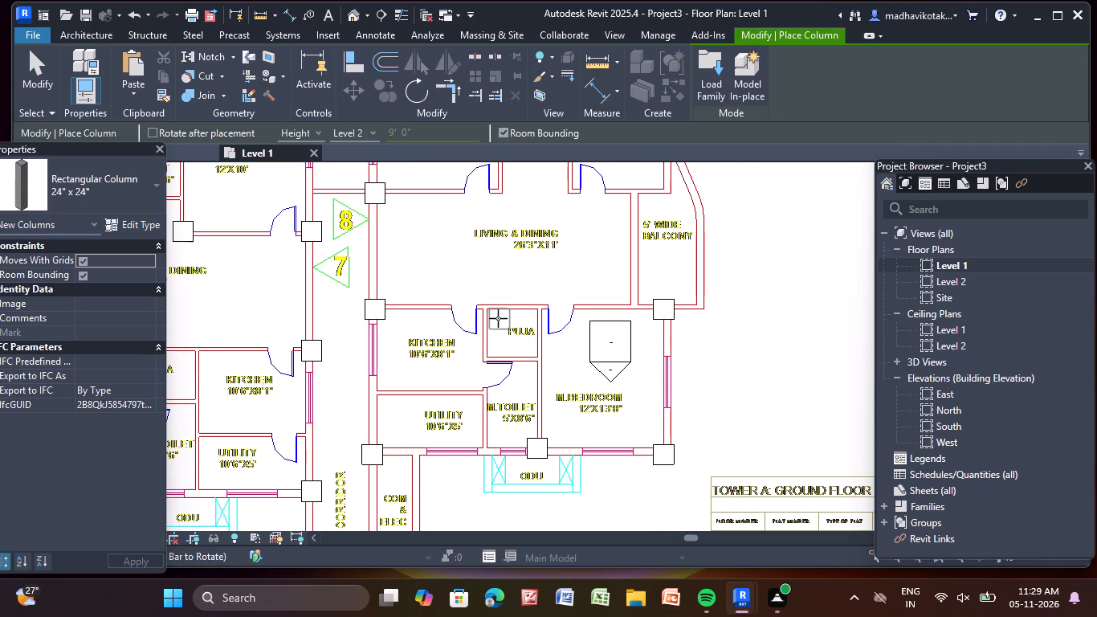
pyautogui.click(487, 313)
pyautogui.moveTo(533, 301); pyautogui.dragTo(512, 440, button='middle')
pyautogui.click(649, 226)
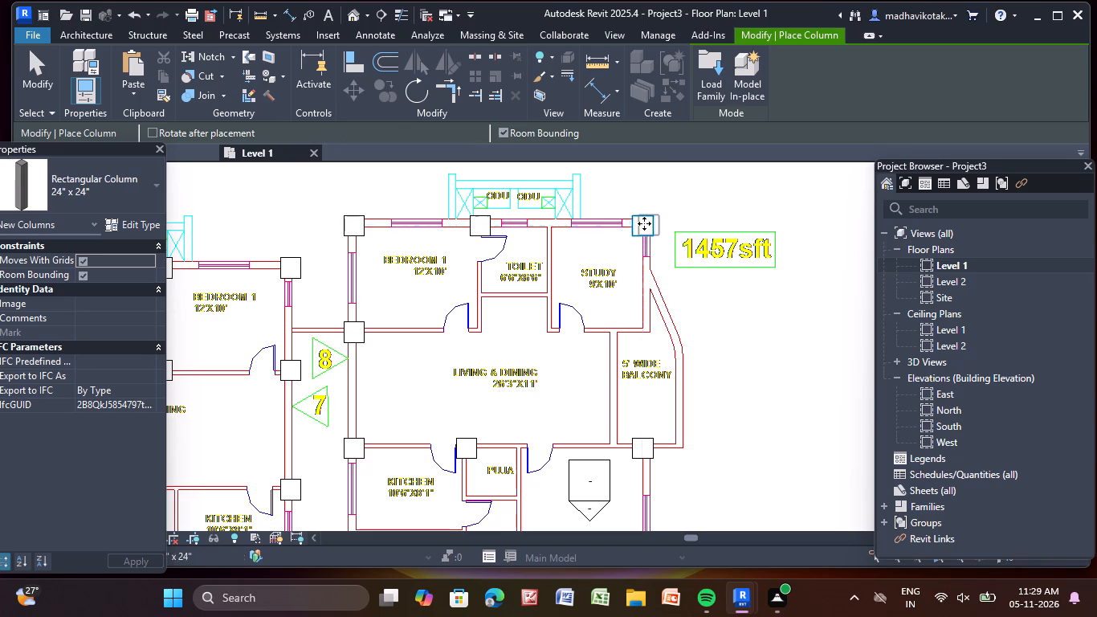
pyautogui.click(548, 335)
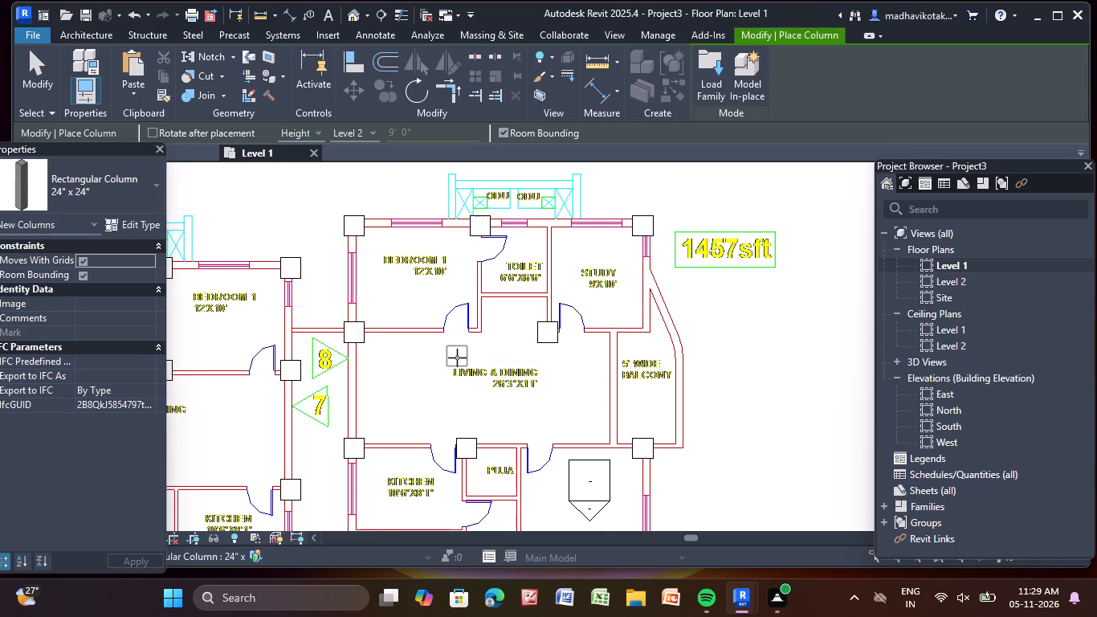
# Place 24" x 24" columns on the Lounge Area's outer wall beside the shaft: one at each corner and one near mid-wall.
pyautogui.scroll(-2, 459, 365)
pyautogui.moveTo(459, 367); pyautogui.dragTo(477, 218, button='middle')
pyautogui.scroll(-3, 512, 375)
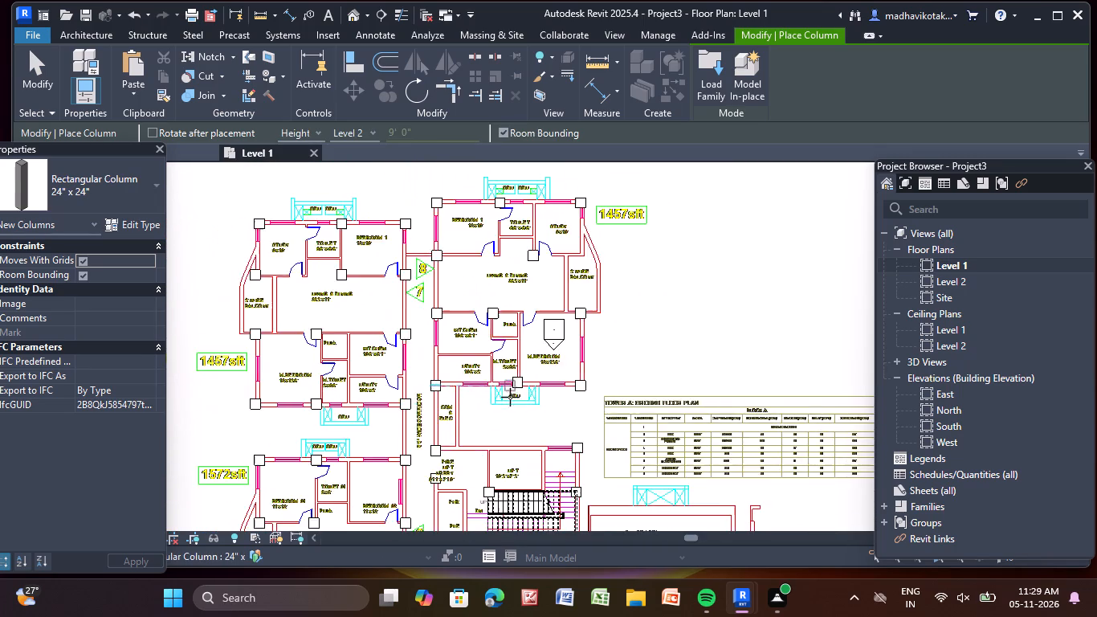
pyautogui.scroll(-3, 512, 403)
pyautogui.moveTo(510, 403); pyautogui.dragTo(465, 264, button='middle')
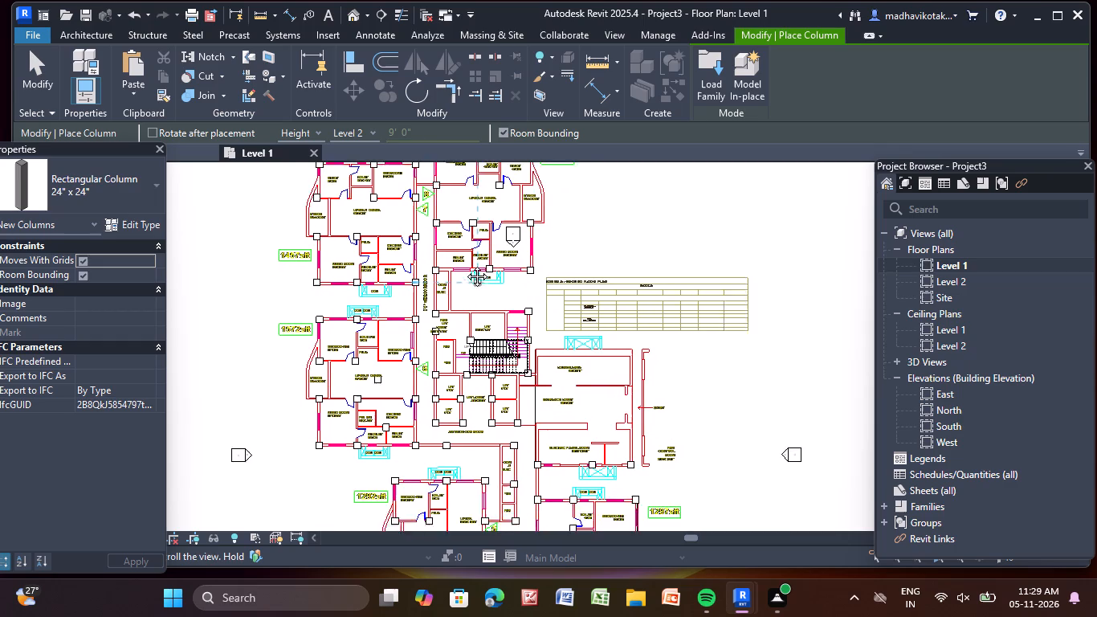
pyautogui.moveTo(465, 264); pyautogui.dragTo(435, 235, button='middle')
pyautogui.scroll(4, 494, 360)
pyautogui.scroll(3, 515, 285)
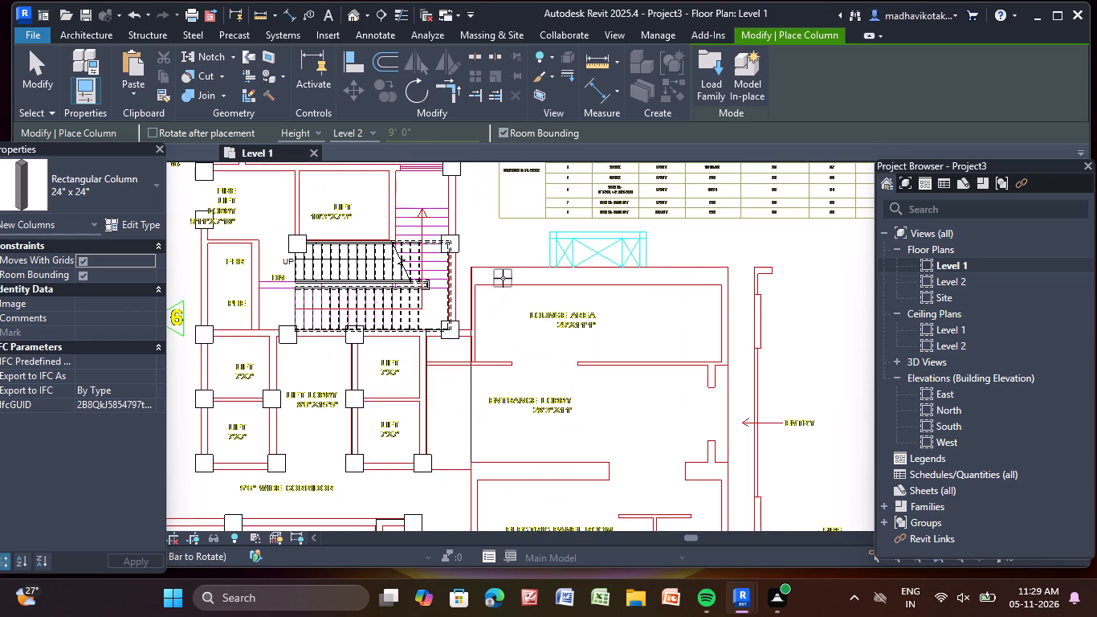
pyautogui.scroll(3, 500, 277)
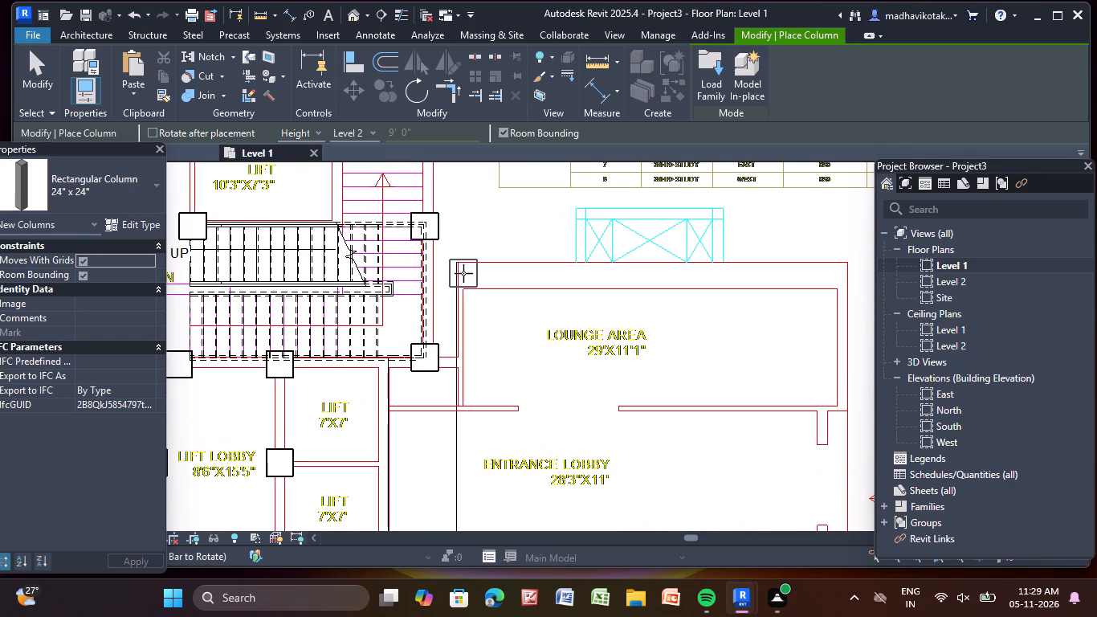
pyautogui.click(462, 278)
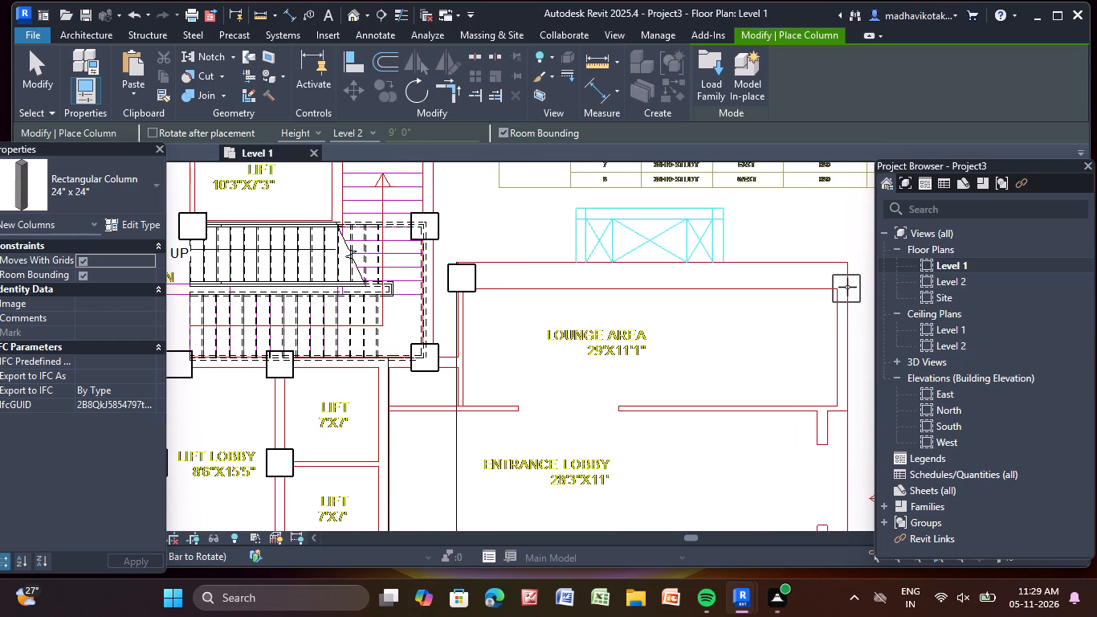
pyautogui.click(844, 276)
pyautogui.click(643, 279)
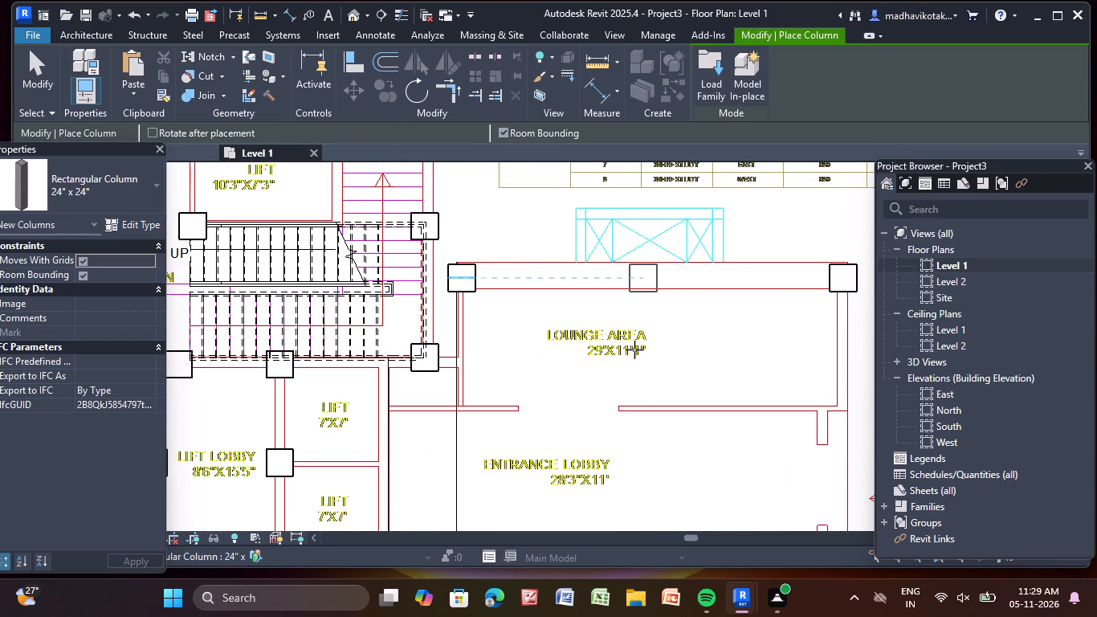
# Place 24" x 24" columns mid-Entrance Lobby and along its Electric Panel Room wall at the corridor end, the opening and the outer wall.
pyautogui.moveTo(623, 400); pyautogui.dragTo(554, 246, button='middle')
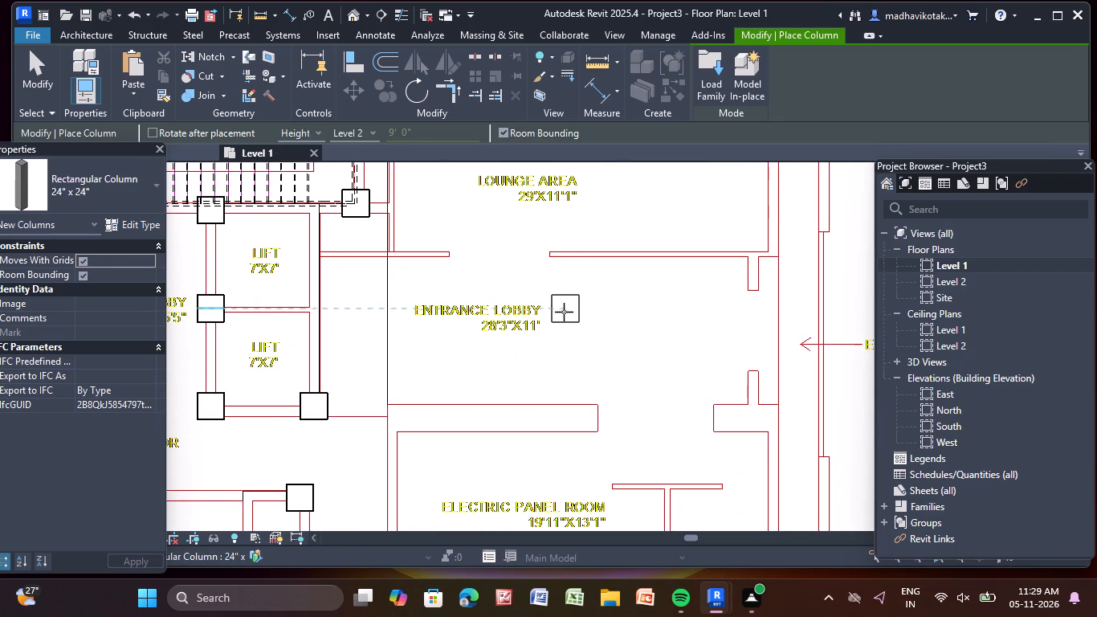
pyautogui.click(558, 317)
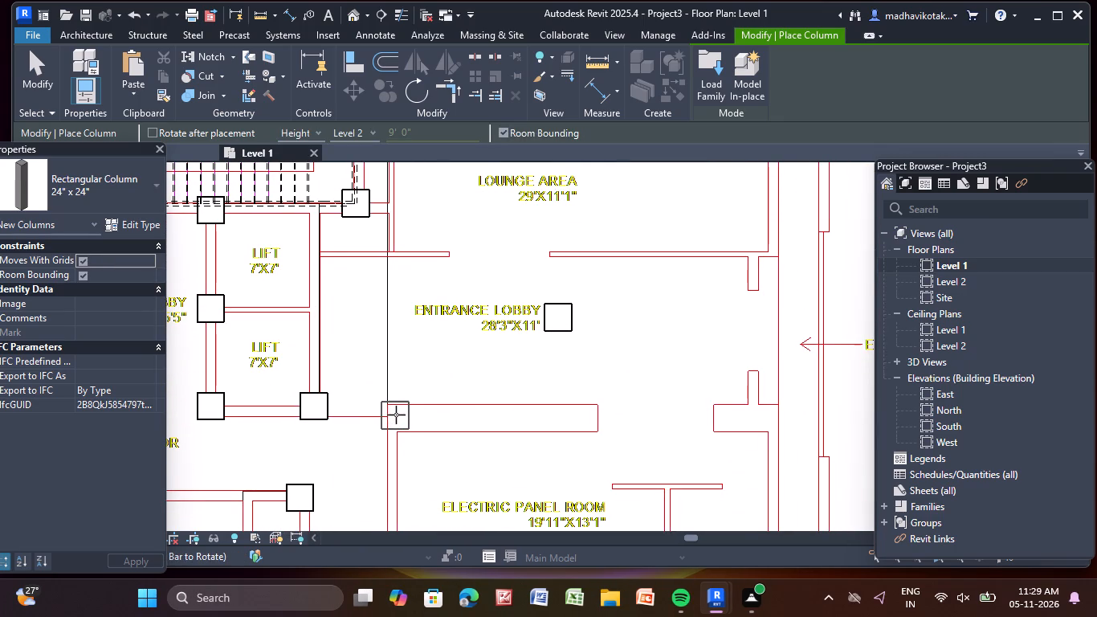
pyautogui.click(395, 421)
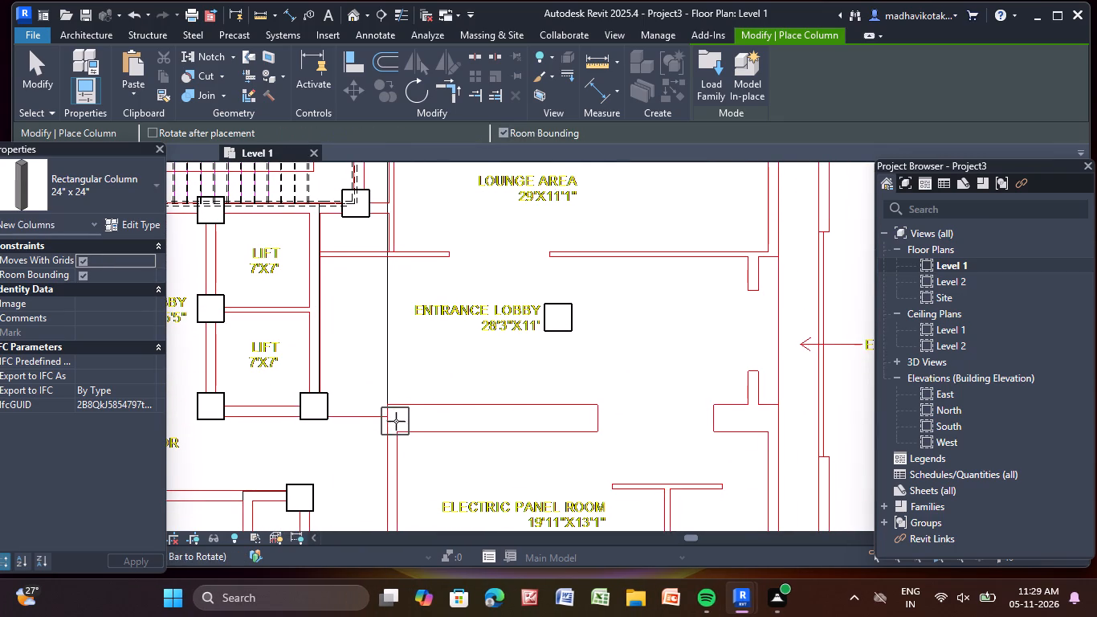
pyautogui.click(589, 417)
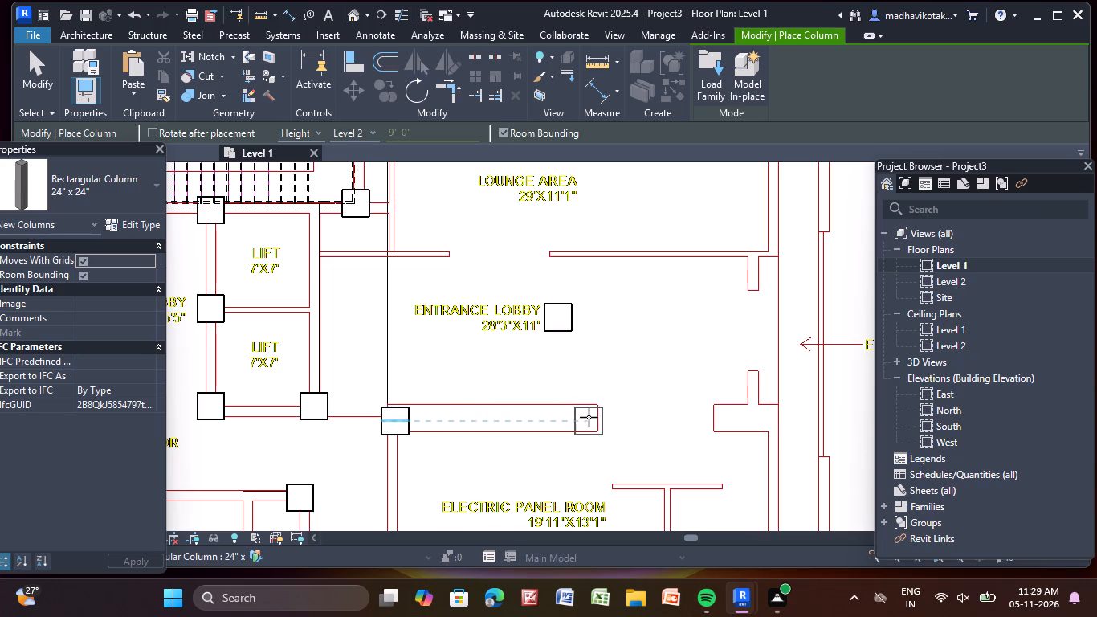
pyautogui.click(766, 416)
# Place 24" x 24" columns at both corners of the 10'3" x 7'3" lift on its wall facing away from the staircase.
pyautogui.scroll(-1, 709, 459)
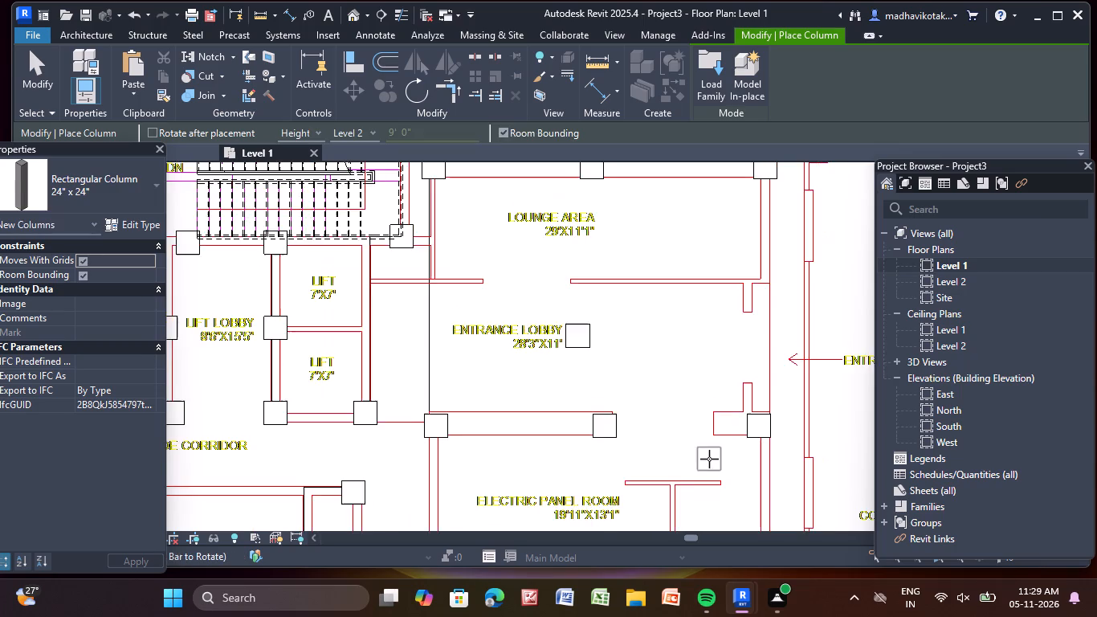
pyautogui.moveTo(706, 446); pyautogui.dragTo(657, 215, button='middle')
pyautogui.scroll(-3, 613, 309)
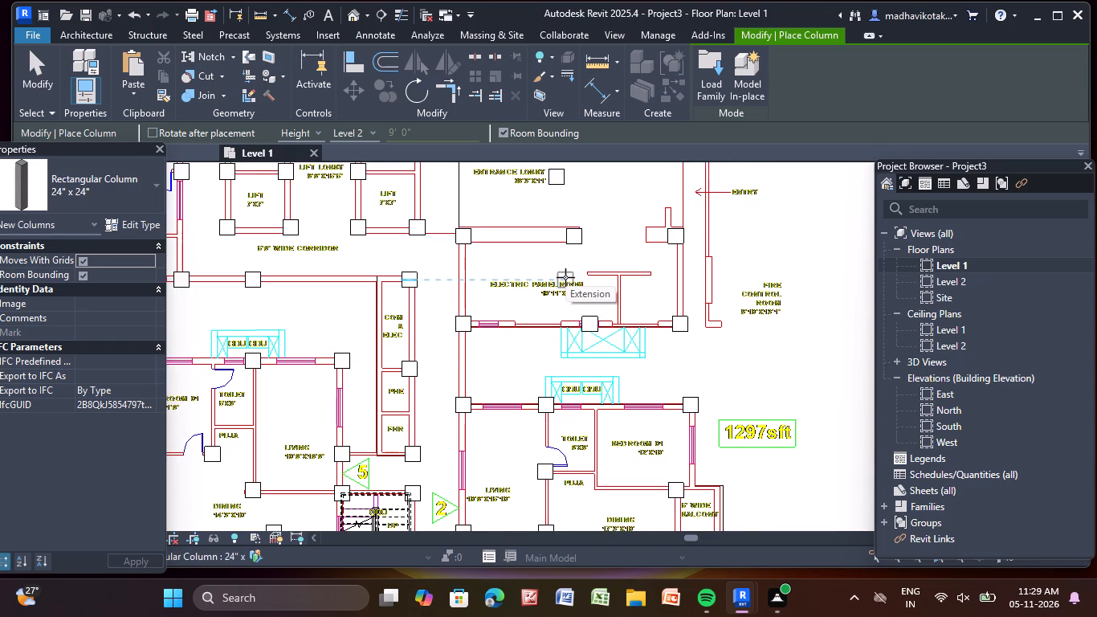
pyautogui.moveTo(565, 277); pyautogui.dragTo(548, 336, button='middle')
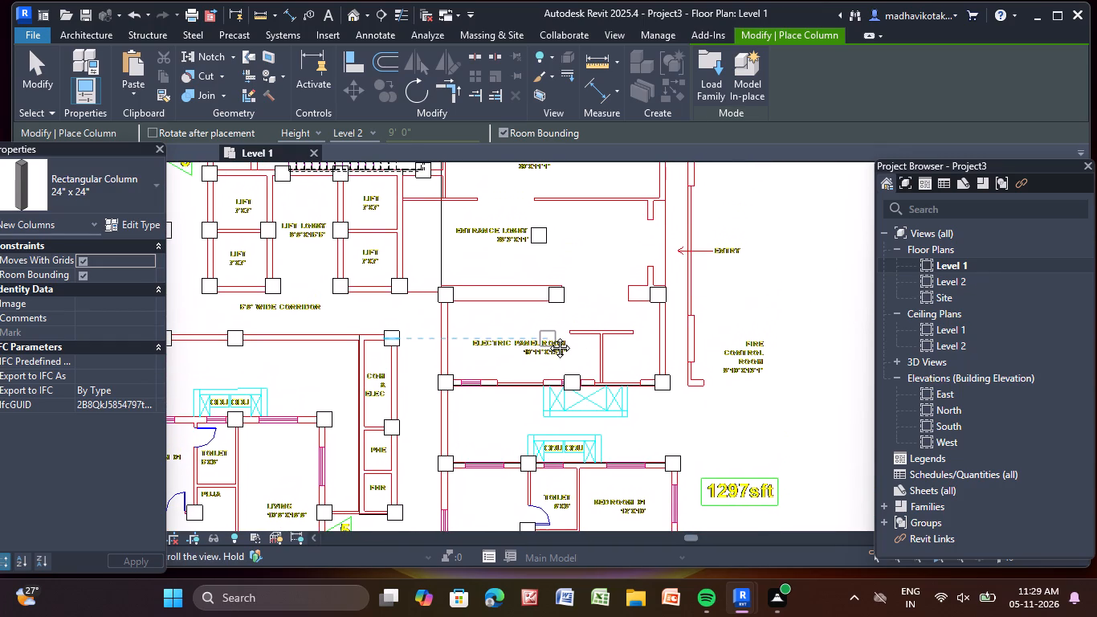
pyautogui.moveTo(548, 336); pyautogui.dragTo(544, 352, button='middle')
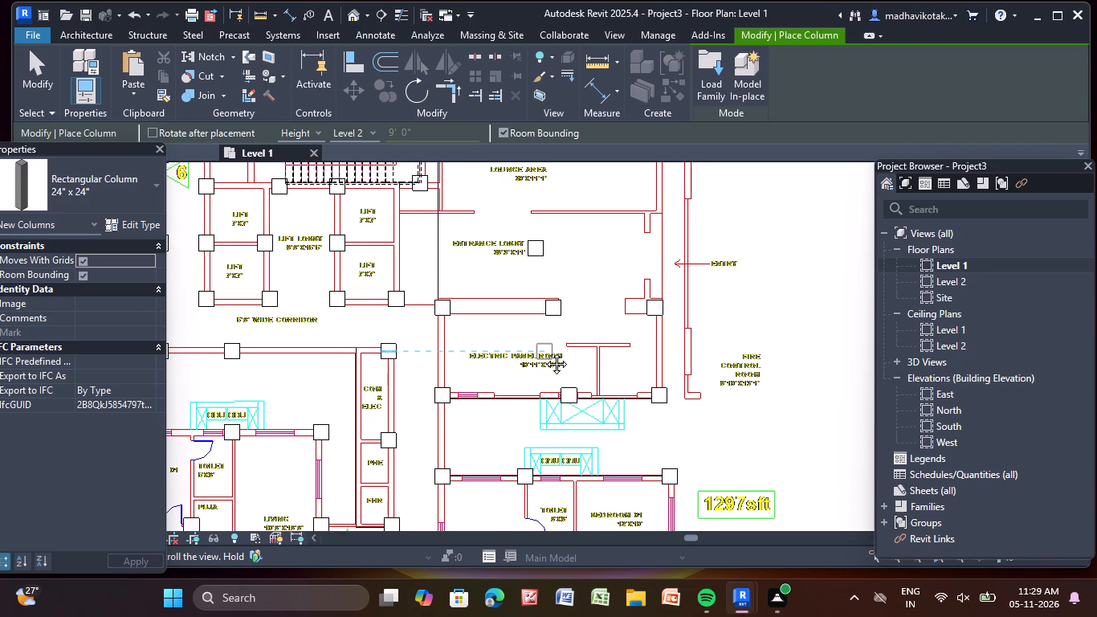
pyautogui.moveTo(544, 352); pyautogui.dragTo(546, 356, button='middle')
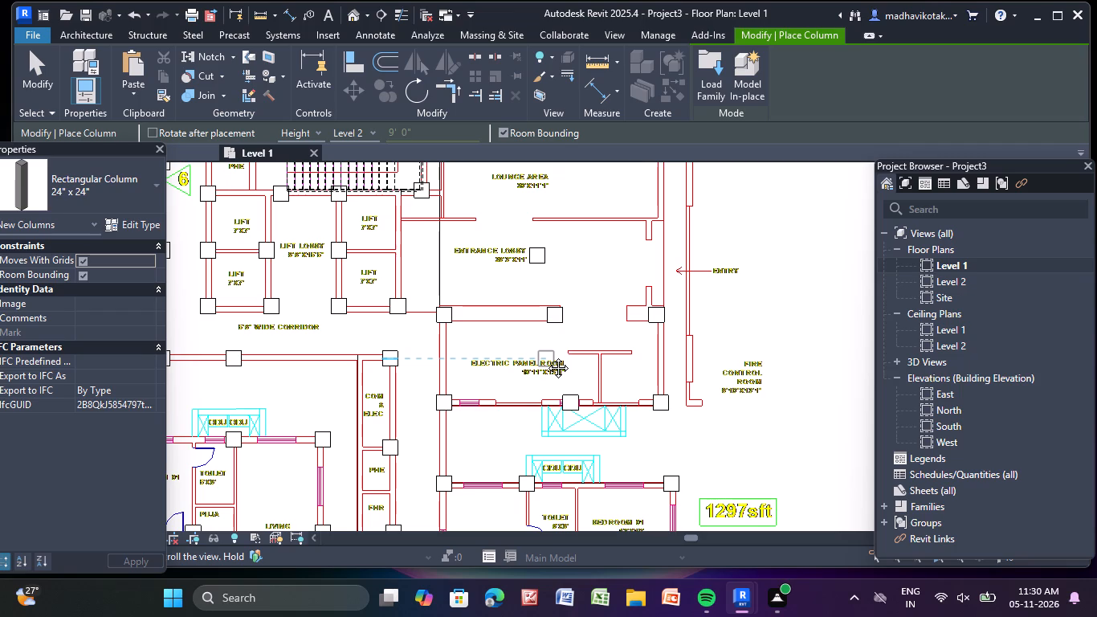
pyautogui.moveTo(546, 356); pyautogui.dragTo(556, 395, button='middle')
pyautogui.scroll(-2, 527, 329)
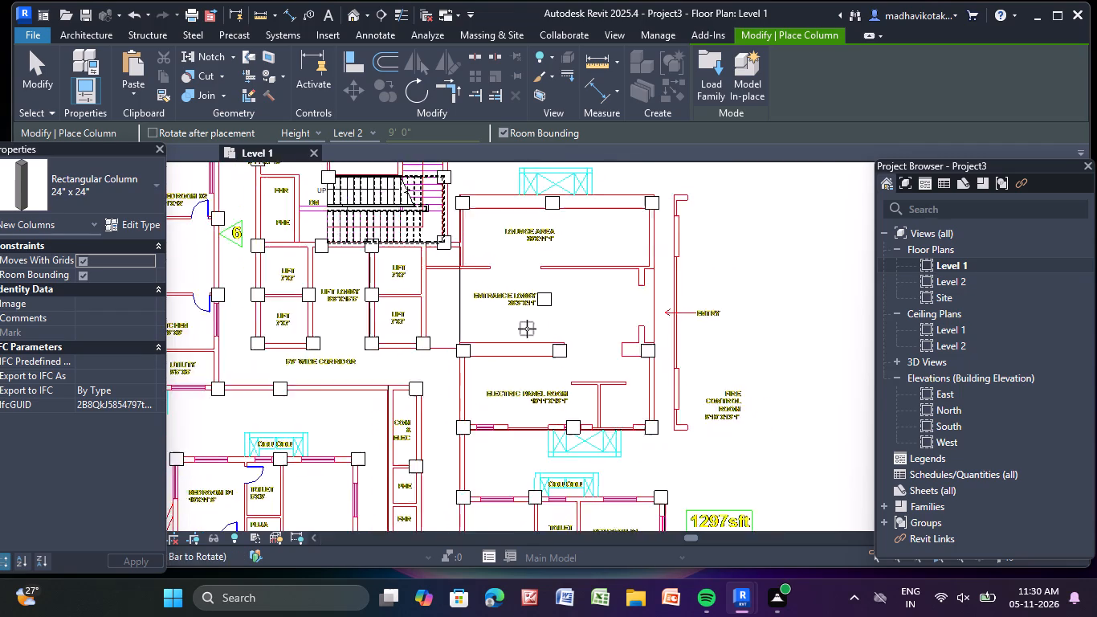
pyautogui.scroll(-1, 527, 329)
pyautogui.moveTo(528, 329); pyautogui.dragTo(649, 473, button='middle')
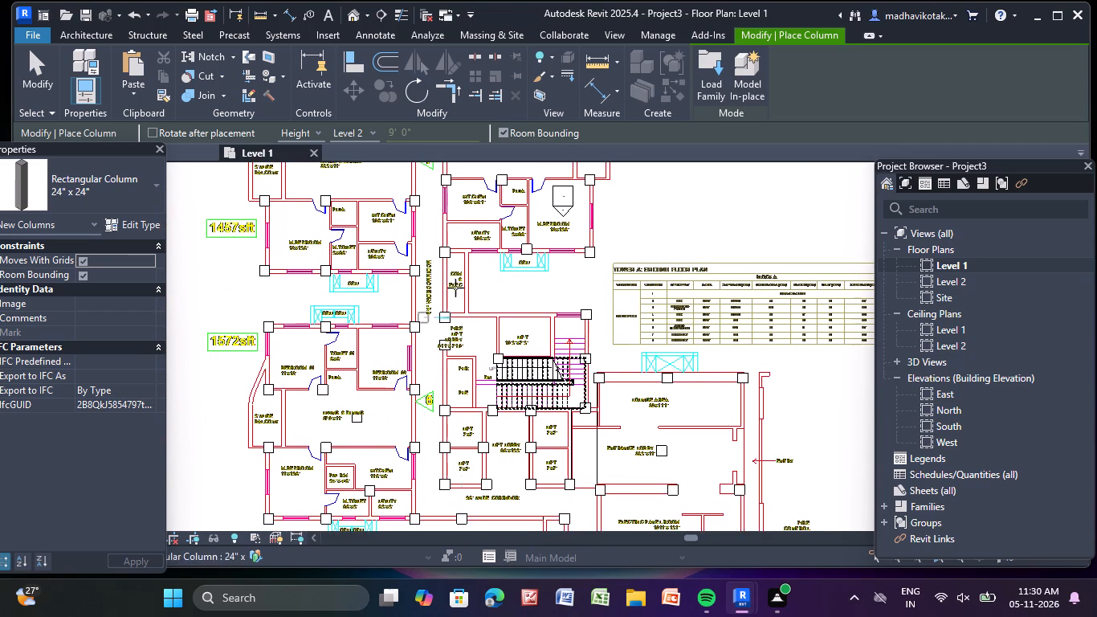
pyautogui.scroll(6, 522, 306)
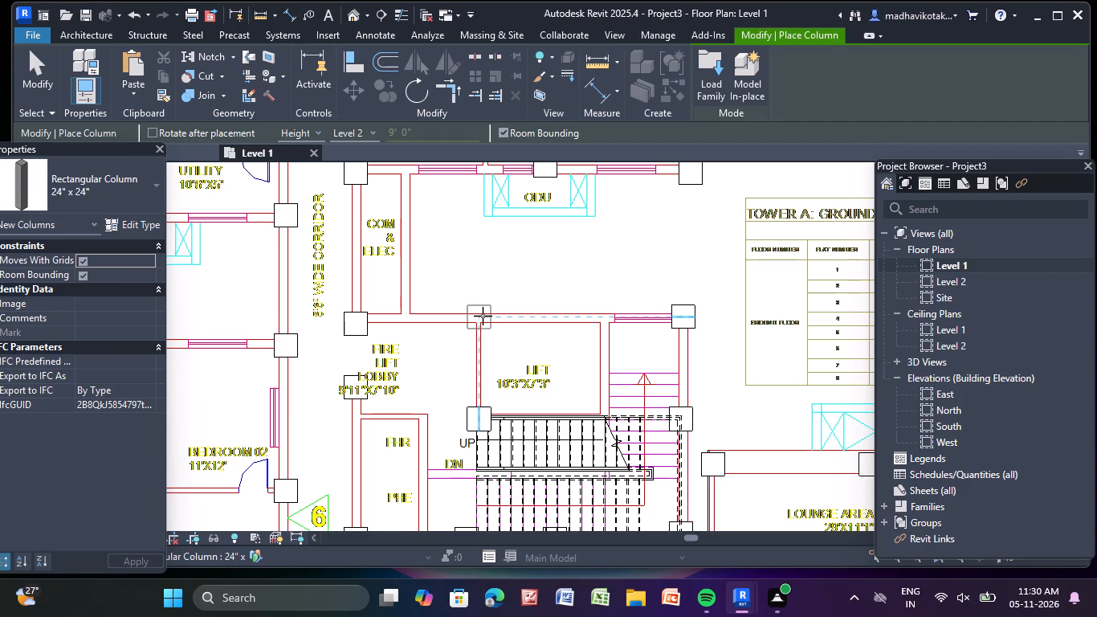
pyautogui.click(483, 316)
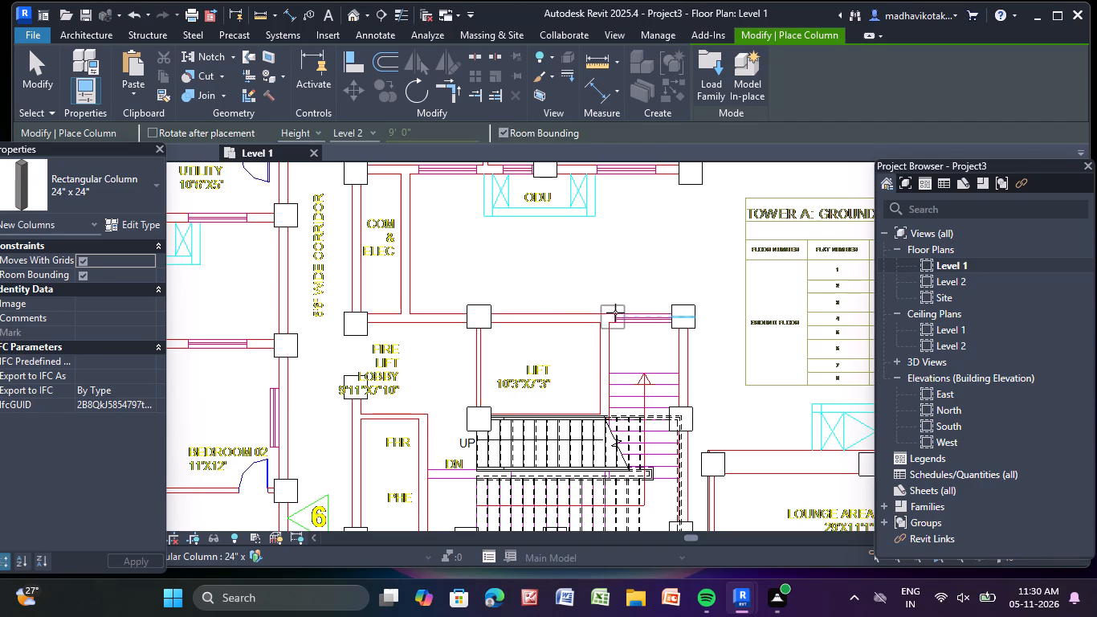
pyautogui.click(604, 317)
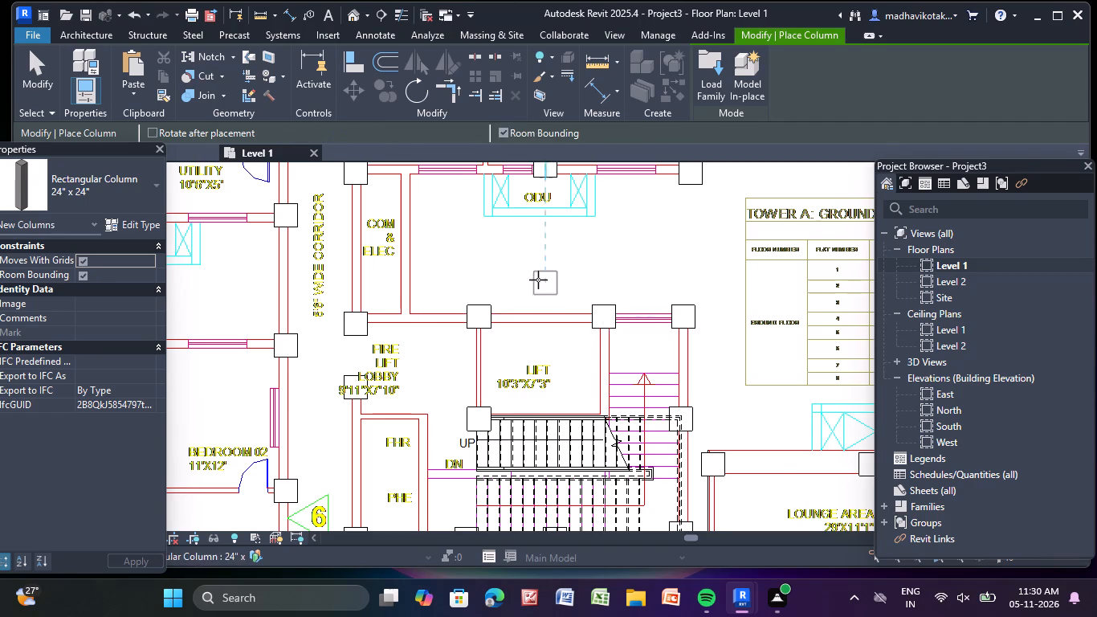
# Check the column layout across the Level 1 plan, from unit 8 and the COM & ELEC shaft to the whole floor, and end column placement.
pyautogui.scroll(-5, 536, 280)
pyautogui.moveTo(534, 279); pyautogui.dragTo(461, 418, button='middle')
pyautogui.scroll(4, 397, 393)
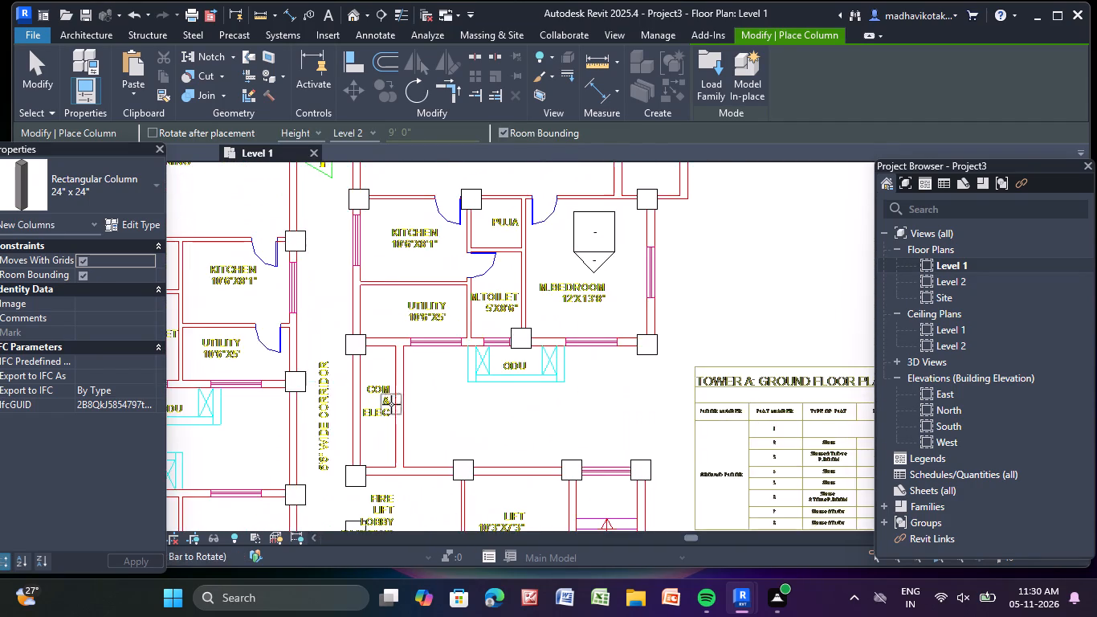
pyautogui.scroll(3, 391, 404)
pyautogui.moveTo(391, 402); pyautogui.dragTo(388, 438, button='middle')
pyautogui.scroll(-1, 401, 341)
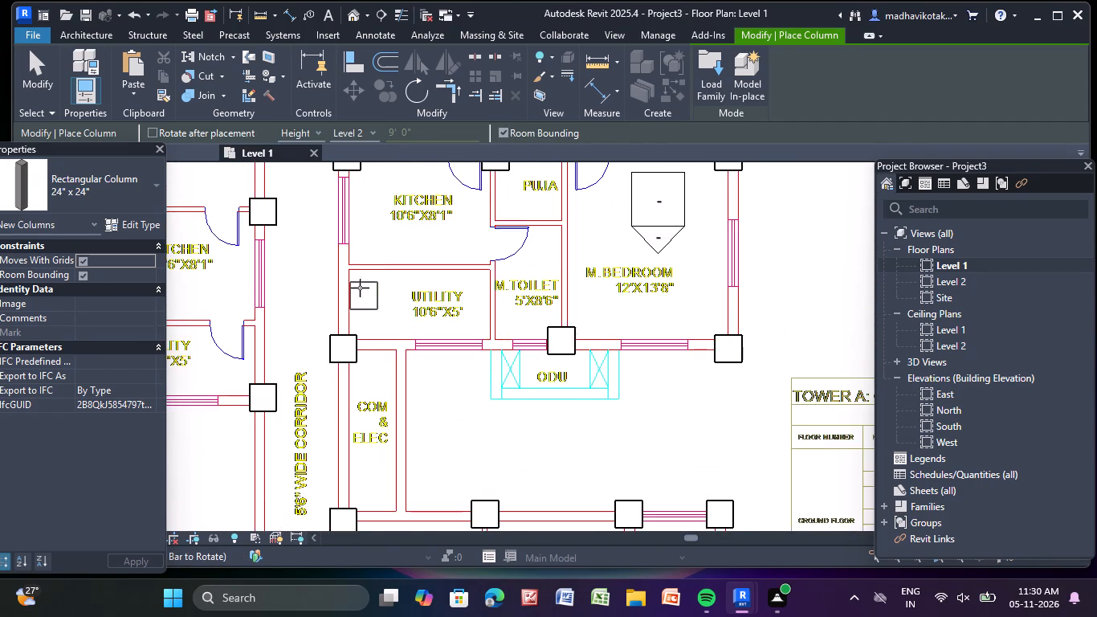
pyautogui.scroll(-7, 359, 285)
pyautogui.scroll(-3, 430, 289)
pyautogui.moveTo(430, 289); pyautogui.dragTo(426, 330, button='middle')
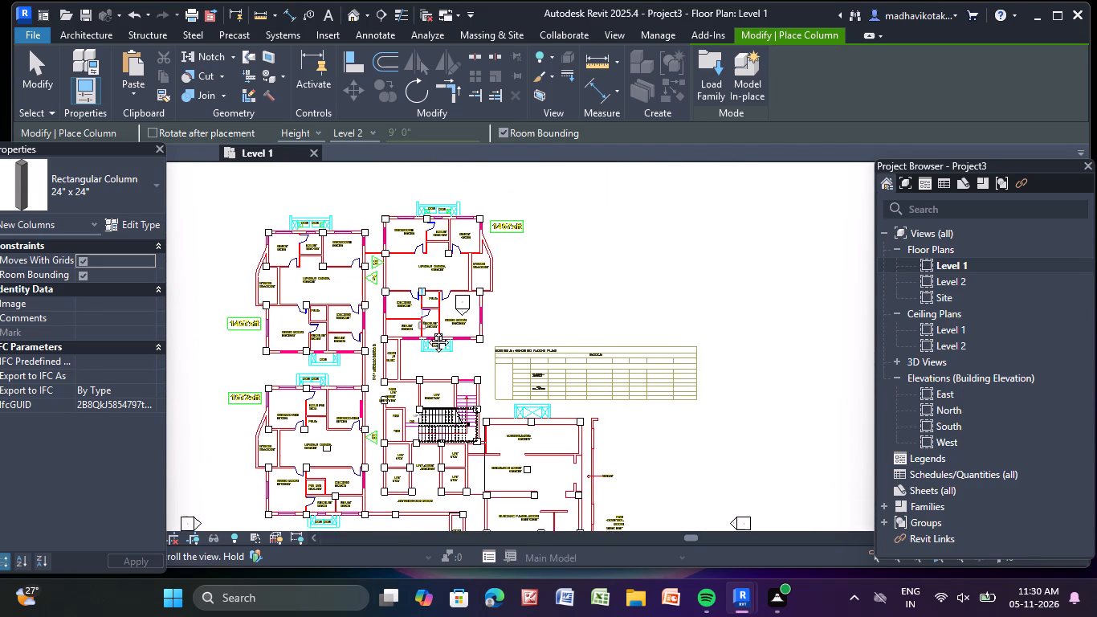
pyautogui.moveTo(426, 330); pyautogui.dragTo(440, 196, button='middle')
pyautogui.scroll(-5, 557, 288)
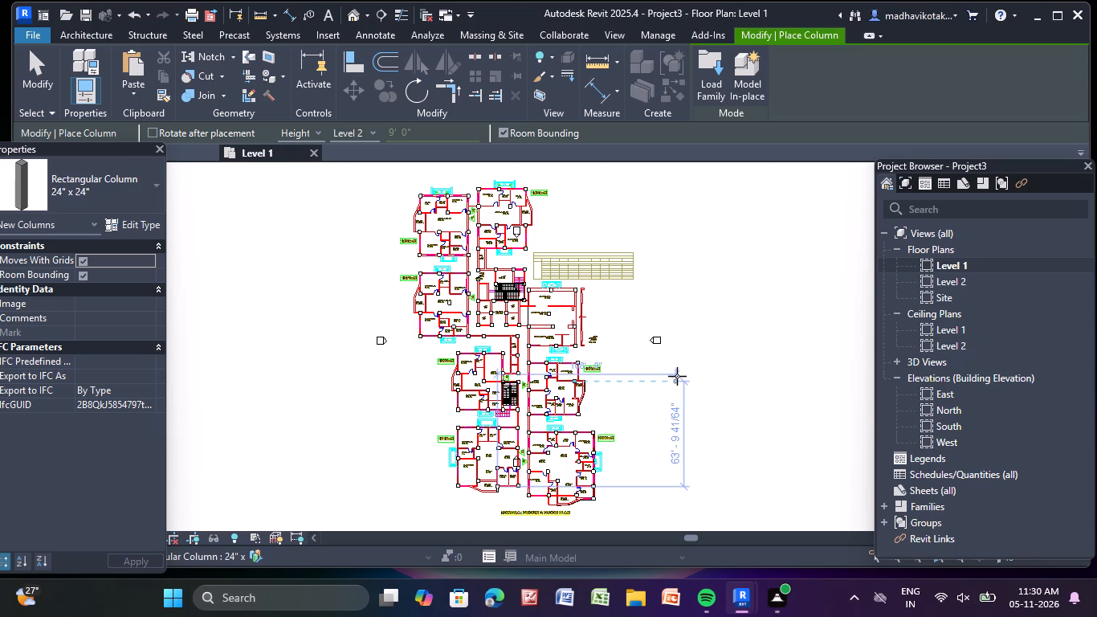
pyautogui.press('Escape')
pyautogui.press('Escape')
pyautogui.press('Escape')
pyautogui.press('Escape')
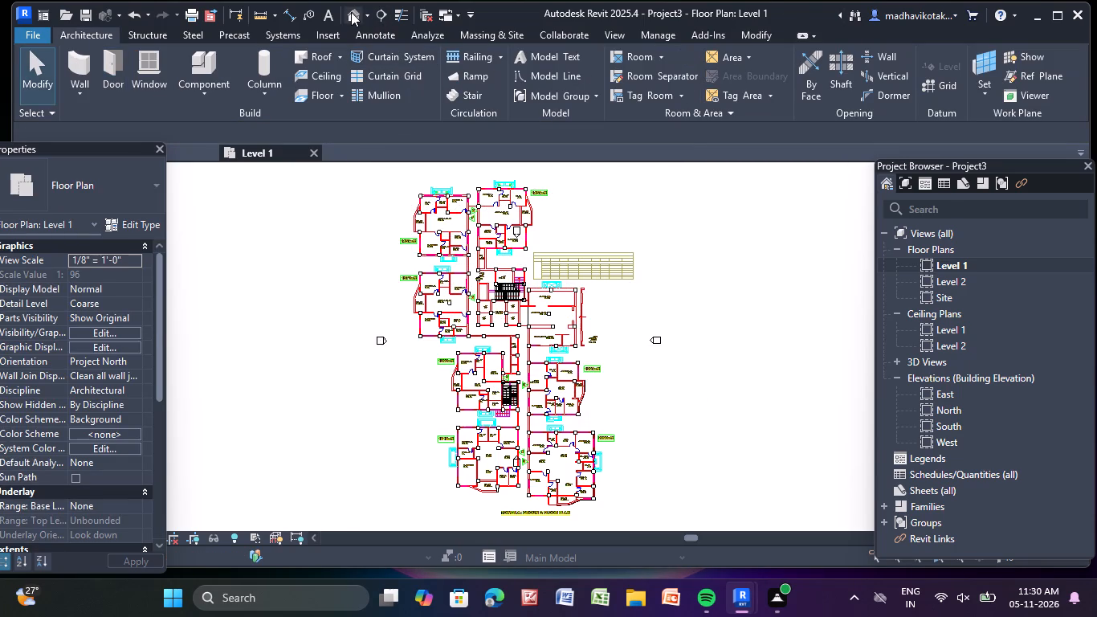
# Open the default 3D view and check the whole building standing on its open ground-storey columns.
pyautogui.click(351, 12)
pyautogui.scroll(-1, 639, 294)
pyautogui.scroll(-4, 600, 504)
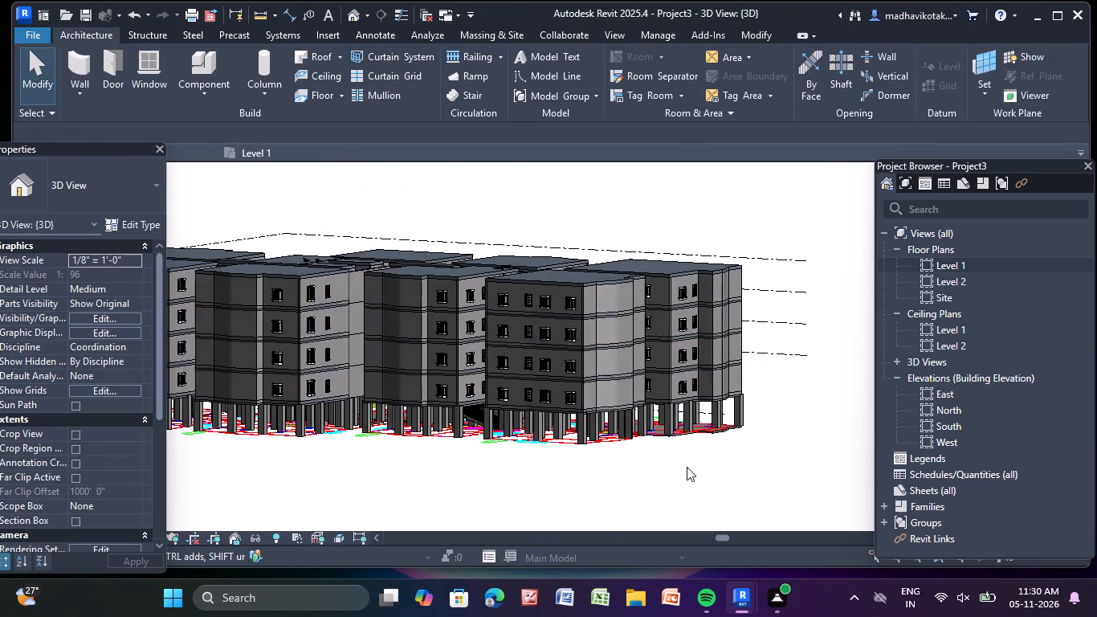
pyautogui.scroll(-1, 703, 482)
pyautogui.moveTo(704, 482); pyautogui.dragTo(819, 463, button='middle')
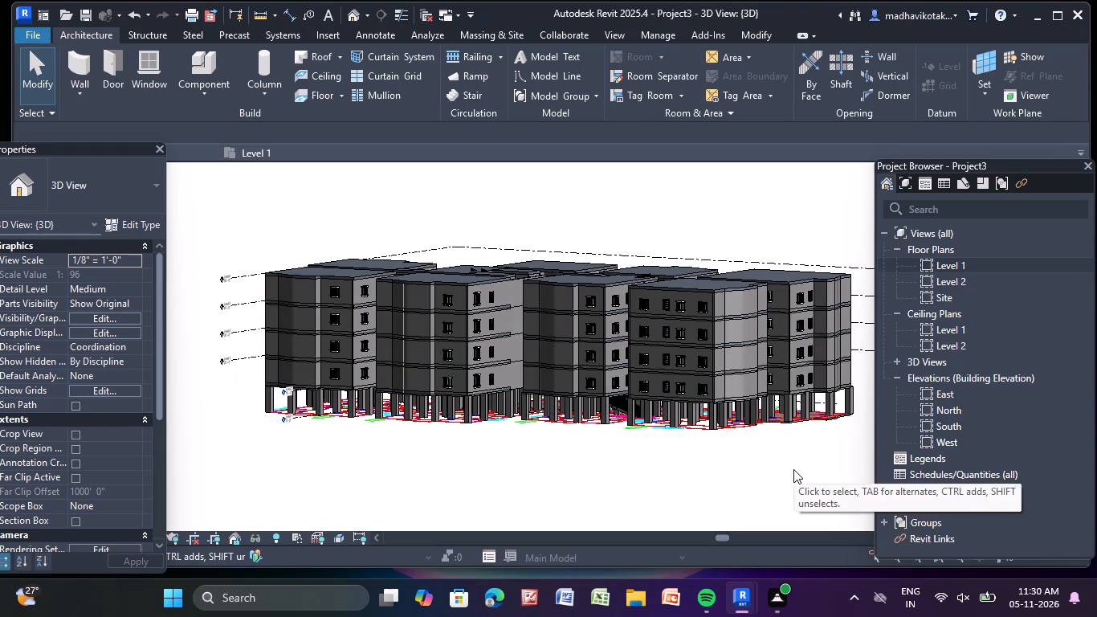
pyautogui.moveTo(793, 469); pyautogui.dragTo(573, 469, button='middle')
pyautogui.scroll(-4, 580, 417)
pyautogui.moveTo(581, 417); pyautogui.dragTo(534, 400, button='middle')
pyautogui.keyDown('shift'); pyautogui.moveTo(833, 491); pyautogui.dragTo(725, 481, button='middle'); pyautogui.keyUp('shift')
# Examine the ground-storey columns up close in 3D, around the staircase and along the building's outer edges.
pyautogui.scroll(4, 695, 438)
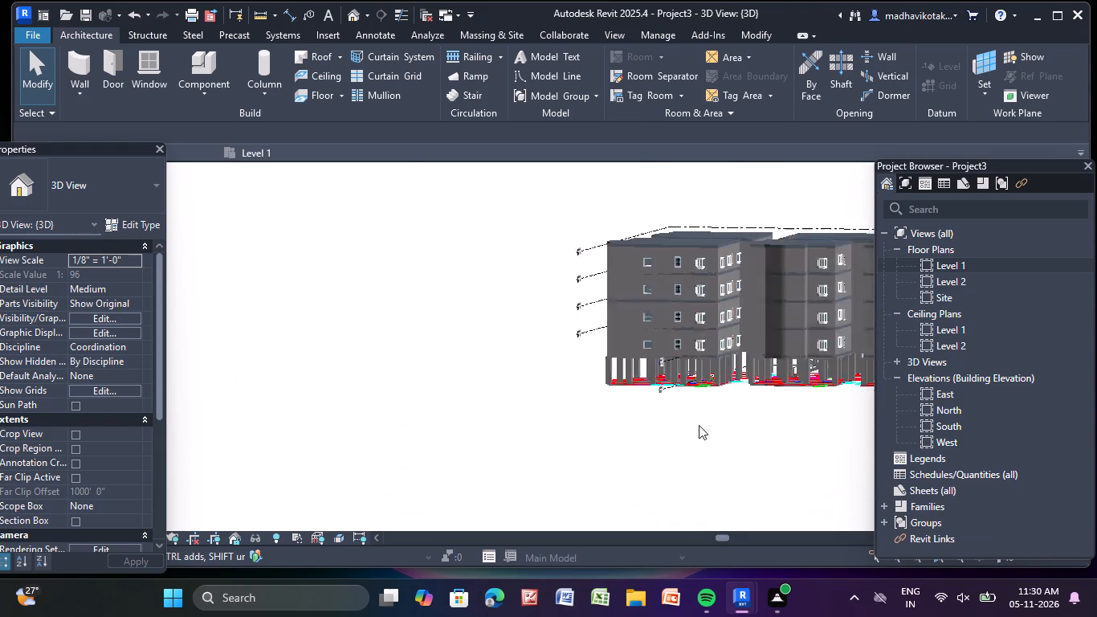
pyautogui.scroll(8, 699, 425)
pyautogui.moveTo(715, 415); pyautogui.dragTo(378, 449, button='middle')
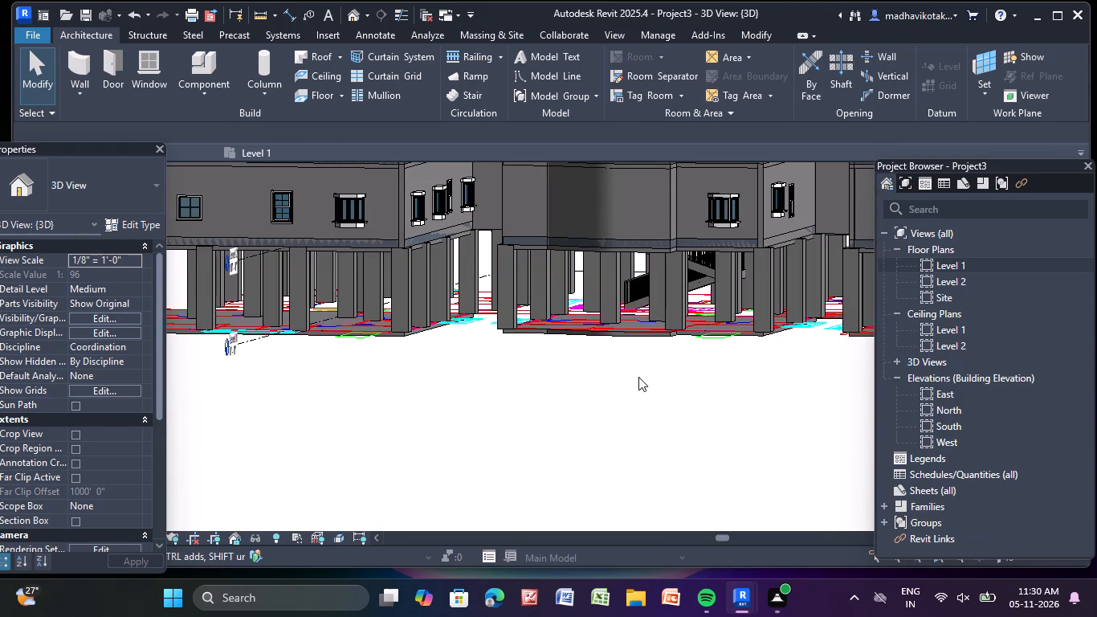
pyautogui.keyDown('shift'); pyautogui.moveTo(626, 396); pyautogui.dragTo(606, 419, button='middle'); pyautogui.keyUp('shift')
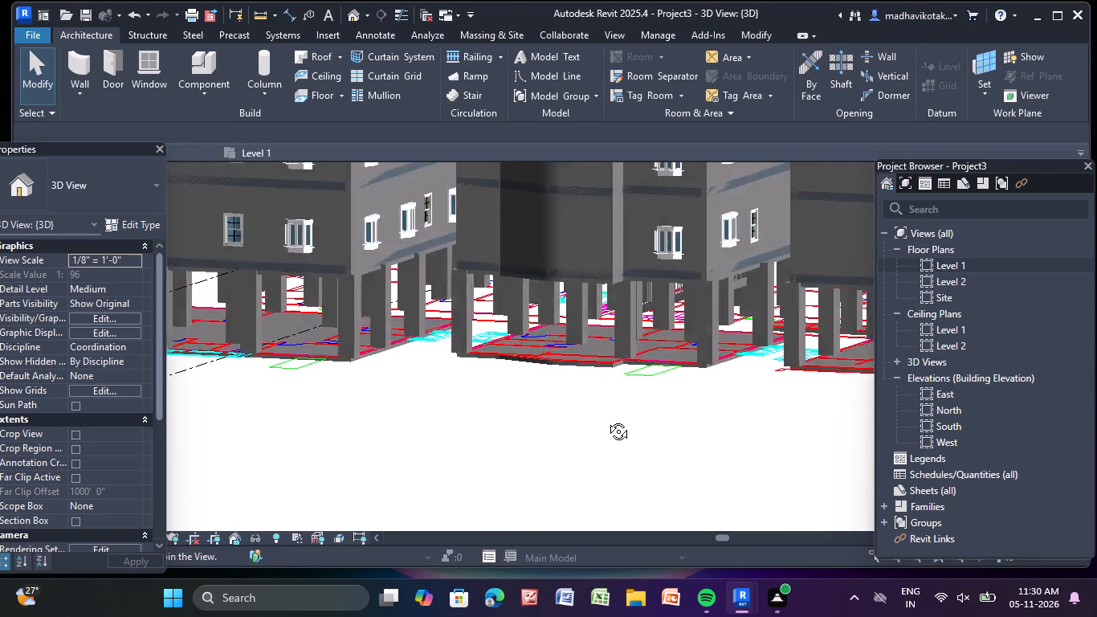
pyautogui.keyDown('shift'); pyautogui.moveTo(606, 419); pyautogui.dragTo(556, 435, button='middle'); pyautogui.keyUp('shift')
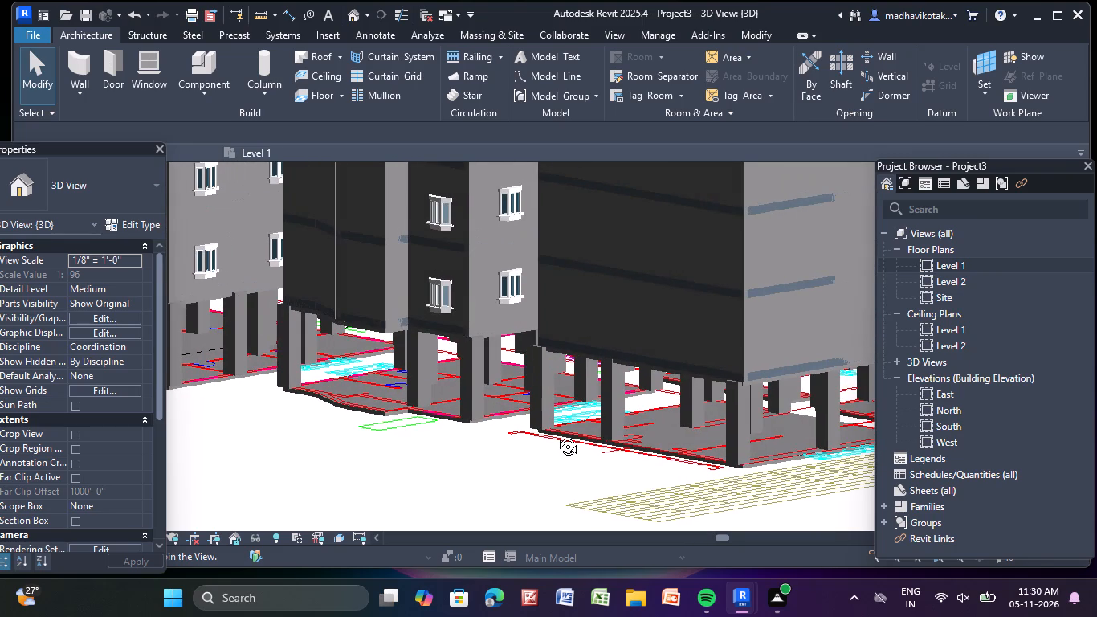
pyautogui.keyDown('shift'); pyautogui.moveTo(556, 435); pyautogui.dragTo(555, 435, button='middle'); pyautogui.keyUp('shift')
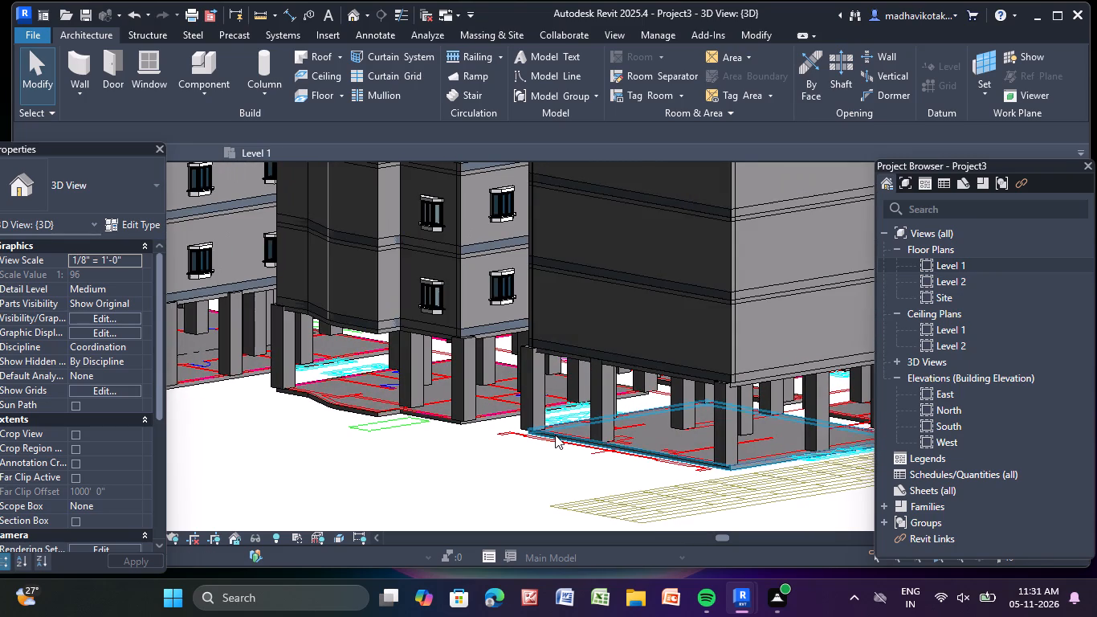
pyautogui.scroll(-1, 756, 484)
pyautogui.keyDown('shift'); pyautogui.moveTo(756, 484); pyautogui.dragTo(663, 459, button='middle'); pyautogui.keyUp('shift')
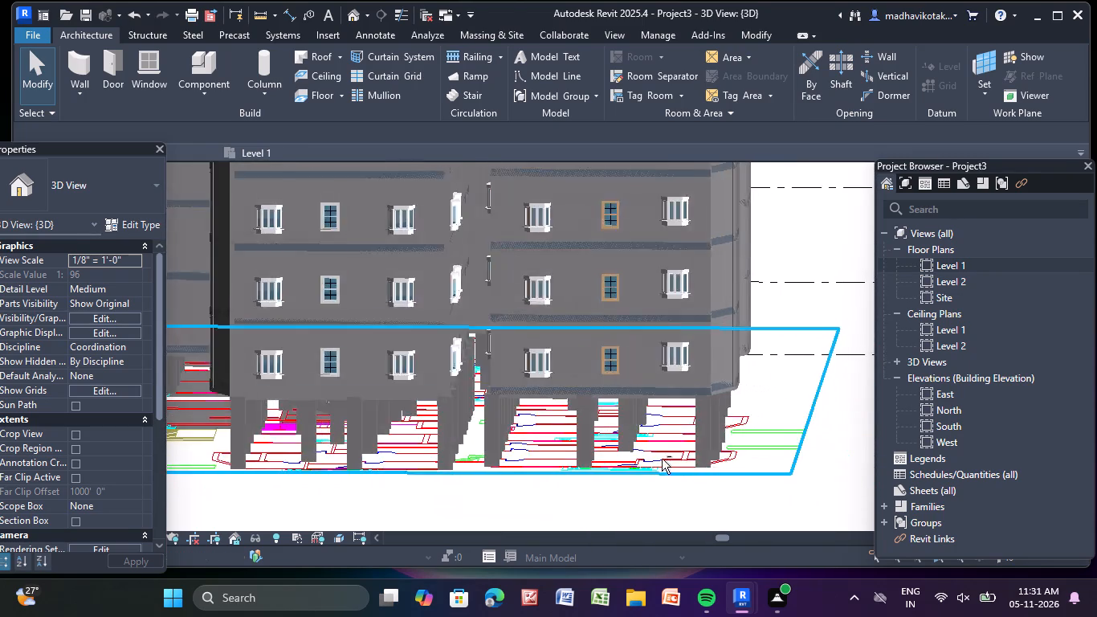
# Inspect the whole building in 3D from all sides and from below, checking the columns beneath every block.
pyautogui.scroll(-3, 661, 459)
pyautogui.moveTo(567, 474); pyautogui.dragTo(580, 457, button='middle')
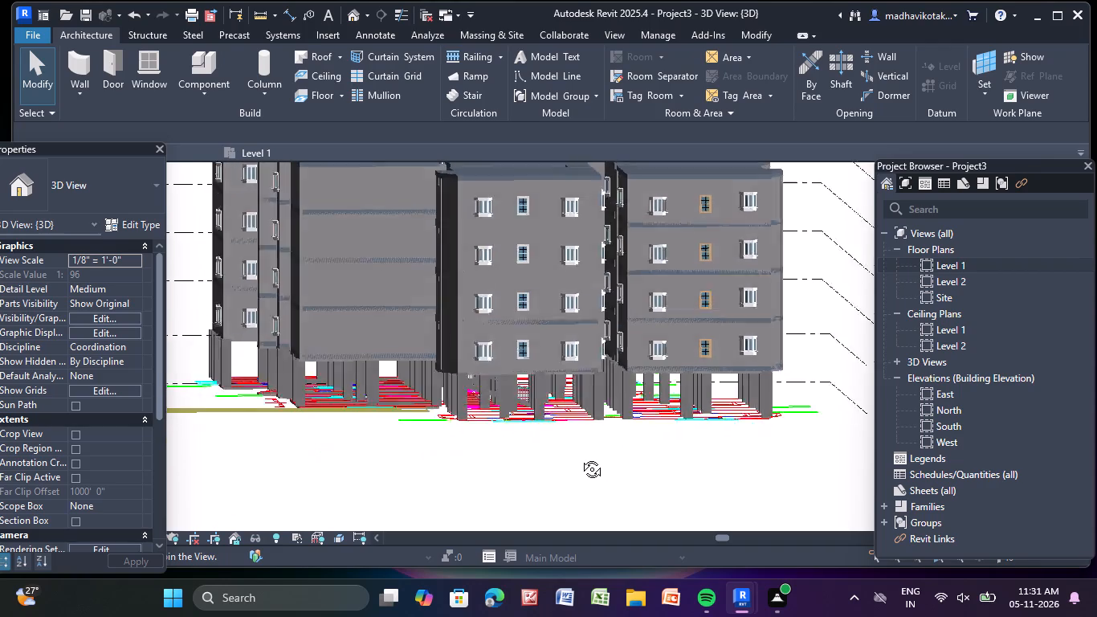
pyautogui.moveTo(580, 457); pyautogui.dragTo(557, 446, button='middle')
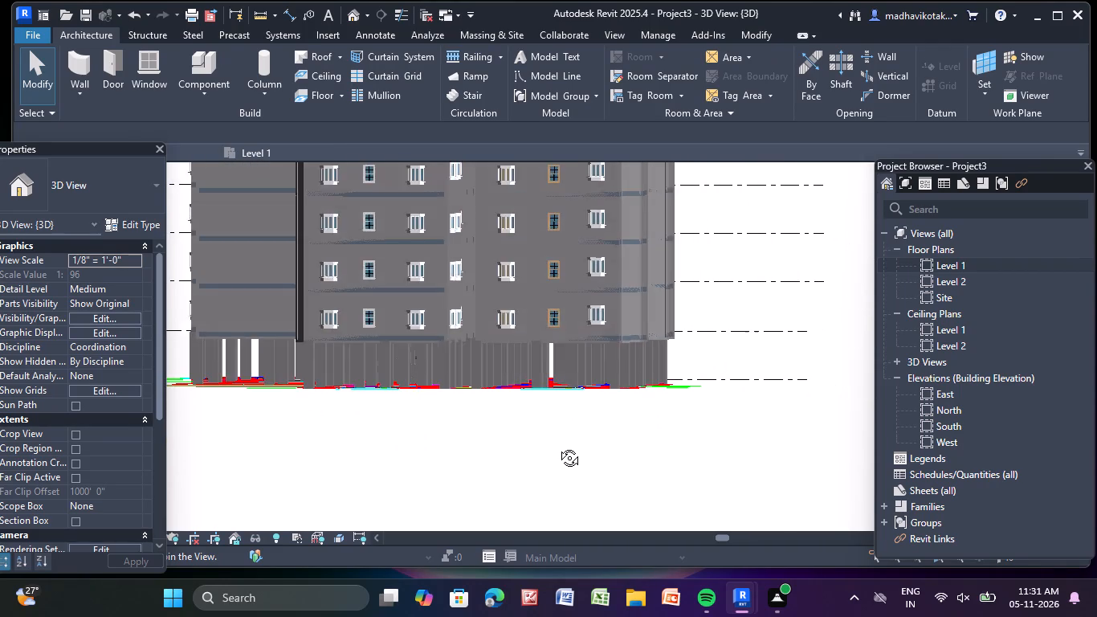
pyautogui.moveTo(557, 446); pyautogui.dragTo(556, 446, button='middle')
pyautogui.scroll(-6, 550, 447)
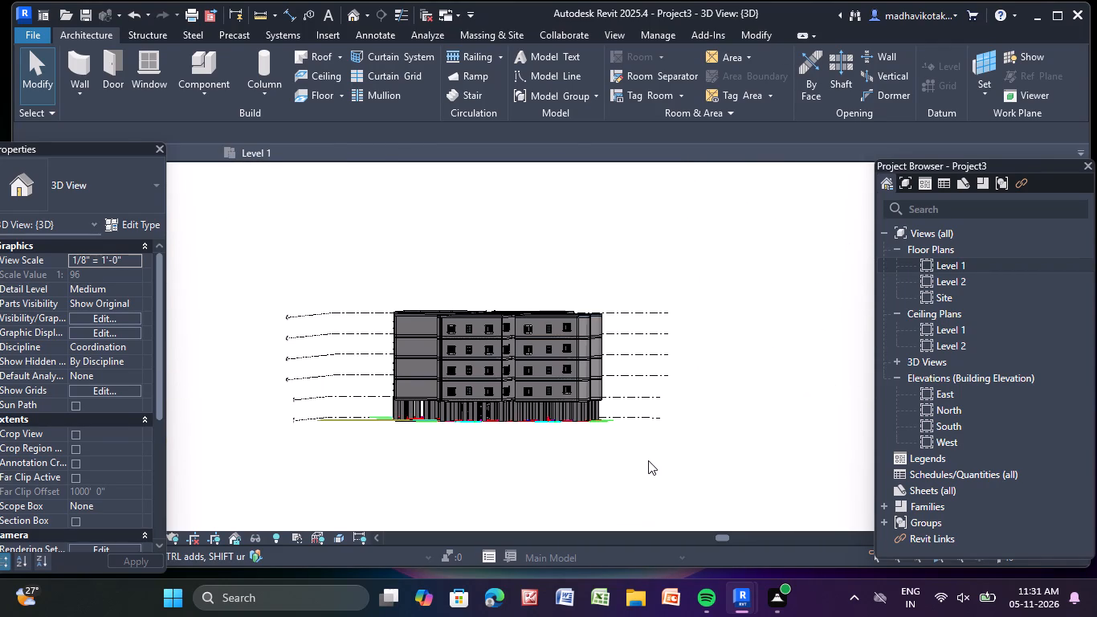
pyautogui.keyDown('shift'); pyautogui.moveTo(648, 460); pyautogui.dragTo(593, 485, button='middle'); pyautogui.keyUp('shift')
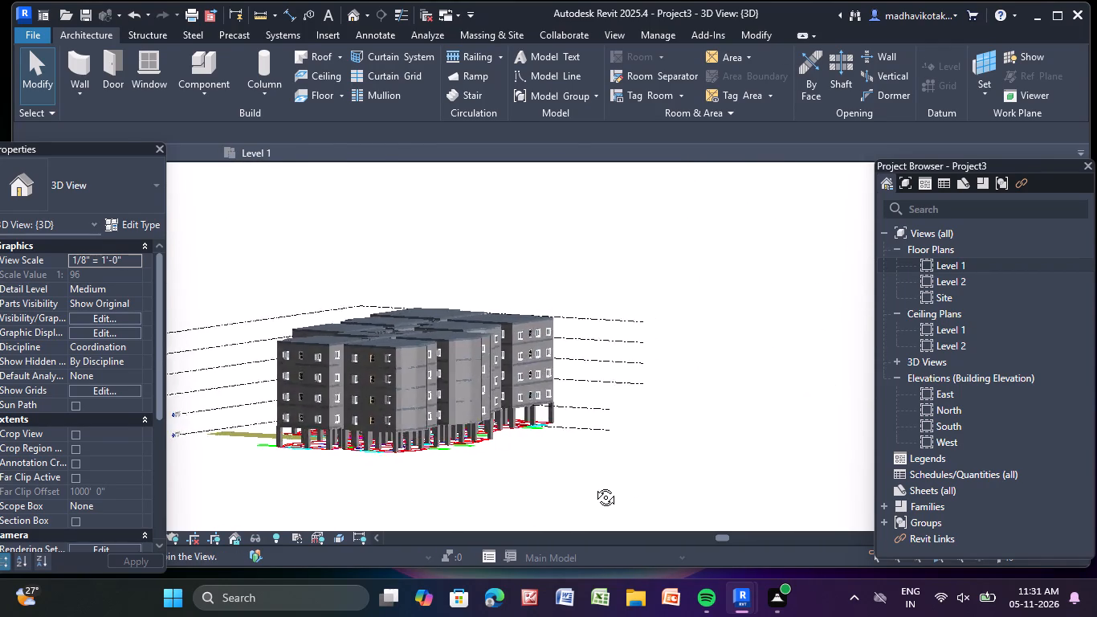
pyautogui.keyDown('shift'); pyautogui.moveTo(593, 485); pyautogui.dragTo(592, 485, button='middle'); pyautogui.keyUp('shift')
pyautogui.scroll(-1, 584, 480)
pyautogui.keyDown('shift'); pyautogui.moveTo(610, 477); pyautogui.dragTo(571, 485, button='middle'); pyautogui.keyUp('shift')
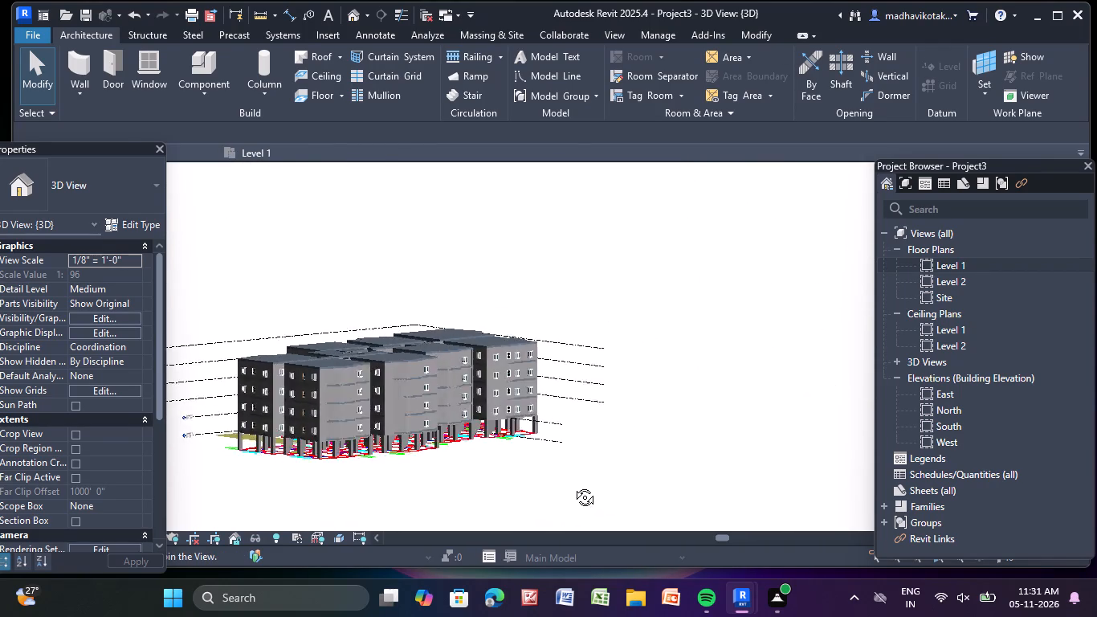
pyautogui.keyDown('shift'); pyautogui.moveTo(571, 485); pyautogui.dragTo(439, 484, button='middle'); pyautogui.keyUp('shift')
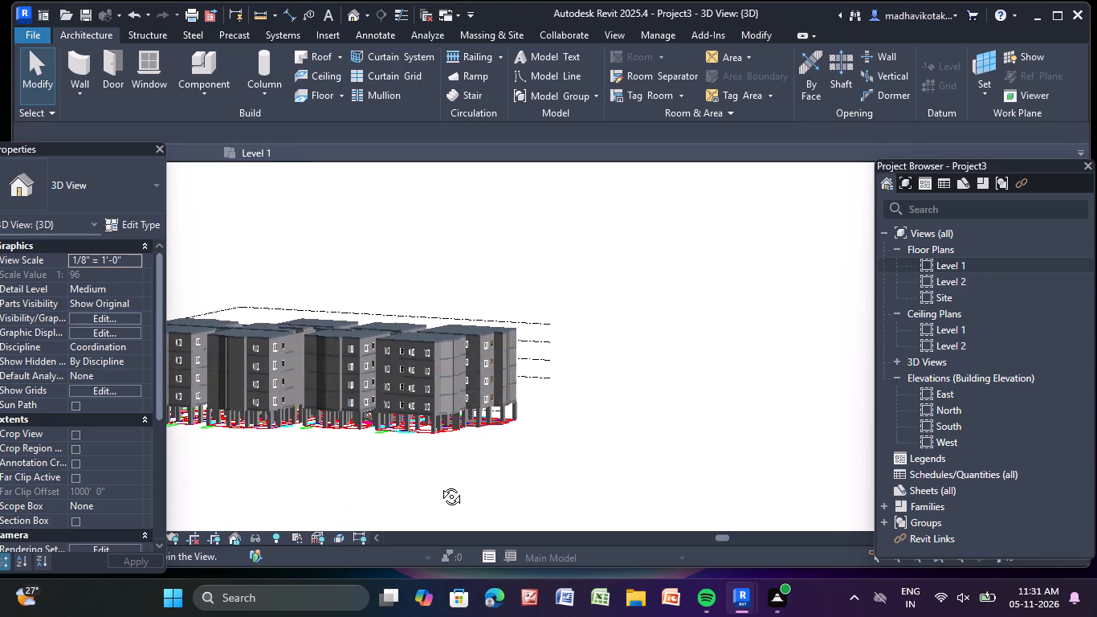
pyautogui.keyDown('shift'); pyautogui.moveTo(439, 484); pyautogui.dragTo(515, 369, button='middle'); pyautogui.keyUp('shift')
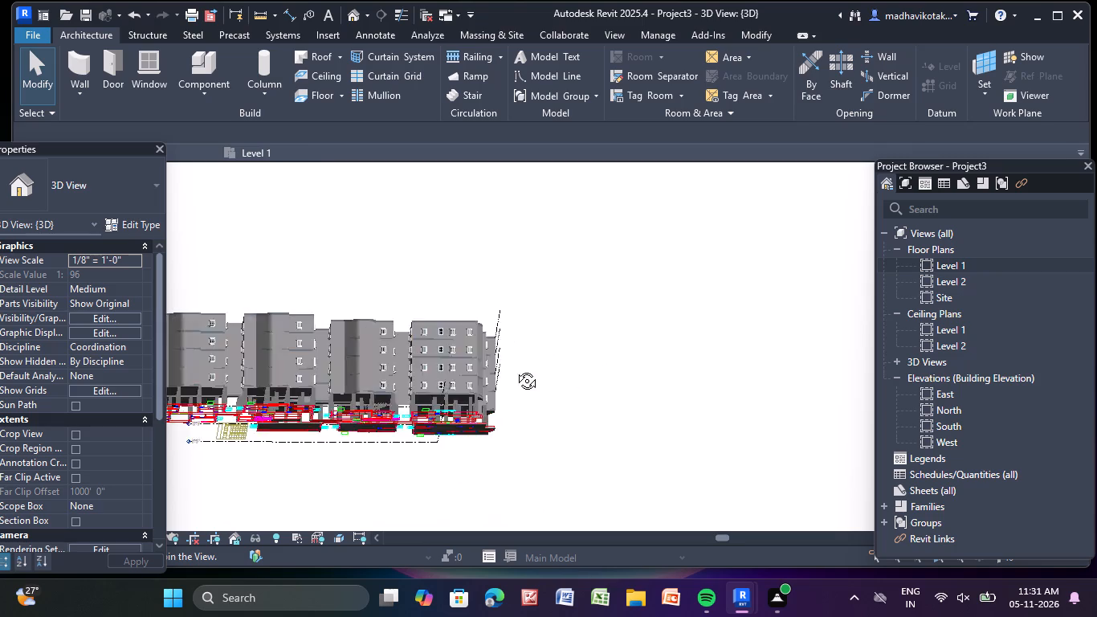
pyautogui.keyDown('shift'); pyautogui.moveTo(515, 369); pyautogui.dragTo(496, 411, button='middle'); pyautogui.keyUp('shift')
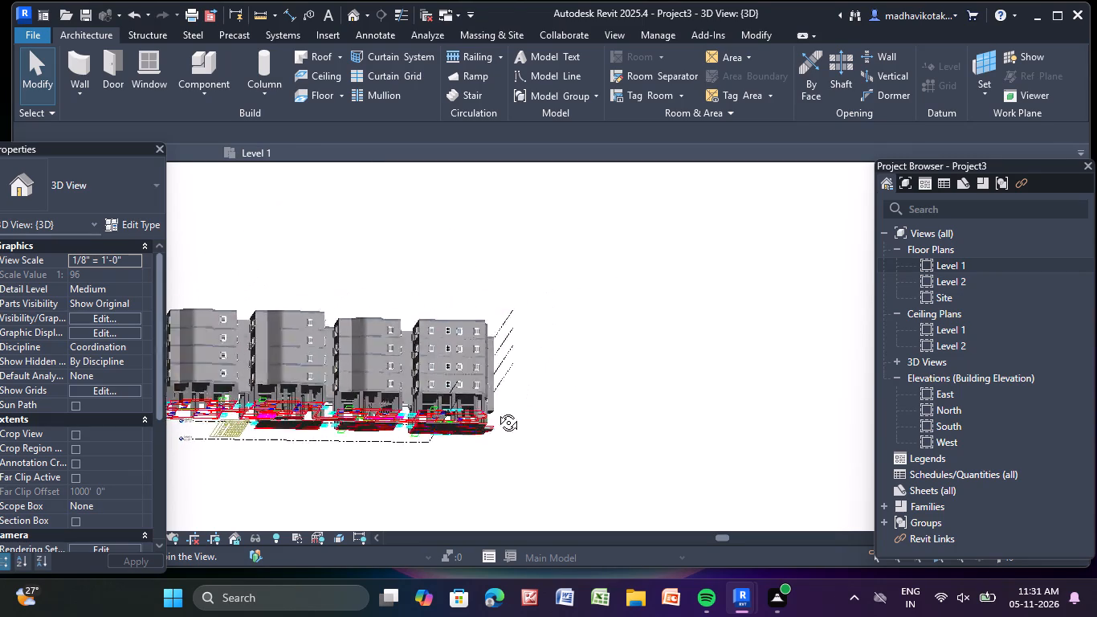
pyautogui.keyDown('shift'); pyautogui.moveTo(496, 411); pyautogui.dragTo(313, 491, button='middle'); pyautogui.keyUp('shift')
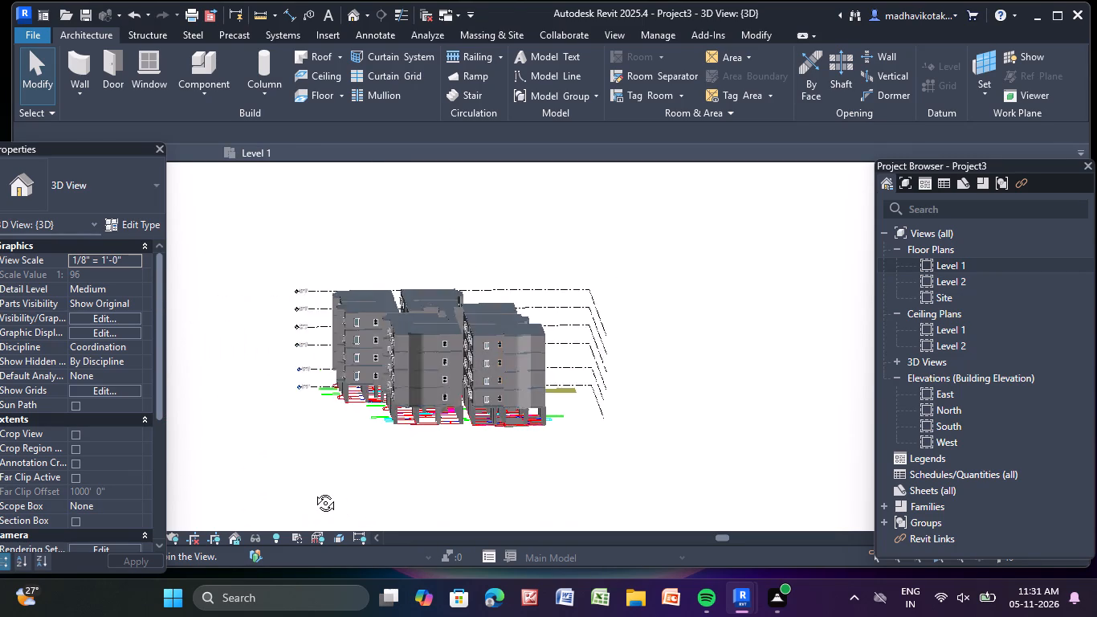
pyautogui.keyDown('shift'); pyautogui.moveTo(313, 491); pyautogui.dragTo(296, 484, button='middle'); pyautogui.keyUp('shift')
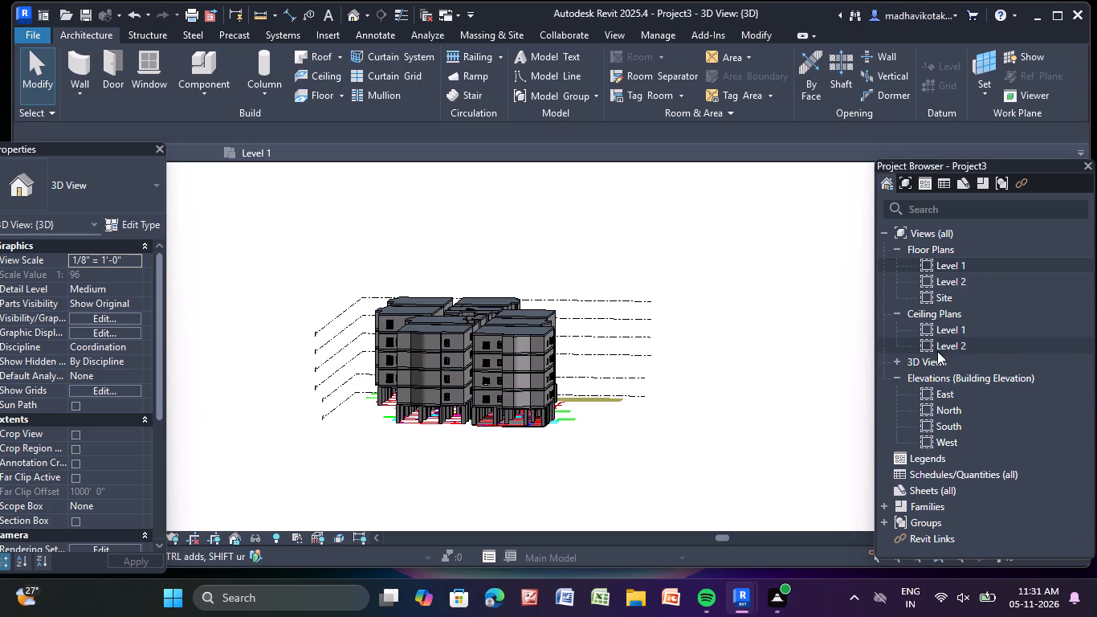
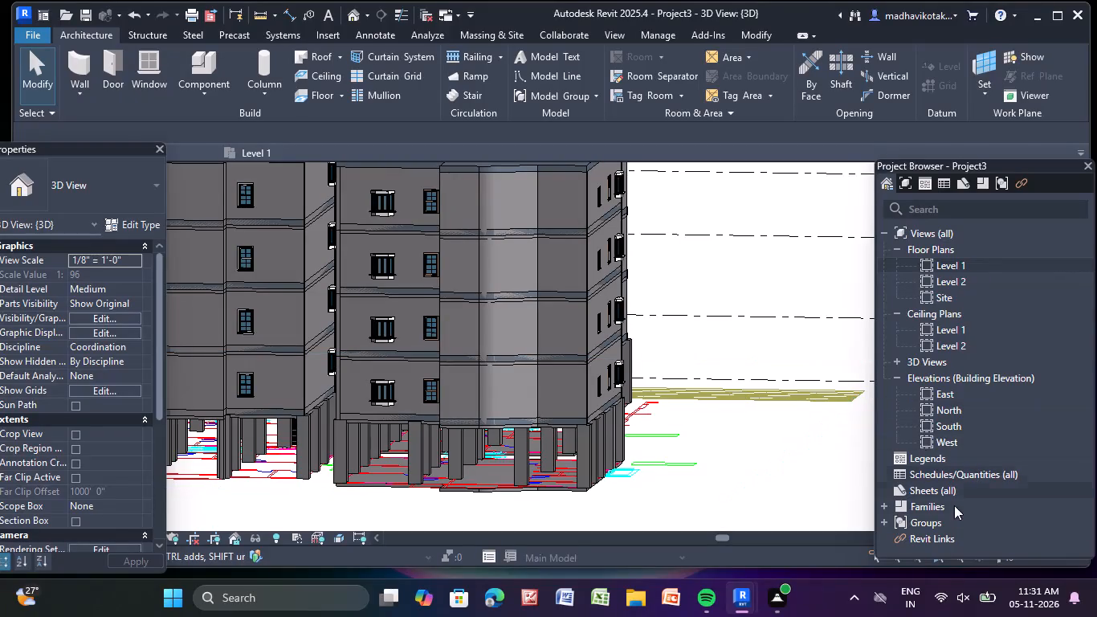
# In the North elevation, add three levels above Level 6, each offset 10' from the level below it.
pyautogui.doubleClick(965, 409)
pyautogui.scroll(-4, 728, 358)
pyautogui.moveTo(712, 367); pyautogui.dragTo(655, 435, button='middle')
pyautogui.scroll(6, 504, 353)
pyautogui.moveTo(540, 319); pyautogui.dragTo(487, 378, button='middle')
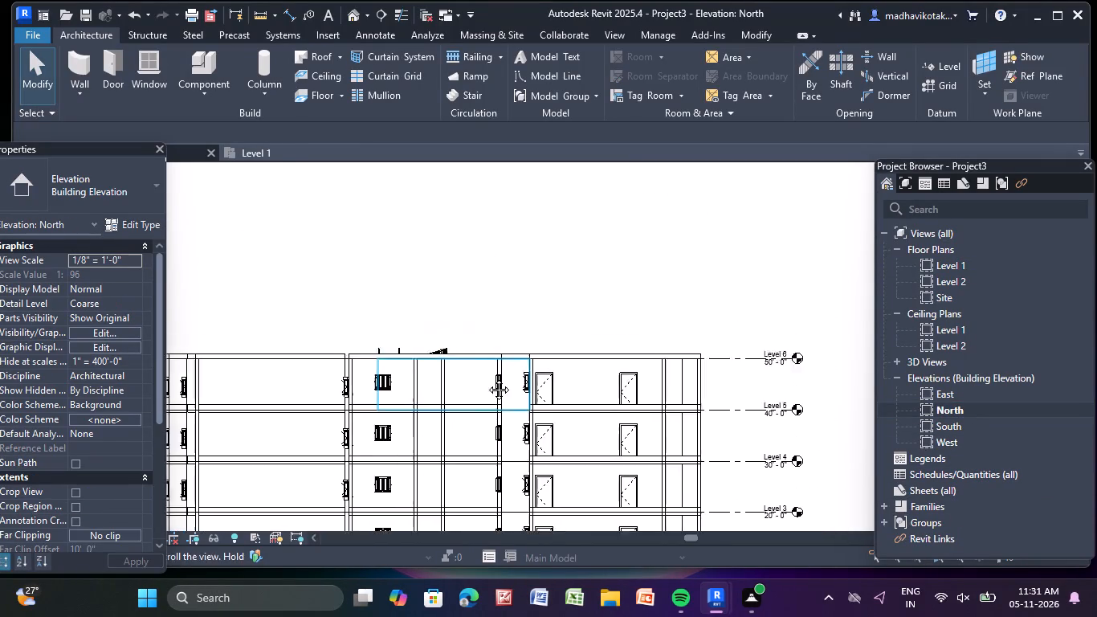
pyautogui.moveTo(487, 378); pyautogui.dragTo(479, 387, button='middle')
pyautogui.click(944, 59)
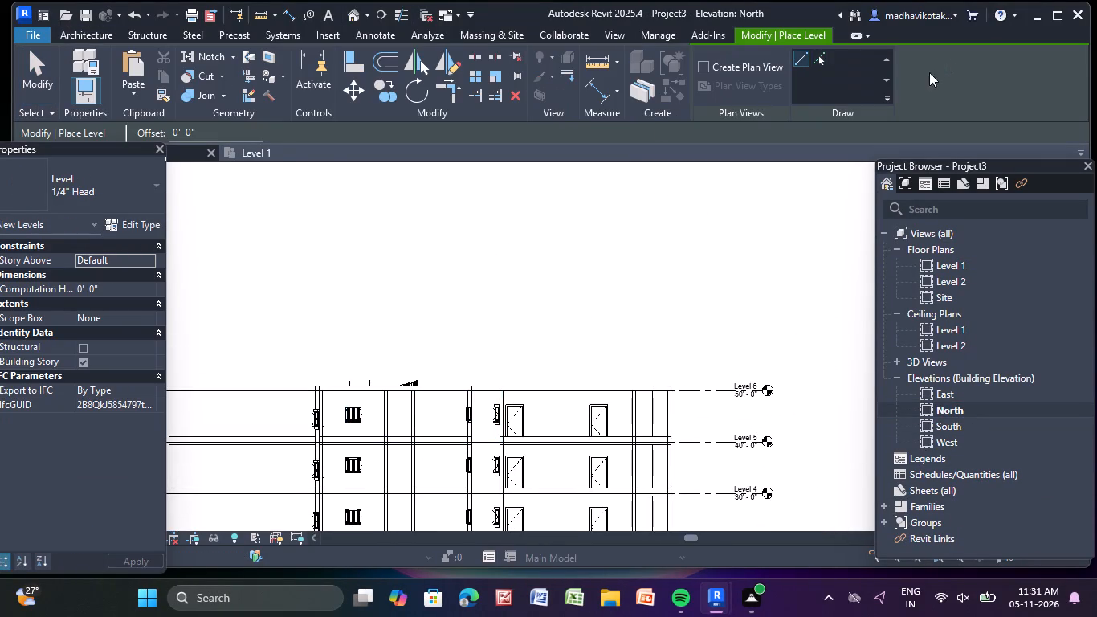
pyautogui.click(213, 133)
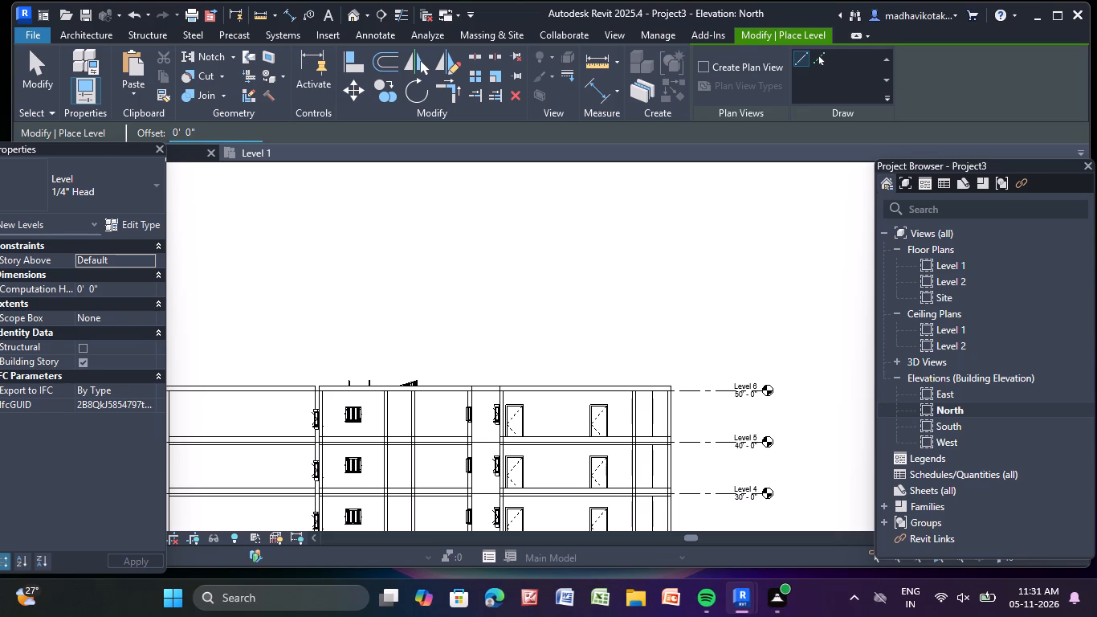
pyautogui.press('BackSpace')
pyautogui.press('BackSpace')
pyautogui.press('BackSpace')
pyautogui.press('BackSpace')
pyautogui.press('BackSpace')
pyautogui.press('BackSpace')
pyautogui.press('BackSpace')
pyautogui.press('BackSpace')
pyautogui.press('BackSpace')
pyautogui.press('BackSpace')
pyautogui.press('BackSpace')
pyautogui.press('BackSpace')
pyautogui.press('BackSpace')
pyautogui.press('BackSpace')
pyautogui.press('BackSpace')
pyautogui.press('BackSpace')
pyautogui.write("10'")
pyautogui.press('Return')
pyautogui.scroll(3, 213, 133)
pyautogui.click(813, 54)
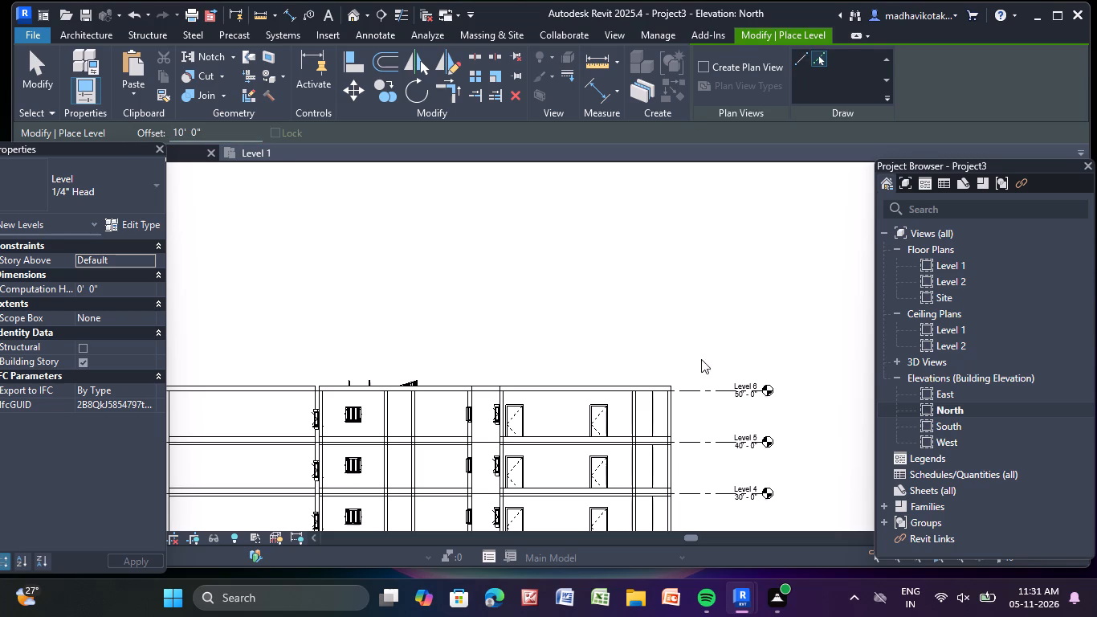
pyautogui.click(699, 387)
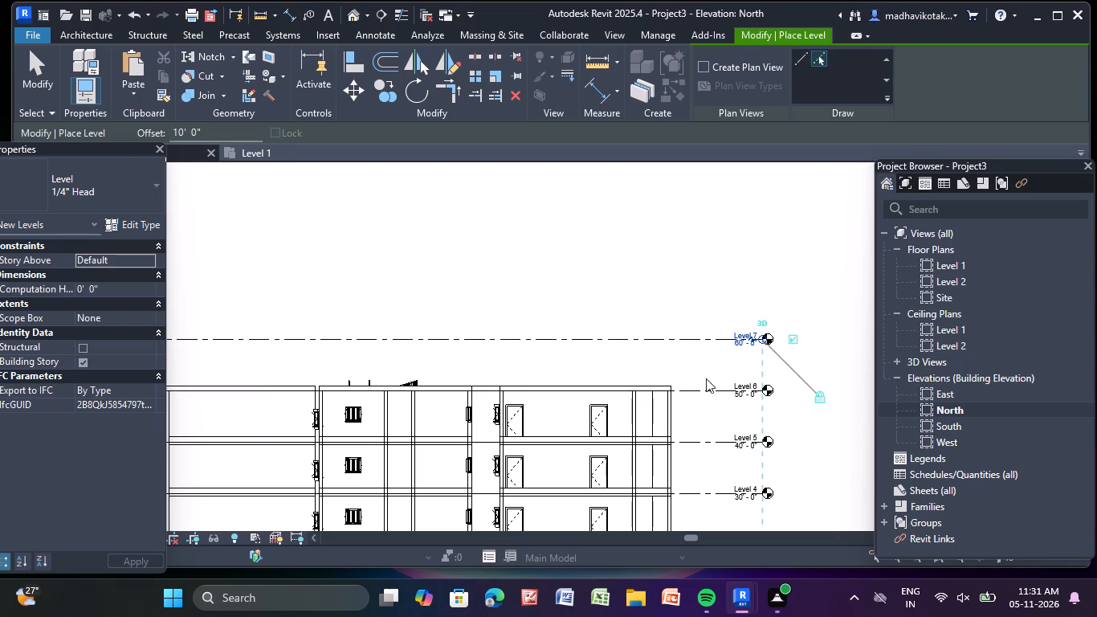
pyautogui.click(711, 338)
pyautogui.click(640, 284)
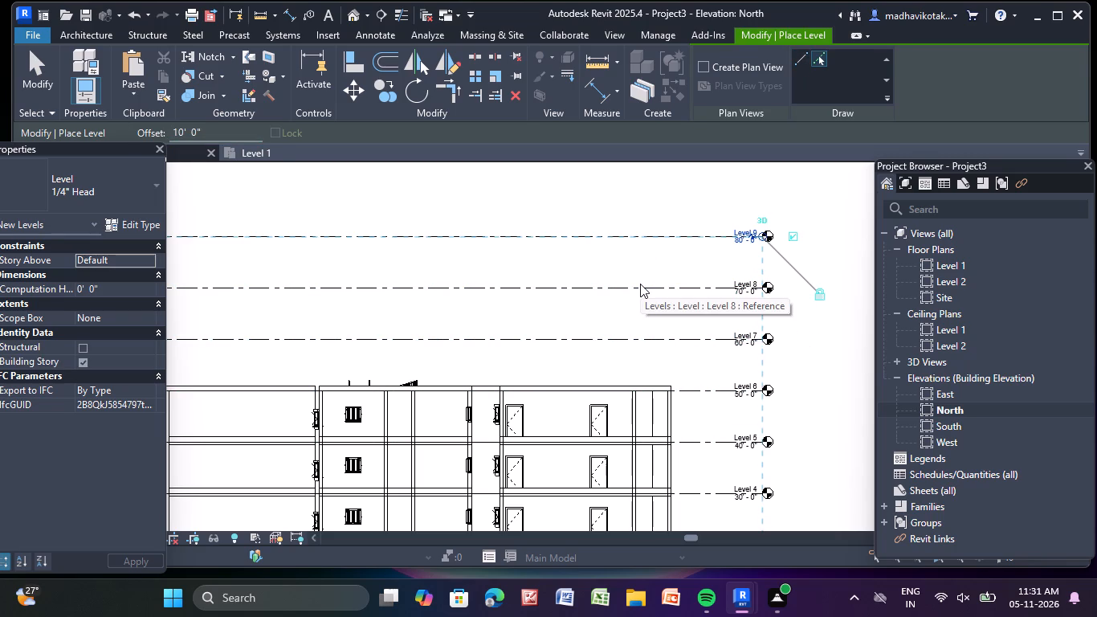
pyautogui.press('Escape')
pyautogui.press('Escape')
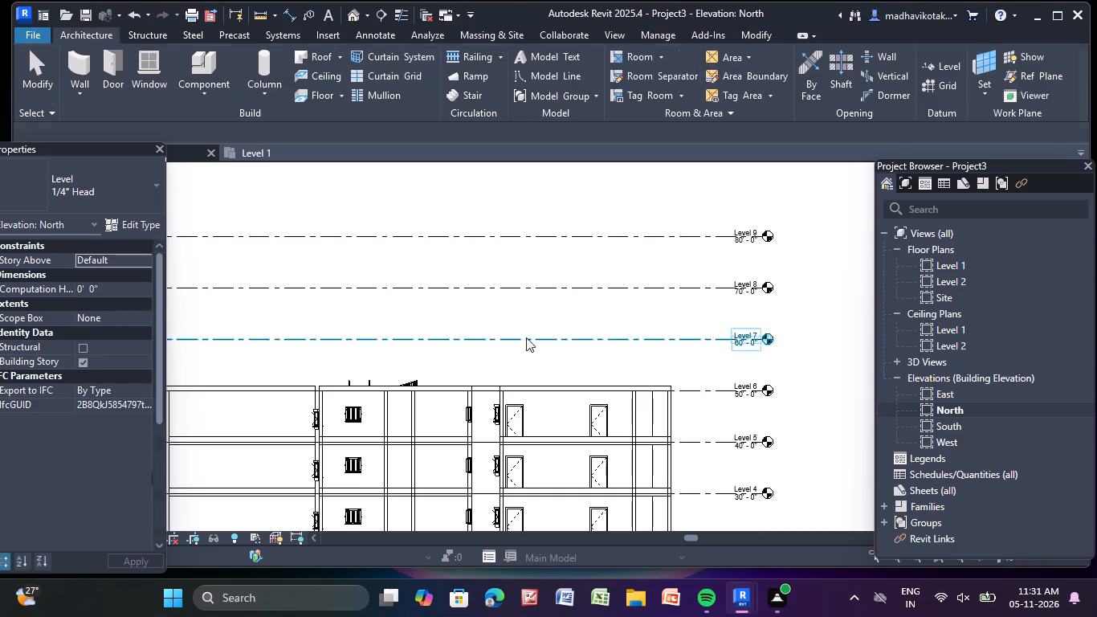
# Copy the entire top storey between Level 5 and Level 6 and paste it aligned to Levels 6, 7 and 8.
pyautogui.scroll(-4, 523, 366)
pyautogui.moveTo(522, 368); pyautogui.dragTo(520, 317, button='middle')
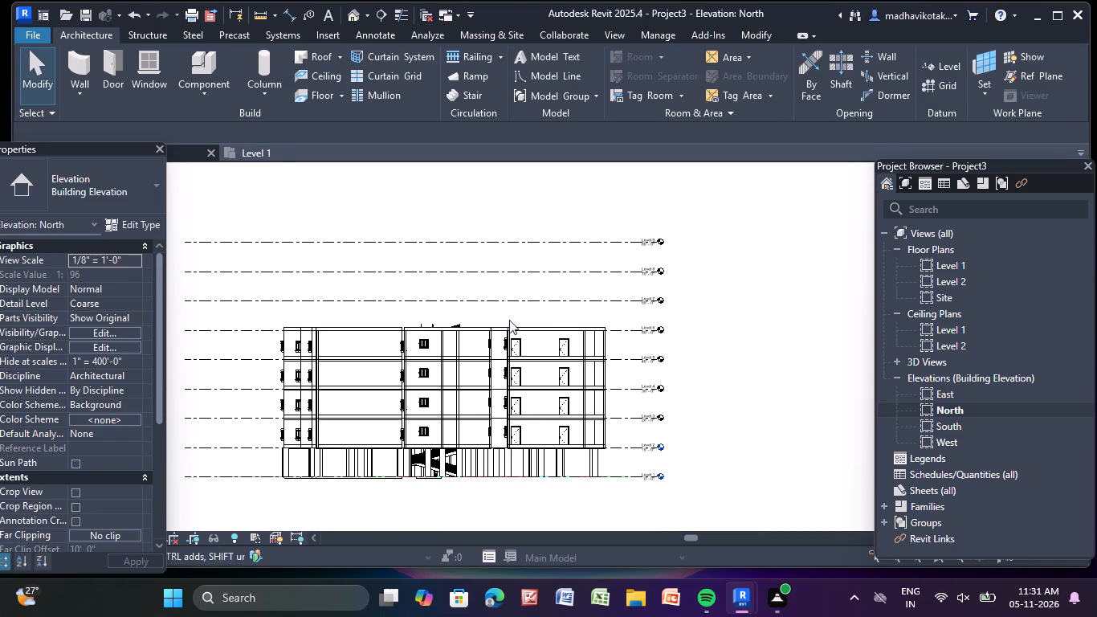
pyautogui.scroll(4, 251, 322)
pyautogui.moveTo(292, 300); pyautogui.dragTo(205, 227, button='middle')
pyautogui.moveTo(181, 235); pyautogui.dragTo(269, 251)
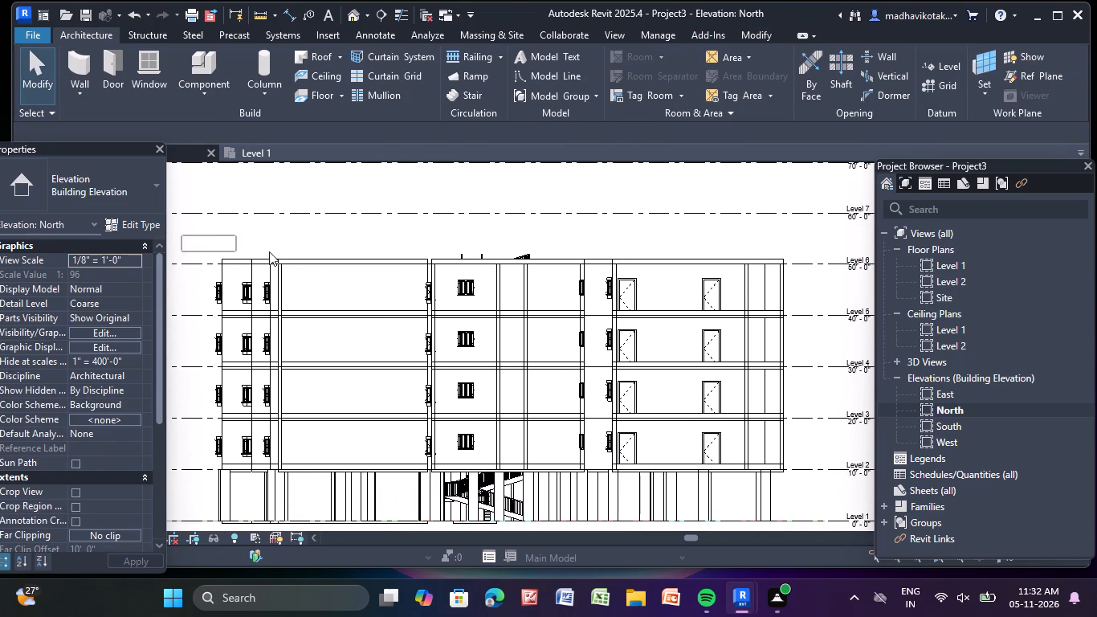
pyautogui.moveTo(269, 251); pyautogui.dragTo(812, 307)
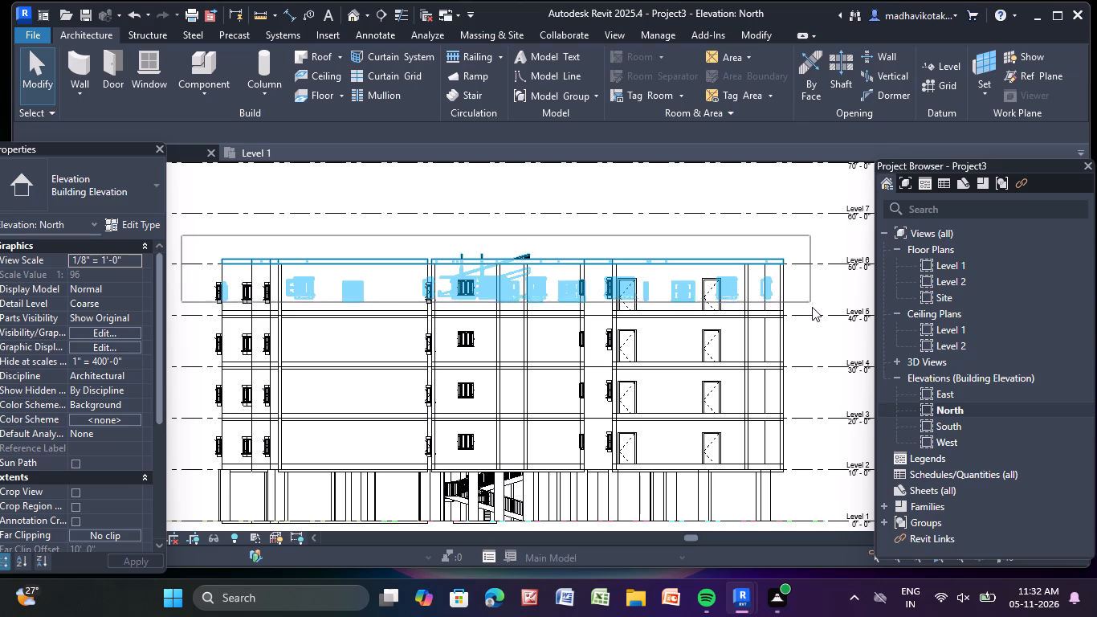
pyautogui.moveTo(812, 307); pyautogui.dragTo(820, 319)
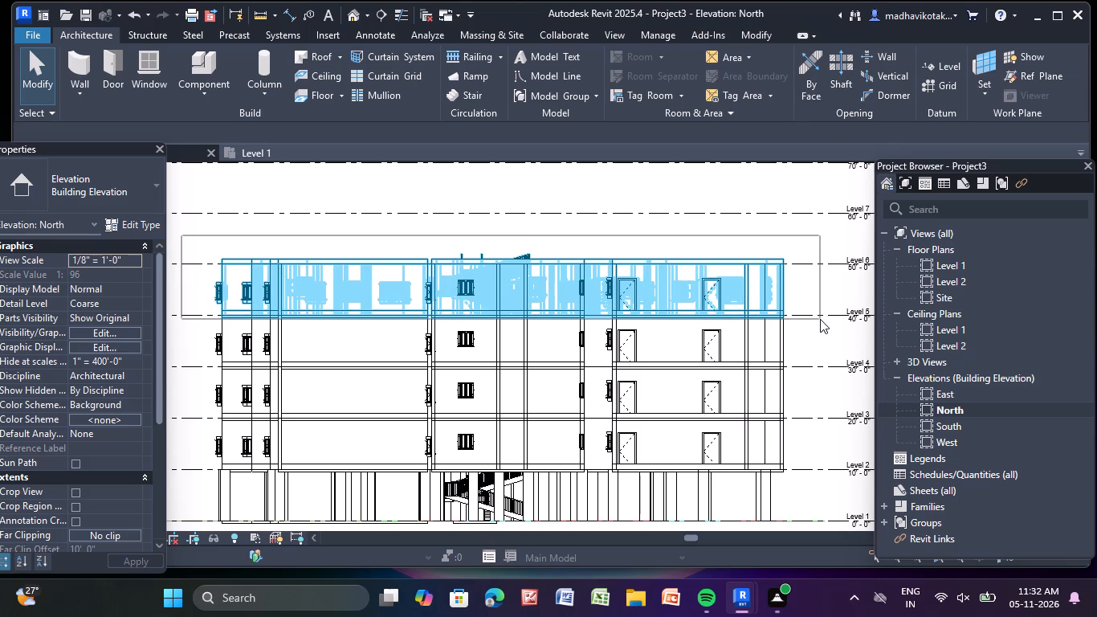
pyautogui.moveTo(820, 319); pyautogui.dragTo(828, 317)
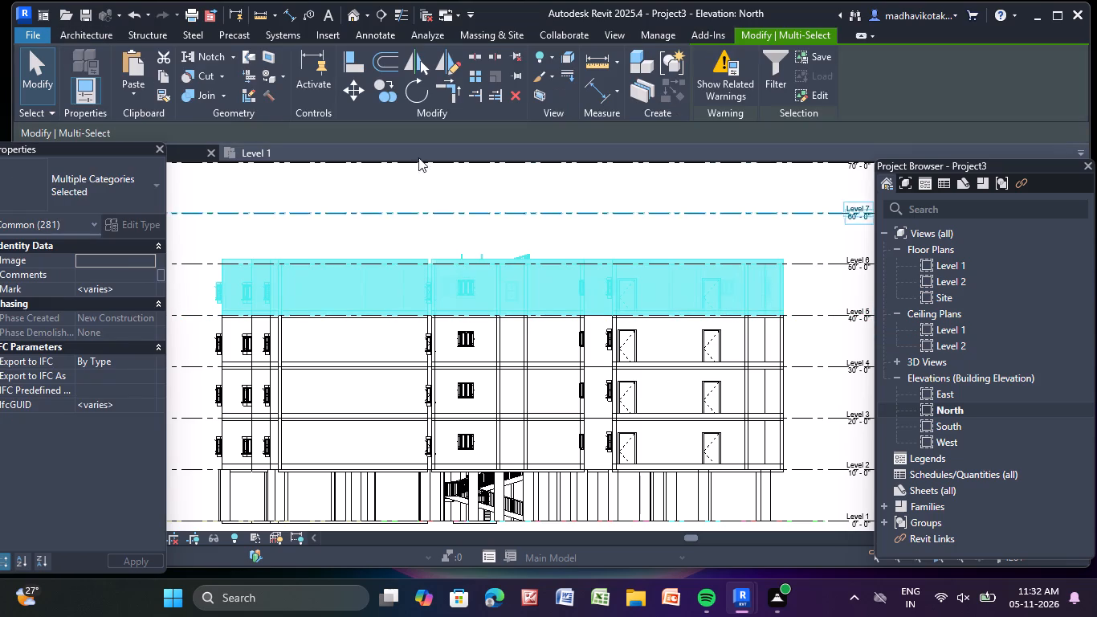
pyautogui.click(162, 73)
pyautogui.click(130, 91)
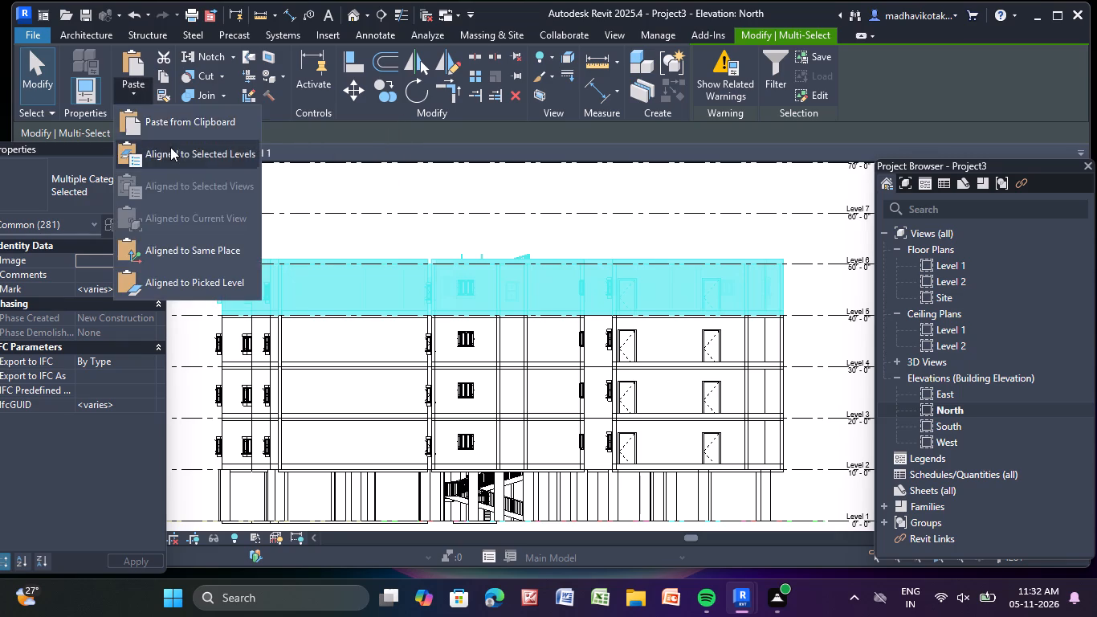
pyautogui.click(170, 149)
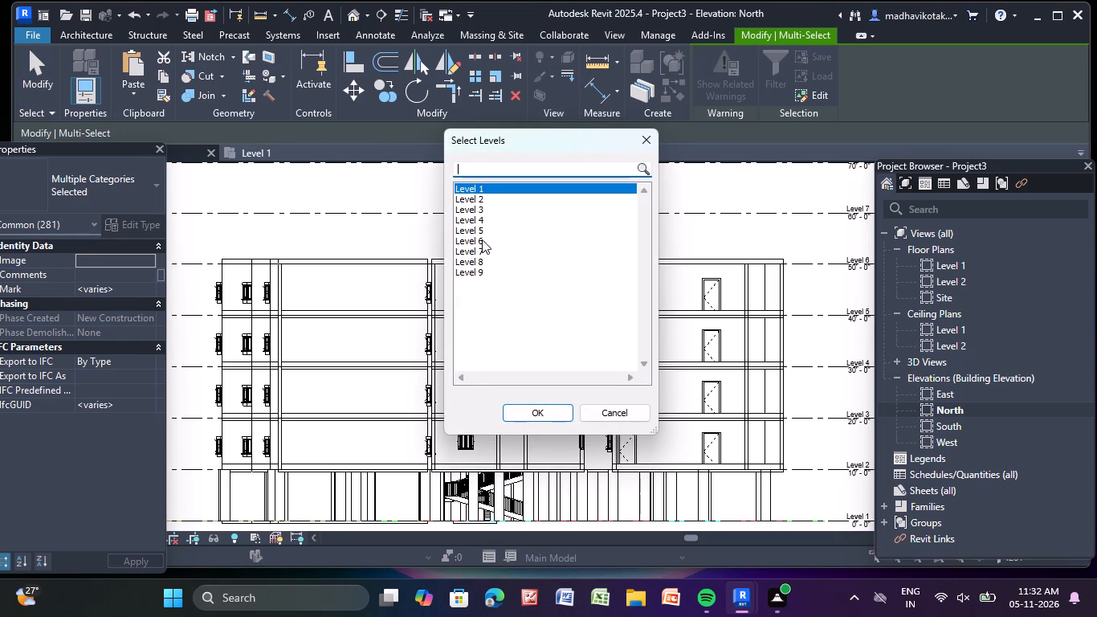
pyautogui.moveTo(482, 239); pyautogui.dragTo(473, 267)
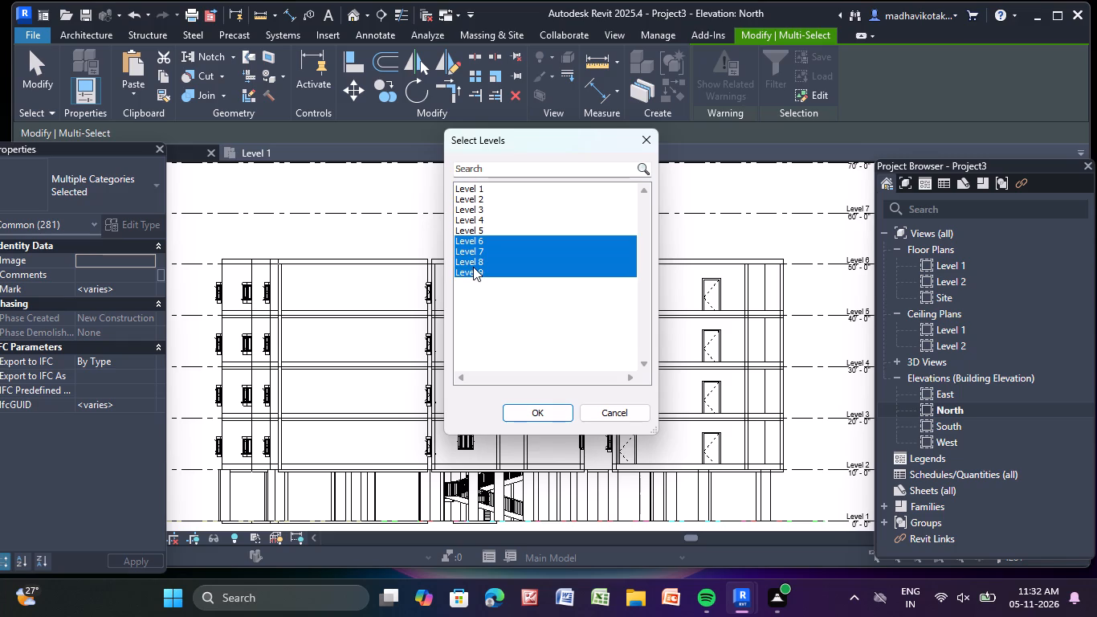
pyautogui.moveTo(473, 267); pyautogui.dragTo(479, 259)
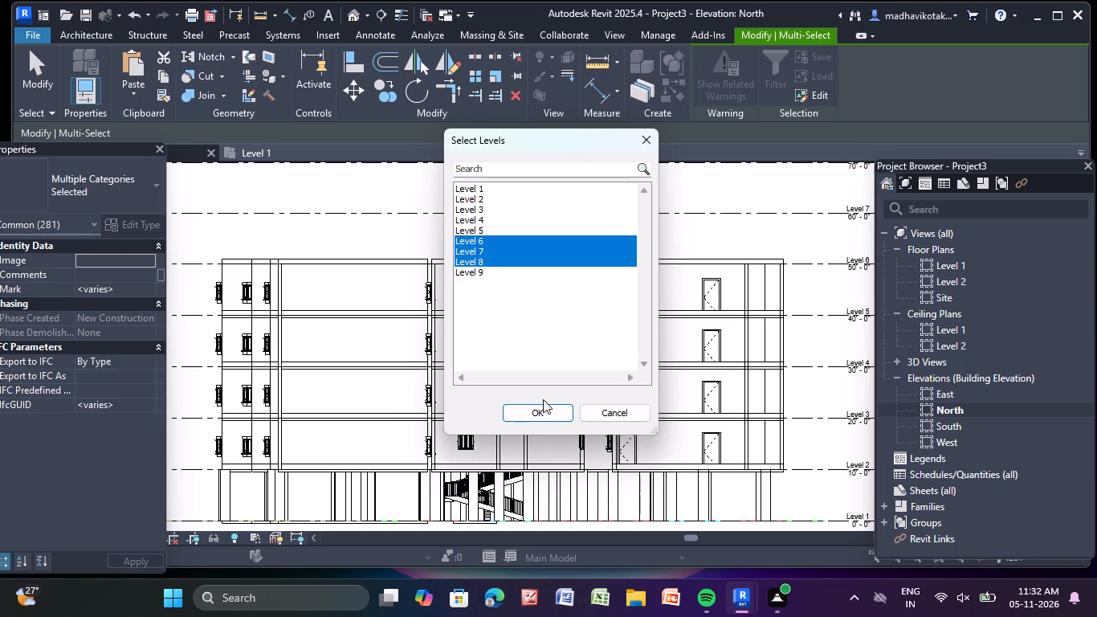
pyautogui.click(538, 410)
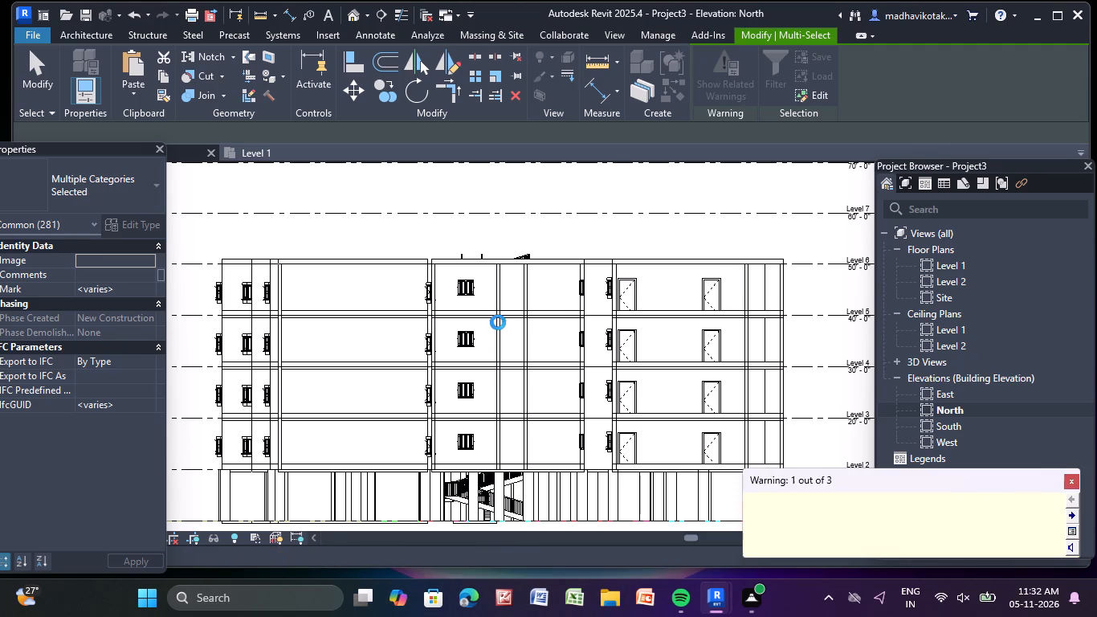
pyautogui.scroll(-5, 497, 321)
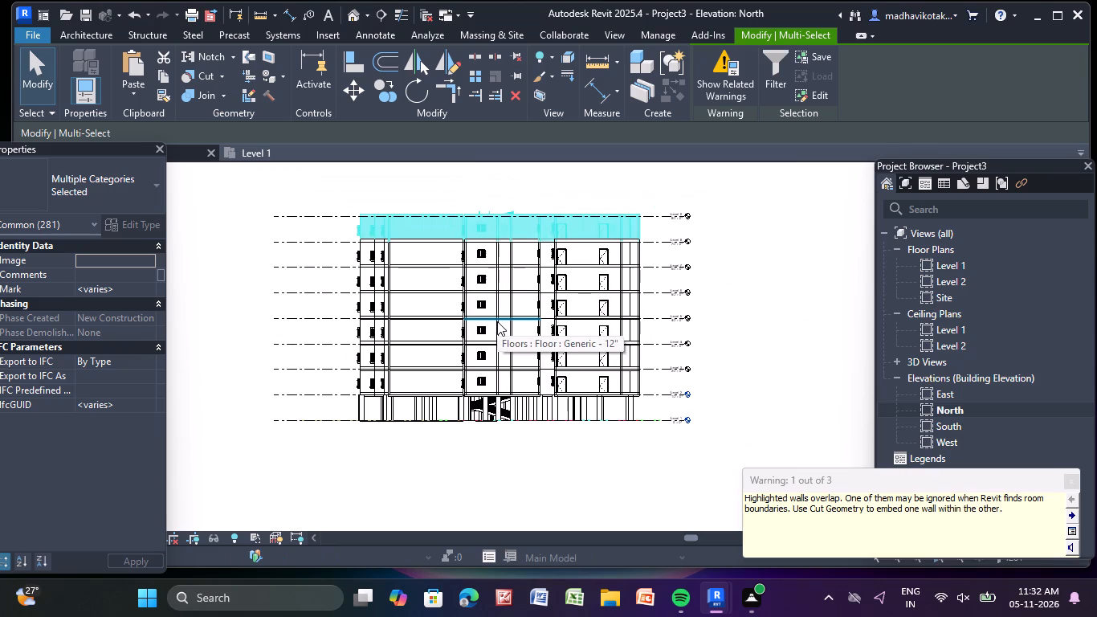
pyautogui.press('Escape')
pyautogui.press('Escape')
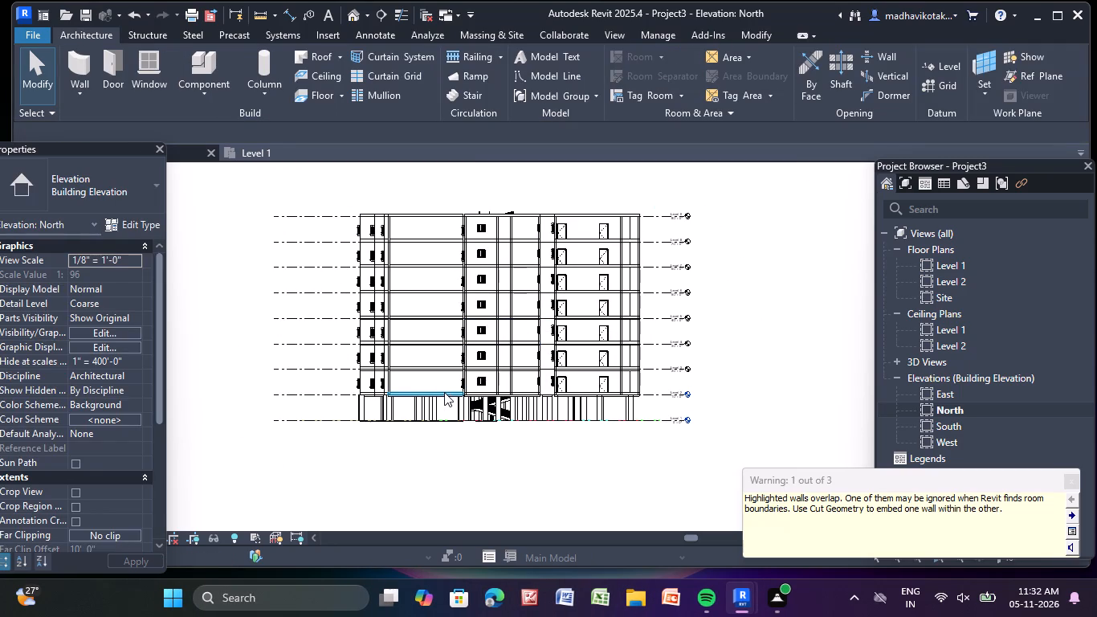
# Check the added upper storeys in the North elevation, and from all around the building in the default 3D view.
pyautogui.moveTo(444, 392); pyautogui.dragTo(423, 417, button='middle')
pyautogui.scroll(-1, 436, 402)
pyautogui.scroll(3, 373, 320)
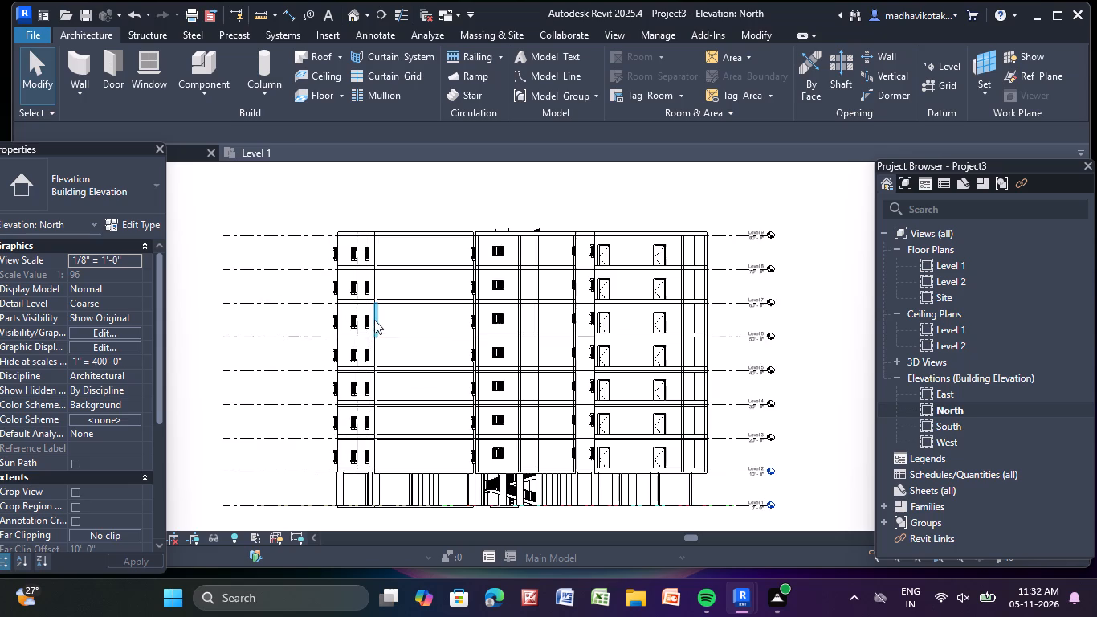
pyautogui.scroll(-3, 683, 320)
pyautogui.moveTo(659, 322); pyautogui.dragTo(528, 341, button='middle')
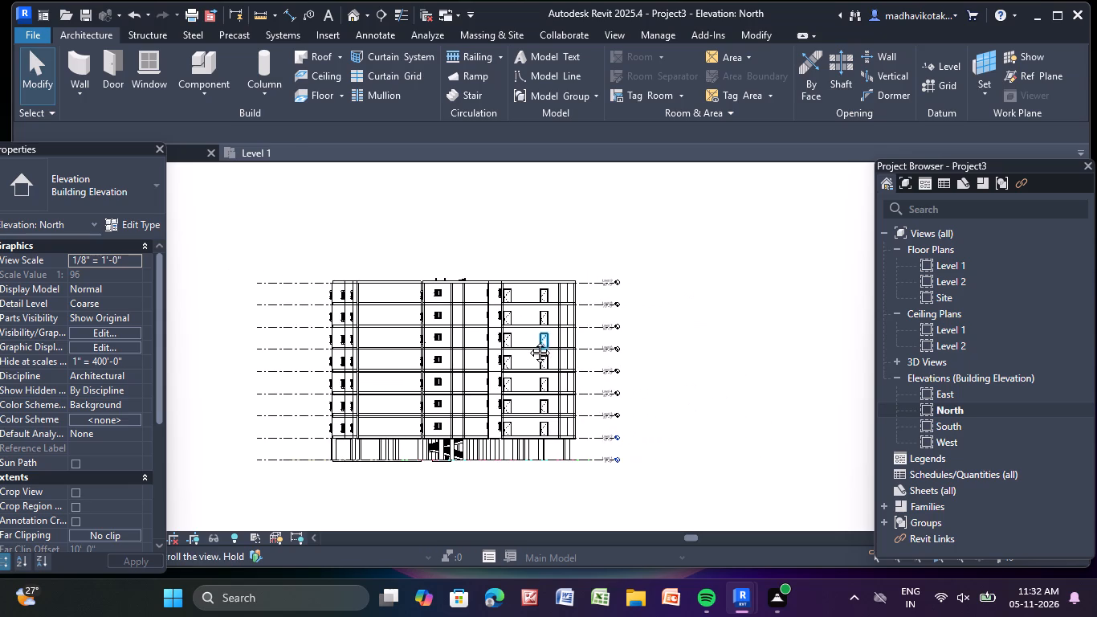
pyautogui.moveTo(528, 341); pyautogui.dragTo(516, 341, button='middle')
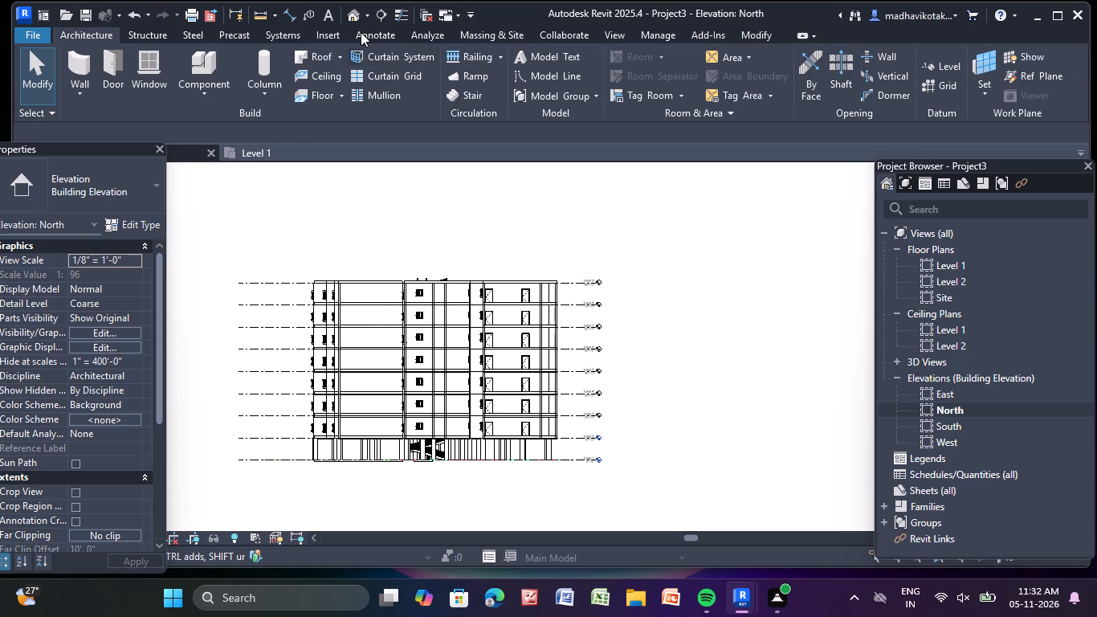
pyautogui.click(353, 9)
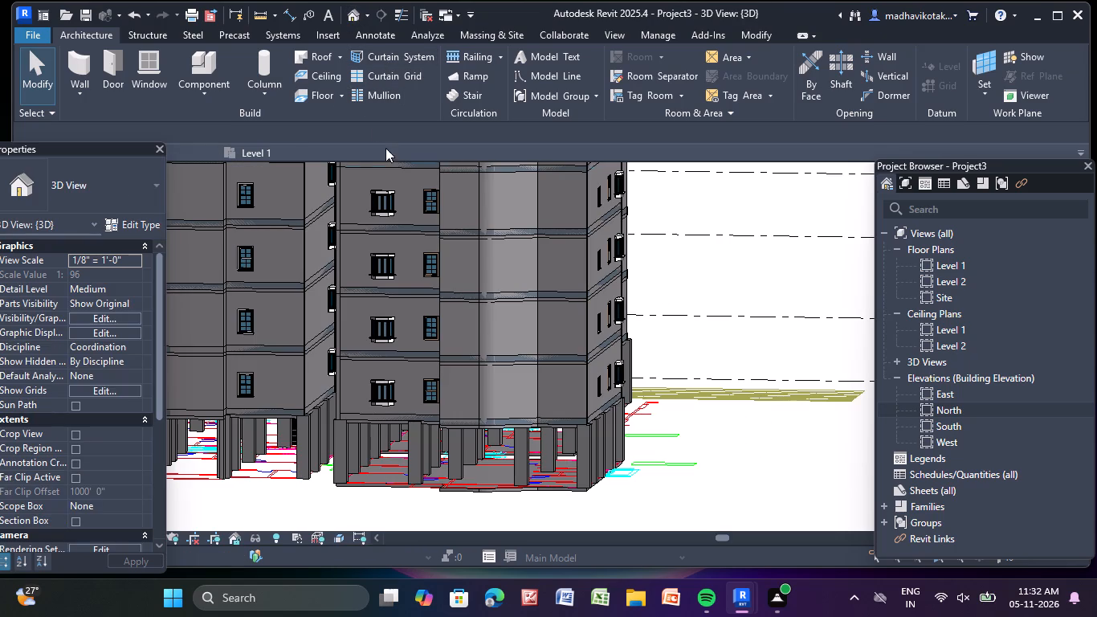
pyautogui.scroll(-4, 559, 264)
pyautogui.moveTo(560, 266); pyautogui.dragTo(641, 476, button='middle')
pyautogui.moveTo(663, 341); pyautogui.dragTo(667, 243, button='middle')
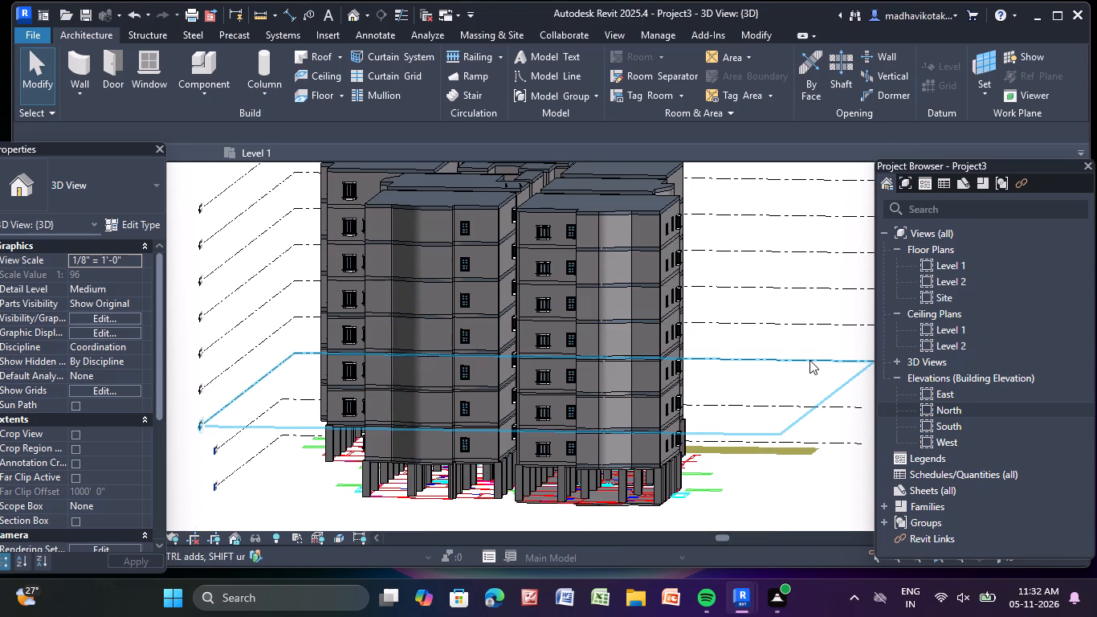
pyautogui.keyDown('shift'); pyautogui.moveTo(809, 360); pyautogui.dragTo(738, 349, button='middle'); pyautogui.keyUp('shift')
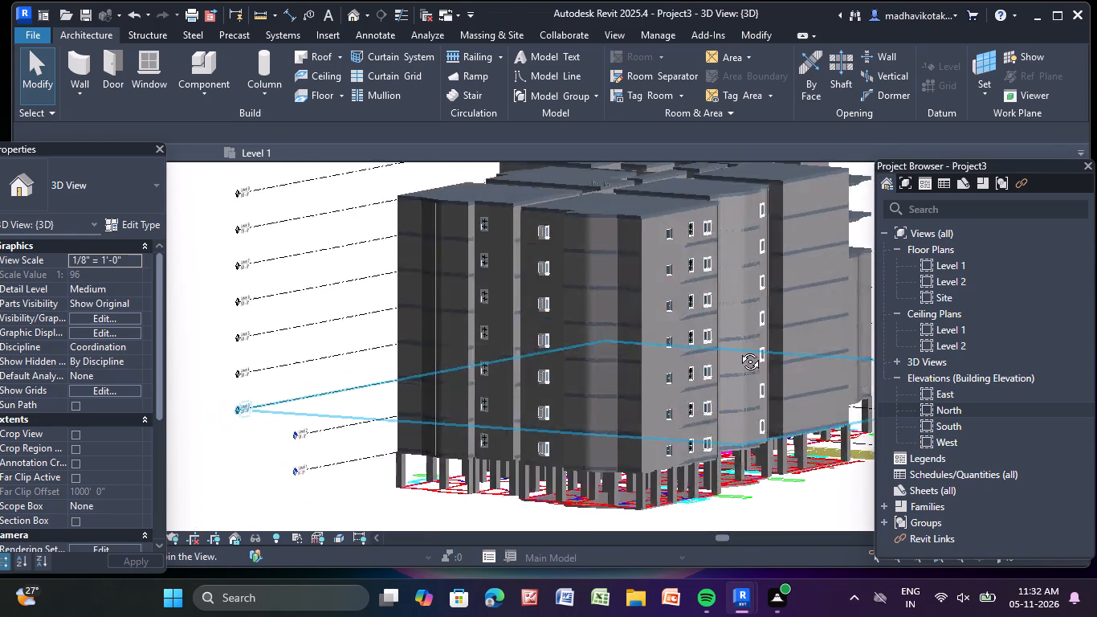
pyautogui.keyDown('shift'); pyautogui.moveTo(738, 349); pyautogui.dragTo(370, 354, button='middle'); pyautogui.keyUp('shift')
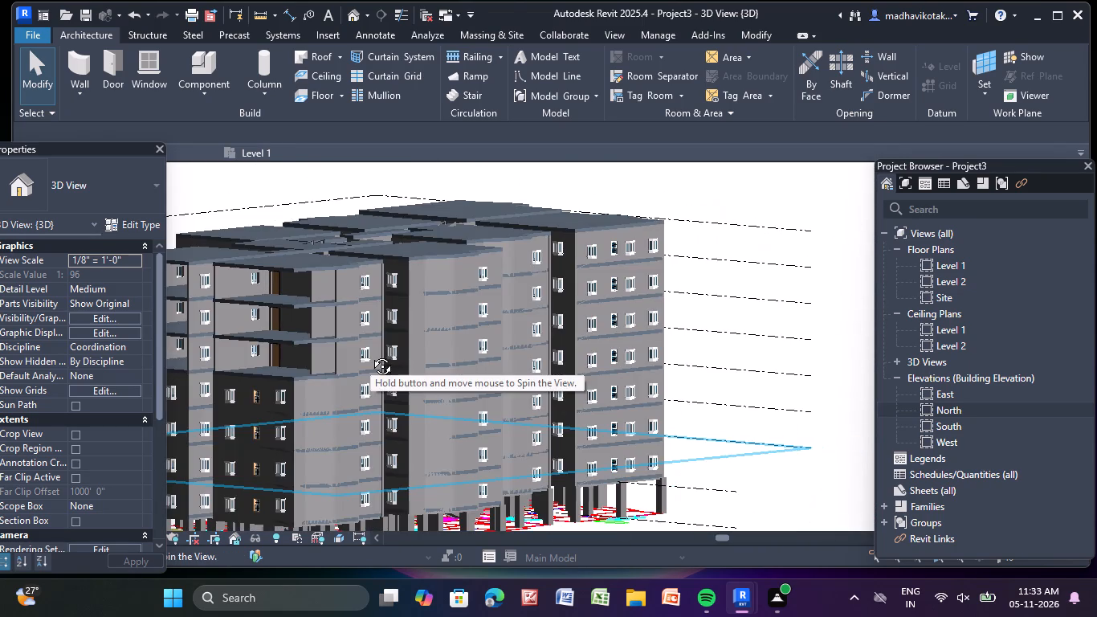
pyautogui.keyDown('shift'); pyautogui.moveTo(370, 354); pyautogui.dragTo(451, 342, button='middle'); pyautogui.keyUp('shift')
pyautogui.moveTo(436, 335); pyautogui.dragTo(311, 318, button='middle')
# Copy the three-window outer wall based on Level 5, beside the curved corner, and paste it aligned to Levels 6, 7 and 8.
pyautogui.scroll(4, 412, 369)
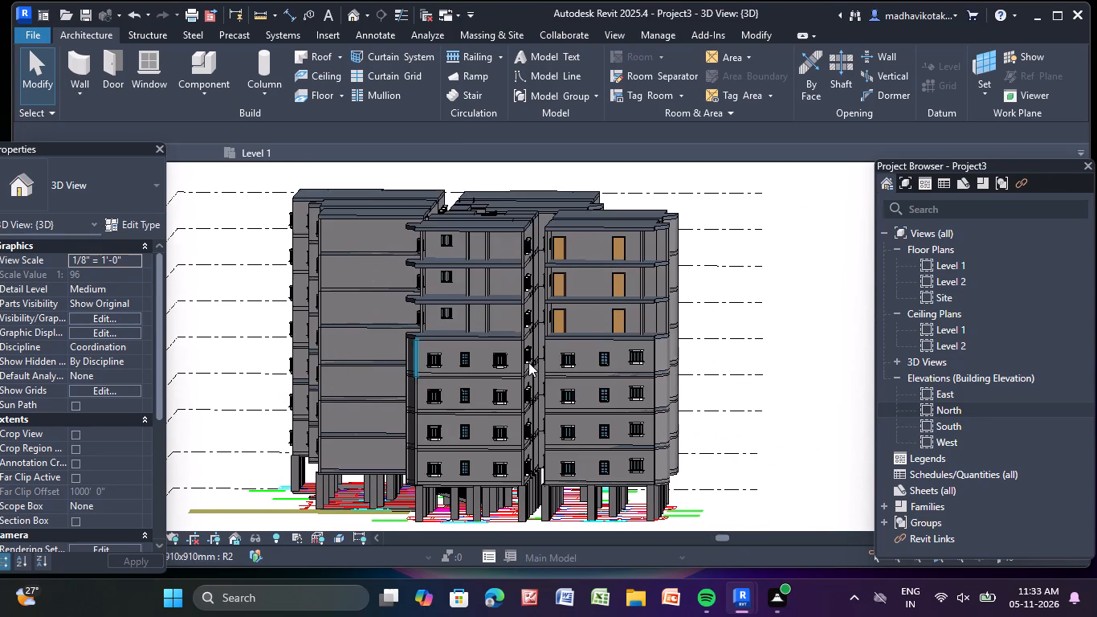
pyautogui.scroll(3, 479, 356)
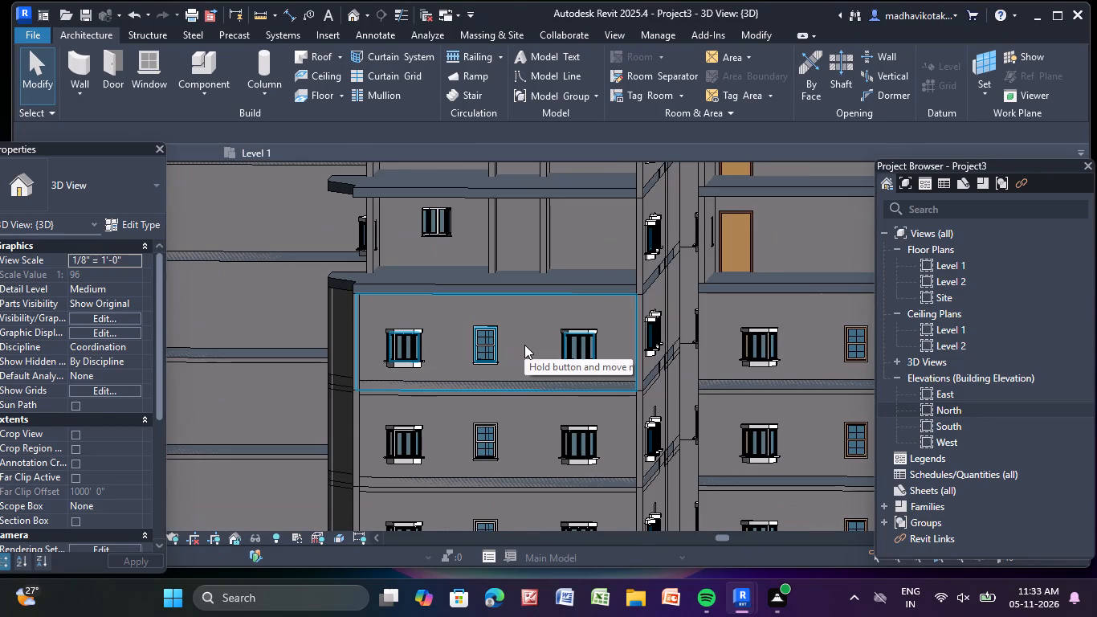
pyautogui.click(524, 345)
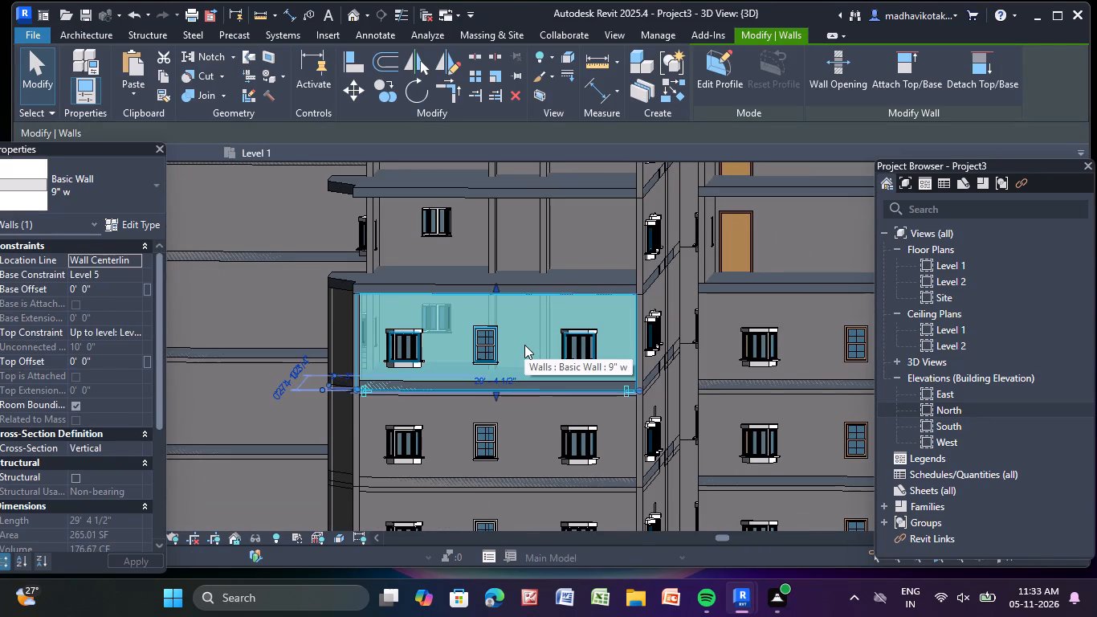
pyautogui.moveTo(524, 345); pyautogui.dragTo(524, 355, button='middle')
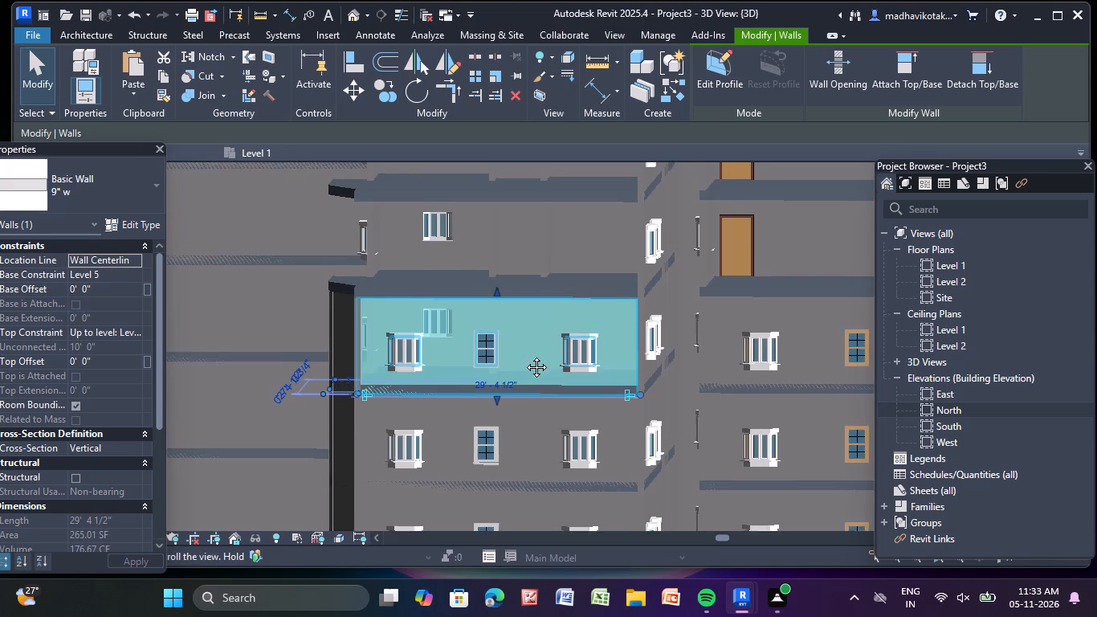
pyautogui.moveTo(524, 355); pyautogui.dragTo(514, 382, button='middle')
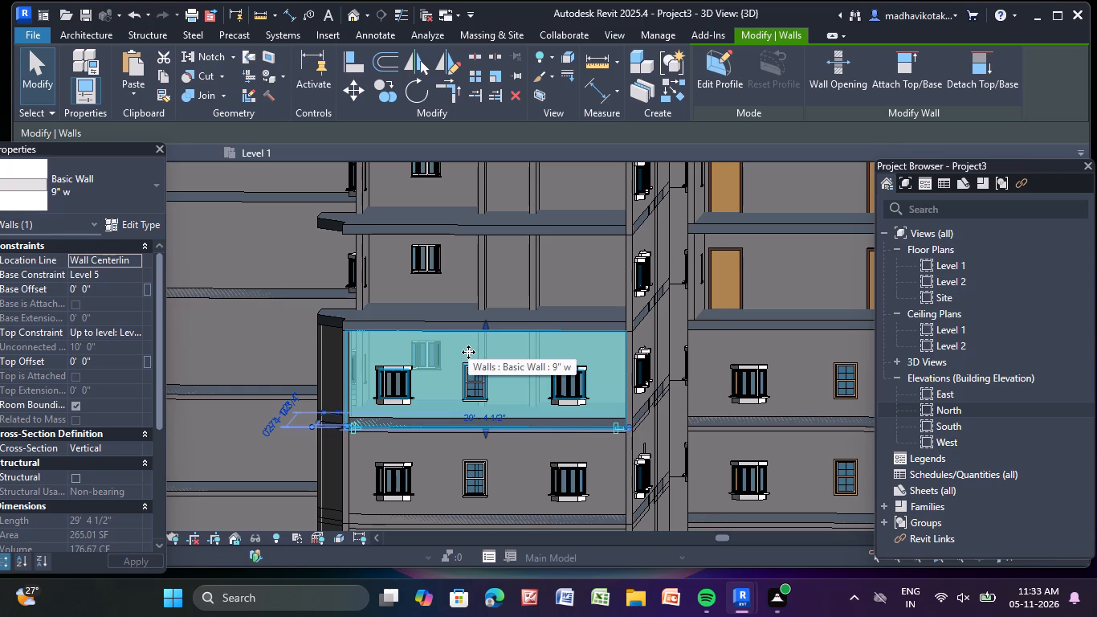
pyautogui.click(161, 76)
pyautogui.click(133, 100)
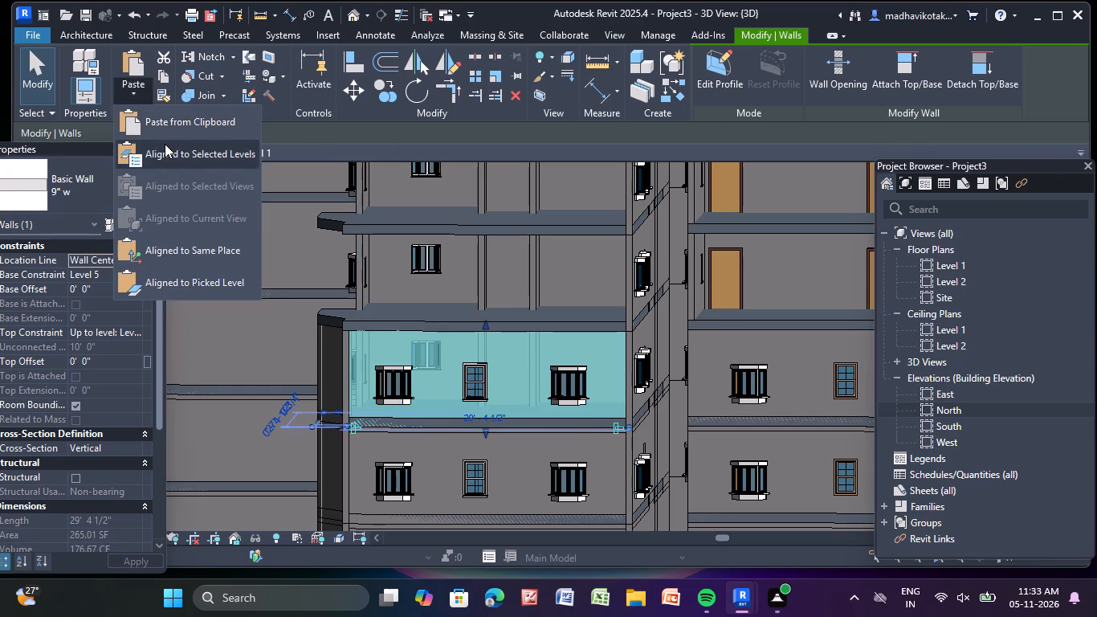
pyautogui.click(164, 157)
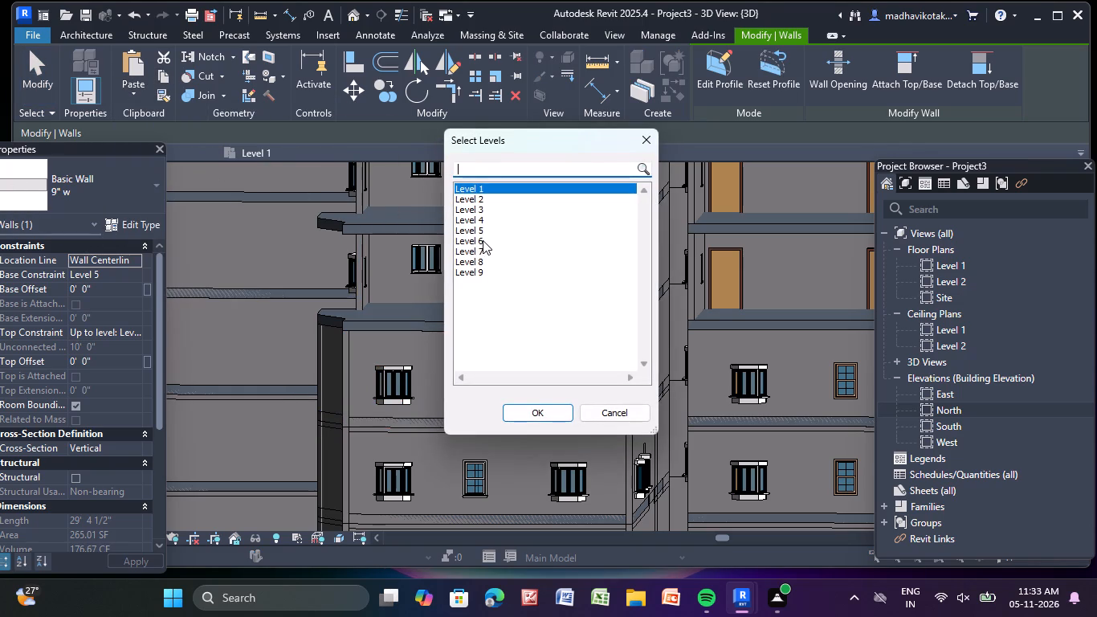
pyautogui.moveTo(483, 240); pyautogui.dragTo(479, 266)
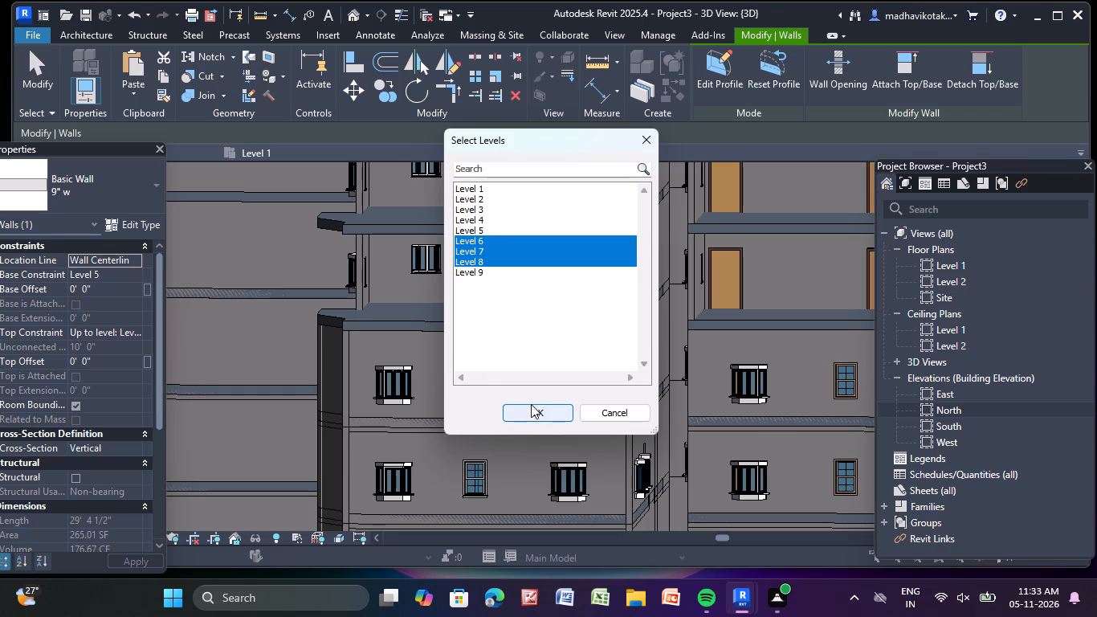
pyautogui.click(531, 408)
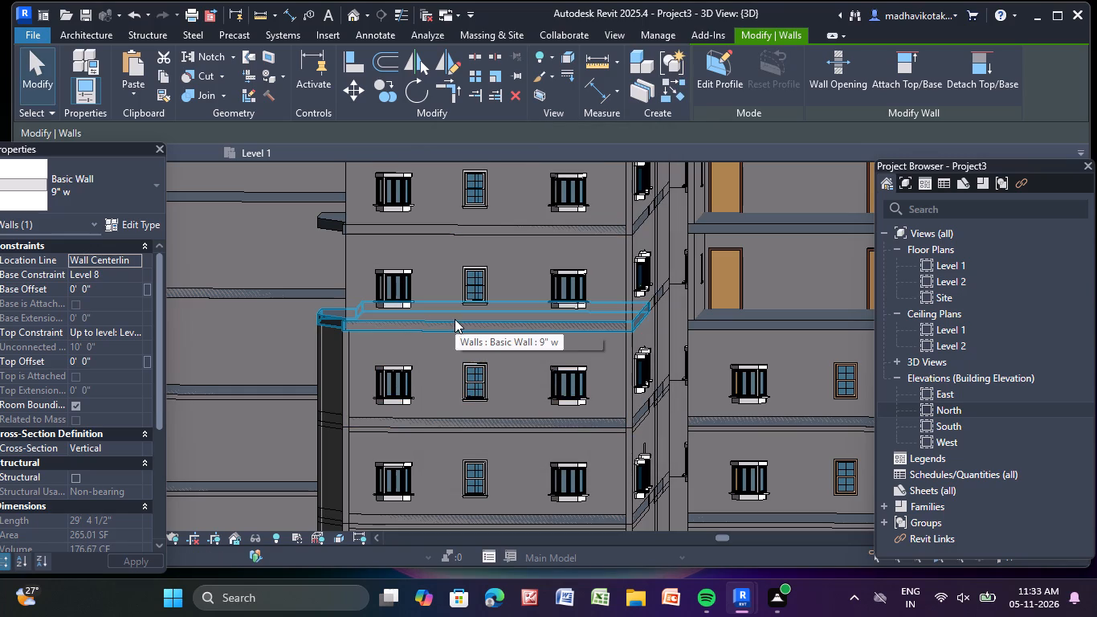
pyautogui.moveTo(451, 318); pyautogui.dragTo(449, 318, button='middle')
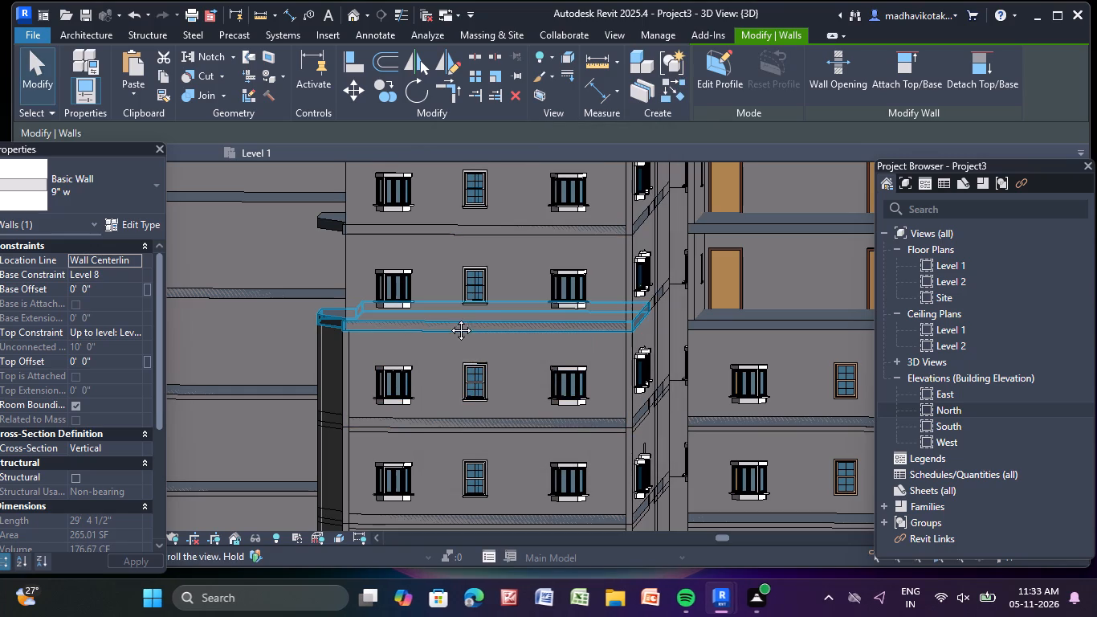
pyautogui.moveTo(449, 318); pyautogui.dragTo(401, 390, button='middle')
pyautogui.scroll(-3, 407, 366)
pyautogui.moveTo(406, 372); pyautogui.dragTo(394, 389, button='middle')
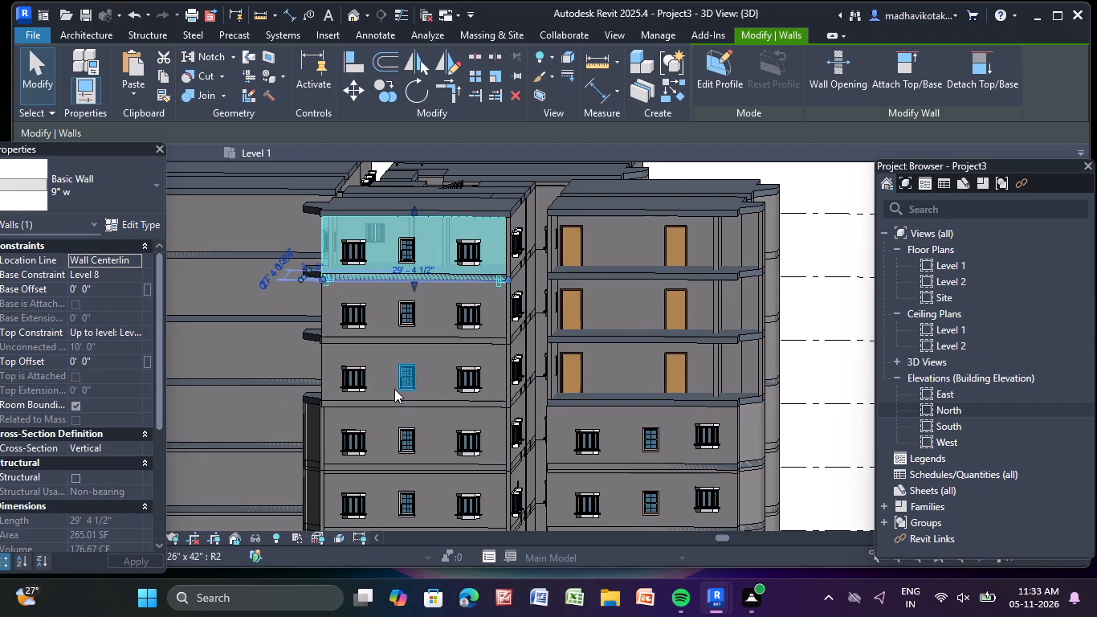
pyautogui.press('Escape')
# Copy the adjacent block's three-window outer wall based on Level 5 and paste it aligned to Levels 6, 7 and 8.
pyautogui.moveTo(430, 374); pyautogui.dragTo(405, 301, button='middle')
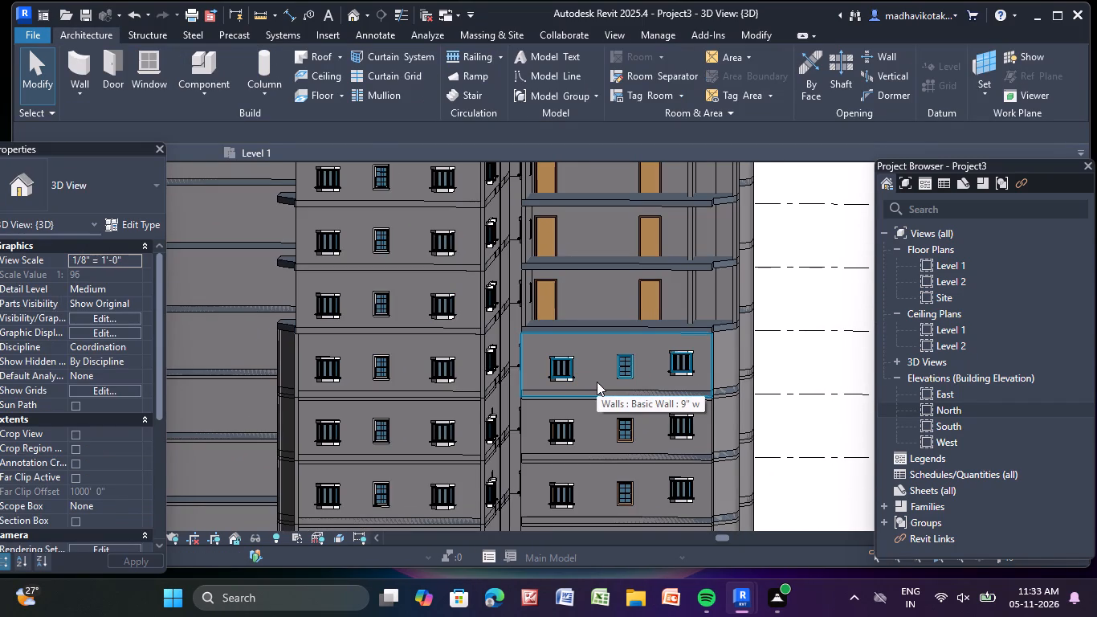
pyautogui.click(597, 382)
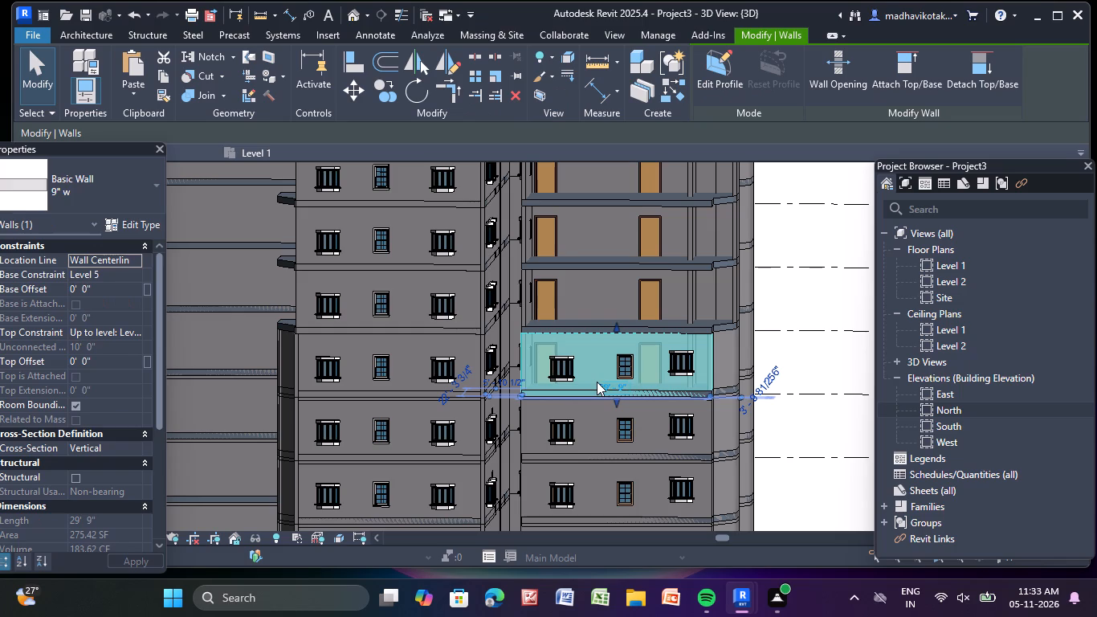
pyautogui.click(160, 75)
pyautogui.click(133, 96)
pyautogui.click(194, 161)
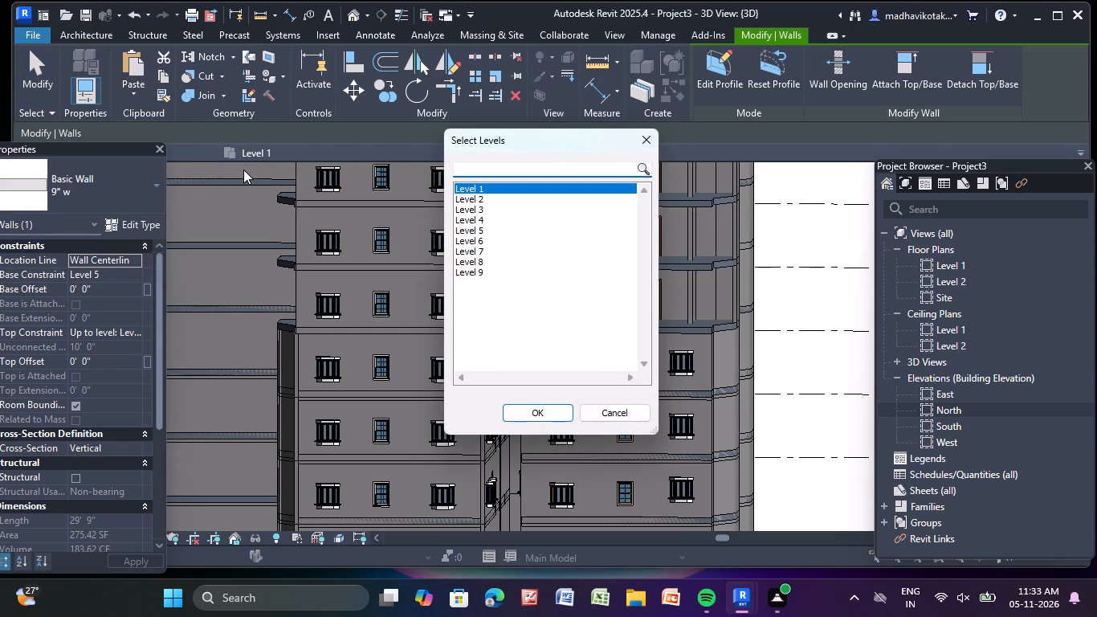
pyautogui.moveTo(475, 238); pyautogui.dragTo(474, 246)
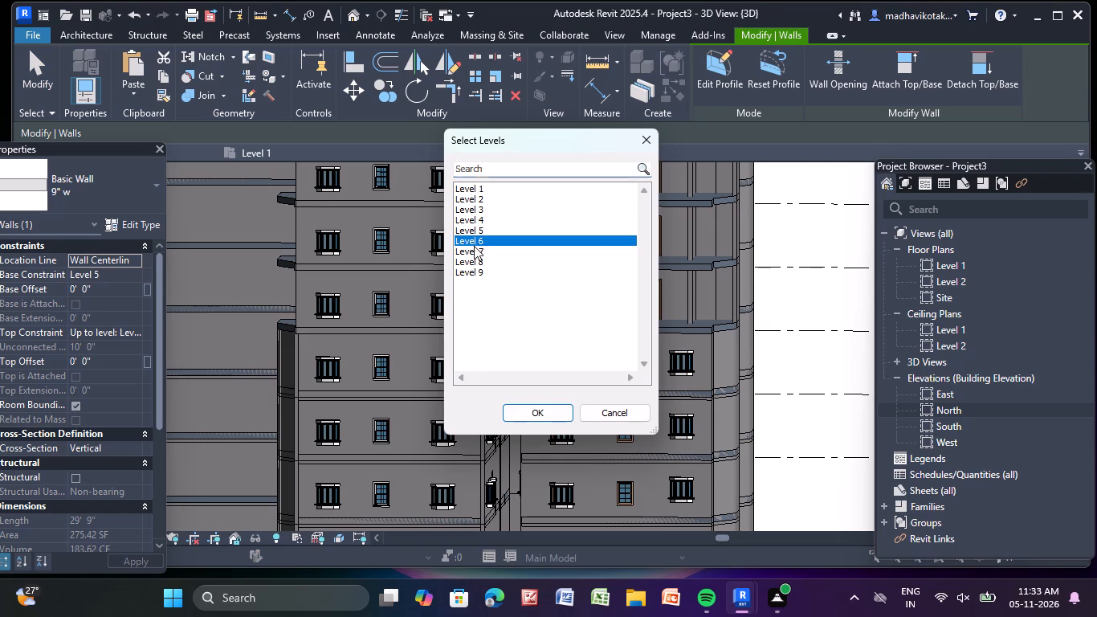
pyautogui.moveTo(474, 246); pyautogui.dragTo(473, 265)
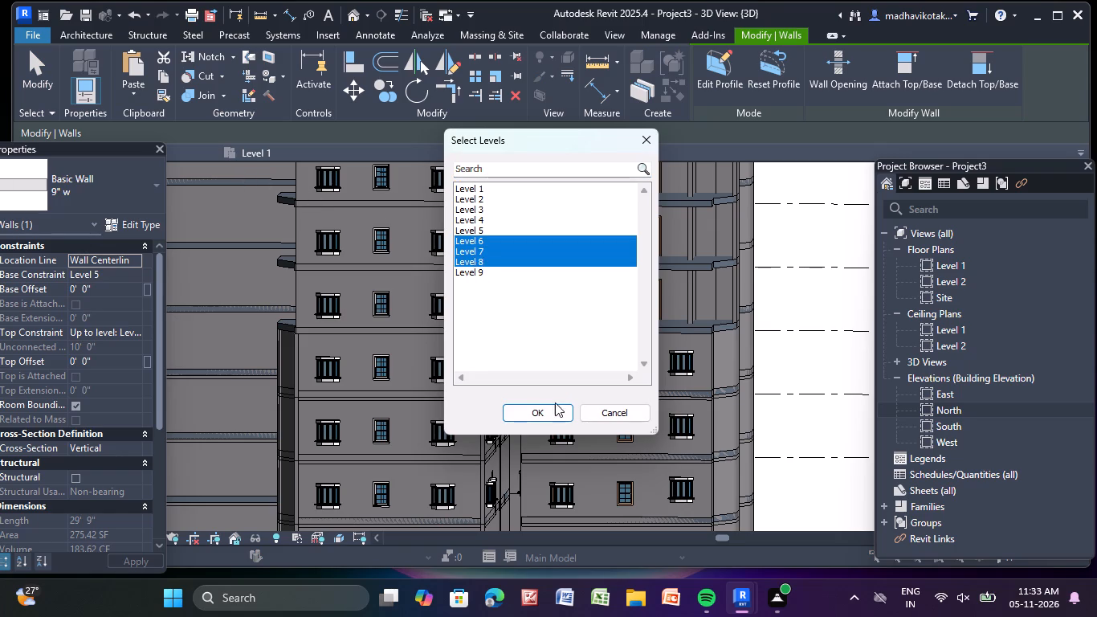
pyautogui.click(547, 415)
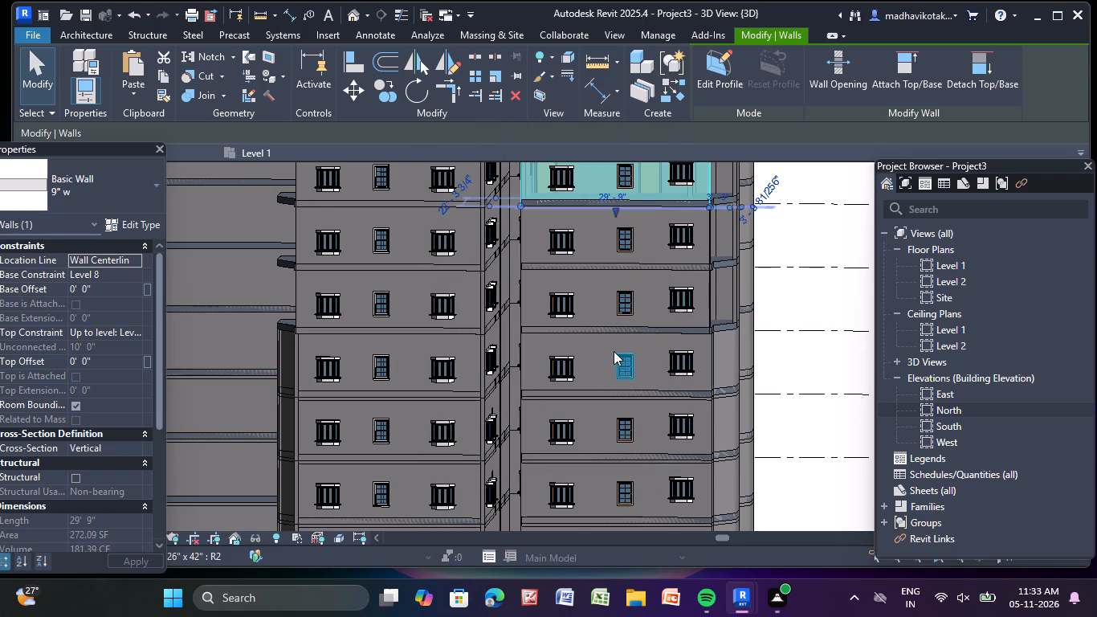
pyautogui.scroll(-2, 614, 351)
pyautogui.moveTo(603, 363); pyautogui.dragTo(585, 394, button='middle')
pyautogui.press('Escape')
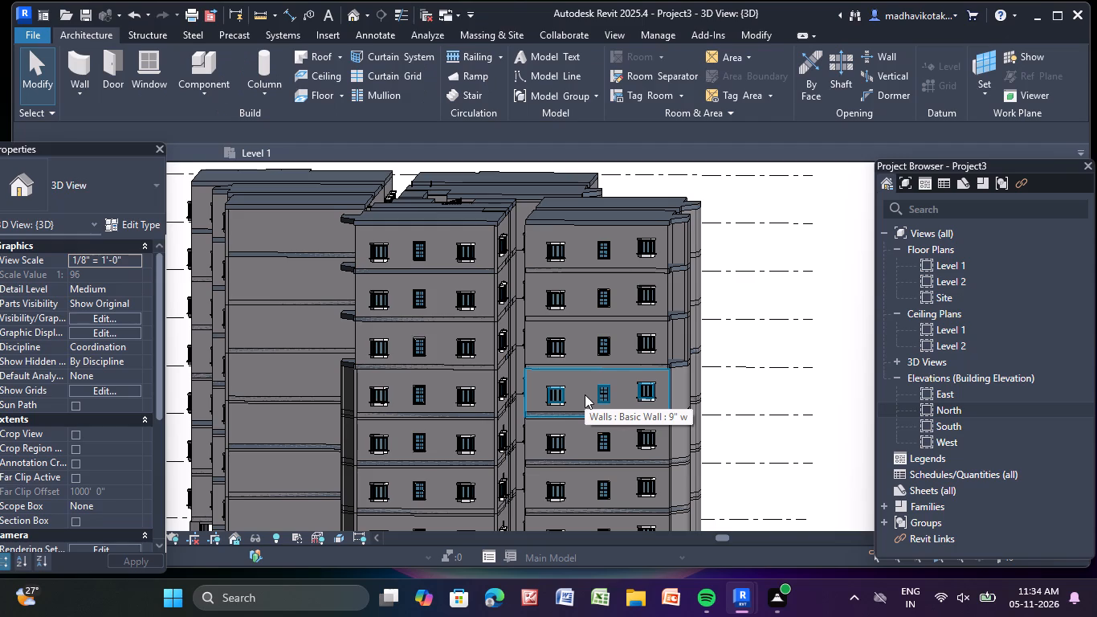
# Examine the building's facades from several sides in 3D, checking the upper storeys for outer walls still missing.
pyautogui.moveTo(560, 383); pyautogui.dragTo(500, 358, button='middle')
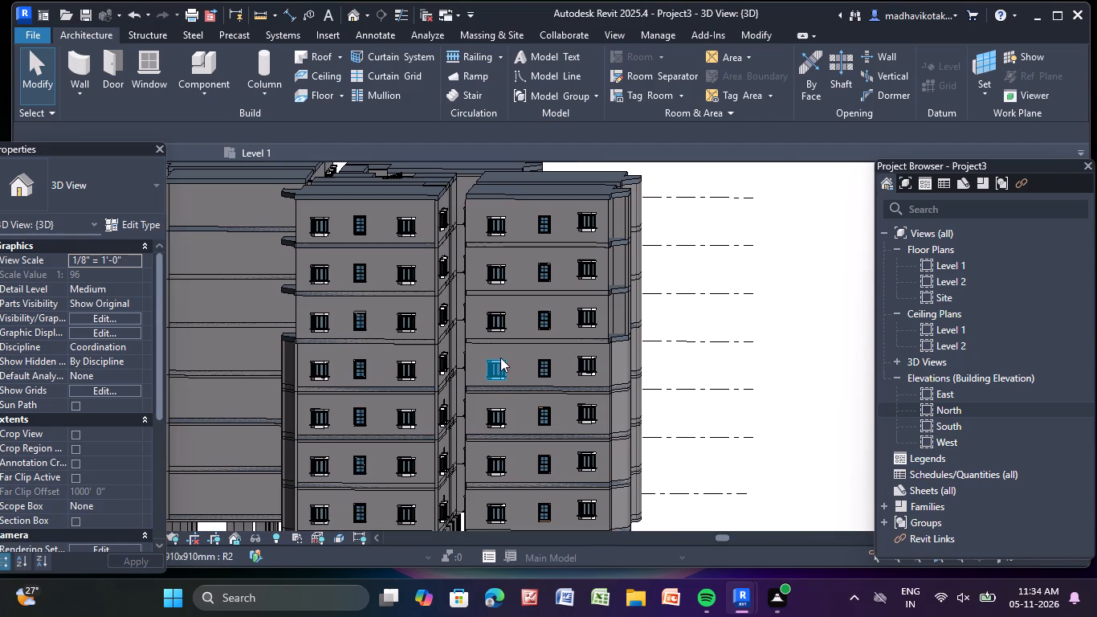
pyautogui.moveTo(438, 383); pyautogui.dragTo(531, 304, button='middle')
pyautogui.keyDown('shift'); pyautogui.moveTo(436, 369); pyautogui.dragTo(483, 376, button='middle'); pyautogui.keyUp('shift')
pyautogui.moveTo(490, 370); pyautogui.dragTo(227, 375, button='middle')
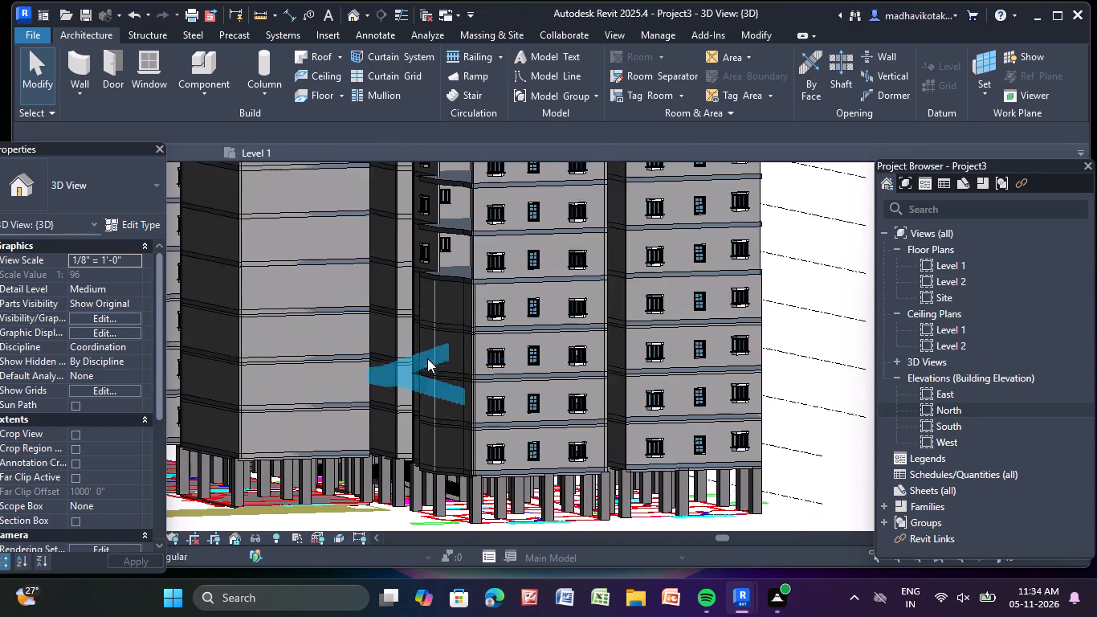
pyautogui.scroll(-2, 428, 358)
pyautogui.moveTo(429, 366); pyautogui.dragTo(481, 377, button='middle')
pyautogui.moveTo(471, 356); pyautogui.dragTo(328, 353, button='middle')
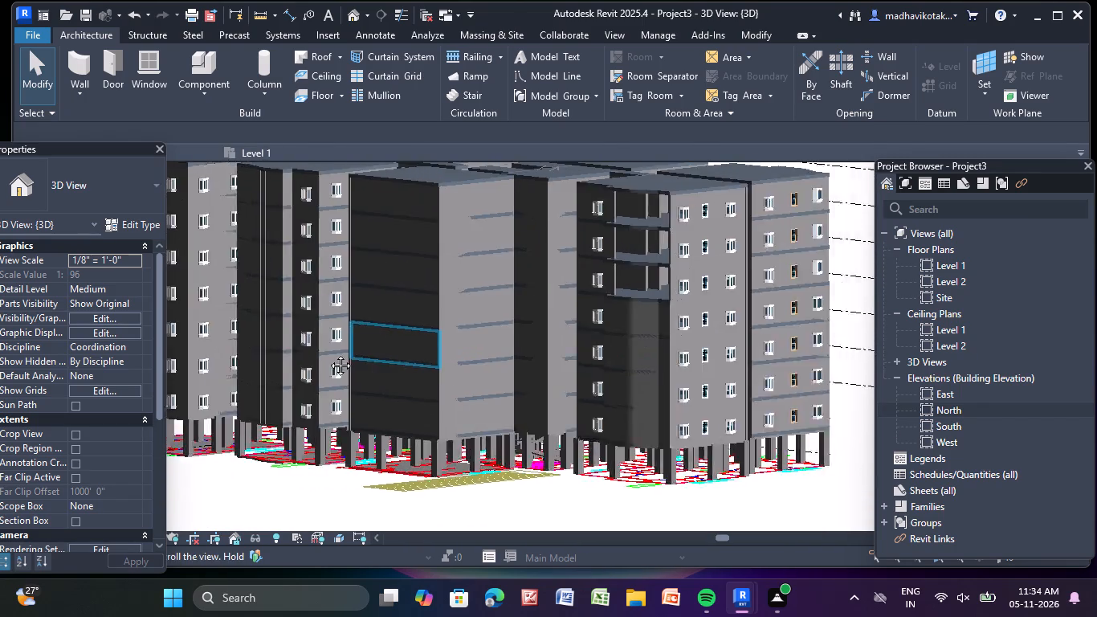
pyautogui.moveTo(328, 353); pyautogui.dragTo(250, 349, button='middle')
pyautogui.scroll(8, 428, 272)
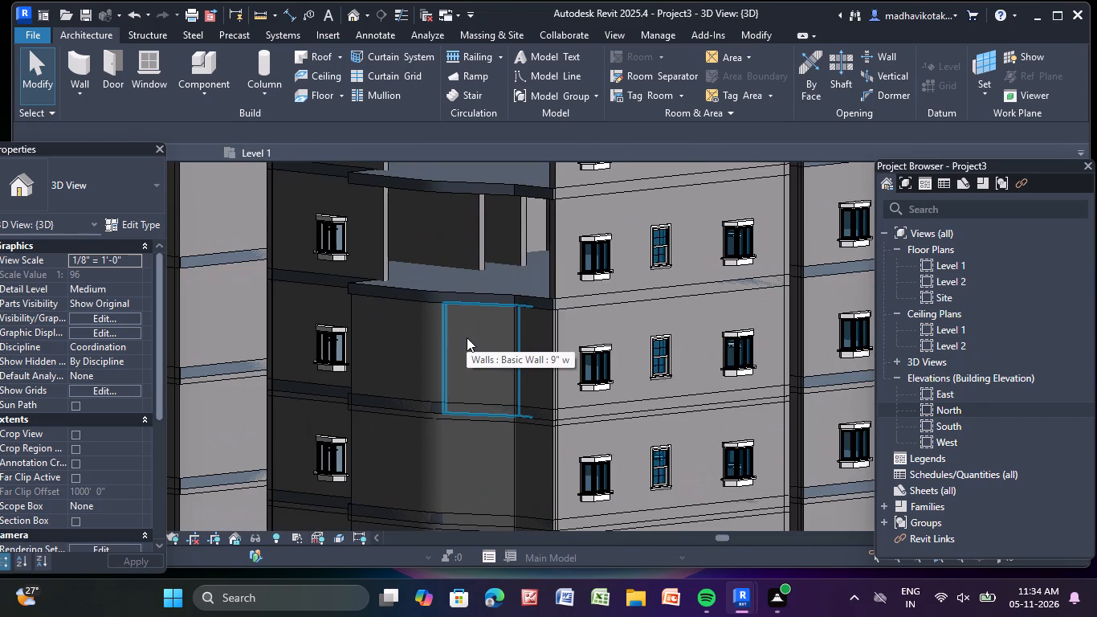
pyautogui.scroll(-3, 467, 337)
pyautogui.keyDown('shift'); pyautogui.moveTo(459, 372); pyautogui.dragTo(534, 387, button='middle'); pyautogui.keyUp('shift')
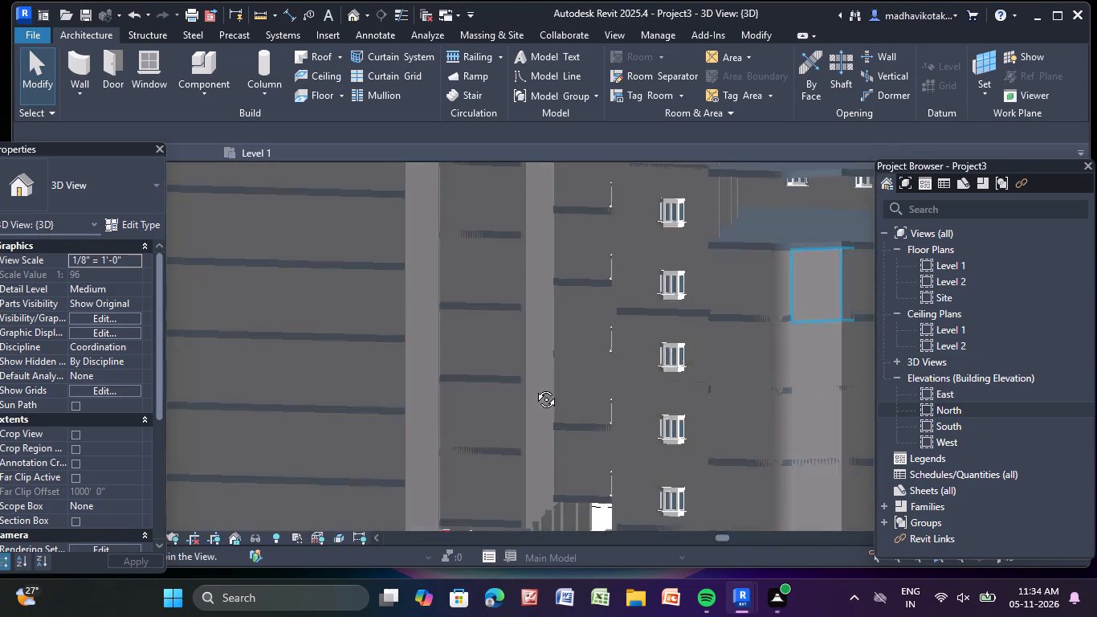
pyautogui.keyDown('shift'); pyautogui.moveTo(534, 387); pyautogui.dragTo(535, 388, button='middle'); pyautogui.keyUp('shift')
pyautogui.scroll(-3, 536, 385)
pyautogui.moveTo(396, 388); pyautogui.dragTo(163, 426, button='middle')
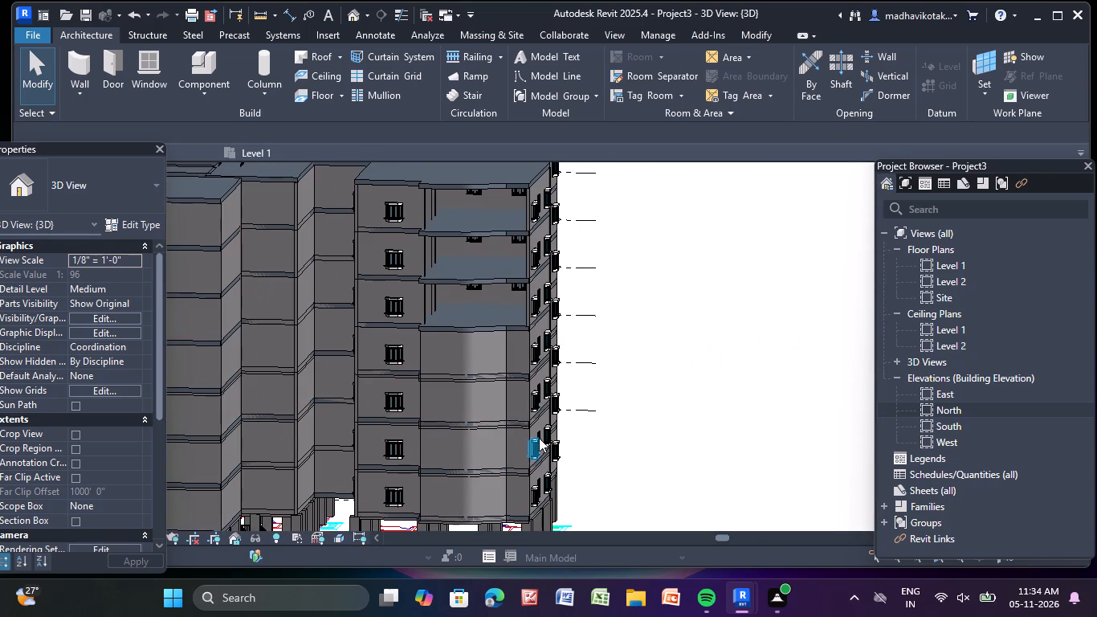
pyautogui.keyDown('shift'); pyautogui.middleClick(585, 422); pyautogui.keyUp('shift')
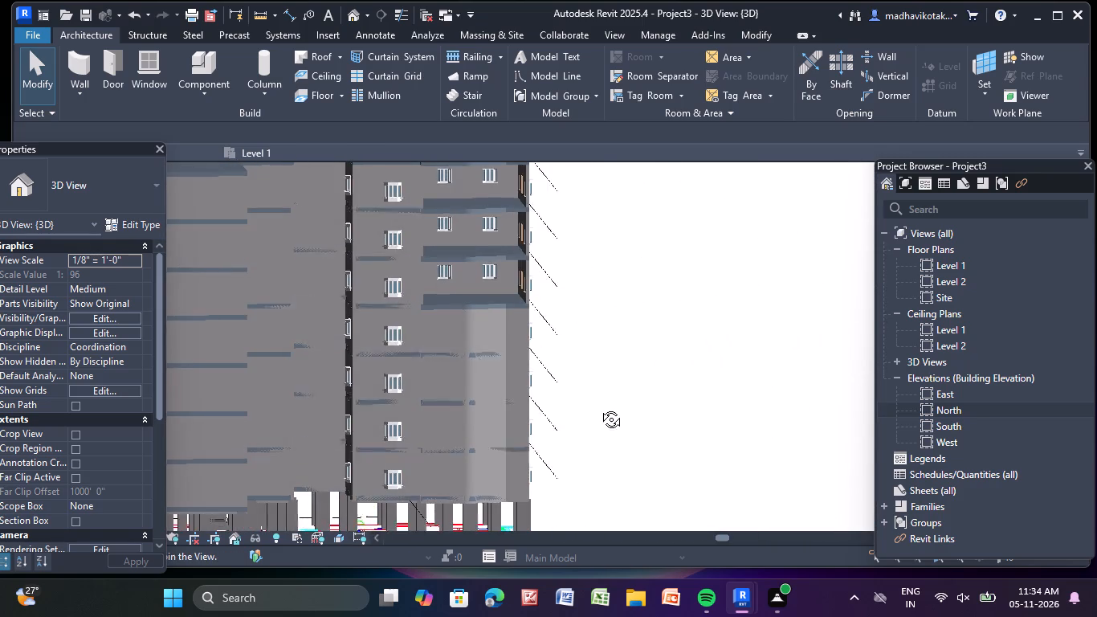
# Delete the two outer wall segments next to the curved wall on the Level 5 storey.
pyautogui.scroll(3, 487, 370)
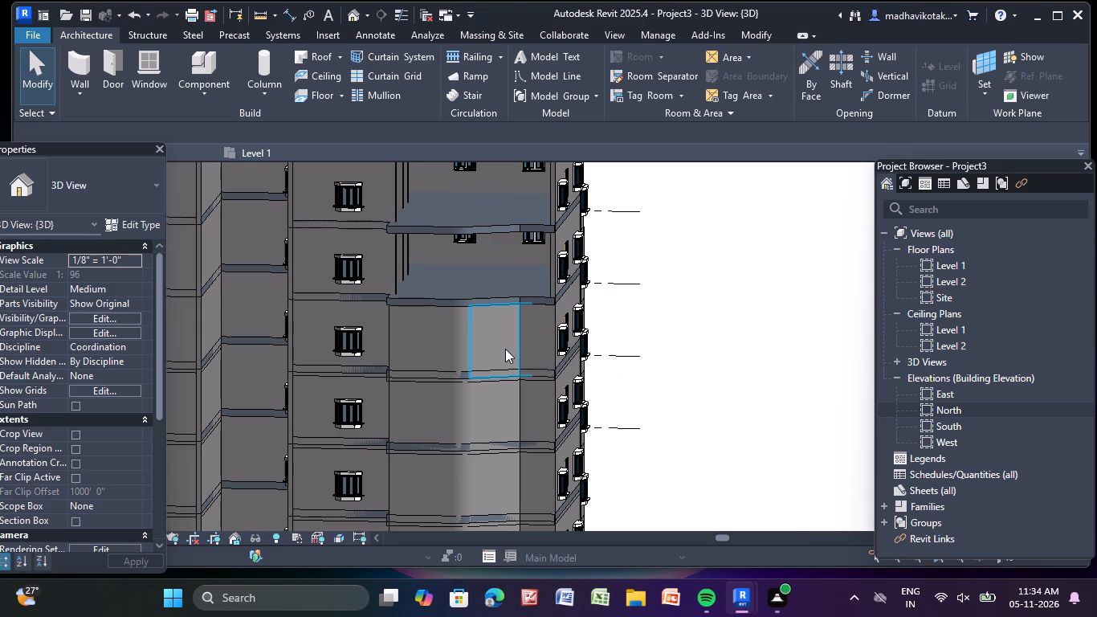
pyautogui.click(505, 349)
pyautogui.press('Delete')
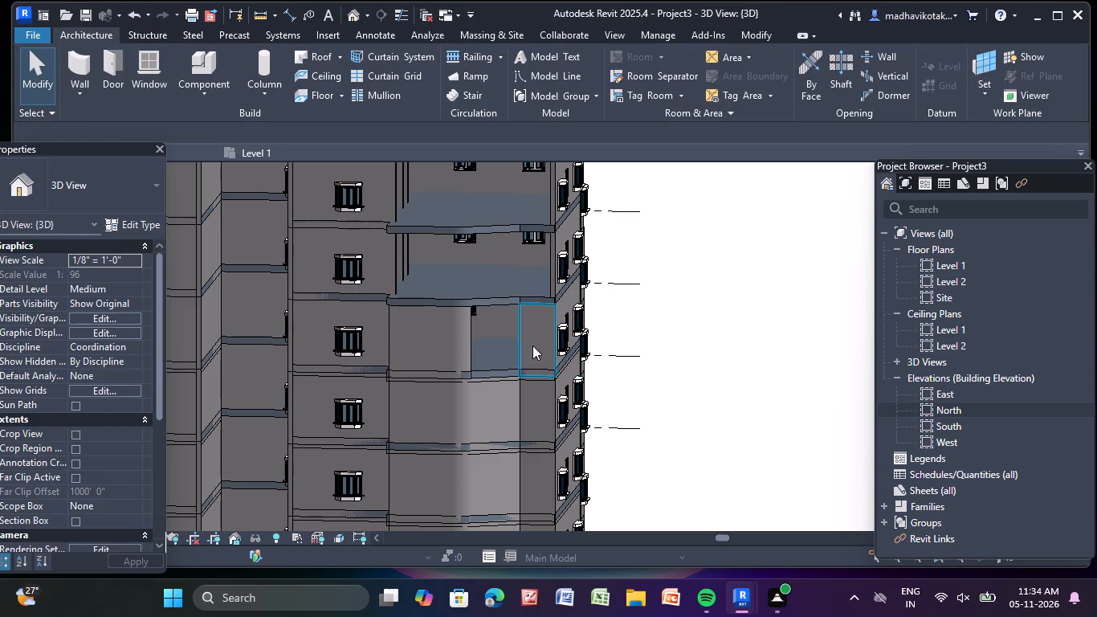
pyautogui.click(532, 345)
pyautogui.press('Delete')
pyautogui.scroll(-1, 497, 338)
pyautogui.scroll(9, 497, 338)
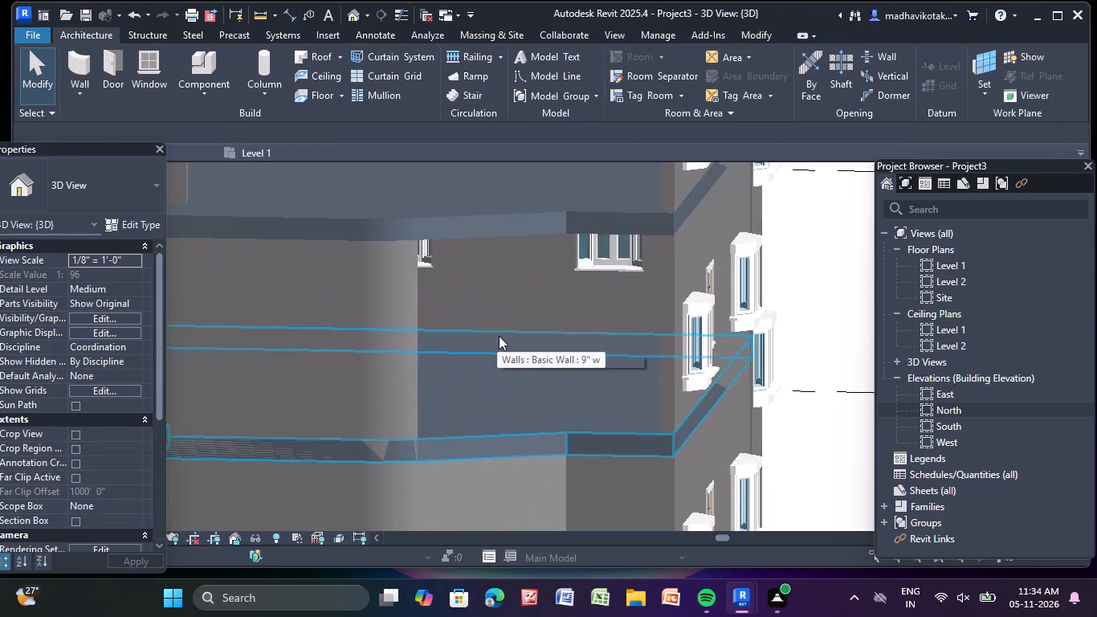
pyautogui.scroll(-5, 499, 336)
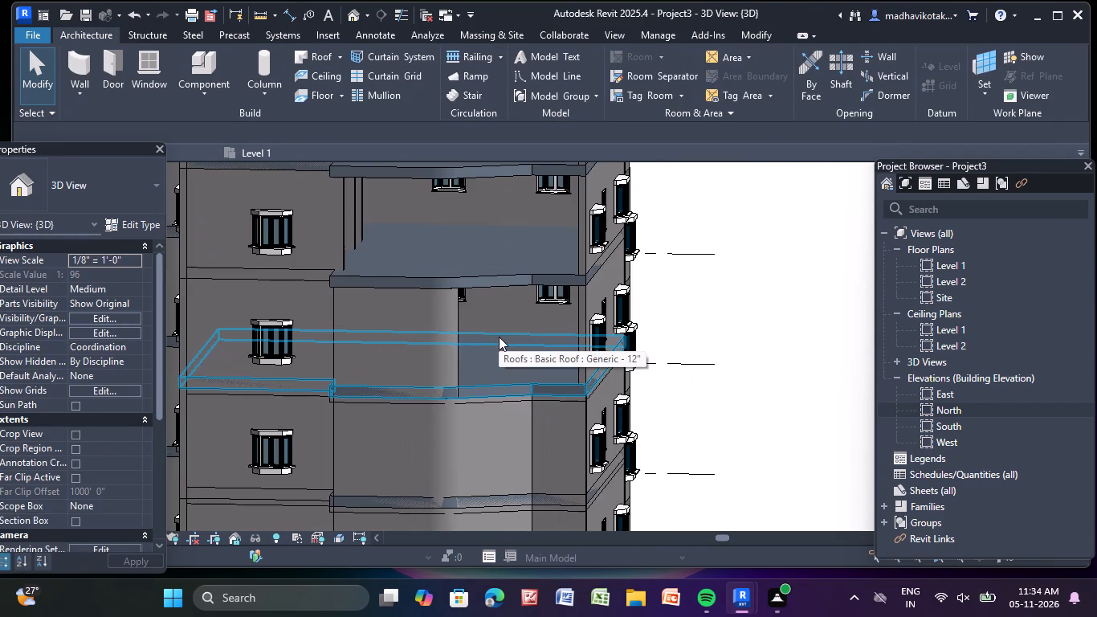
# Delete the Generic - 12" roof slab exposed through the Level 5 opening, along with the windowed wall and the element behind it.
pyautogui.click(499, 337)
pyautogui.press('Delete')
pyautogui.click(498, 336)
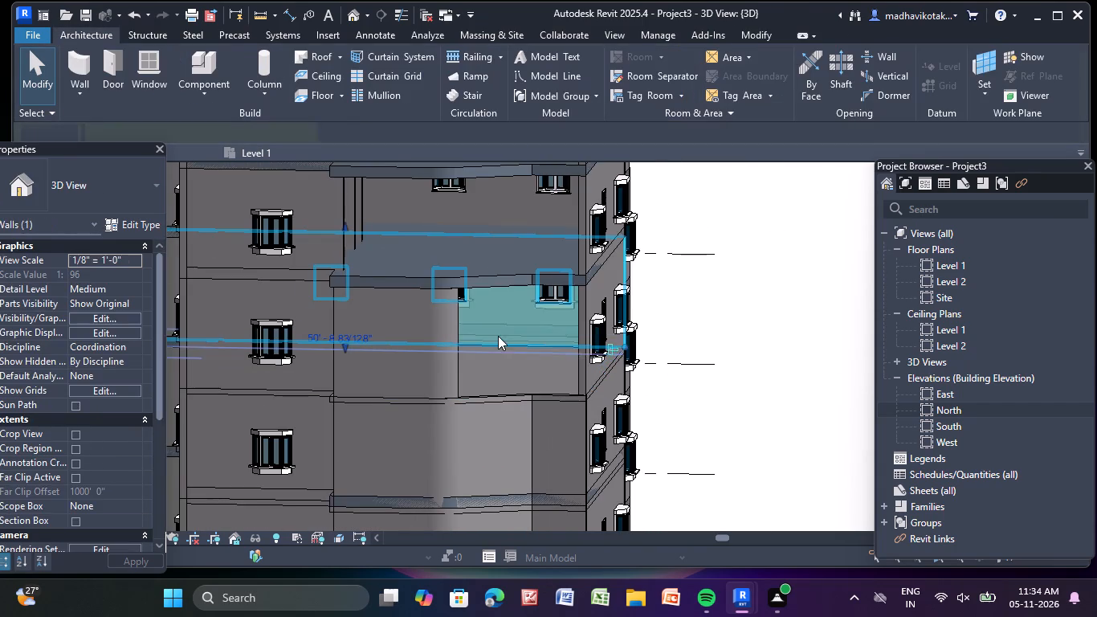
pyautogui.press('Delete')
pyautogui.click(502, 375)
pyautogui.press('Delete')
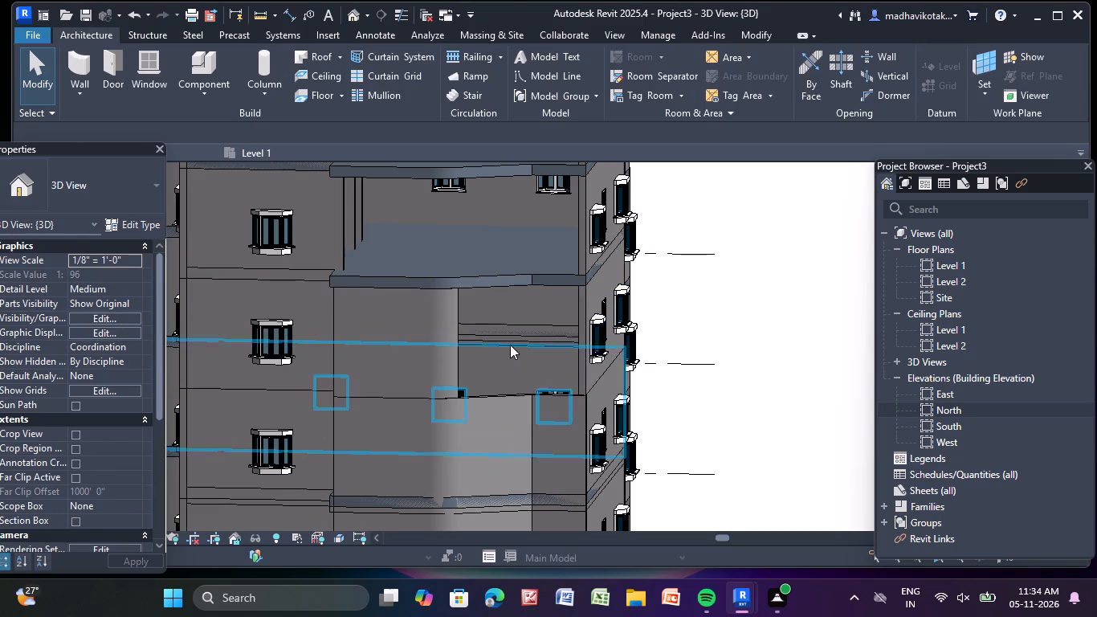
# Delete the next exposed element, the 9" wall based on Level 4, and the element behind it through the same opening.
pyautogui.scroll(8, 464, 370)
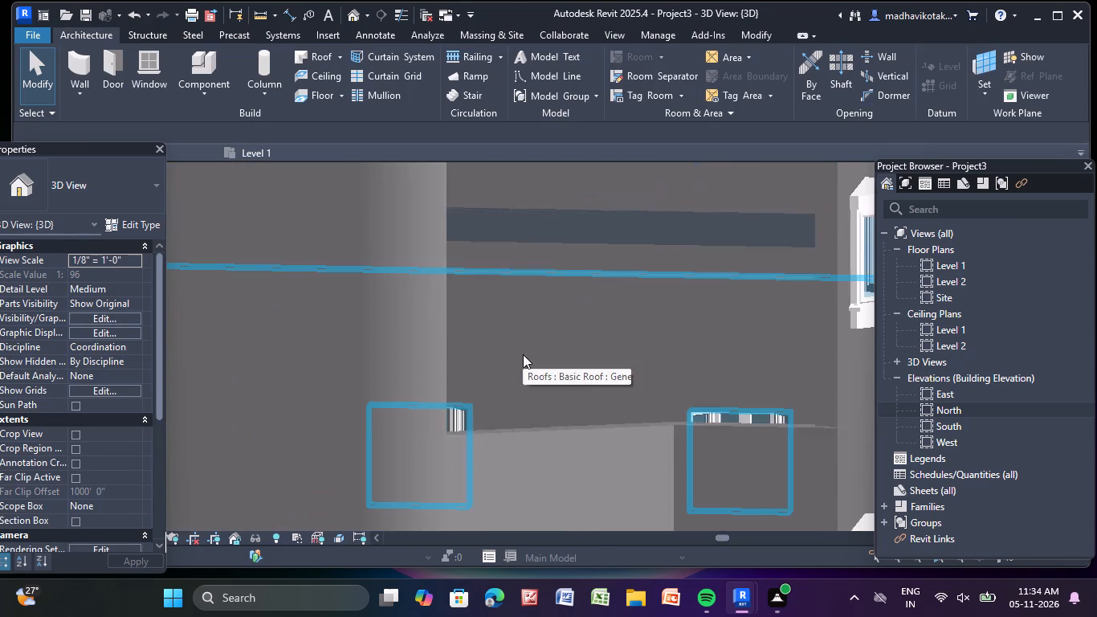
pyautogui.click(523, 353)
pyautogui.press('Delete')
pyautogui.click(520, 352)
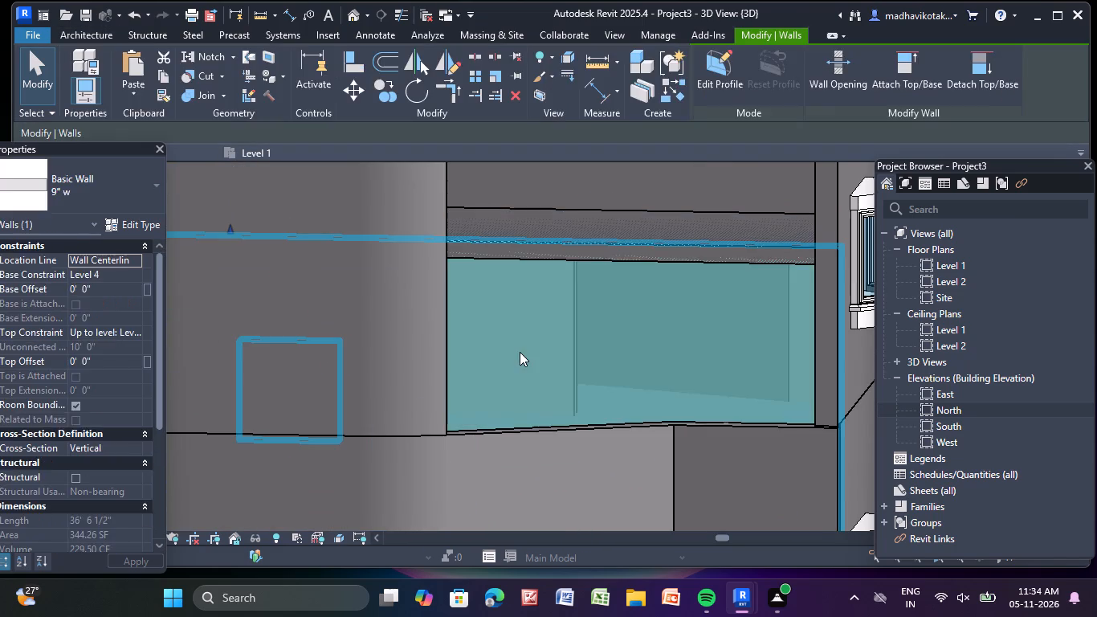
pyautogui.press('Delete')
pyautogui.click(516, 350)
pyautogui.press('Delete')
pyautogui.scroll(-4, 516, 349)
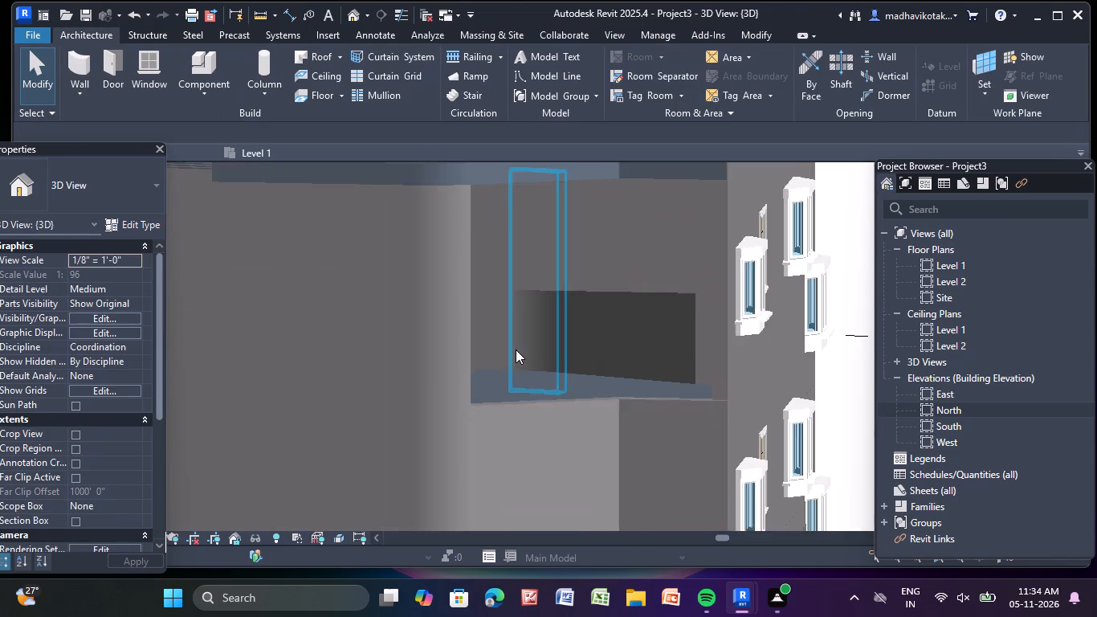
# Delete the next wall and the thick and thin slabs behind it, all exposed through the Level 5 opening beside the curved wall.
pyautogui.scroll(-3, 573, 378)
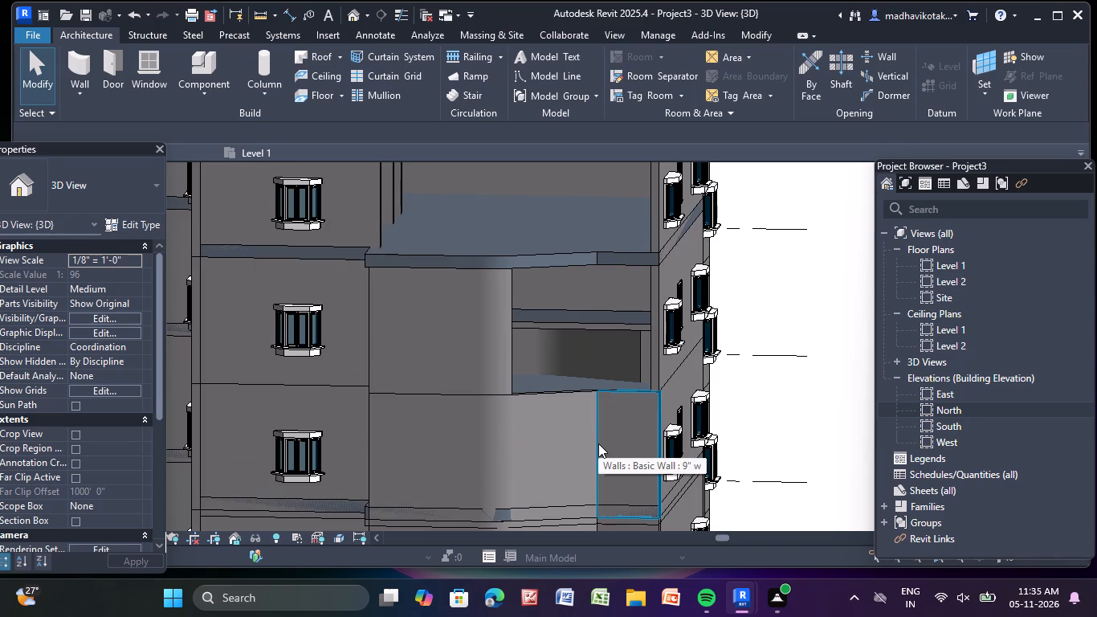
pyautogui.moveTo(598, 443); pyautogui.dragTo(581, 501, button='middle')
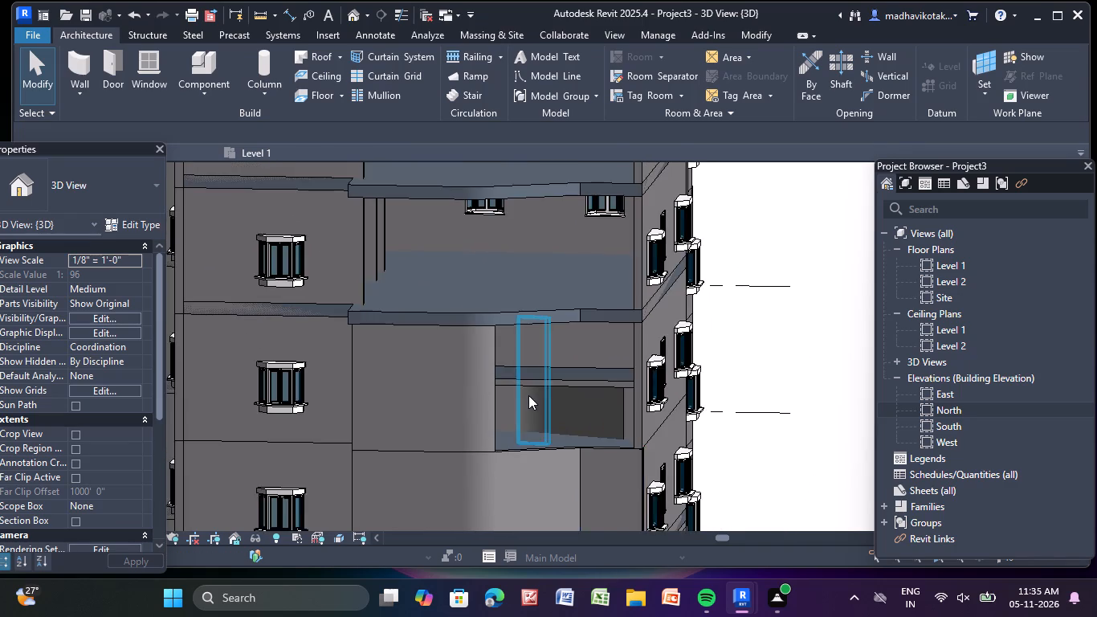
pyautogui.scroll(4, 528, 395)
pyautogui.click(602, 318)
pyautogui.press('Delete')
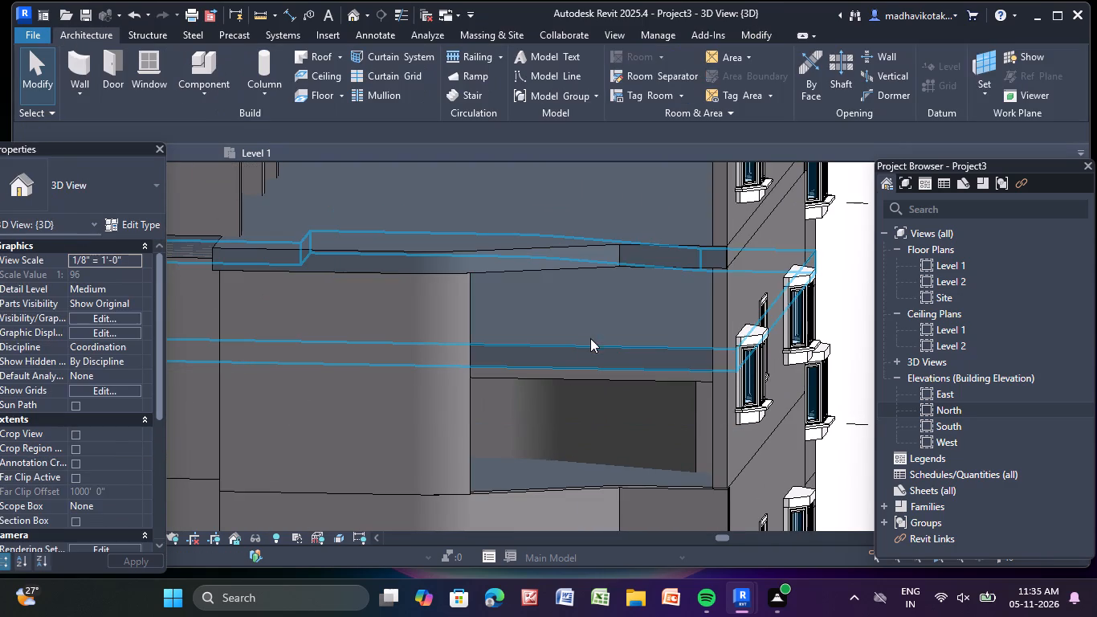
pyautogui.click(581, 349)
pyautogui.press('Delete')
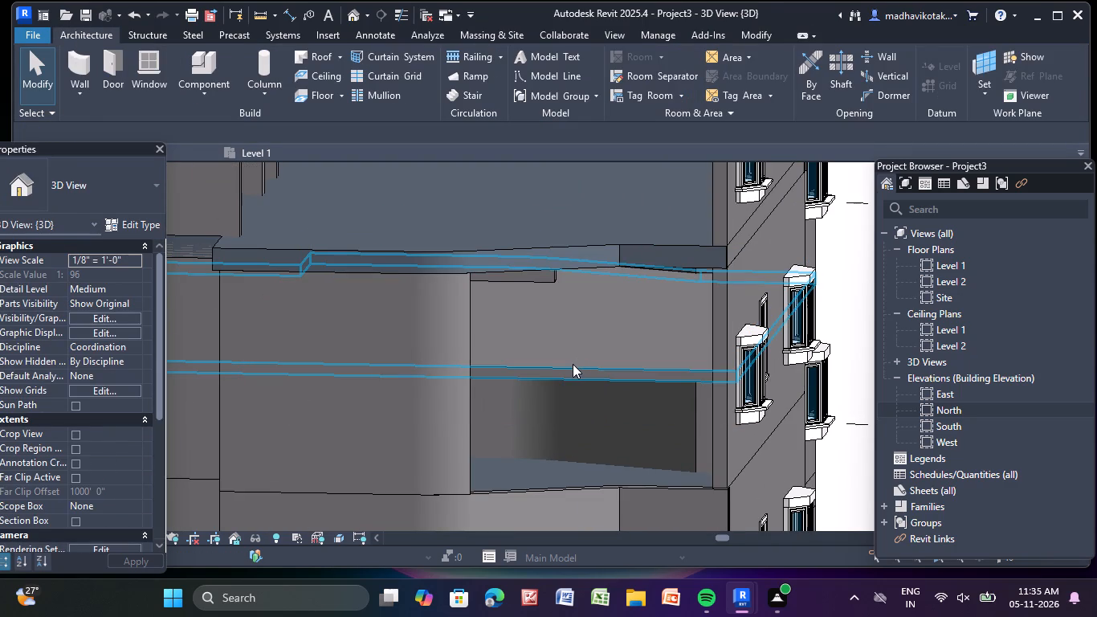
pyautogui.click(573, 364)
pyautogui.press('Delete')
# Delete the leftover wall whose lower edge hangs just below the slab at the top of the Level 5 opening.
pyautogui.scroll(-2, 573, 365)
pyautogui.scroll(1, 573, 365)
pyautogui.scroll(-6, 573, 365)
pyautogui.moveTo(589, 434); pyautogui.dragTo(581, 456, button='middle')
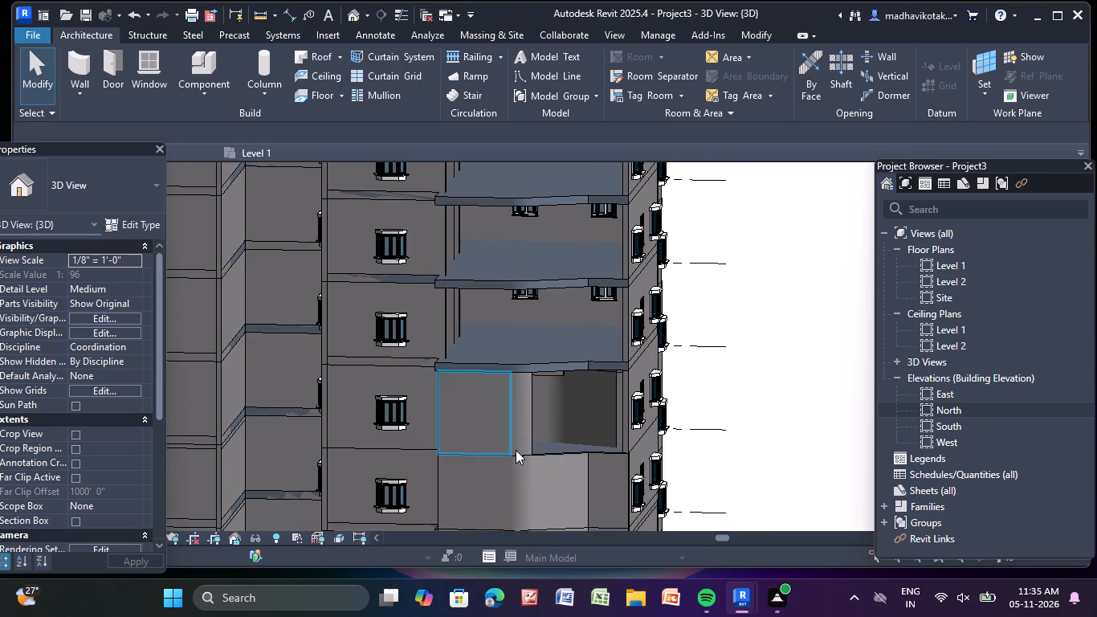
pyautogui.scroll(12, 549, 382)
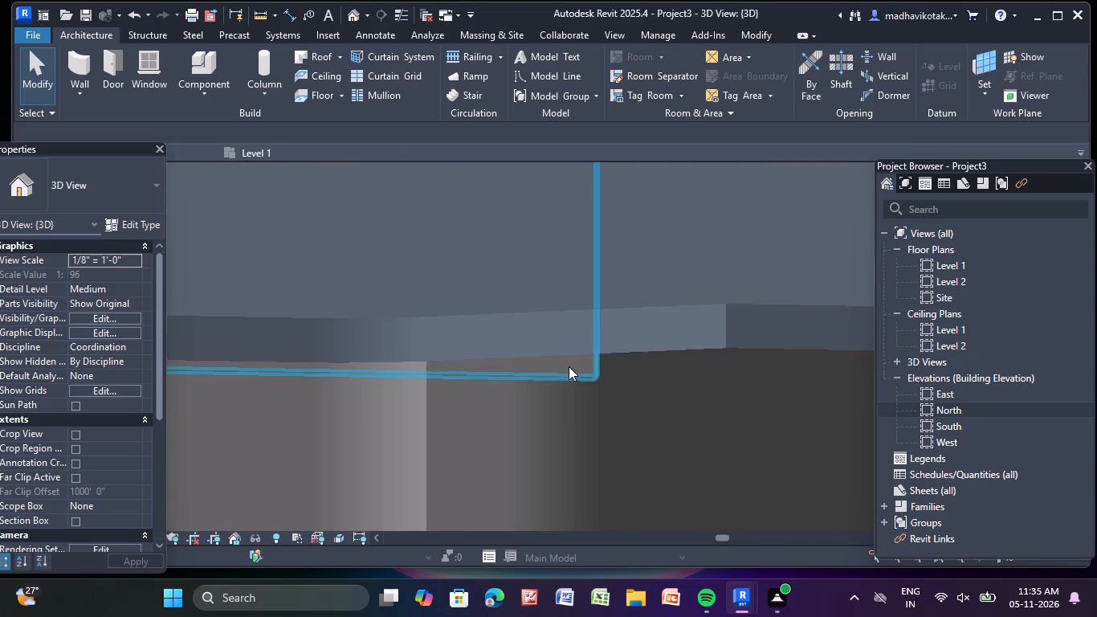
pyautogui.click(575, 373)
pyautogui.press('Delete')
# Delete the narrow curved wall and the adjoining straight outer wall on the Level 5 storey.
pyautogui.scroll(-6, 585, 382)
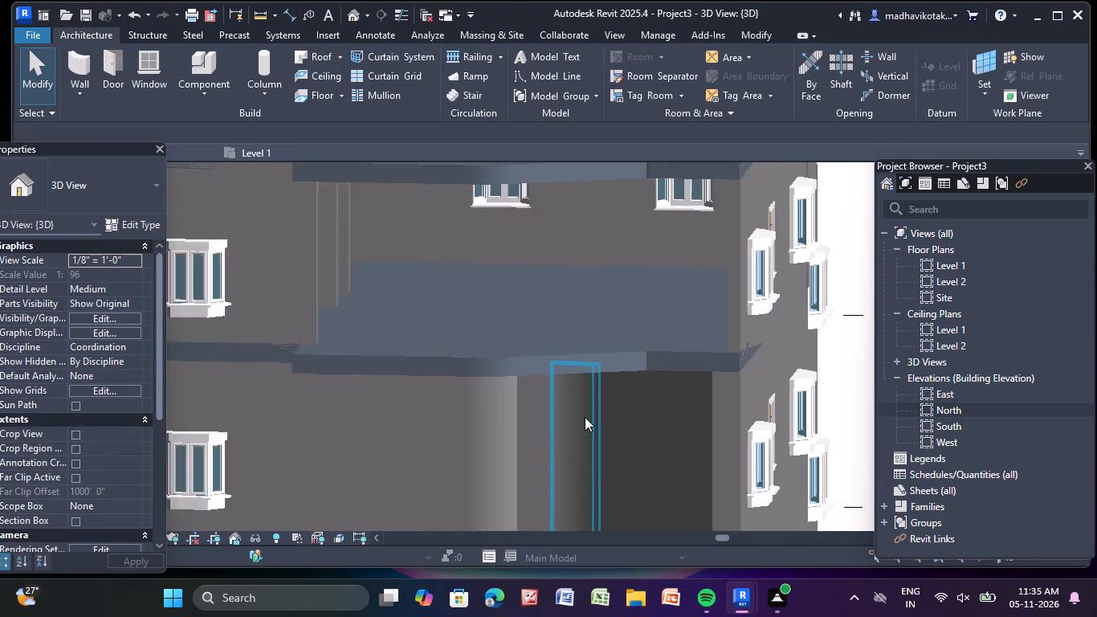
pyautogui.scroll(-6, 585, 417)
pyautogui.middleClick(581, 451)
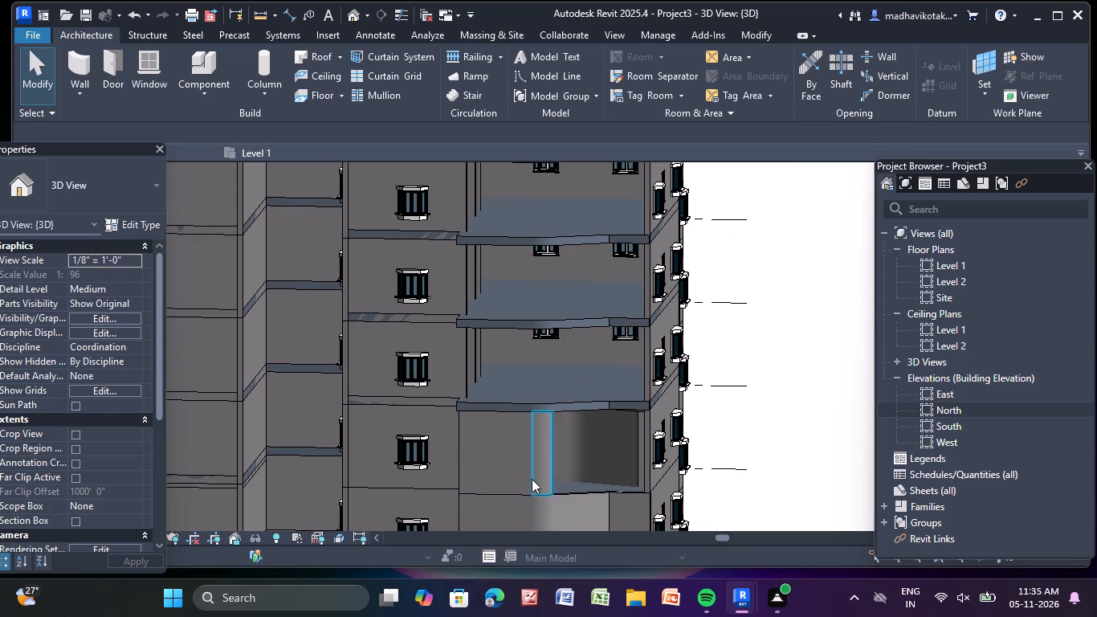
pyautogui.click(532, 479)
pyautogui.press('Delete')
pyautogui.click(528, 476)
pyautogui.press('Delete')
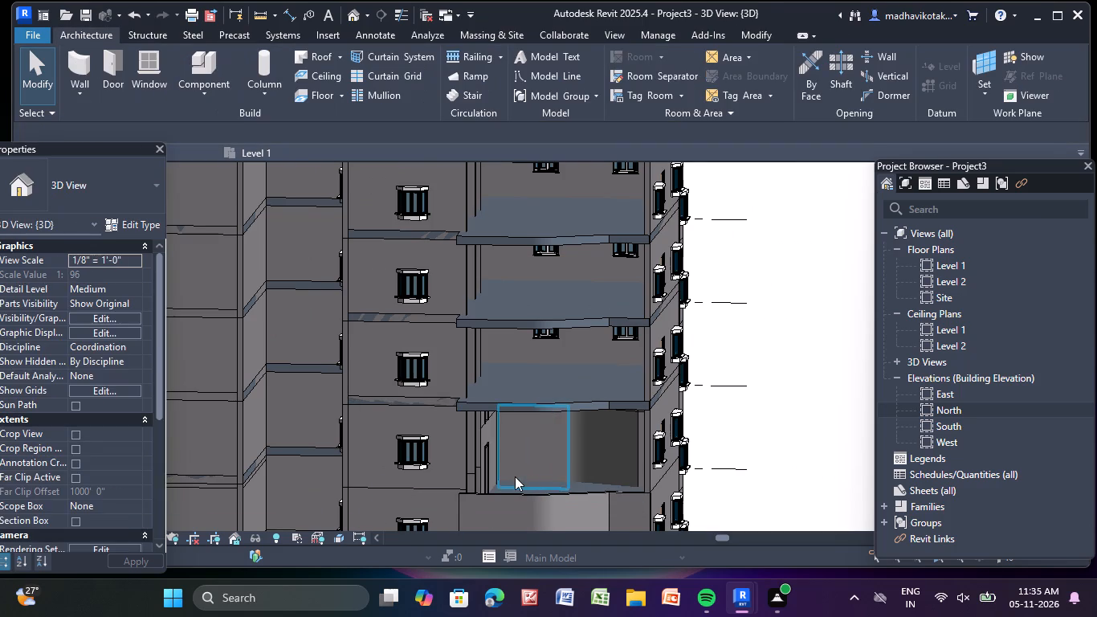
# Delete the four 9" outer wall segments of the projecting bay on the Level 4 storey, including the curved one.
pyautogui.scroll(-4, 515, 476)
pyautogui.moveTo(487, 499); pyautogui.dragTo(472, 304, button='middle')
pyautogui.scroll(8, 491, 397)
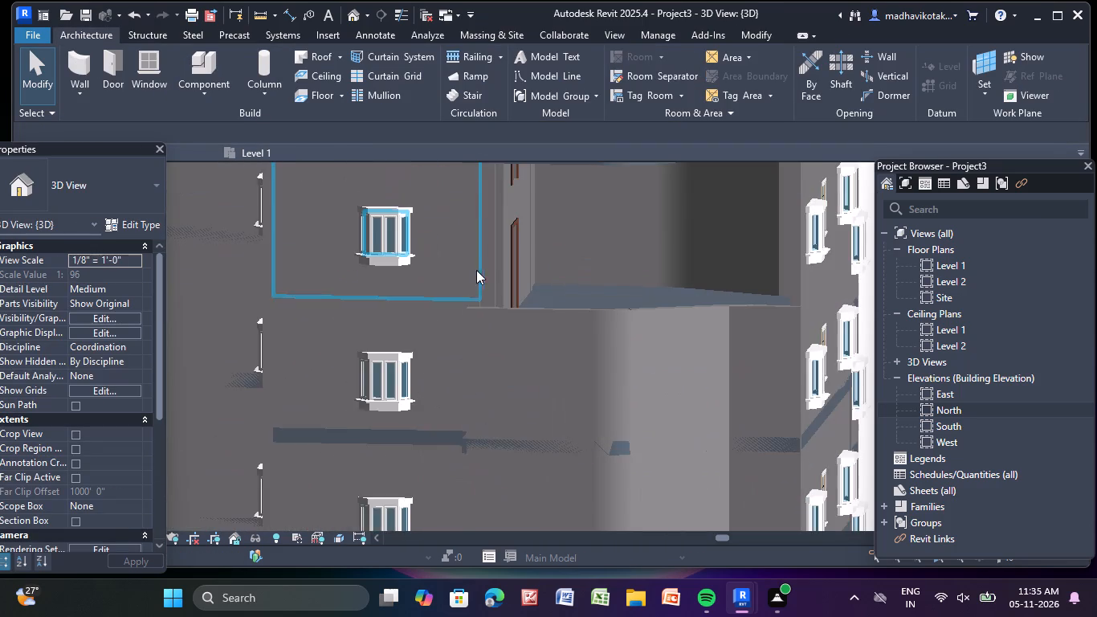
pyautogui.click(540, 394)
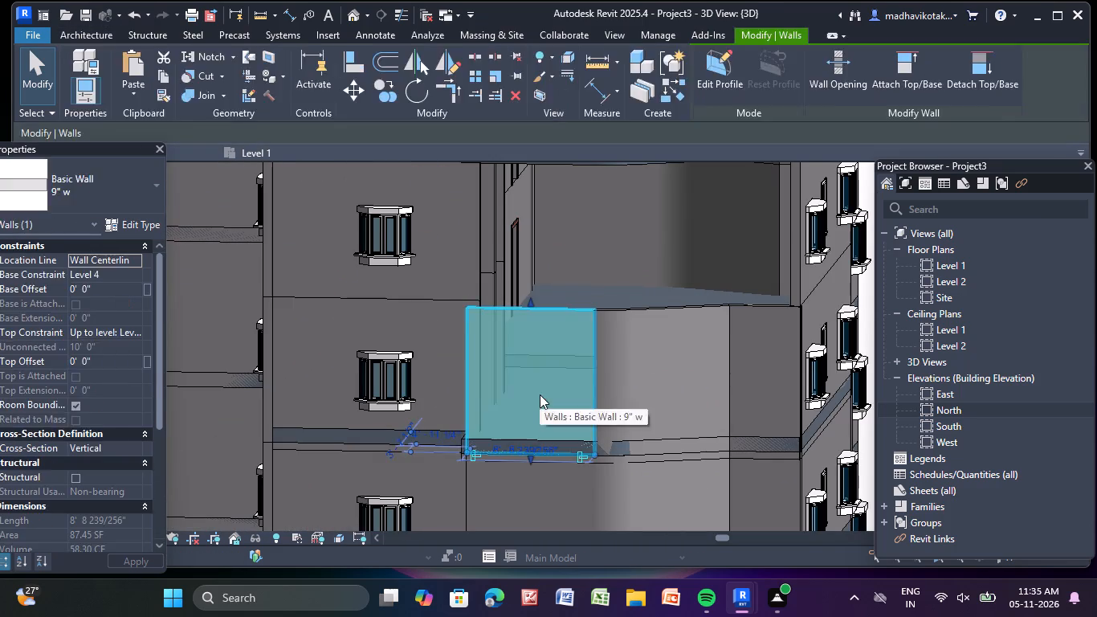
pyautogui.press('Delete')
pyautogui.click(629, 395)
pyautogui.press('Delete')
pyautogui.click(626, 394)
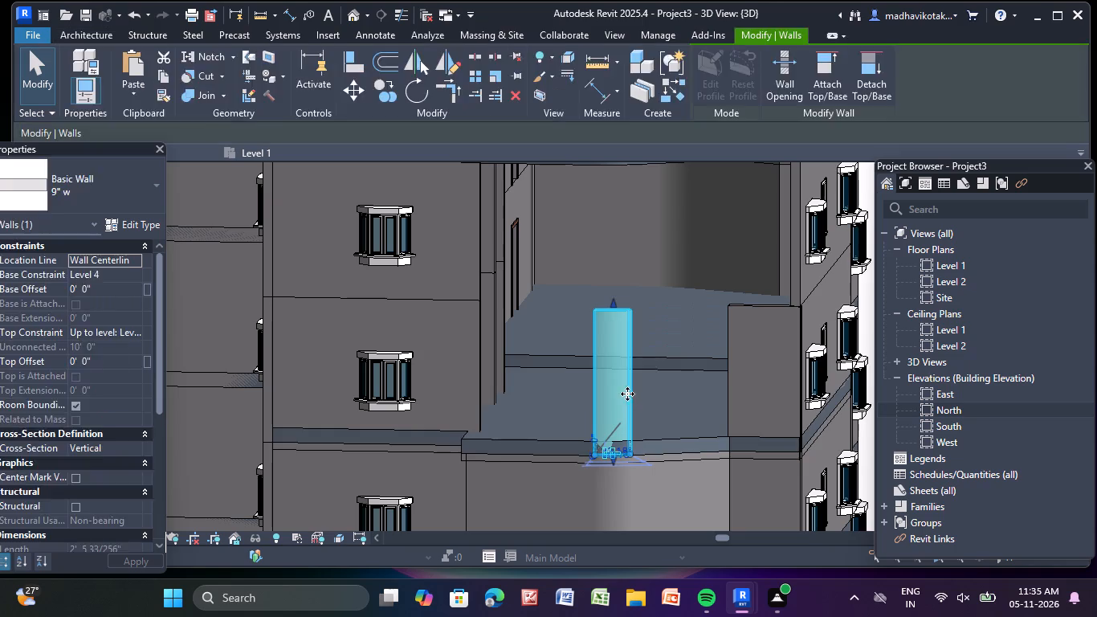
pyautogui.press('Delete')
pyautogui.click(768, 375)
pyautogui.press('Delete')
# Delete the four outer wall segments of the same projecting bay on the Level 3 storey, including the curved one.
pyautogui.scroll(-3, 730, 453)
pyautogui.moveTo(724, 454); pyautogui.dragTo(720, 334, button='middle')
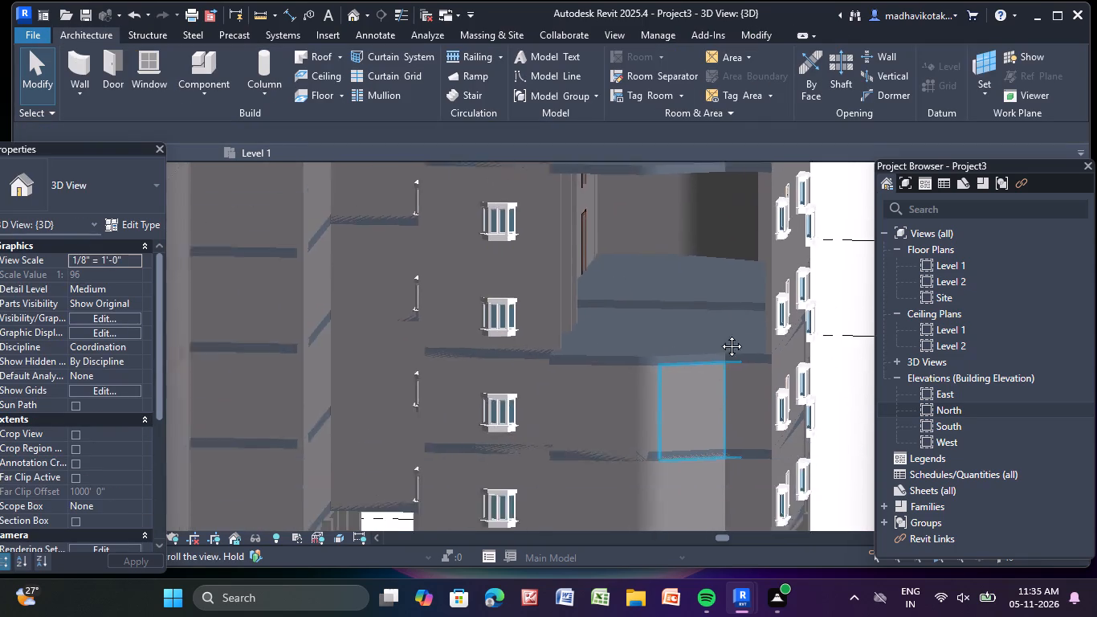
pyautogui.moveTo(720, 334); pyautogui.dragTo(693, 232, button='middle')
pyautogui.click(711, 259)
pyautogui.press('Delete')
pyautogui.click(642, 278)
pyautogui.press('Delete')
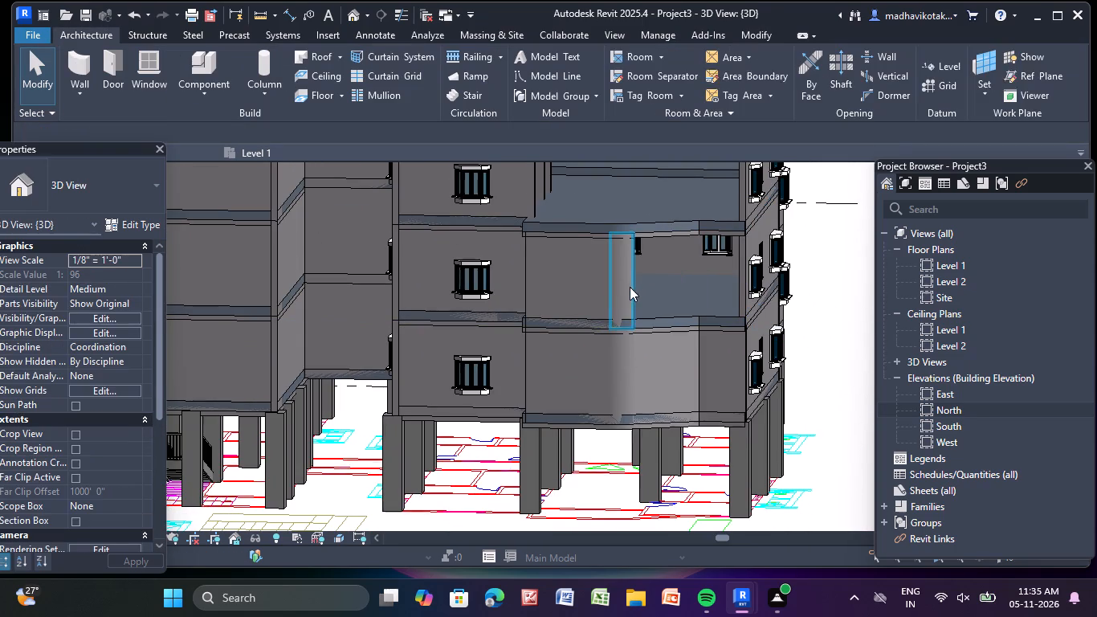
pyautogui.click(623, 289)
pyautogui.press('Delete')
pyautogui.click(586, 297)
pyautogui.press('Delete')
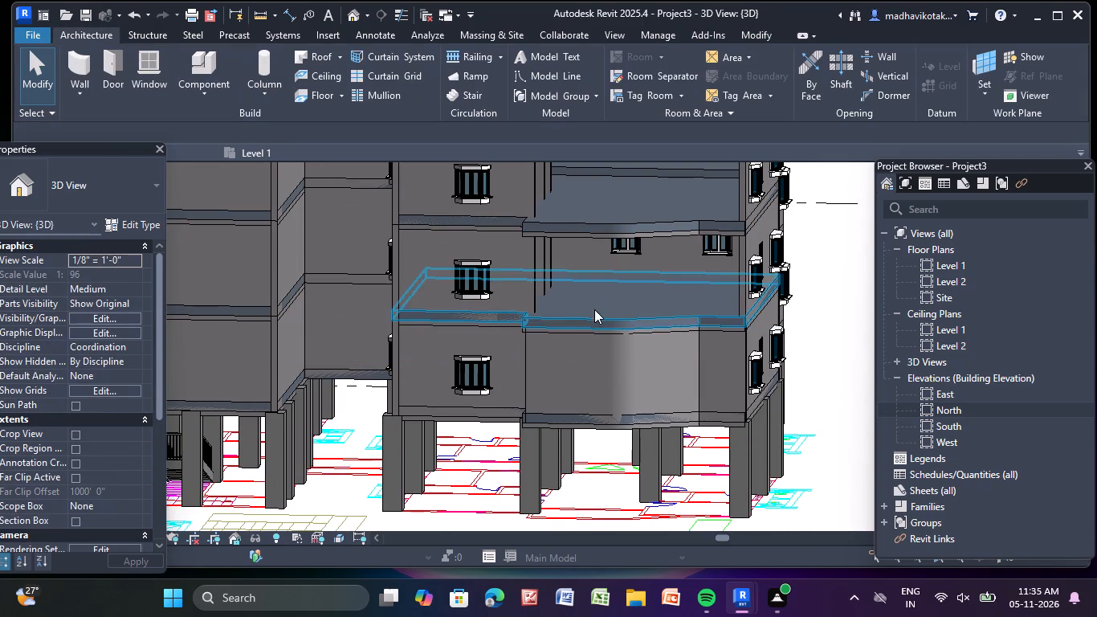
# Delete the four 9" outer wall segments of the same projecting bay on the Level 2 storey, including the curved one.
pyautogui.click(724, 370)
pyautogui.press('Delete')
pyautogui.click(669, 363)
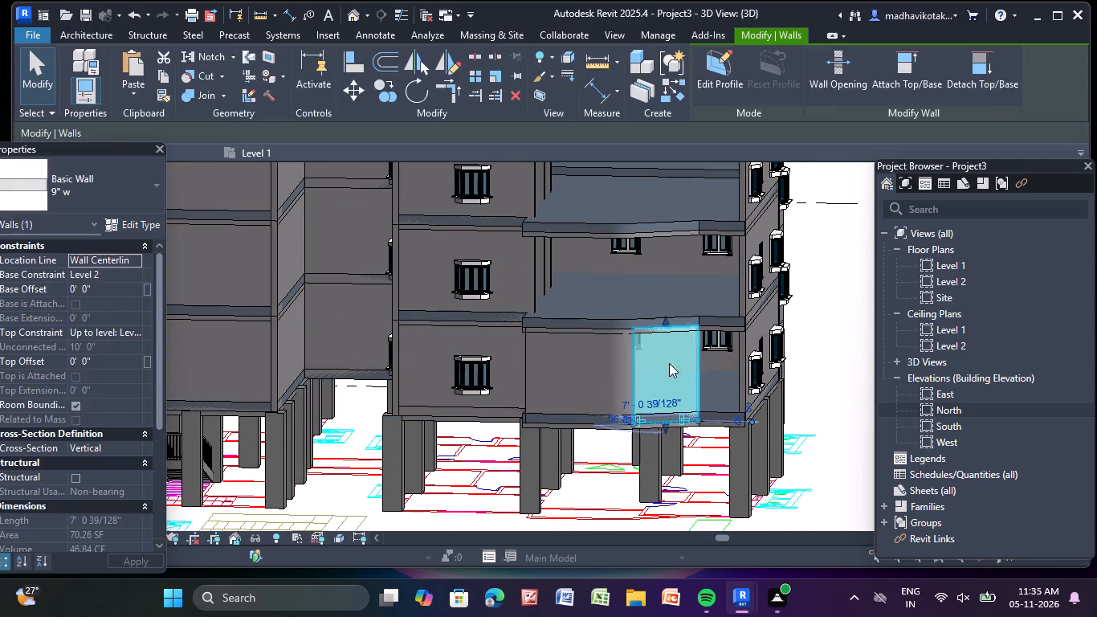
pyautogui.press('Delete')
pyautogui.click(626, 372)
pyautogui.press('Delete')
pyautogui.click(588, 381)
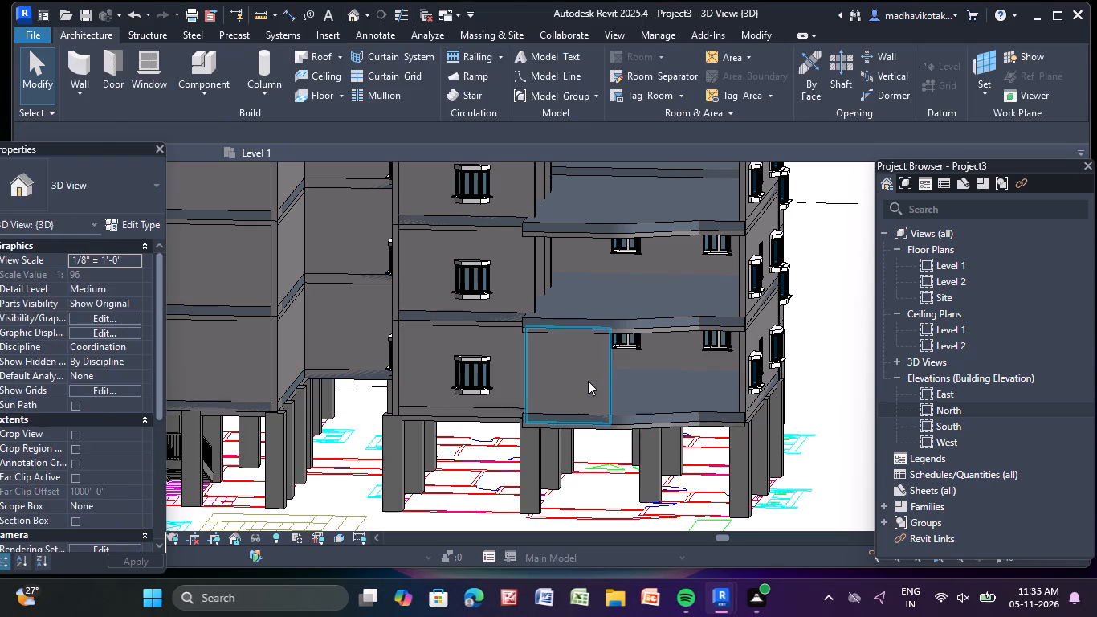
pyautogui.press('Delete')
# Delete the Generic - 12" roof slab based on Level 4 that is exposed behind the opened bay.
pyautogui.scroll(-4, 592, 377)
pyautogui.scroll(-4, 650, 406)
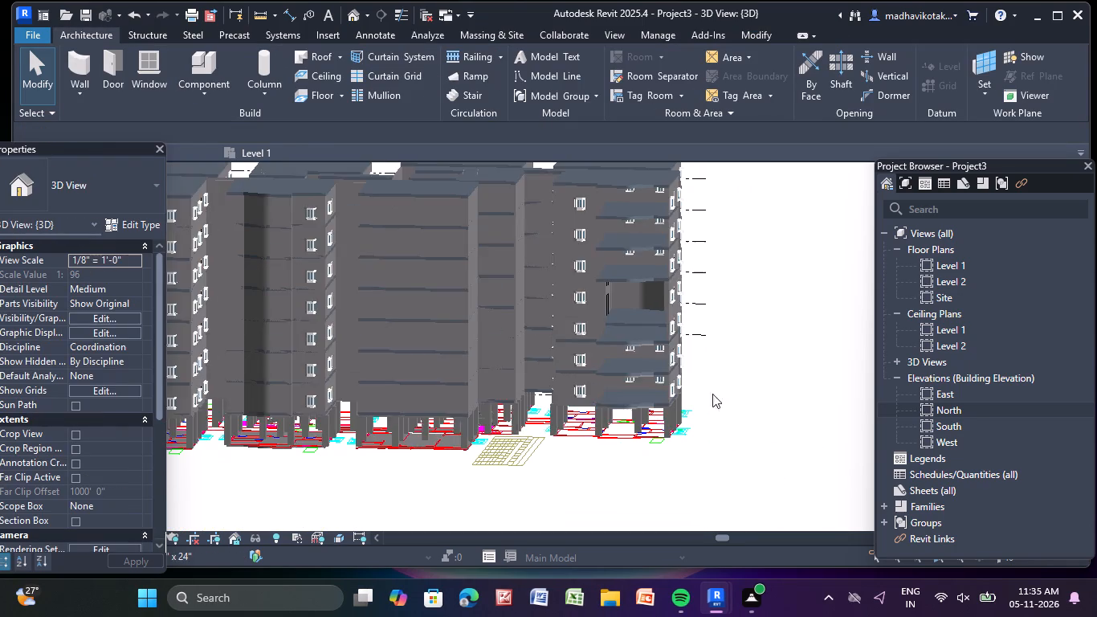
pyautogui.scroll(9, 602, 323)
pyautogui.moveTo(657, 328); pyautogui.dragTo(604, 391, button='middle')
pyautogui.middleClick(603, 391)
pyautogui.middleClick(602, 392)
pyautogui.scroll(4, 602, 393)
pyautogui.moveTo(665, 383); pyautogui.dragTo(260, 370, button='middle')
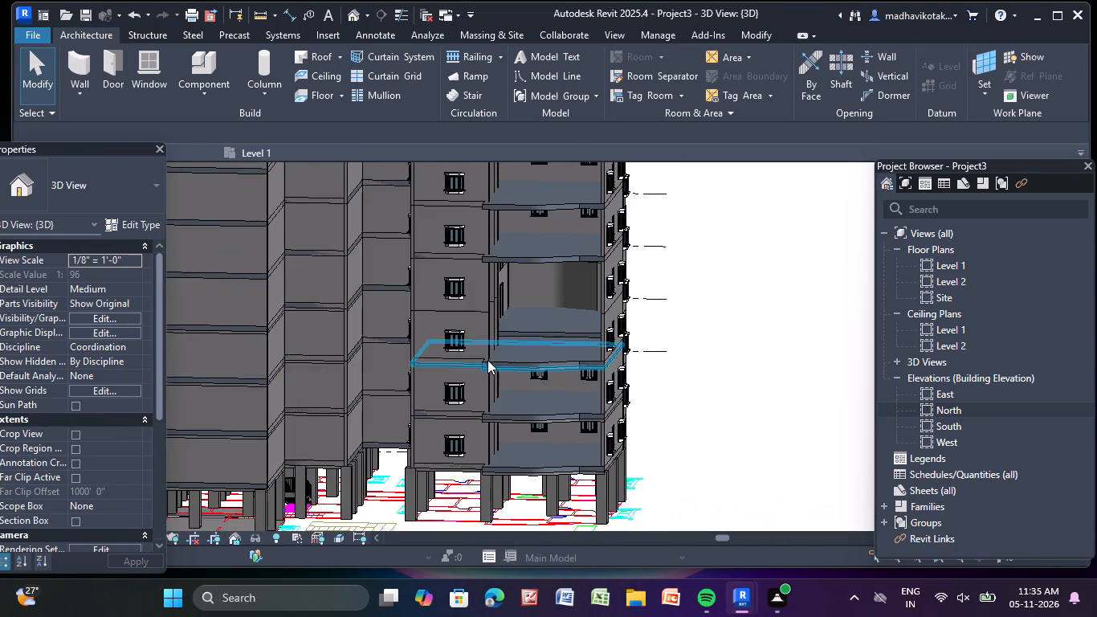
pyautogui.scroll(8, 499, 359)
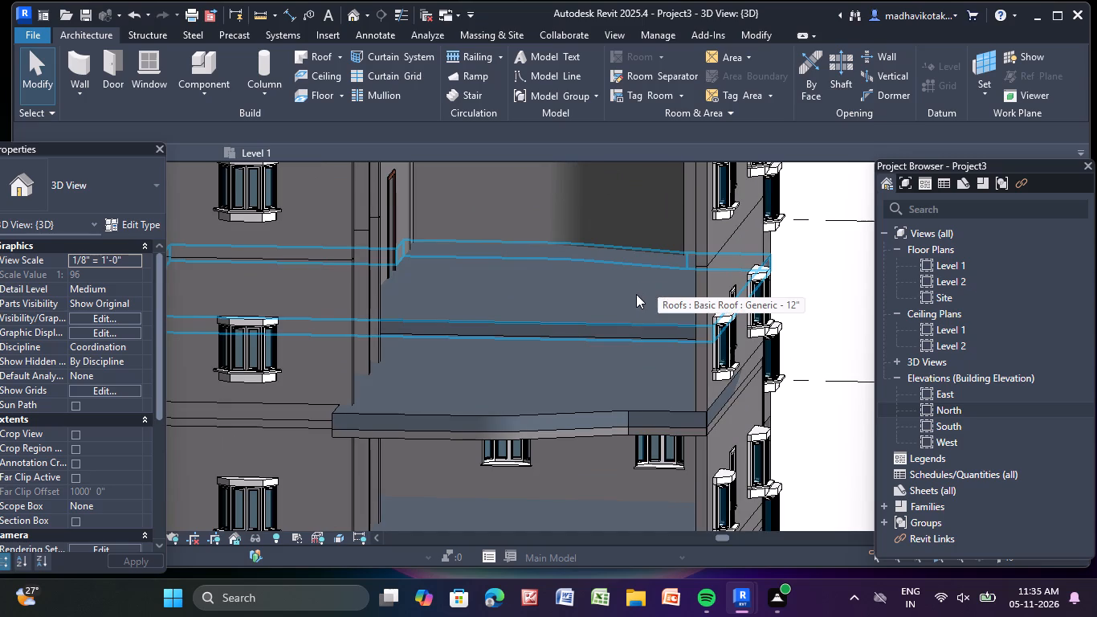
pyautogui.click(620, 305)
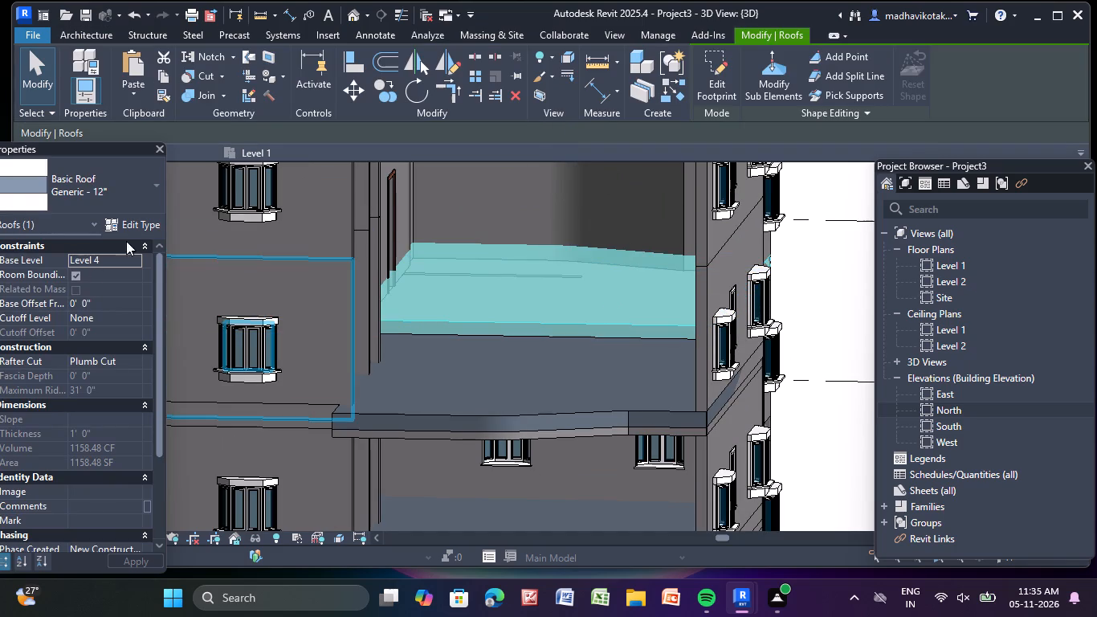
pyautogui.press('Delete')
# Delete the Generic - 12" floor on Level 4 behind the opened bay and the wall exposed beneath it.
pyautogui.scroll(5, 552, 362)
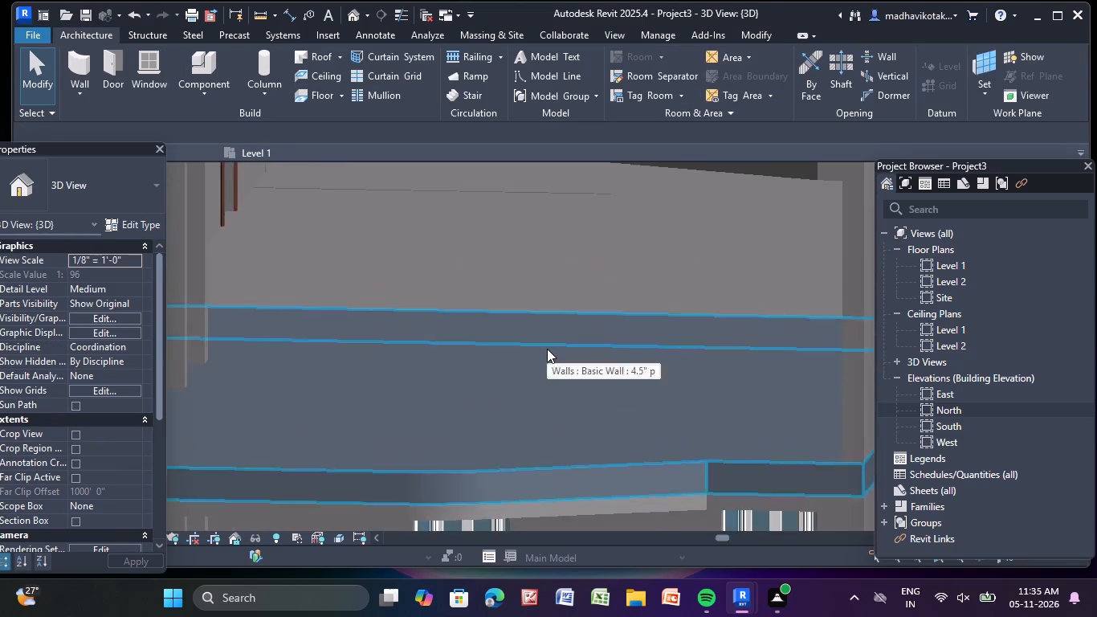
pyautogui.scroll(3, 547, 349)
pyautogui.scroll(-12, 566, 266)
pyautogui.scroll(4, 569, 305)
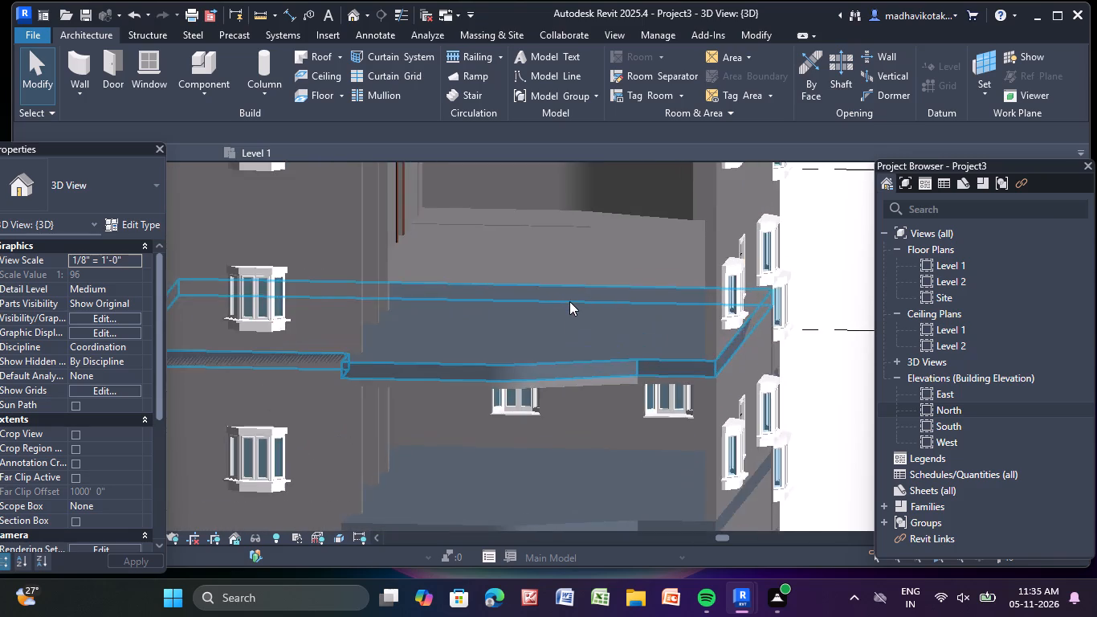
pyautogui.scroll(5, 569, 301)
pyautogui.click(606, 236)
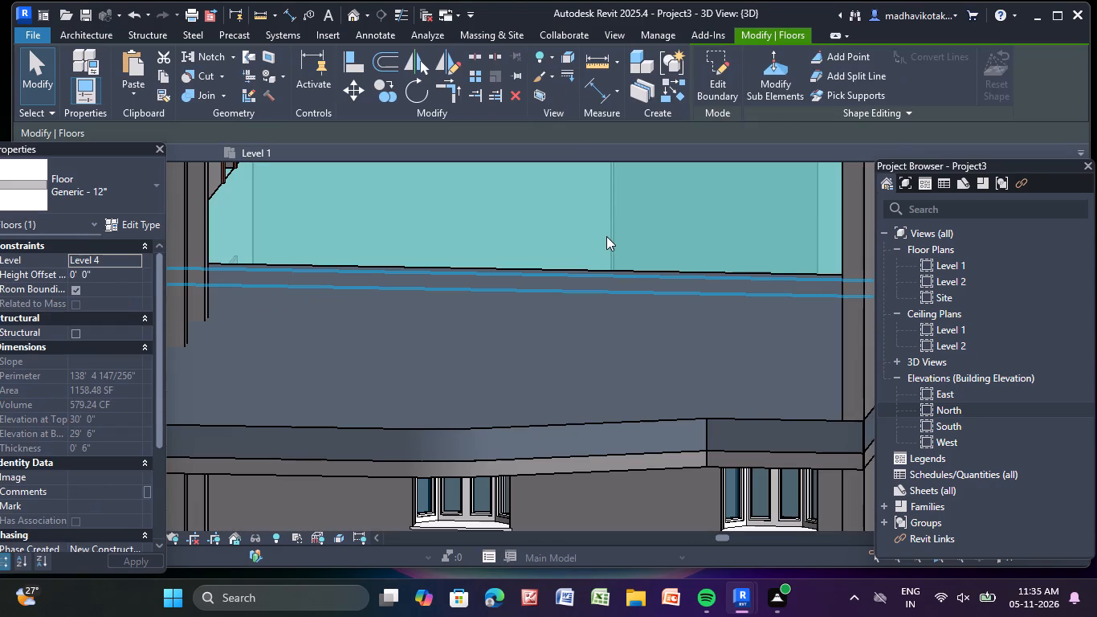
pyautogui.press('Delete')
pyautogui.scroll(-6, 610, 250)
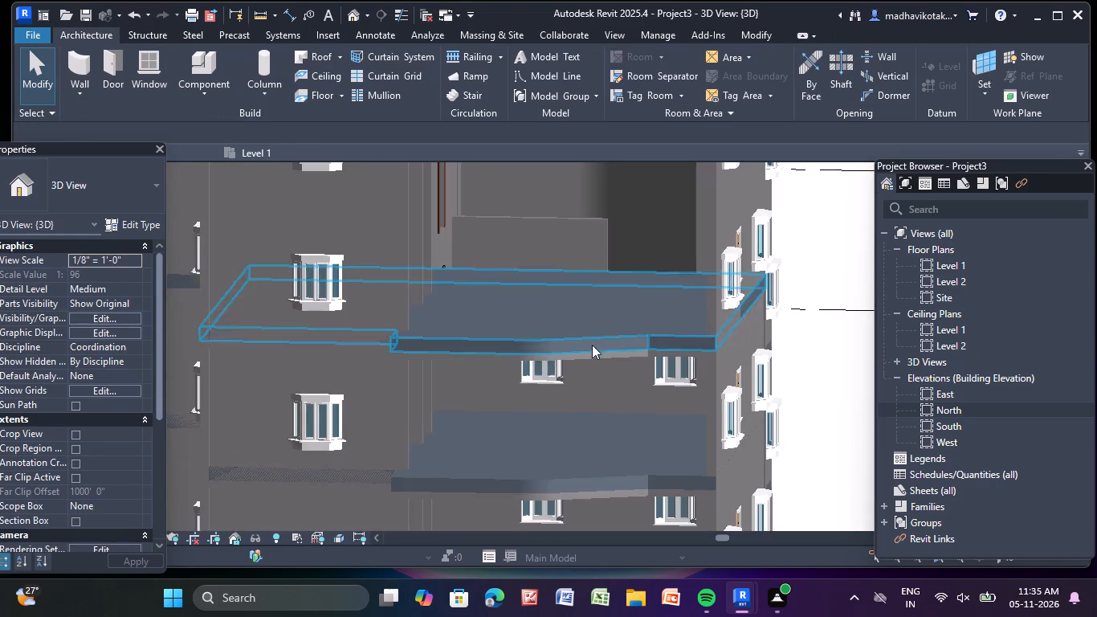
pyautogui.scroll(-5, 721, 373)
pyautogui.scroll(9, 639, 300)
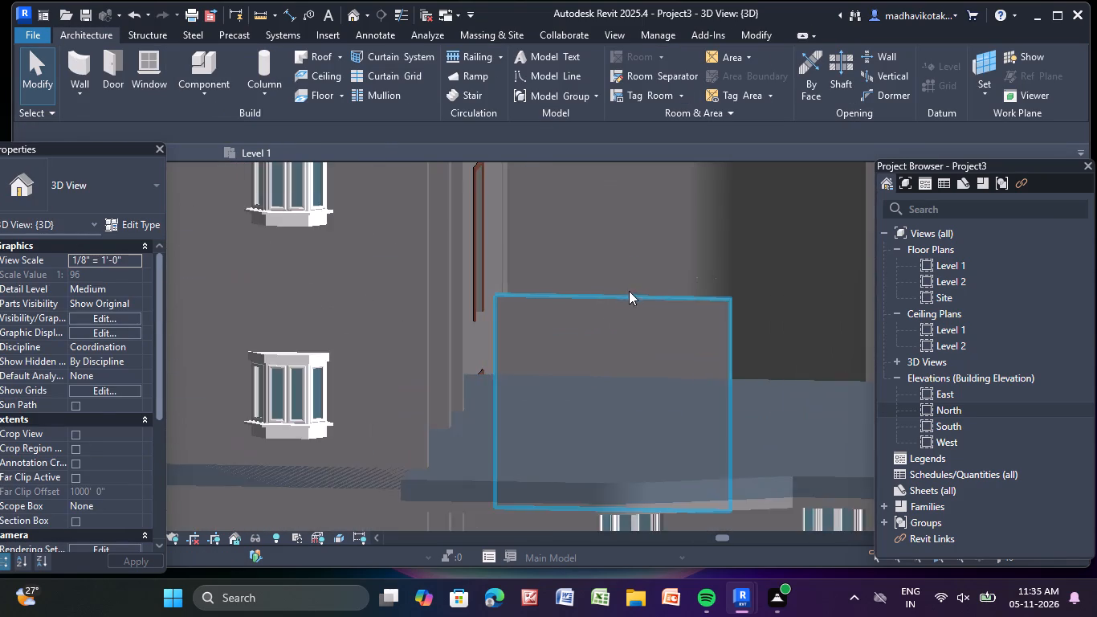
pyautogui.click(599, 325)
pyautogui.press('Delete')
# Examine the opened corner bay and the surrounding blocks from several sides in 3D, checking what has been removed.
pyautogui.scroll(-11, 599, 325)
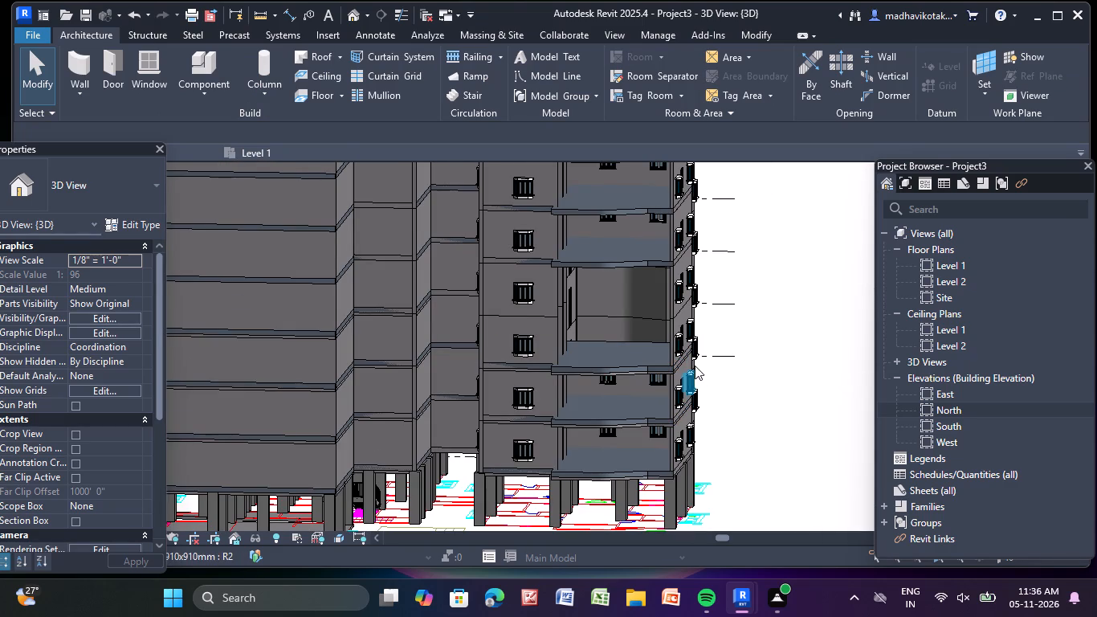
pyautogui.scroll(-3, 653, 353)
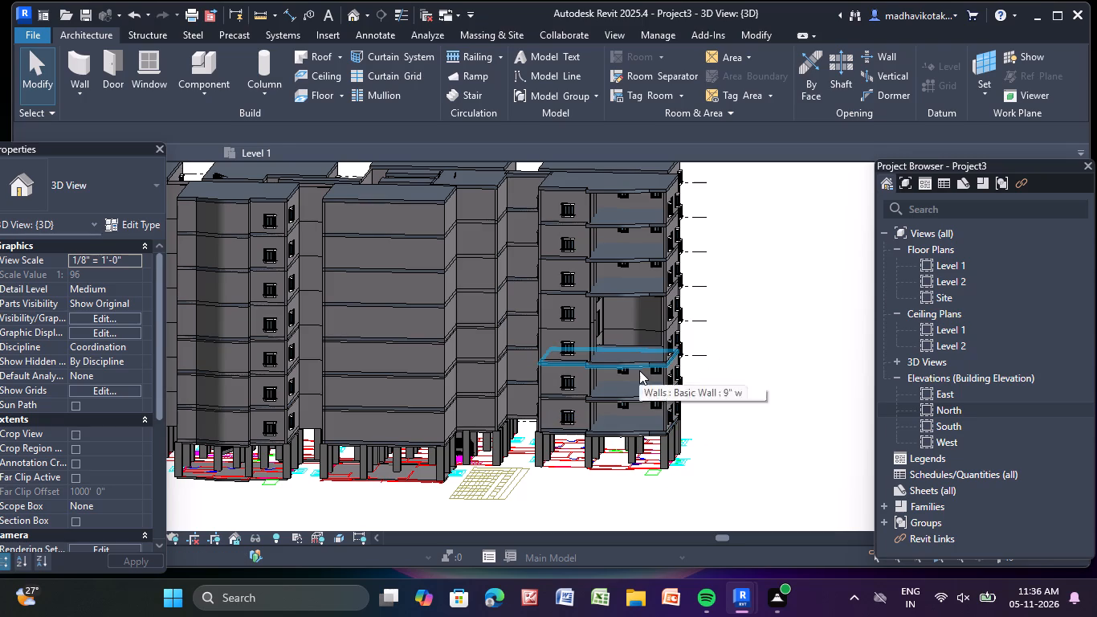
pyautogui.moveTo(639, 370); pyautogui.dragTo(609, 432, button='middle')
pyautogui.moveTo(688, 367); pyautogui.dragTo(681, 369, button='middle')
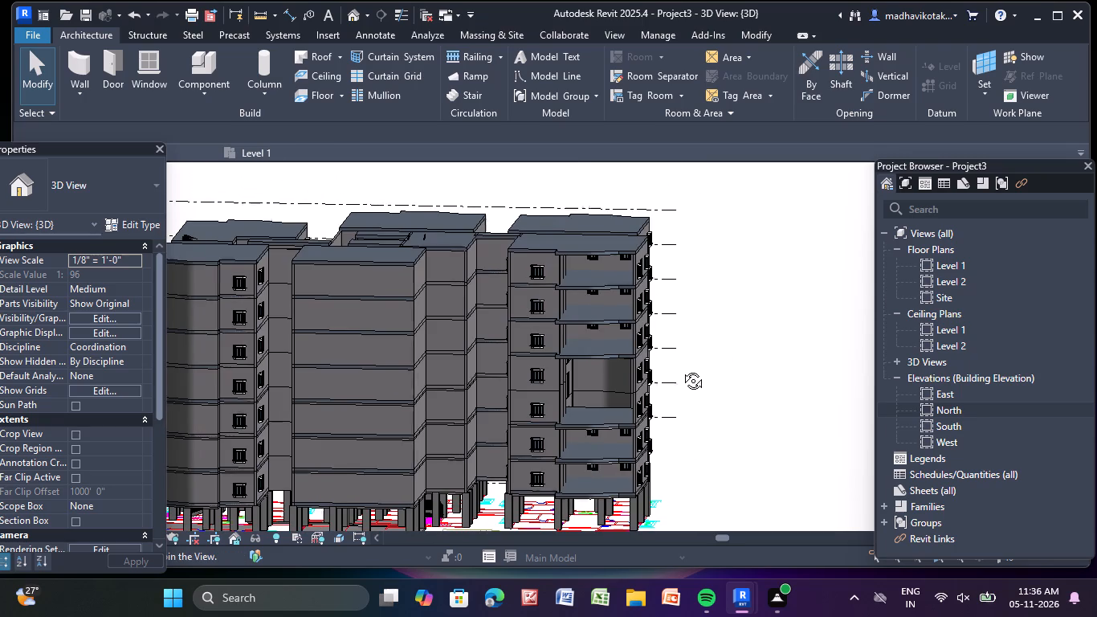
pyautogui.moveTo(681, 369); pyautogui.dragTo(645, 337, button='middle')
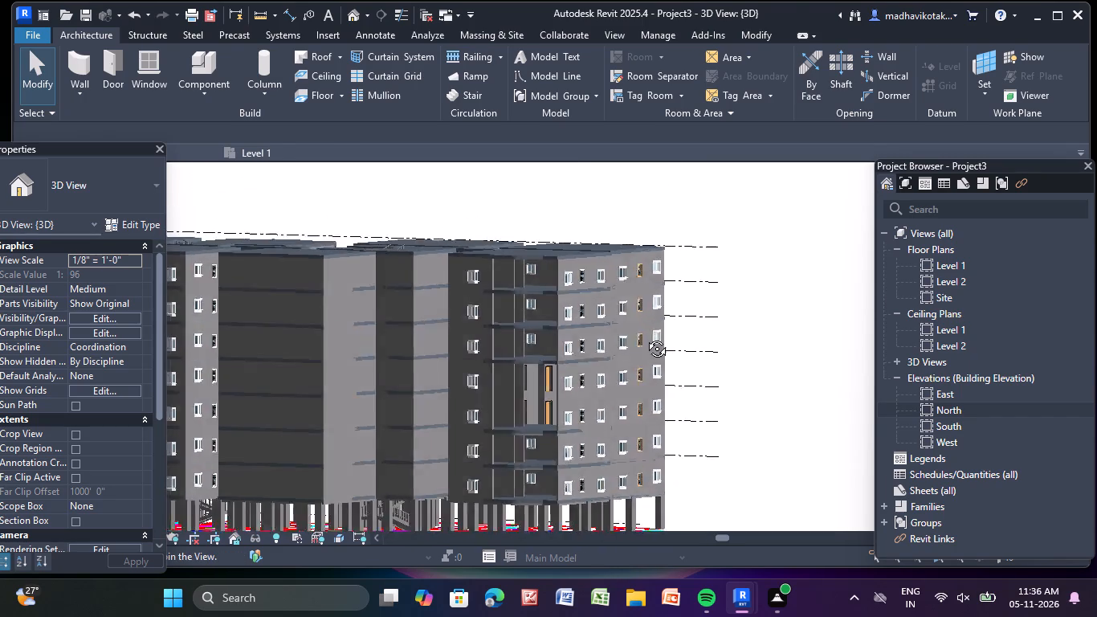
pyautogui.moveTo(645, 337); pyautogui.dragTo(685, 364, button='middle')
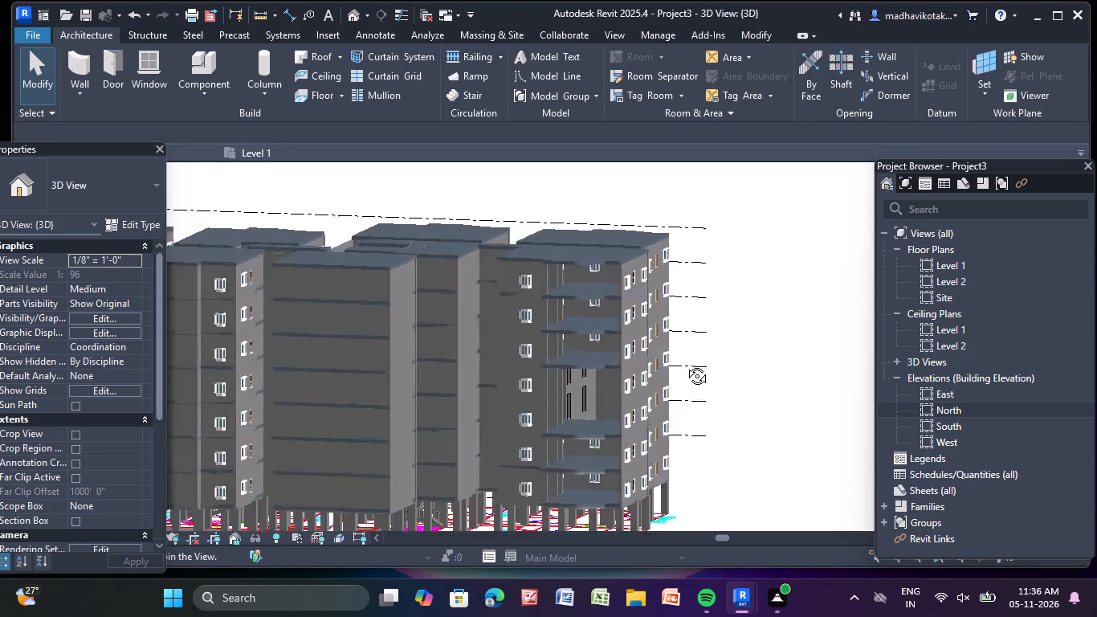
pyautogui.moveTo(685, 364); pyautogui.dragTo(617, 399, button='middle')
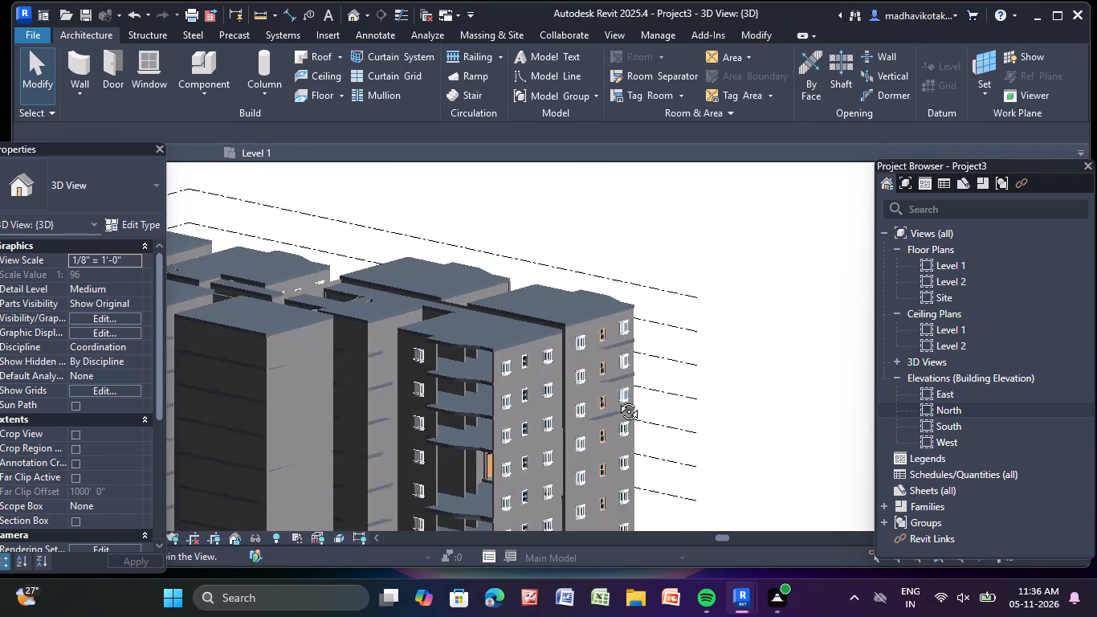
pyautogui.moveTo(617, 399); pyautogui.dragTo(695, 402, button='middle')
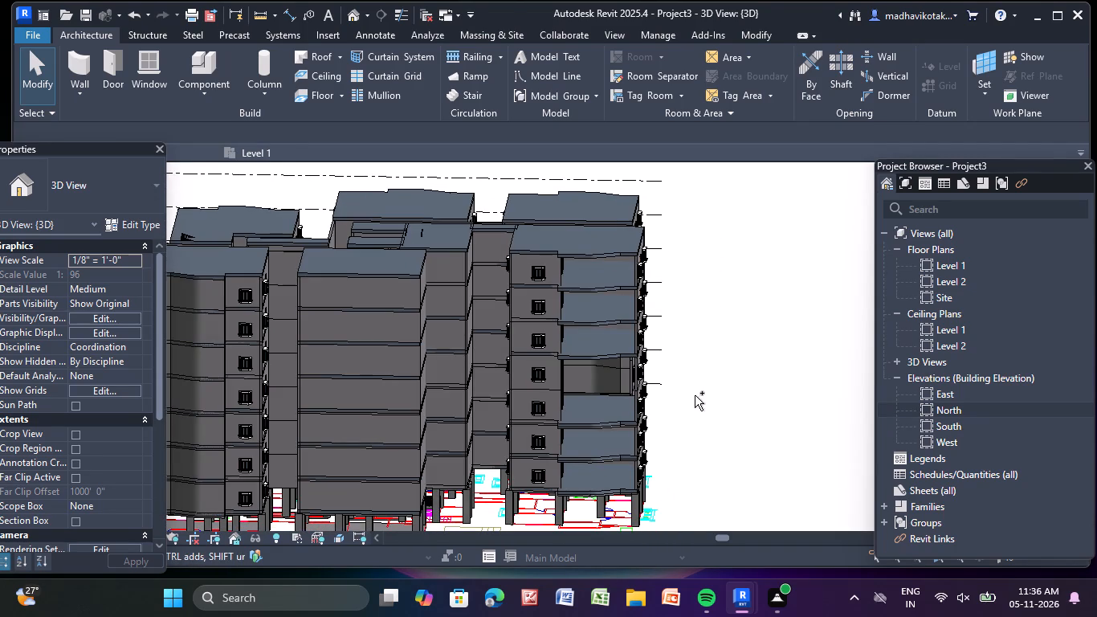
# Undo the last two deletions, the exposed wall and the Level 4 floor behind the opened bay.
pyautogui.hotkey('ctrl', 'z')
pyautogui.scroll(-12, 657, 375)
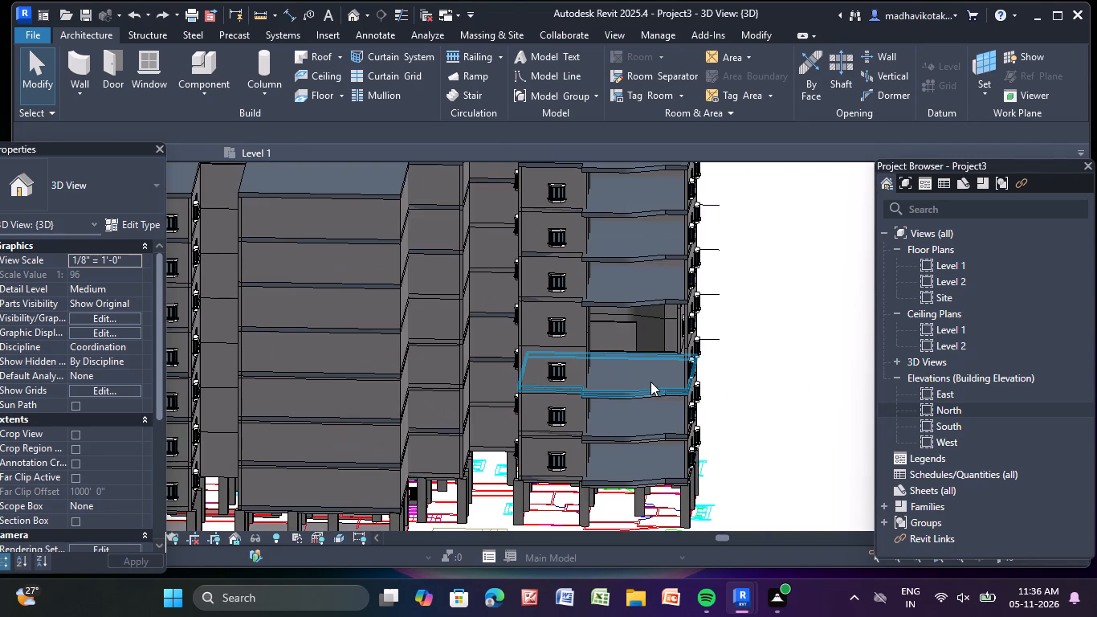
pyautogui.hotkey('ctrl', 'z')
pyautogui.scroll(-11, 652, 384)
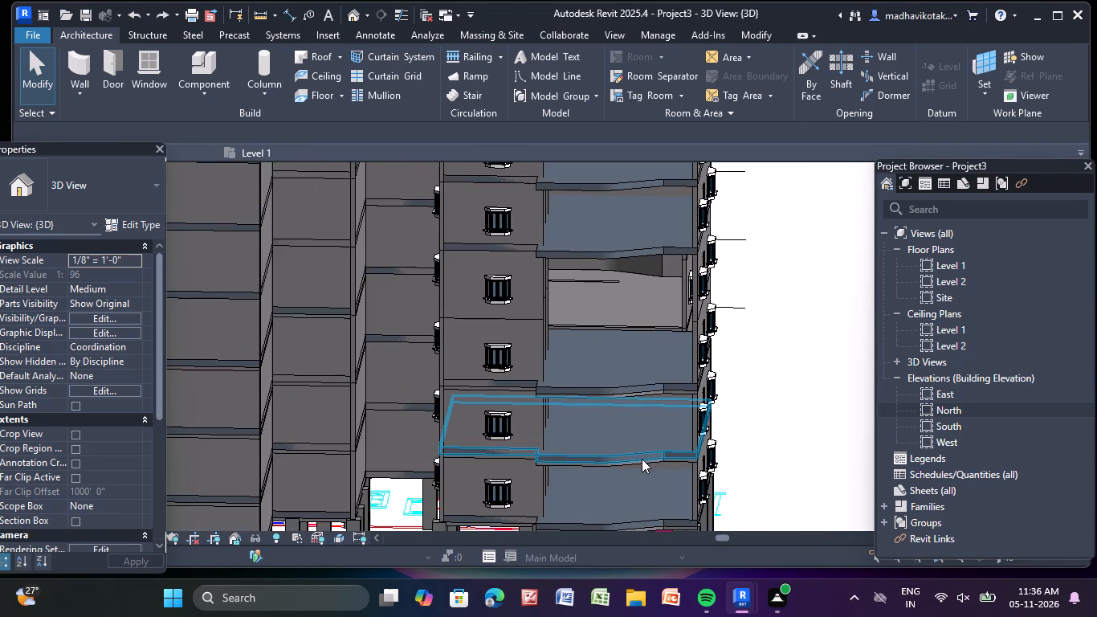
# Undo one more deletion behind the opened corner bay and check the bay from the side.
pyautogui.scroll(7, 642, 310)
pyautogui.scroll(-10, 652, 308)
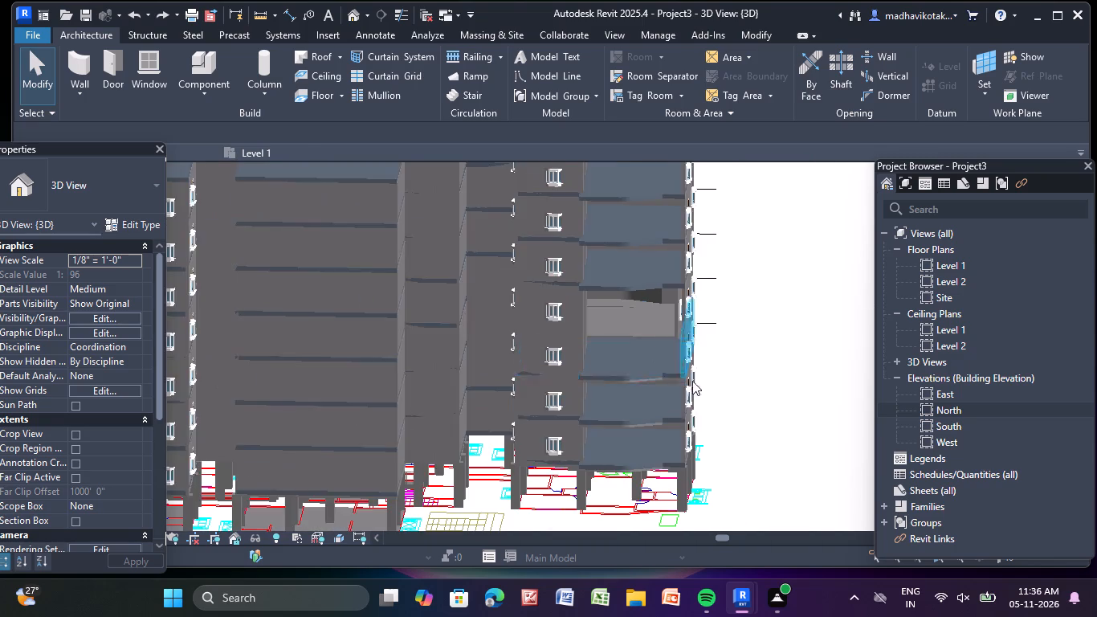
pyautogui.hotkey('ctrl', 'z')
pyautogui.scroll(-5, 629, 359)
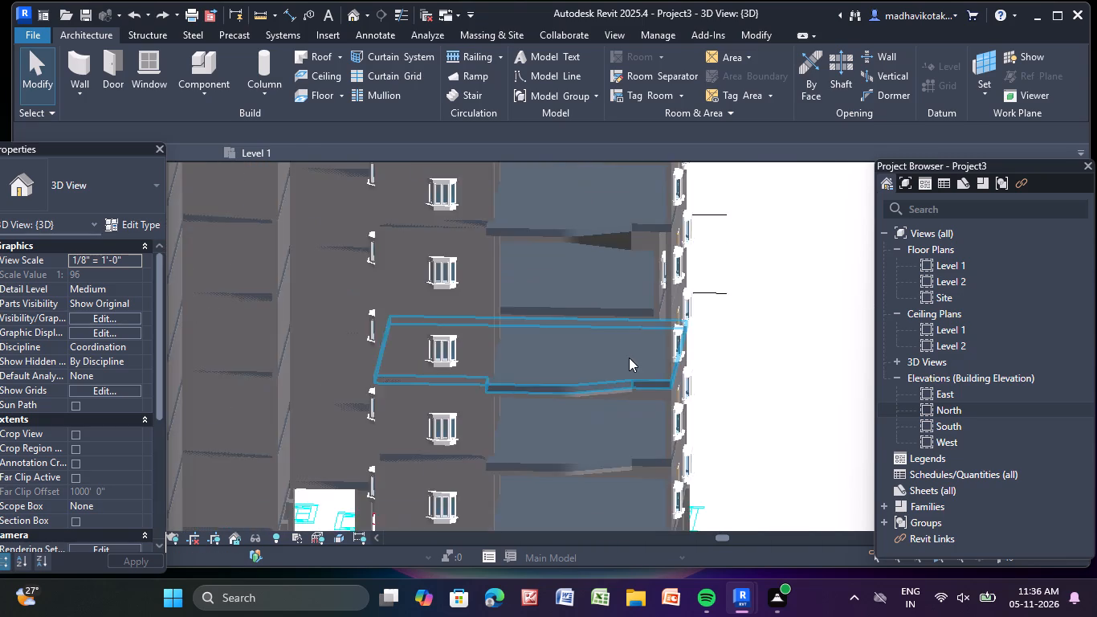
pyautogui.scroll(-5, 627, 356)
pyautogui.moveTo(703, 370); pyautogui.dragTo(663, 389, button='middle')
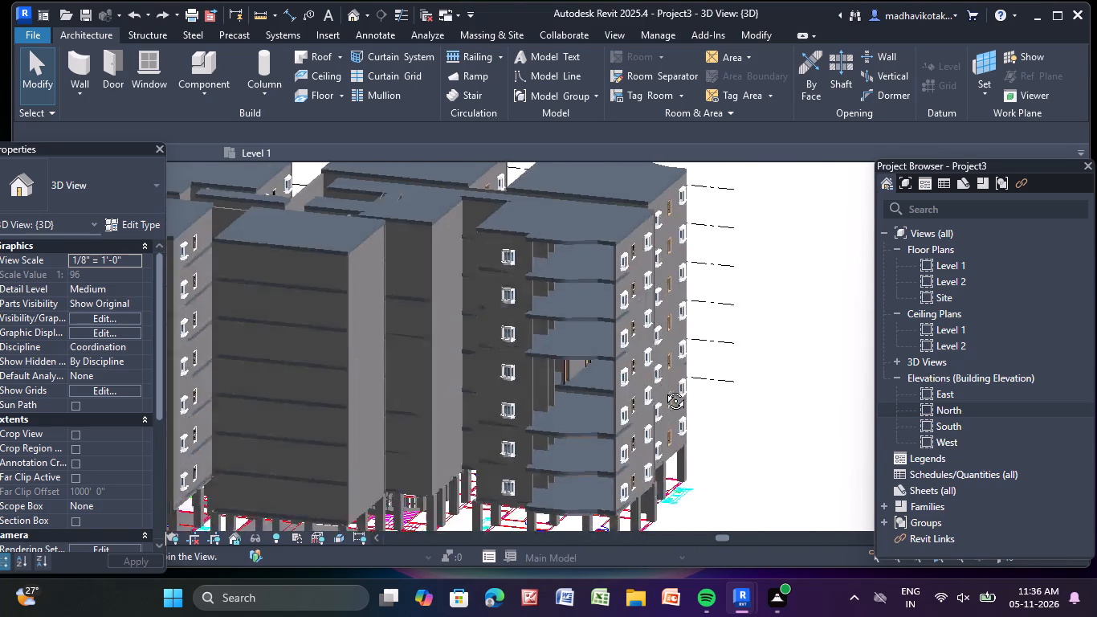
pyautogui.moveTo(663, 389); pyautogui.dragTo(644, 319, button='middle')
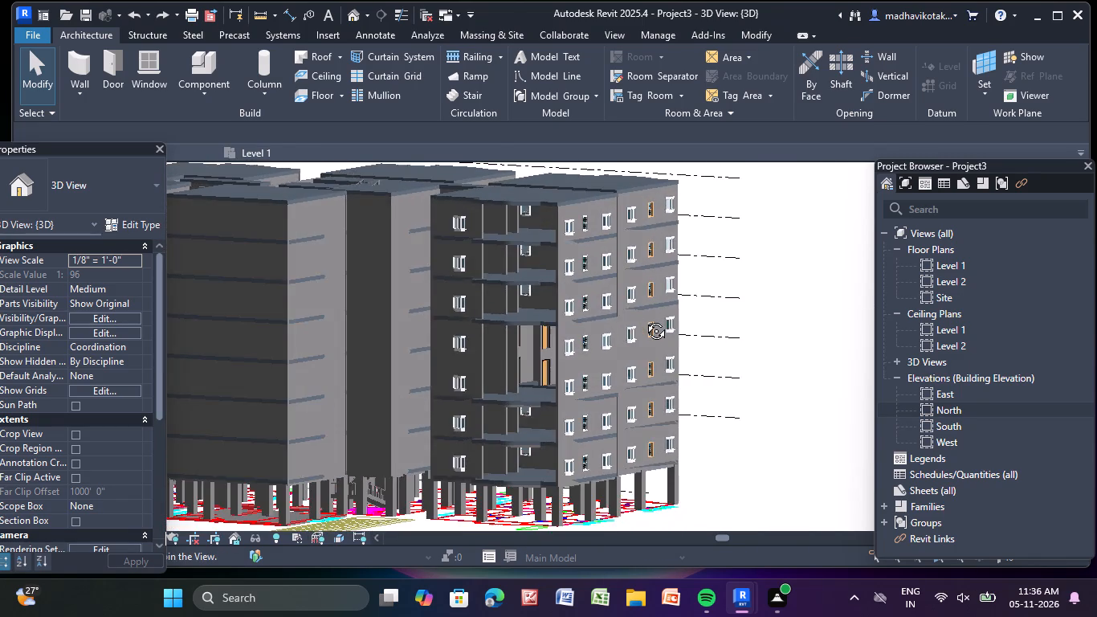
pyautogui.moveTo(644, 319); pyautogui.dragTo(654, 315, button='middle')
pyautogui.scroll(8, 549, 352)
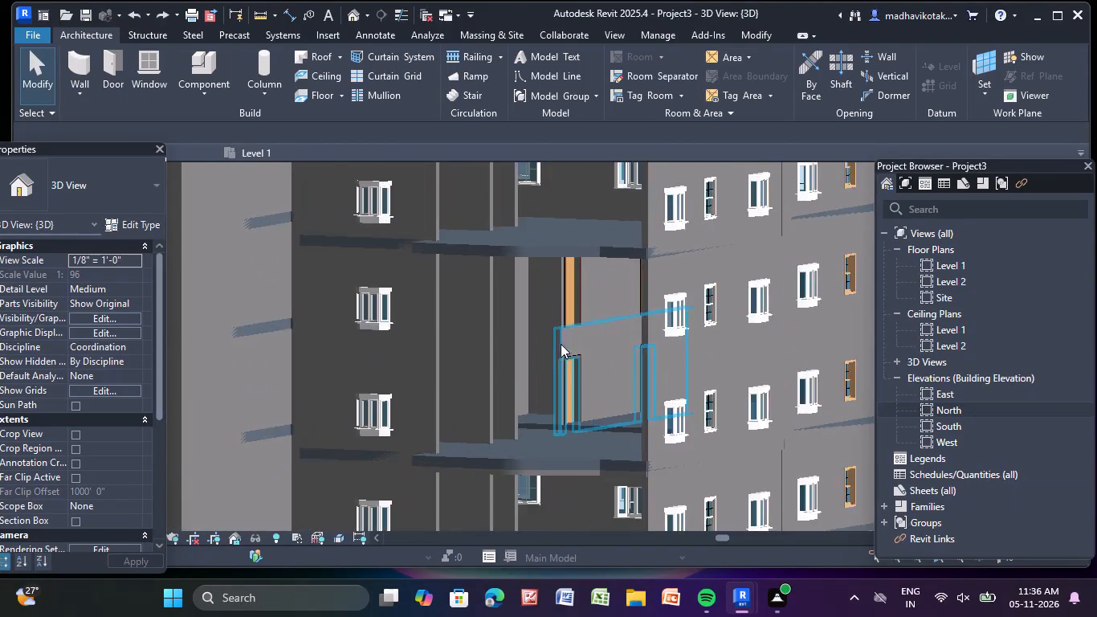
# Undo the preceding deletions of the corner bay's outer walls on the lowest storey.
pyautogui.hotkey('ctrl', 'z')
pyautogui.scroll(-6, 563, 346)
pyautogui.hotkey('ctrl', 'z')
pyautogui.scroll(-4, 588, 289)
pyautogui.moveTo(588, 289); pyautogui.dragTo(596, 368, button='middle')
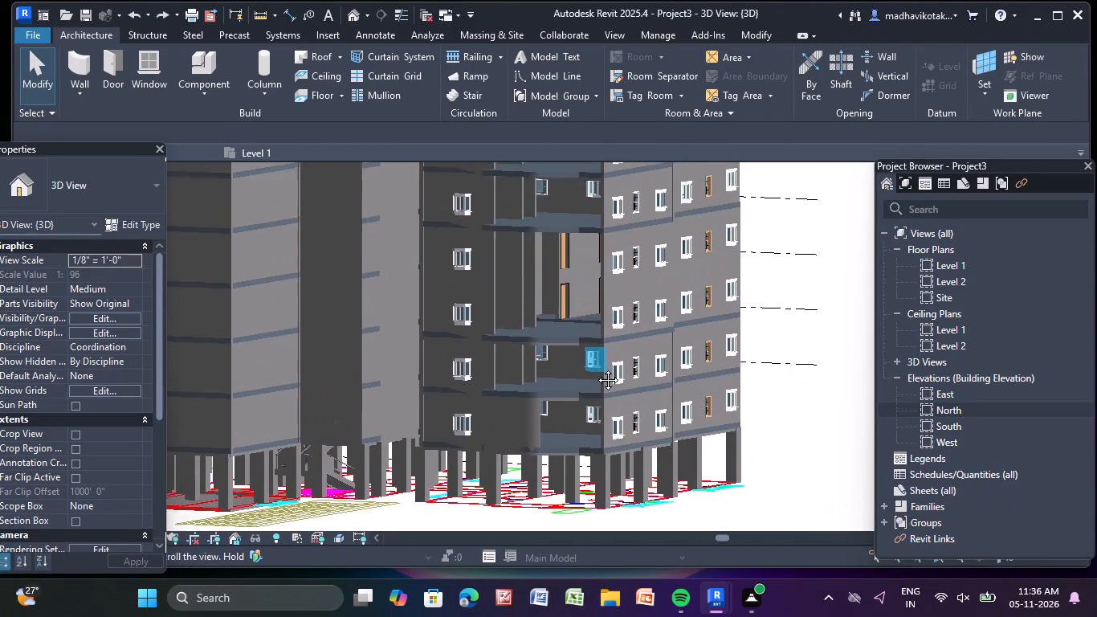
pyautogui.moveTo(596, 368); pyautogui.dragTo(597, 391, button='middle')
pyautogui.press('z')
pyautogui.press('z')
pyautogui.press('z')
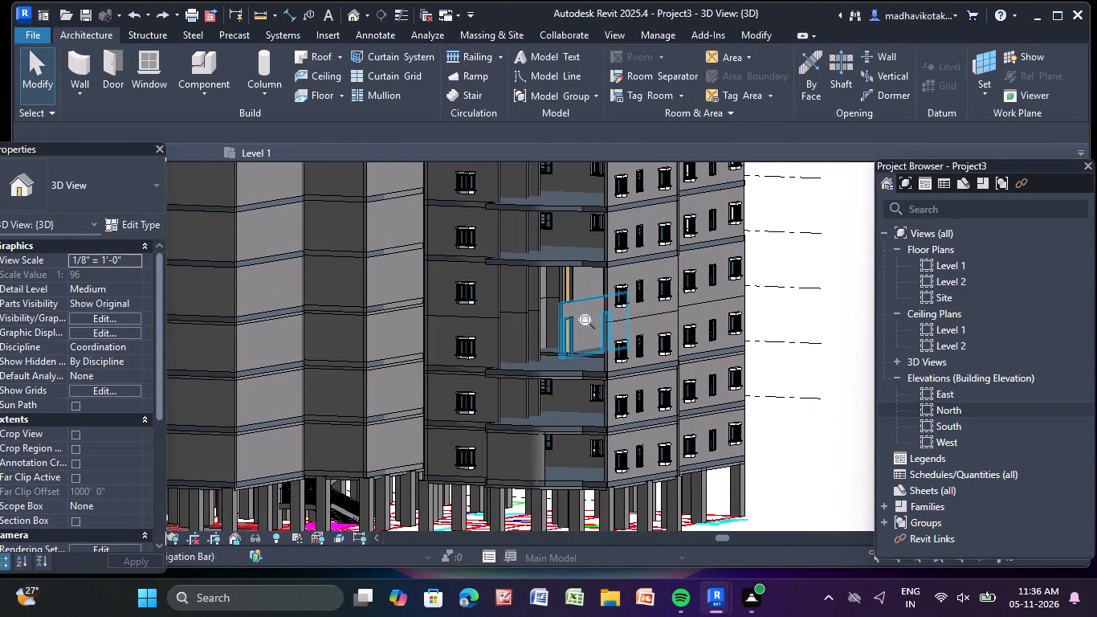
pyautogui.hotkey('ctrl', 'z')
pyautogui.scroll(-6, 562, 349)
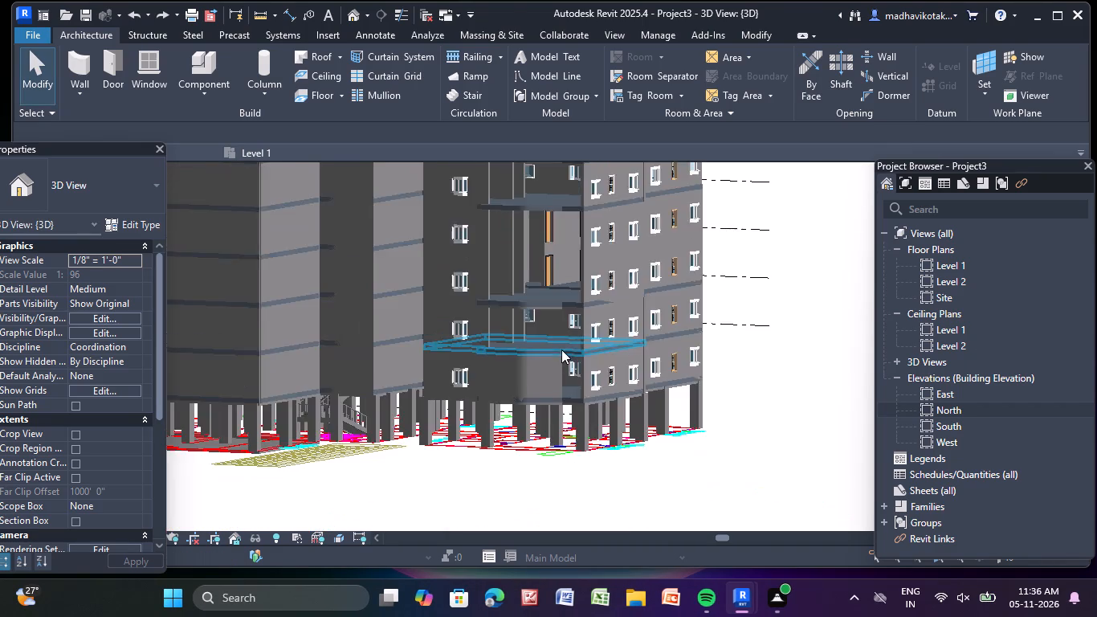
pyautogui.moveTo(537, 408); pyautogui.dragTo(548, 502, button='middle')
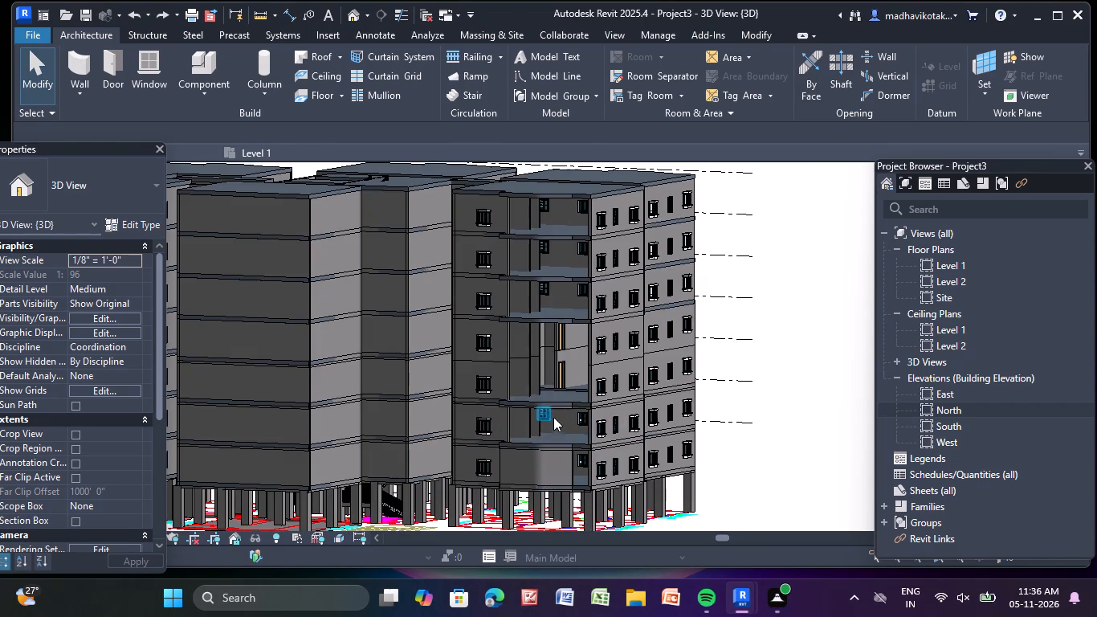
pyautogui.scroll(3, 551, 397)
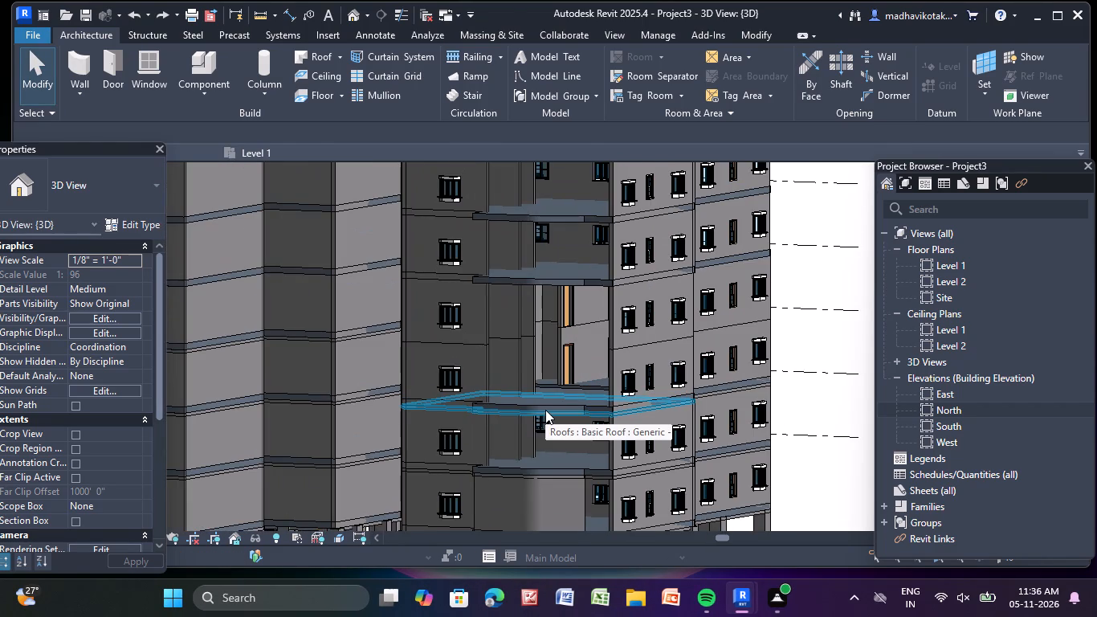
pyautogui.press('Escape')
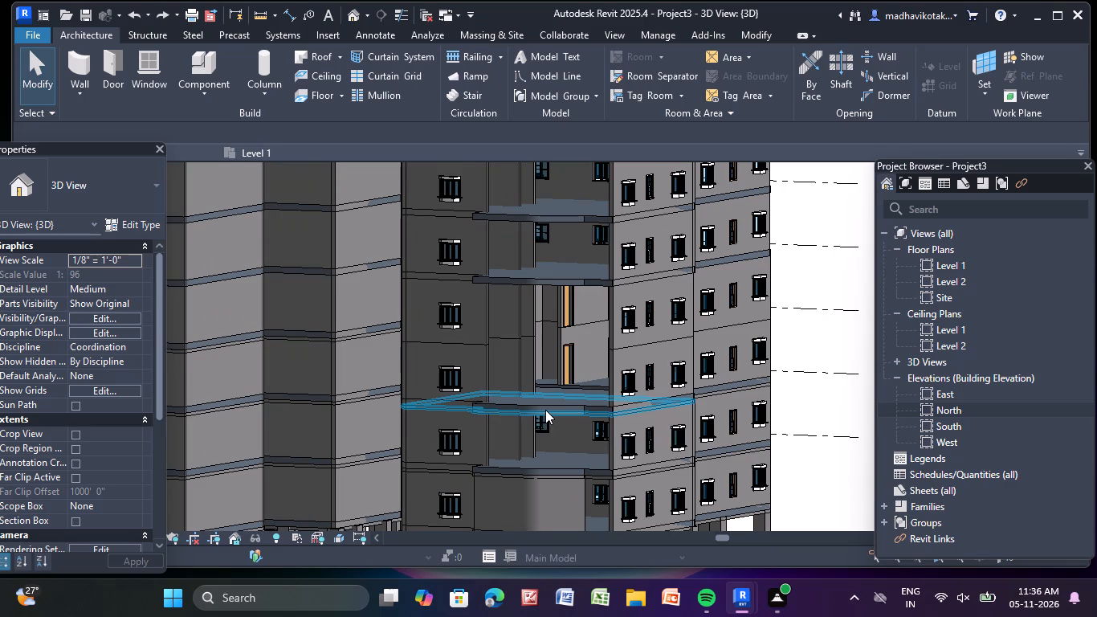
# Delete the flat and curved 9" outer wall pieces enclosing the corner bay on Level 2.
pyautogui.keyDown('shift'); pyautogui.moveTo(512, 490); pyautogui.dragTo(590, 488, button='middle'); pyautogui.keyUp('shift')
pyautogui.scroll(-2, 561, 465)
pyautogui.moveTo(561, 465); pyautogui.dragTo(535, 484, button='middle')
pyautogui.scroll(4, 550, 469)
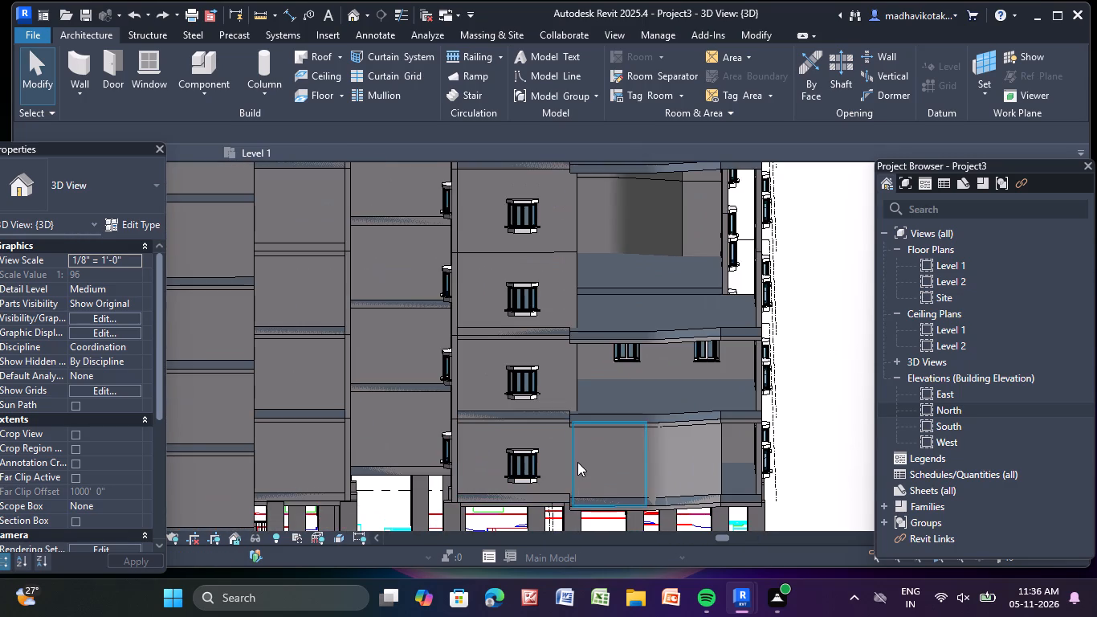
pyautogui.moveTo(577, 462); pyautogui.dragTo(516, 540, button='middle')
pyautogui.moveTo(516, 525); pyautogui.dragTo(494, 401, button='middle')
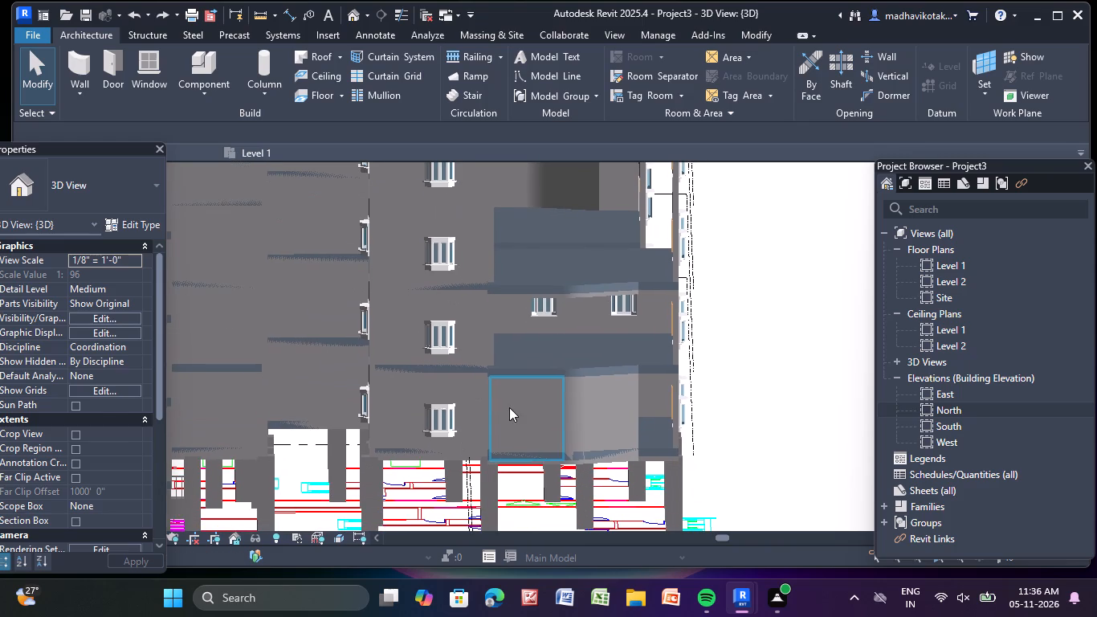
pyautogui.click(510, 409)
pyautogui.press('Delete')
pyautogui.click(578, 433)
pyautogui.press('Delete')
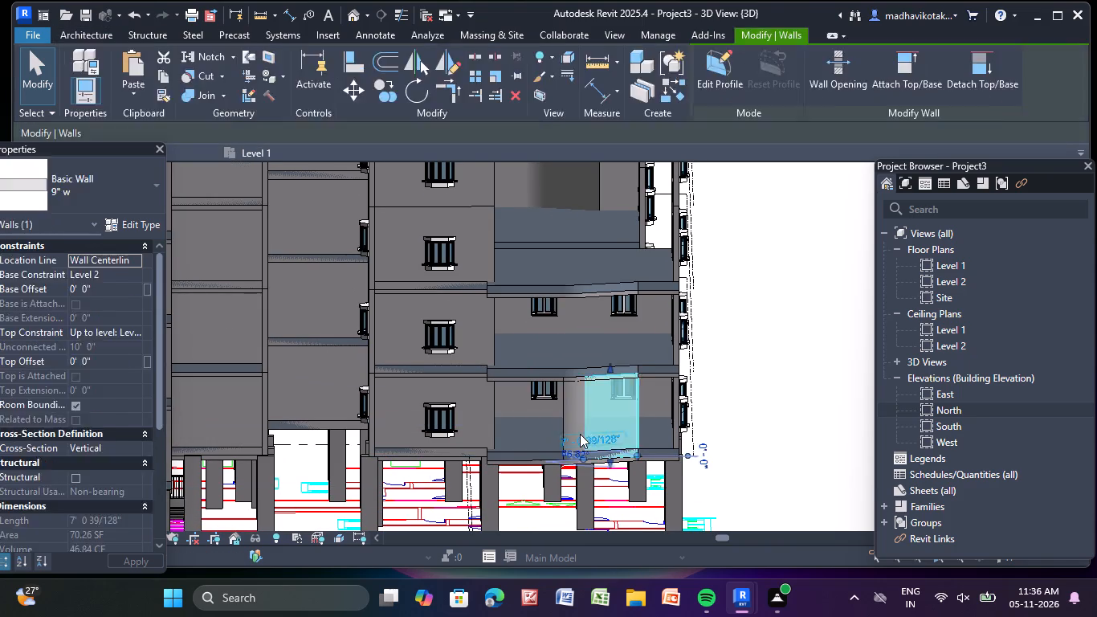
pyautogui.click(577, 427)
pyautogui.press('Delete')
# Copy the corner block's Generic - 12" roof slab from Level 2 and paste it aligned to Level 4.
pyautogui.click(570, 450)
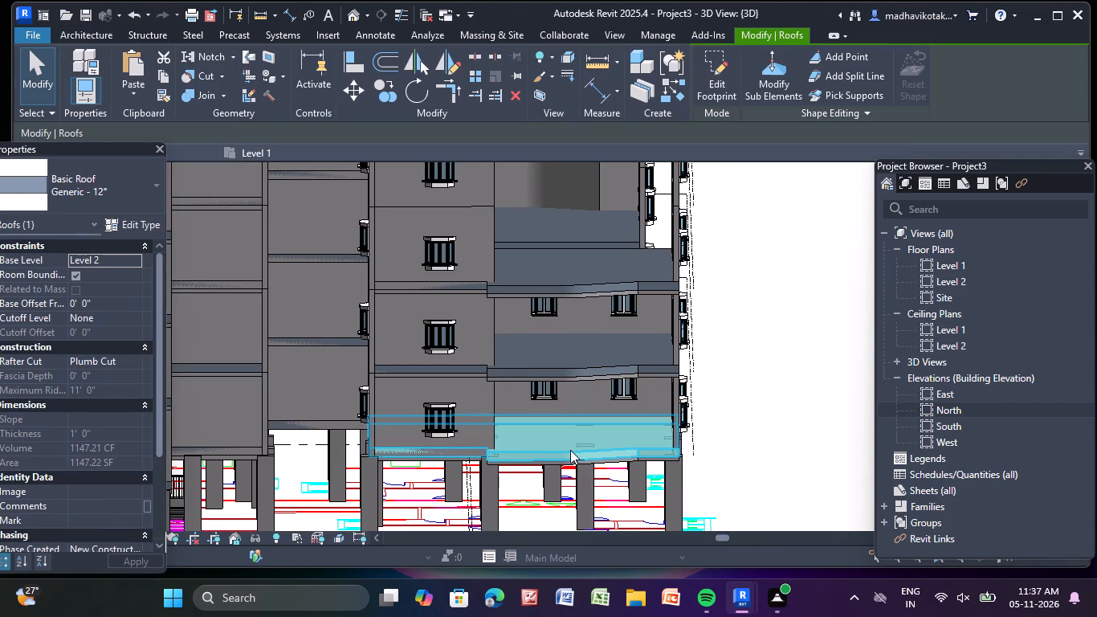
pyautogui.moveTo(570, 450); pyautogui.dragTo(565, 467, button='middle')
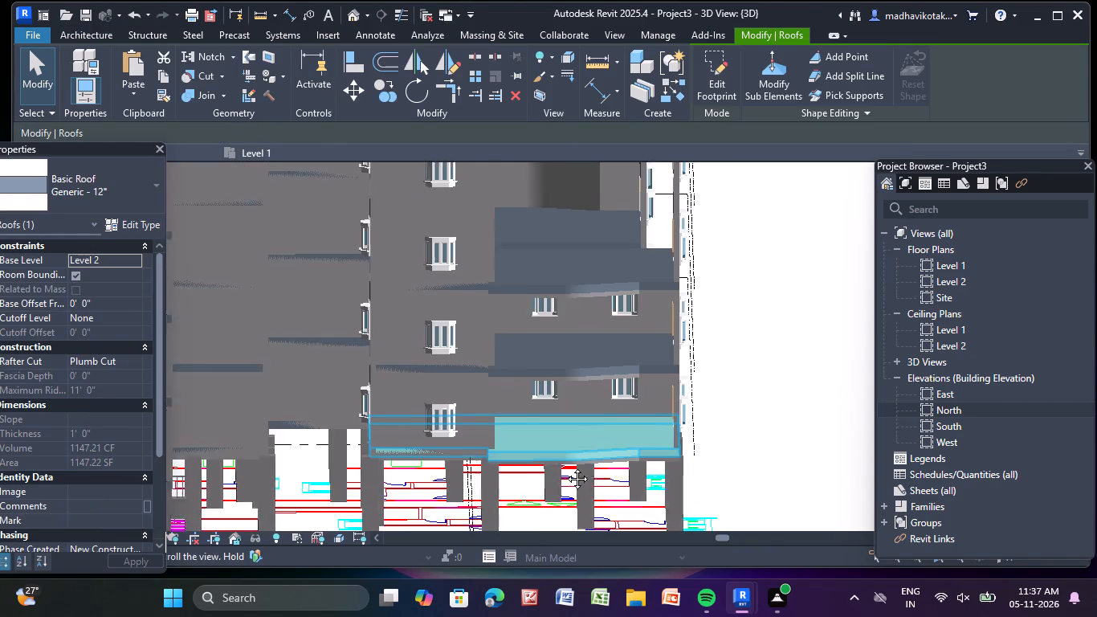
pyautogui.moveTo(565, 467); pyautogui.dragTo(553, 496, button='middle')
pyautogui.scroll(-3, 551, 463)
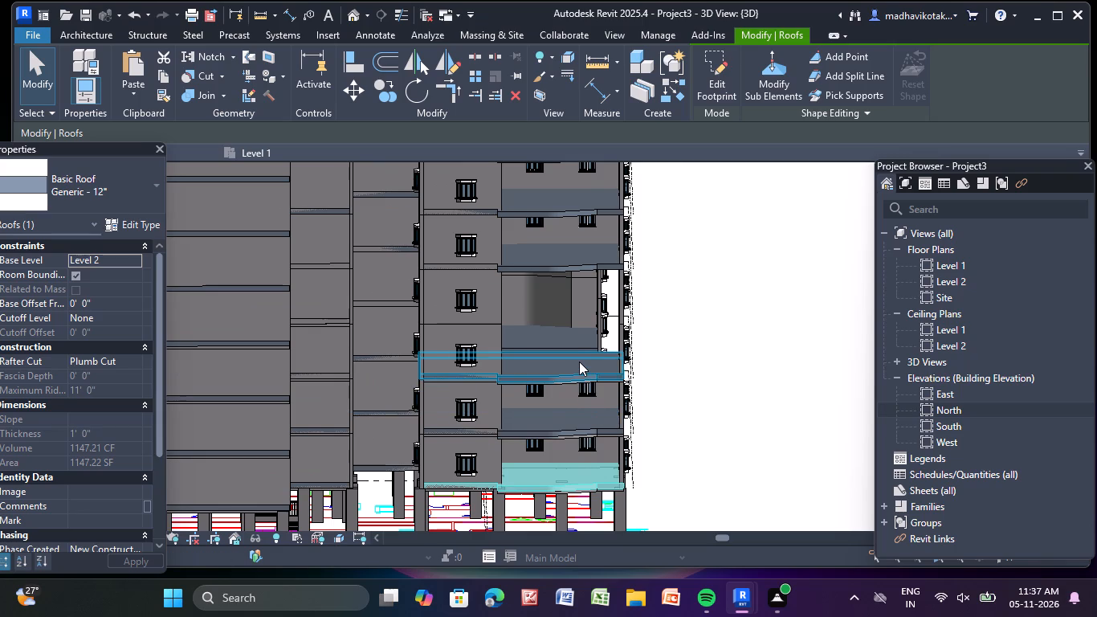
pyautogui.click(163, 80)
pyautogui.click(137, 91)
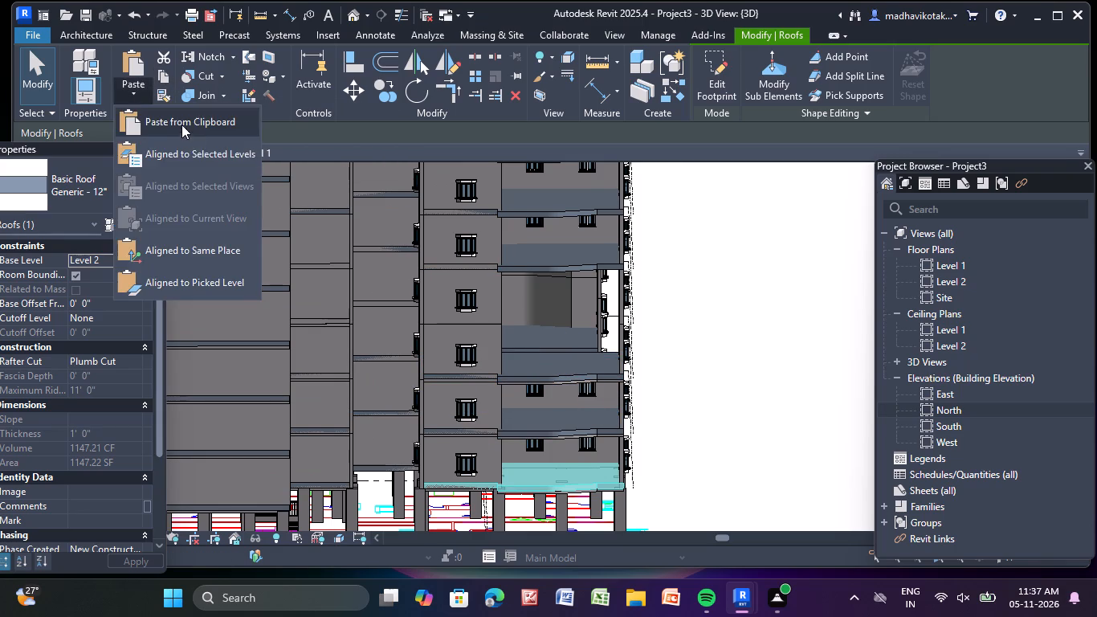
pyautogui.click(192, 152)
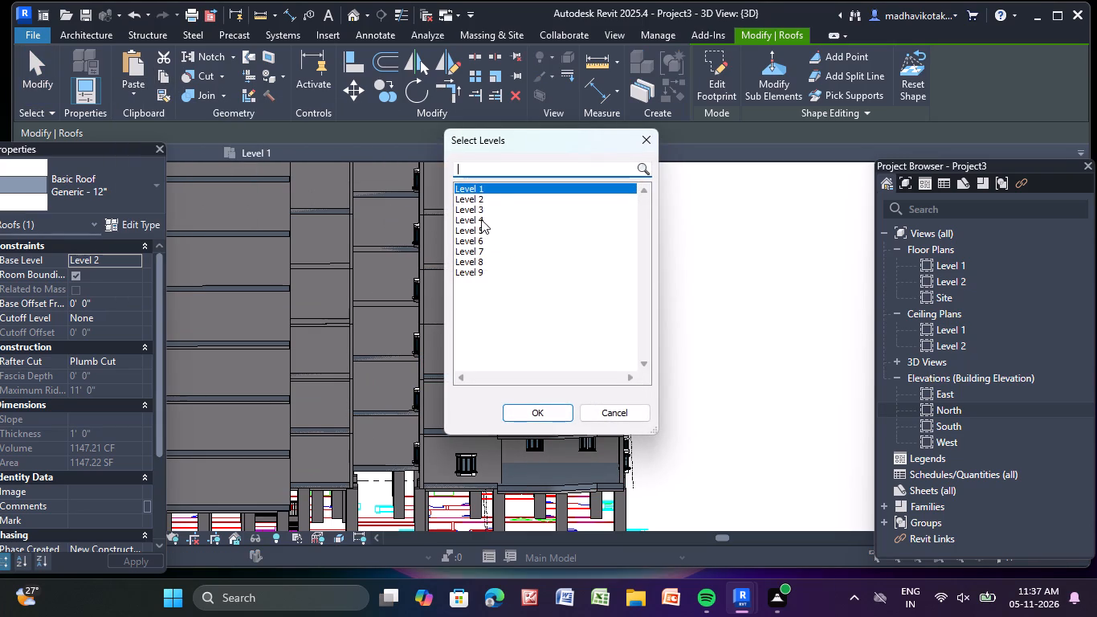
pyautogui.click(481, 219)
pyautogui.click(541, 411)
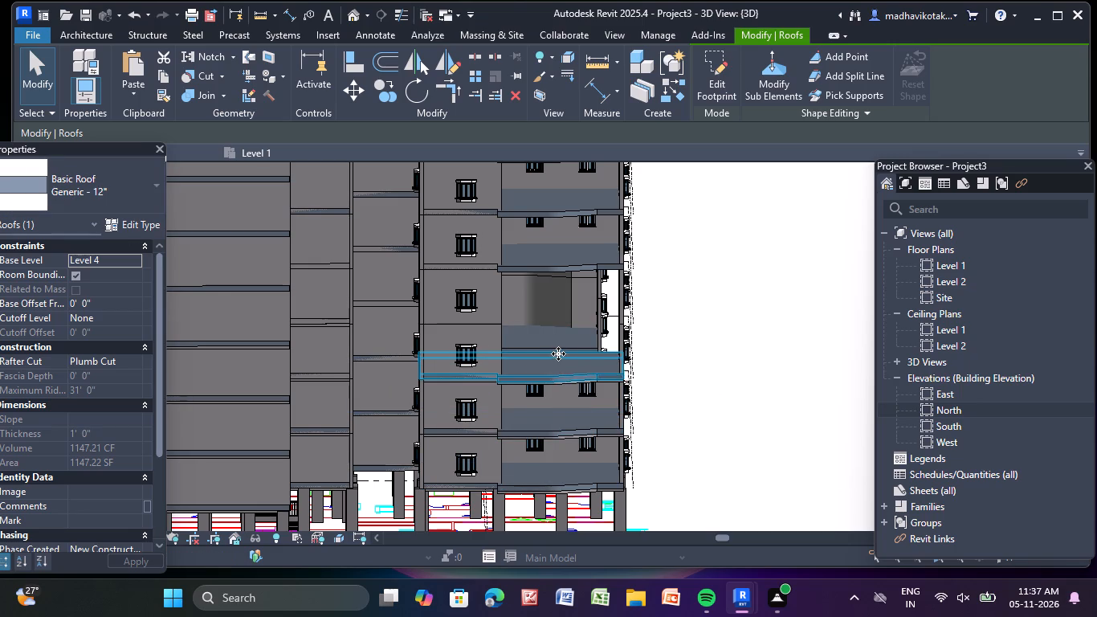
pyautogui.click(516, 383)
pyautogui.scroll(4, 536, 333)
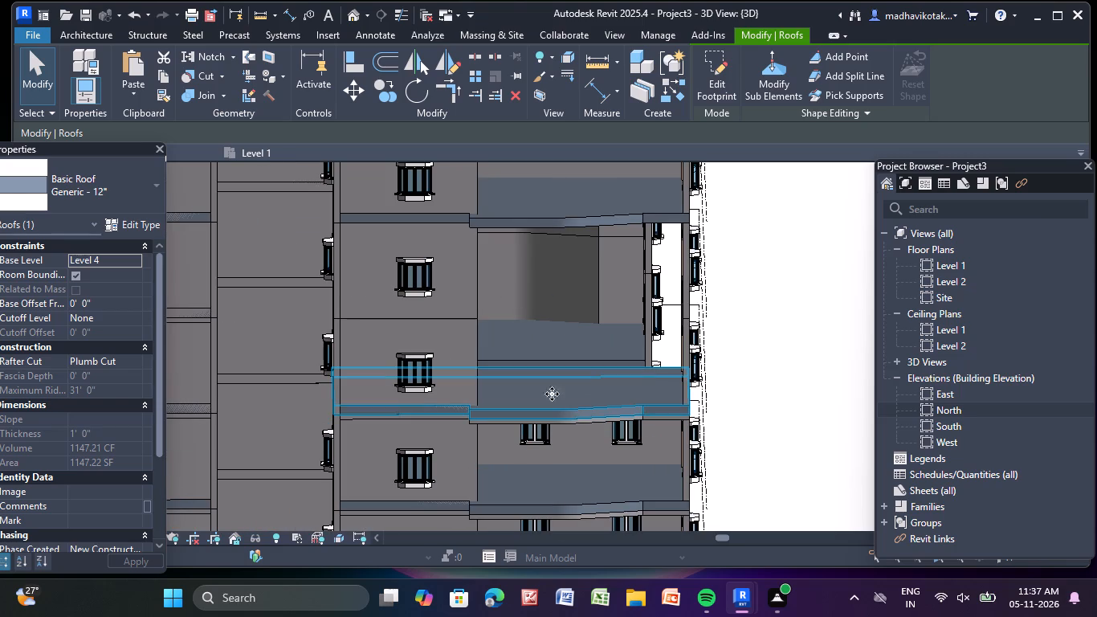
pyautogui.click(550, 410)
pyautogui.press('Escape')
pyautogui.press('Escape')
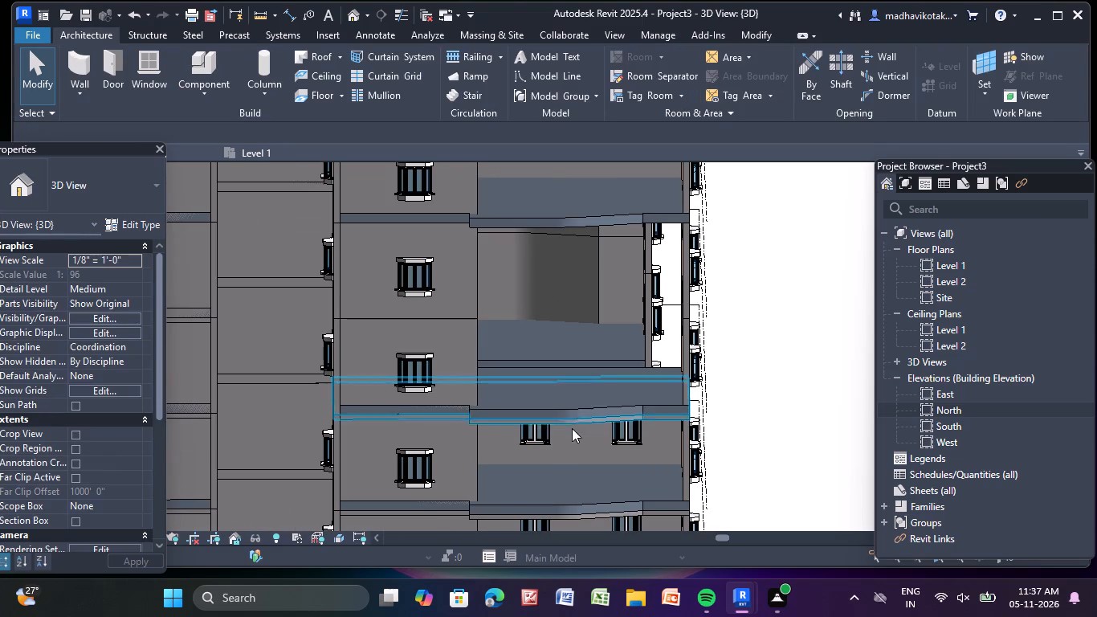
pyautogui.press('Escape')
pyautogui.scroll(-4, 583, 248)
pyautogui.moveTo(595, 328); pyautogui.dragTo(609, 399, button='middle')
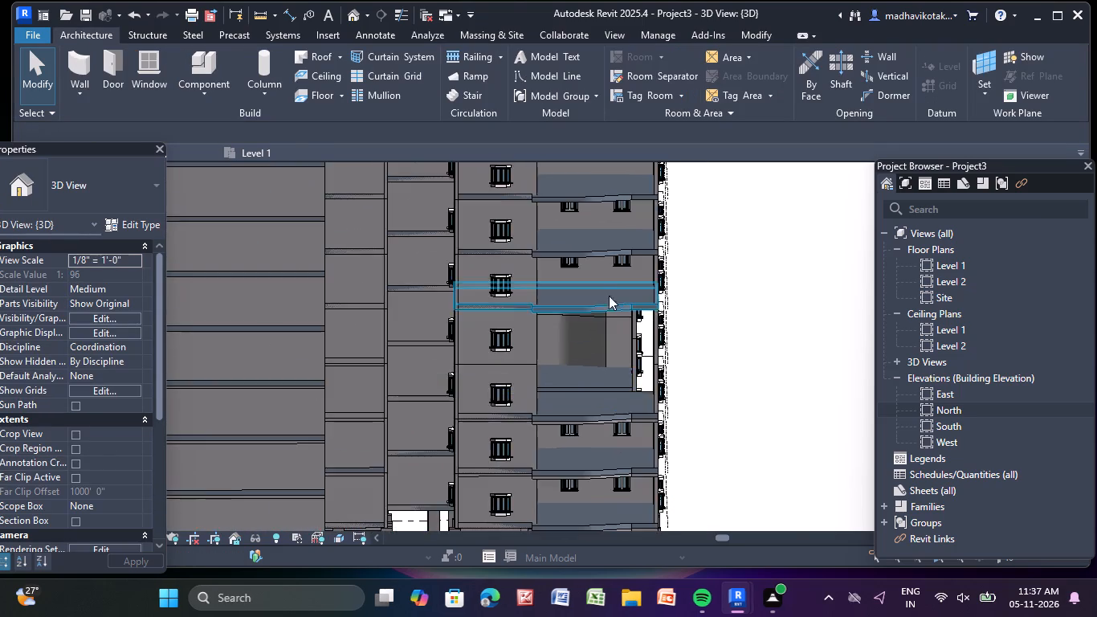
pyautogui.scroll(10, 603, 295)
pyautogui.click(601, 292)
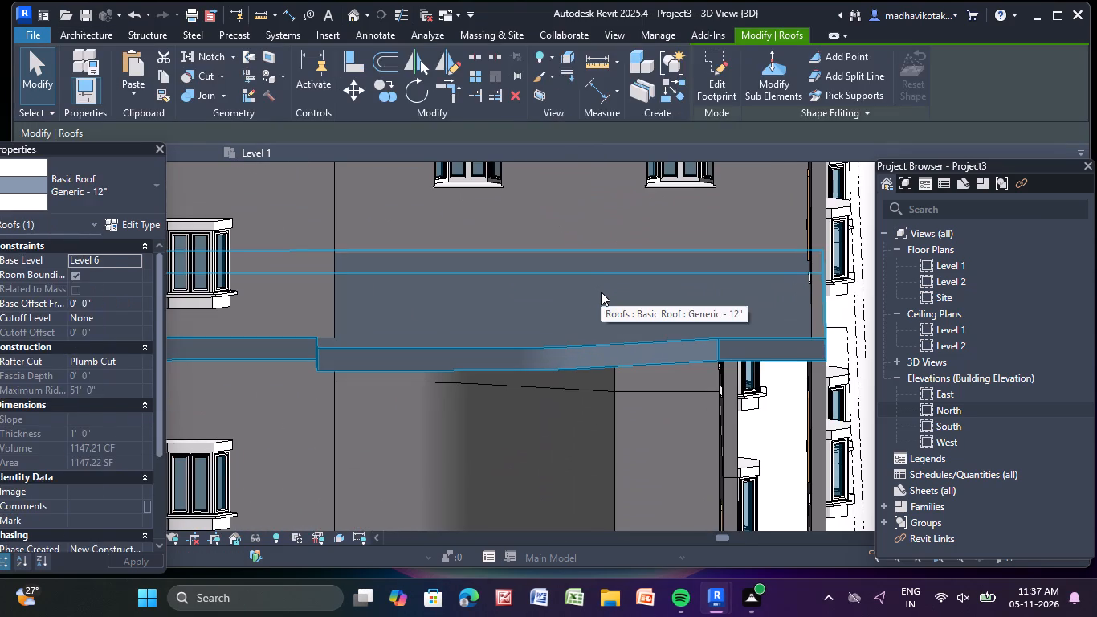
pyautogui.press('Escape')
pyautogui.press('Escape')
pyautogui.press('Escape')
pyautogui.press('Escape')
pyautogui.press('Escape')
# Copy the corner block's Generic - 12" roof slab from Level 4 and paste it aligned to Level 3.
pyautogui.scroll(-4, 594, 409)
pyautogui.moveTo(596, 419); pyautogui.dragTo(570, 398, button='middle')
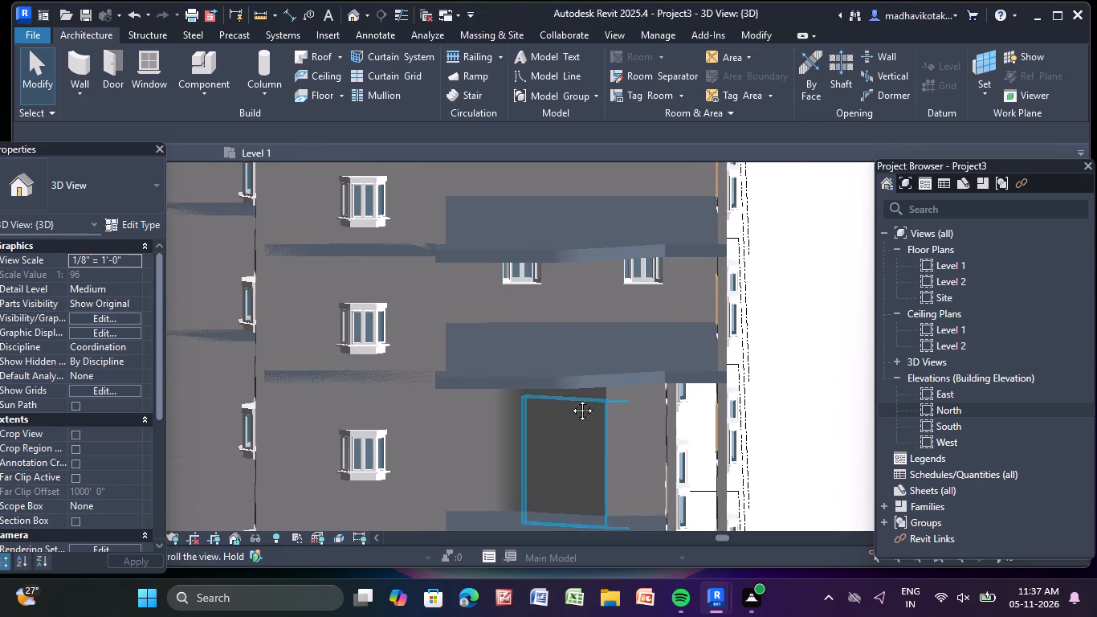
pyautogui.moveTo(570, 398); pyautogui.dragTo(589, 270, button='middle')
pyautogui.click(571, 483)
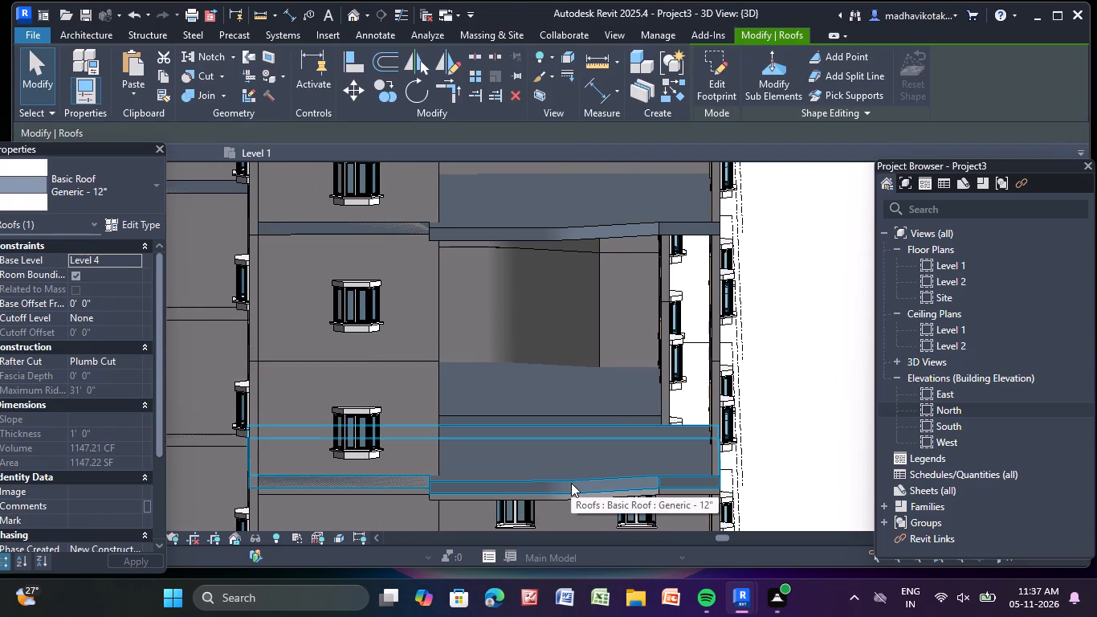
pyautogui.click(167, 73)
pyautogui.click(166, 73)
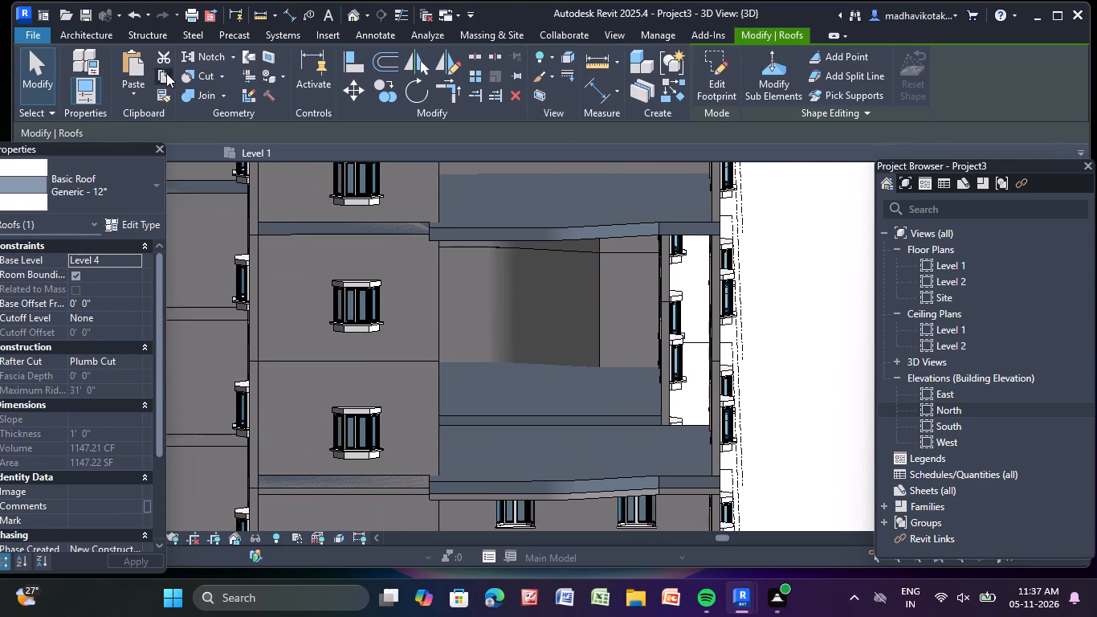
pyautogui.click(161, 72)
pyautogui.click(132, 94)
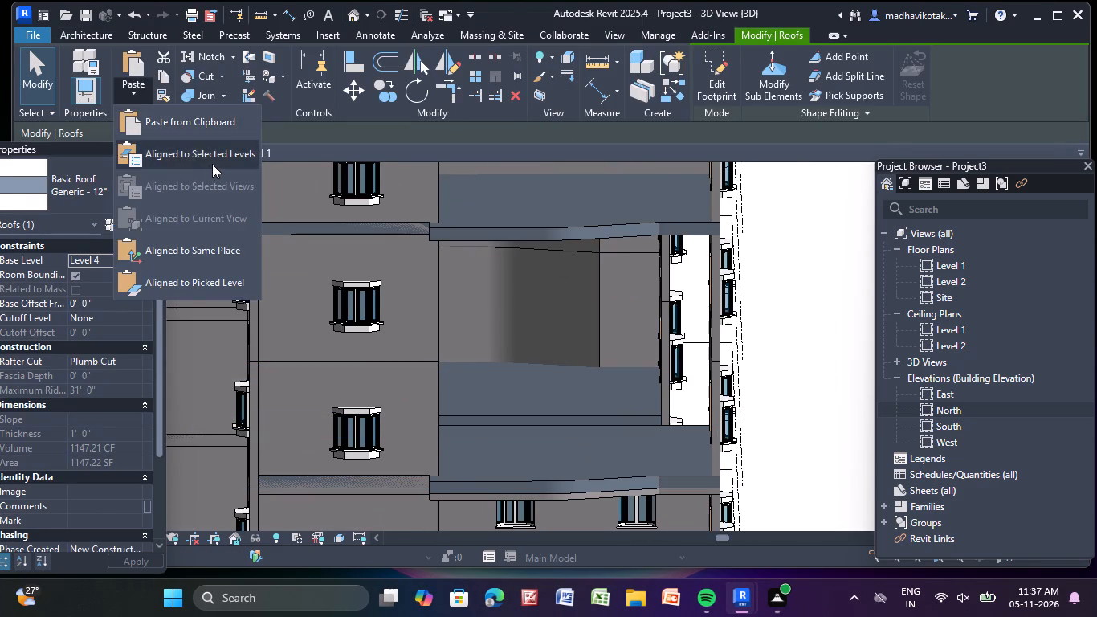
pyautogui.click(212, 164)
pyautogui.click(475, 208)
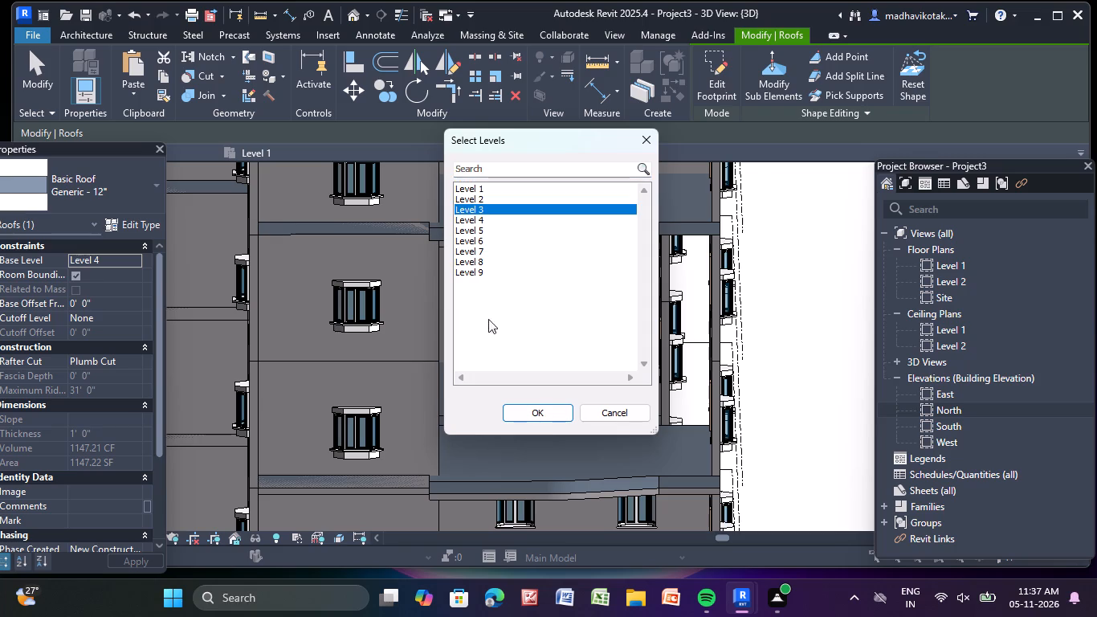
pyautogui.click(546, 412)
pyautogui.scroll(-7, 588, 374)
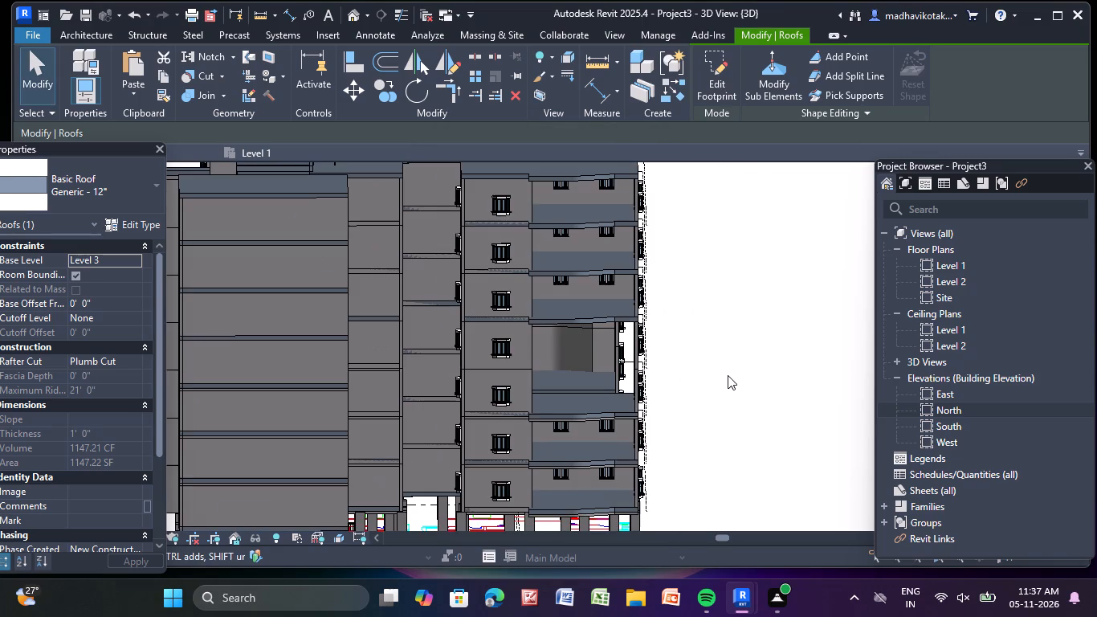
pyautogui.press('Escape')
# Examine the corner bay and the neighbouring blocks from outside in 3D, checking the slabs and openings storey by storey.
pyautogui.scroll(-6, 722, 357)
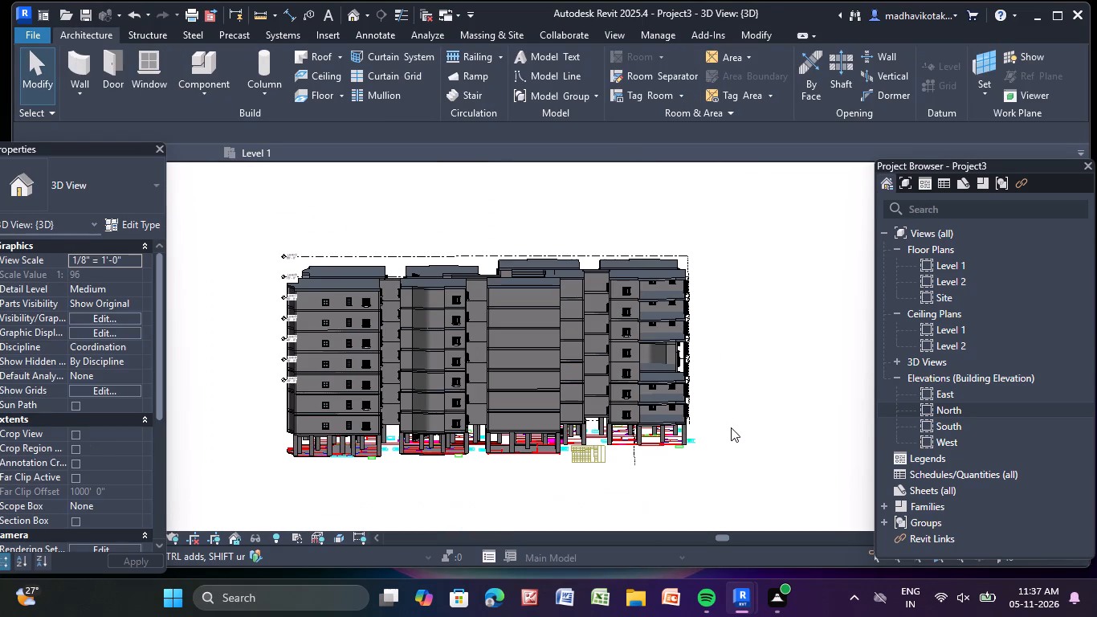
pyautogui.moveTo(734, 434); pyautogui.dragTo(628, 416, button='middle')
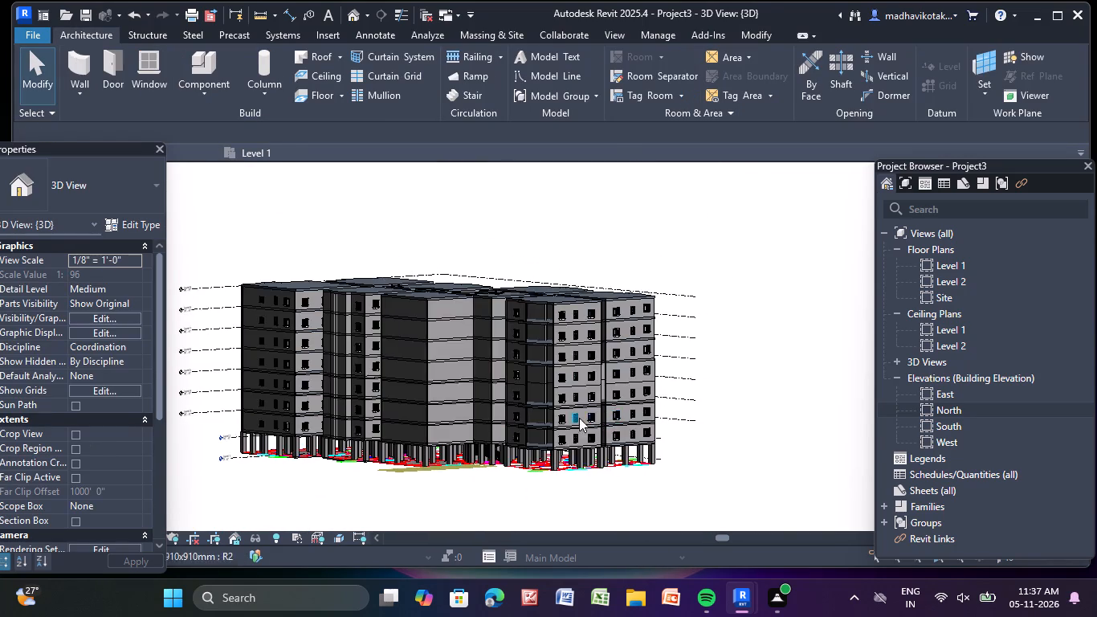
pyautogui.scroll(14, 569, 418)
pyautogui.moveTo(506, 412); pyautogui.dragTo(527, 498, button='middle')
pyautogui.scroll(-3, 513, 443)
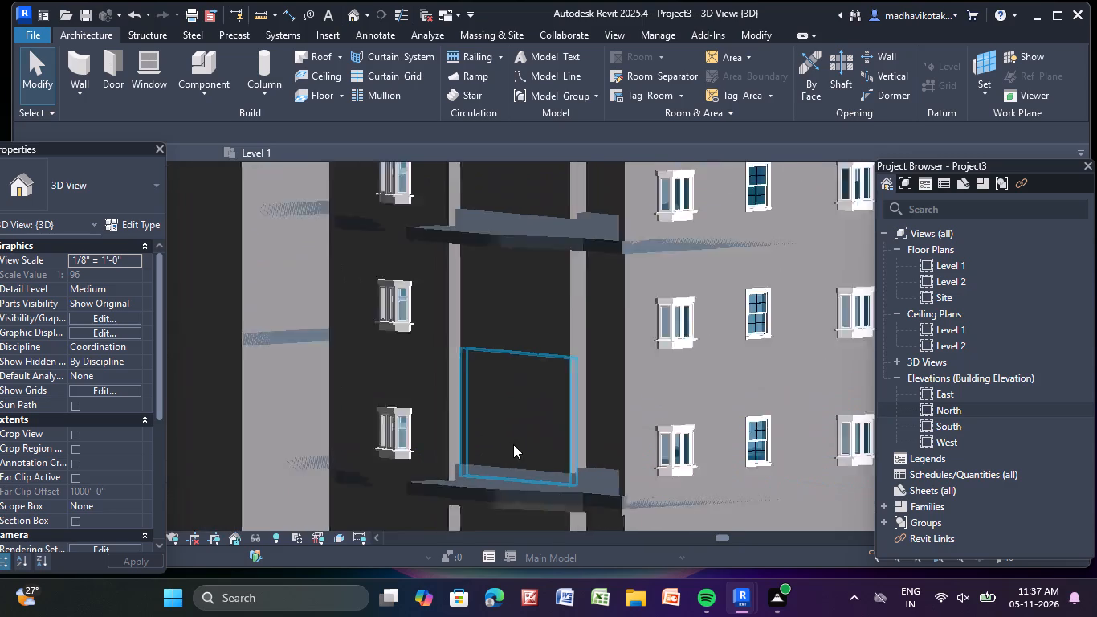
pyautogui.scroll(-2, 513, 444)
pyautogui.scroll(-4, 555, 304)
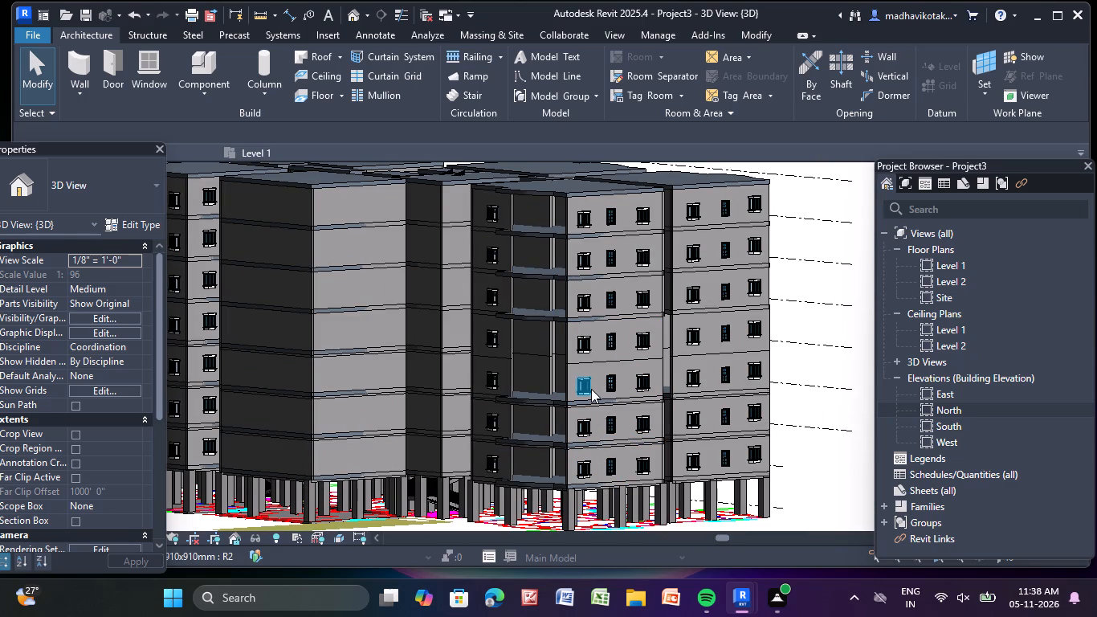
# Examine the corner bay's balcony slabs and the exposed interior doors from outside in 3D, comparing the middle storeys.
pyautogui.moveTo(591, 389); pyautogui.dragTo(595, 390, button='middle')
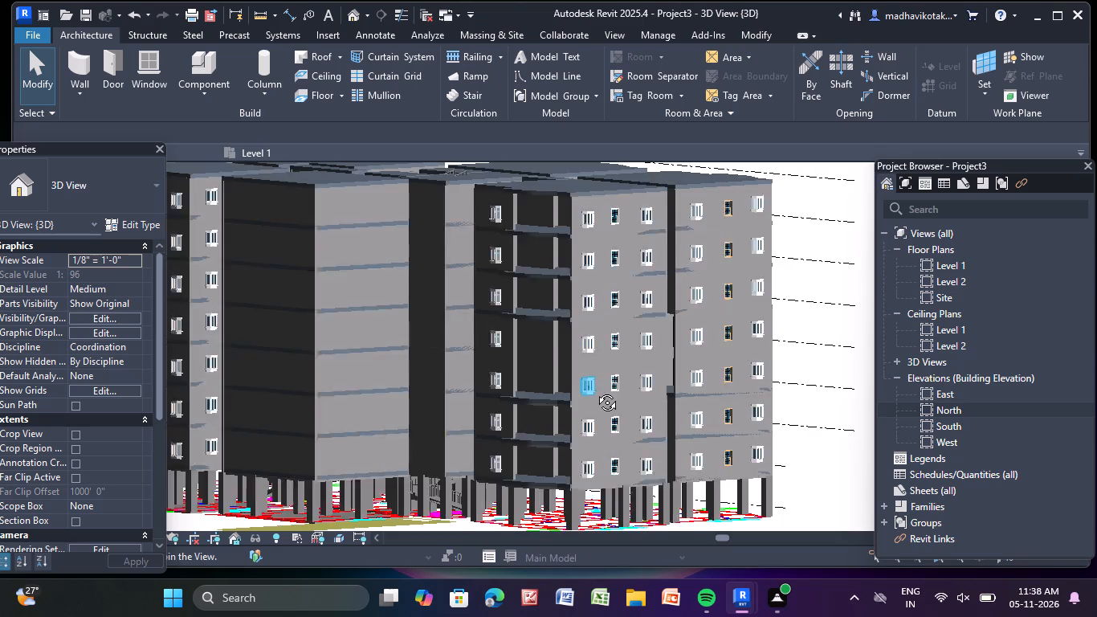
pyautogui.moveTo(595, 390); pyautogui.dragTo(606, 398, button='middle')
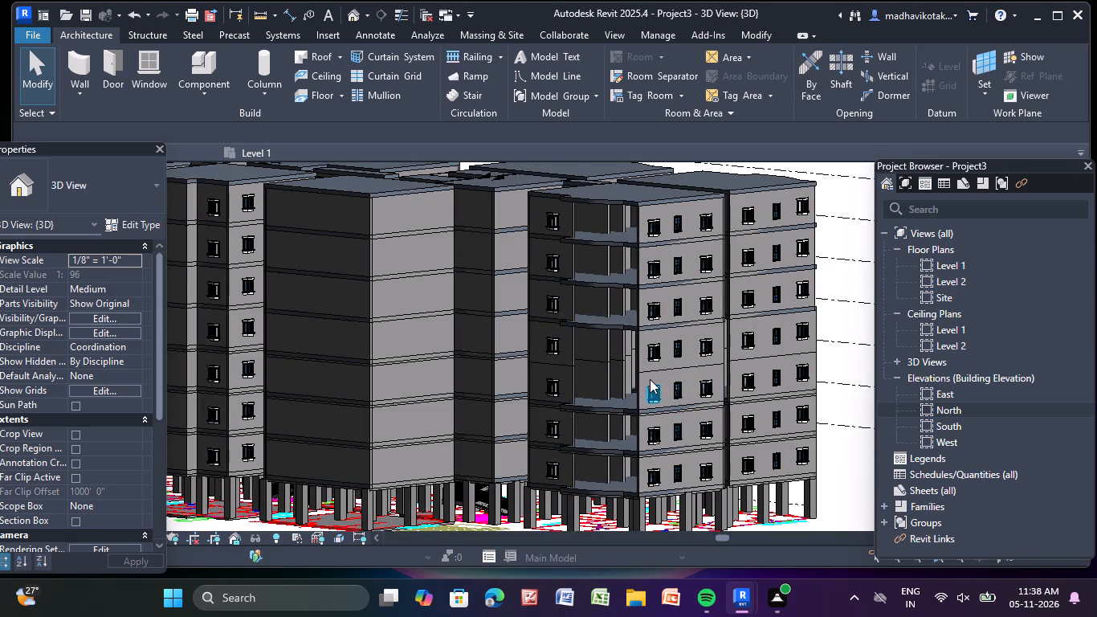
pyautogui.keyDown('shift'); pyautogui.moveTo(650, 379); pyautogui.dragTo(661, 386, button='middle'); pyautogui.keyUp('shift')
pyautogui.moveTo(650, 380); pyautogui.dragTo(565, 370, button='middle')
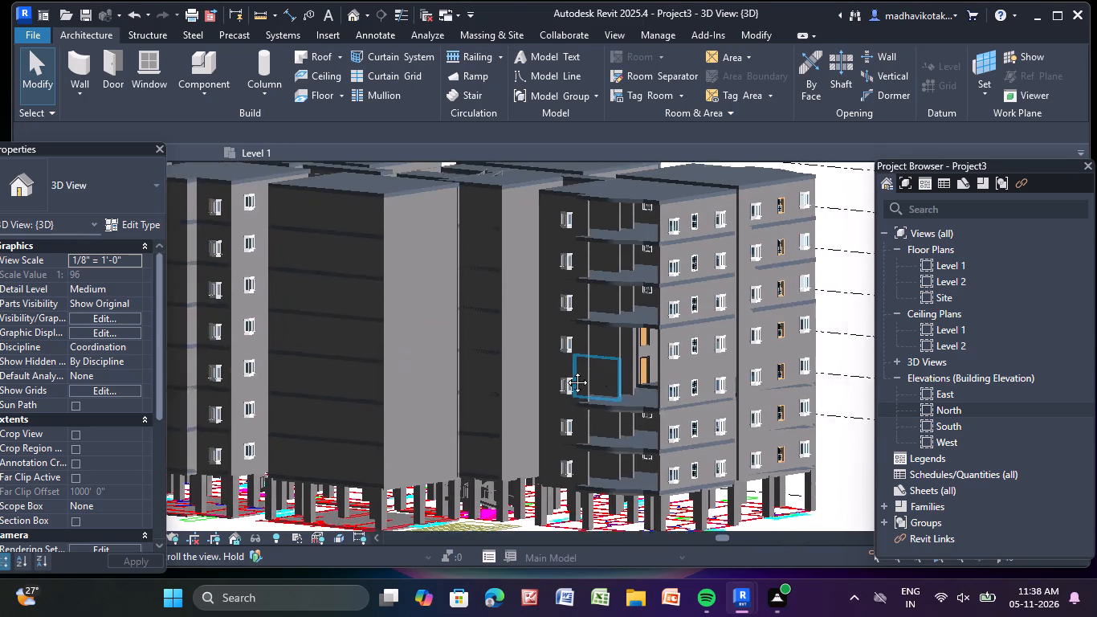
pyautogui.moveTo(565, 370); pyautogui.dragTo(477, 364, button='middle')
pyautogui.scroll(8, 475, 361)
pyautogui.moveTo(520, 394); pyautogui.dragTo(517, 392, button='middle')
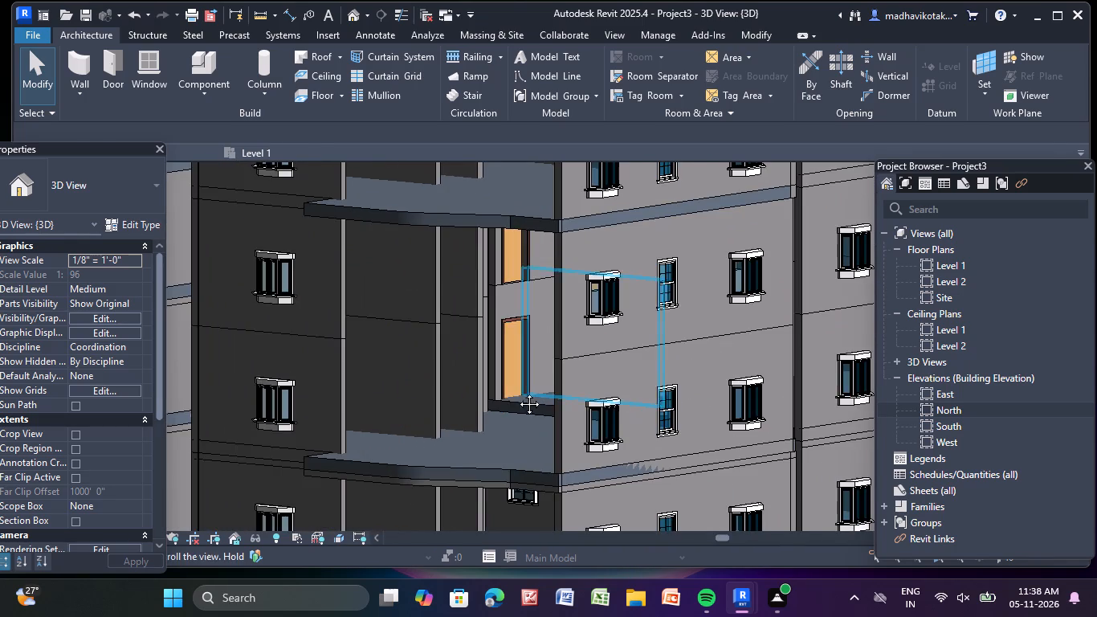
pyautogui.moveTo(517, 392); pyautogui.dragTo(475, 308, button='middle')
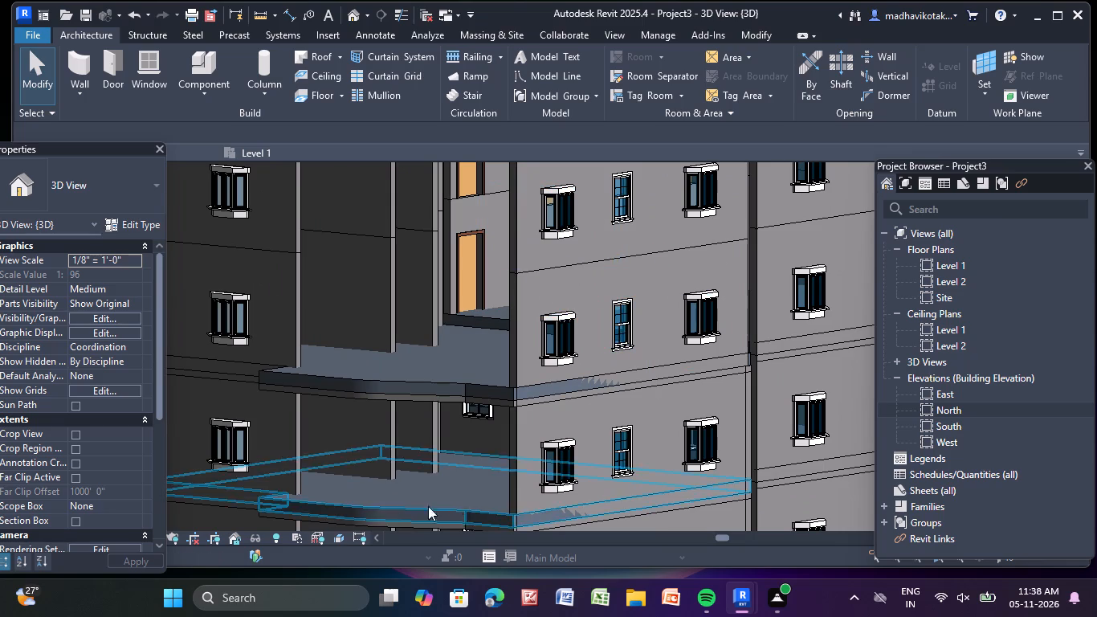
pyautogui.scroll(-3, 462, 470)
pyautogui.moveTo(459, 461); pyautogui.dragTo(469, 428, button='middle')
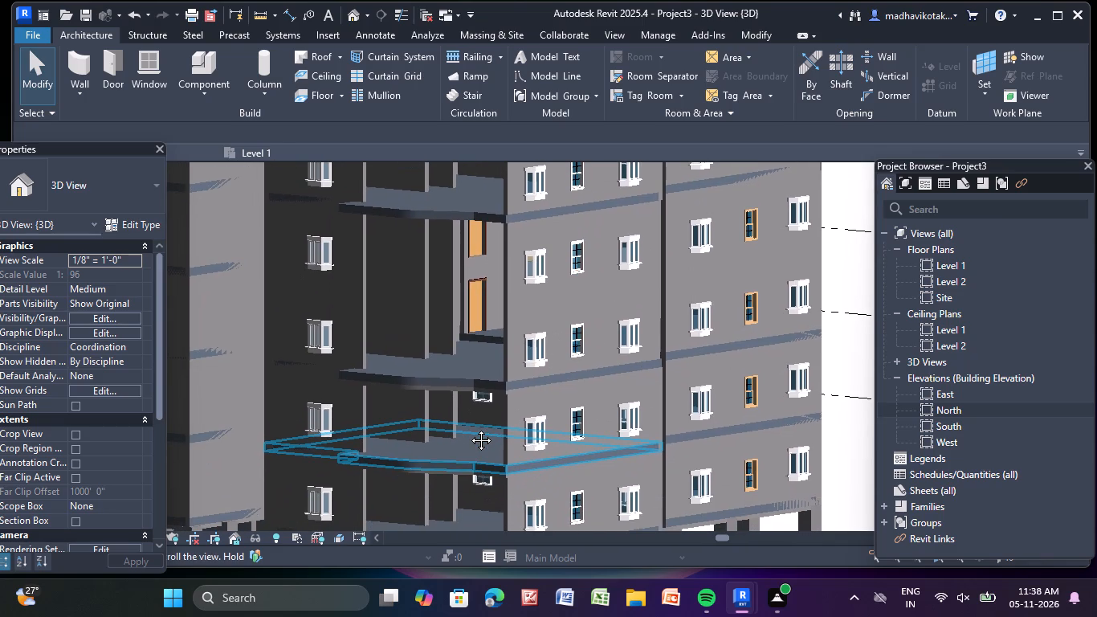
pyautogui.moveTo(469, 428); pyautogui.dragTo(469, 426, button='middle')
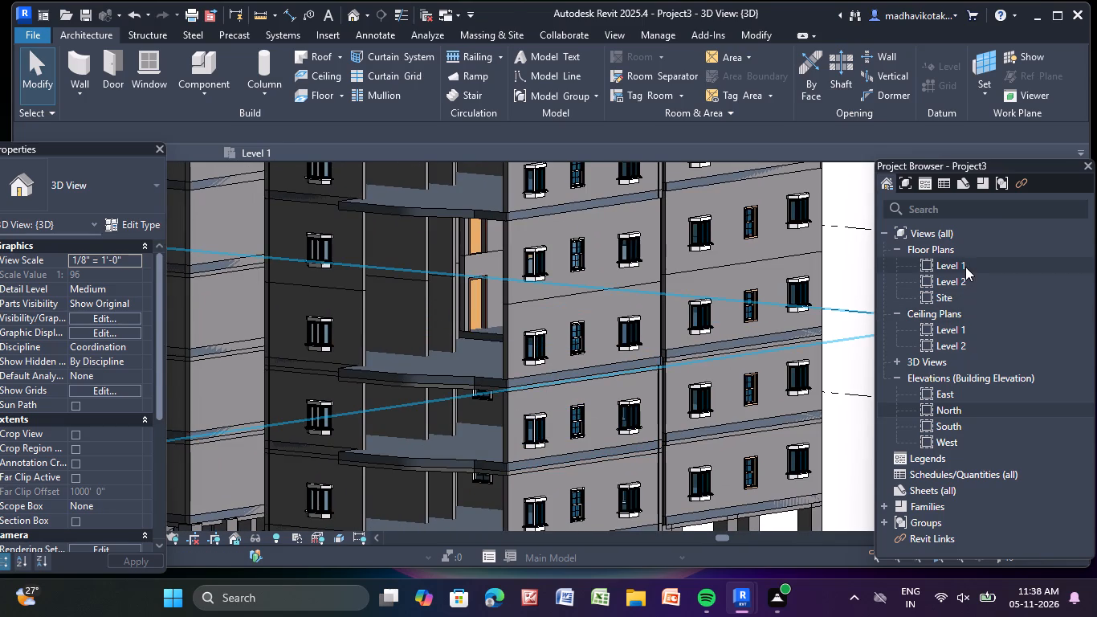
# Examine the corner block's 5' wide balcony outline on the Level 1 floor plan, and return to the 3D view.
pyautogui.doubleClick(965, 266)
pyautogui.scroll(6, 565, 482)
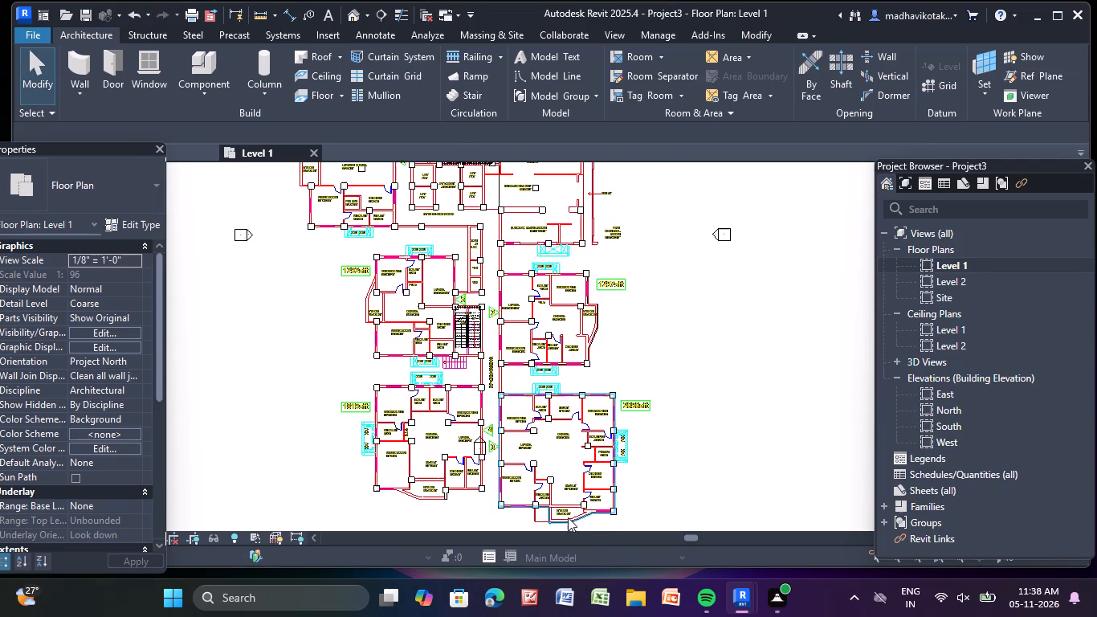
pyautogui.scroll(8, 568, 517)
pyautogui.moveTo(596, 503); pyautogui.dragTo(637, 319, button='middle')
pyautogui.scroll(2, 636, 317)
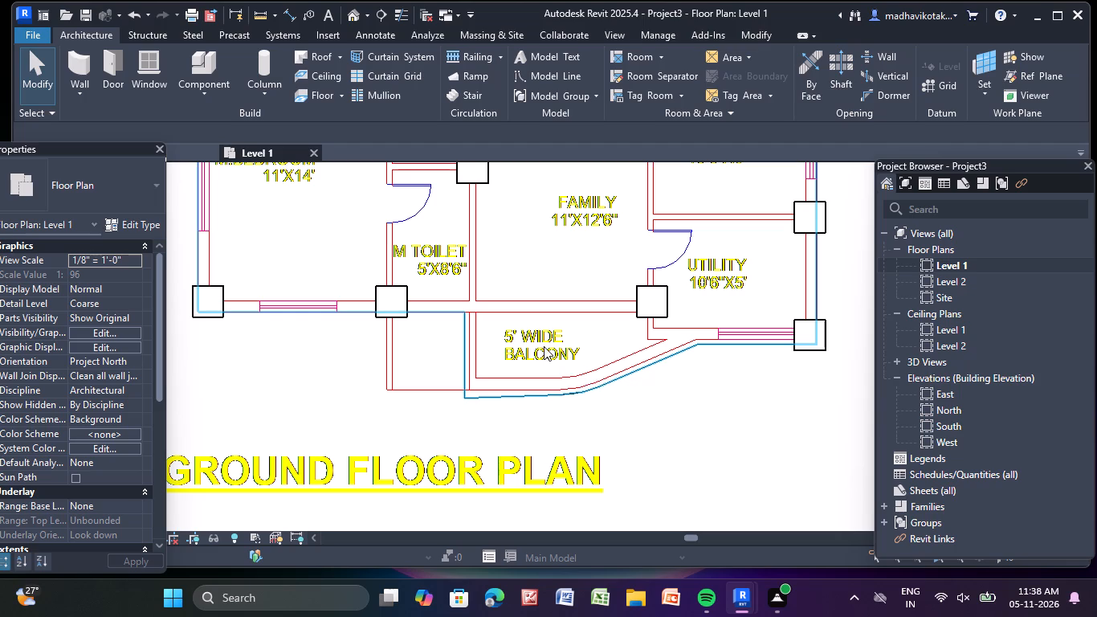
pyautogui.scroll(-4, 535, 343)
pyautogui.moveTo(534, 319); pyautogui.dragTo(520, 448, button='middle')
pyautogui.scroll(-5, 526, 394)
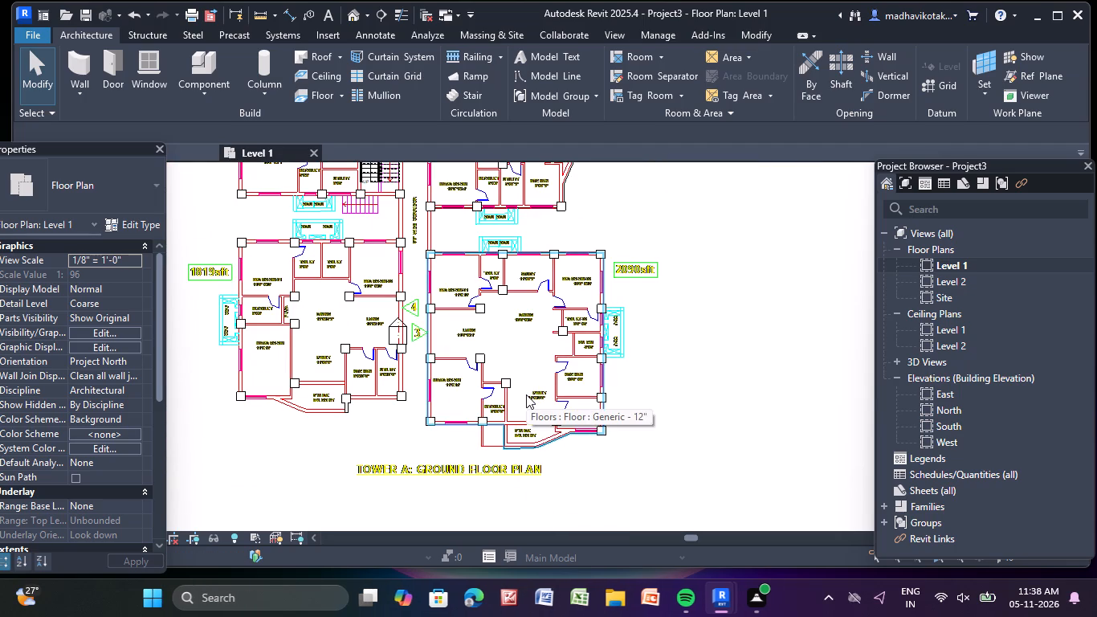
pyautogui.doubleClick(954, 261)
pyautogui.click(355, 10)
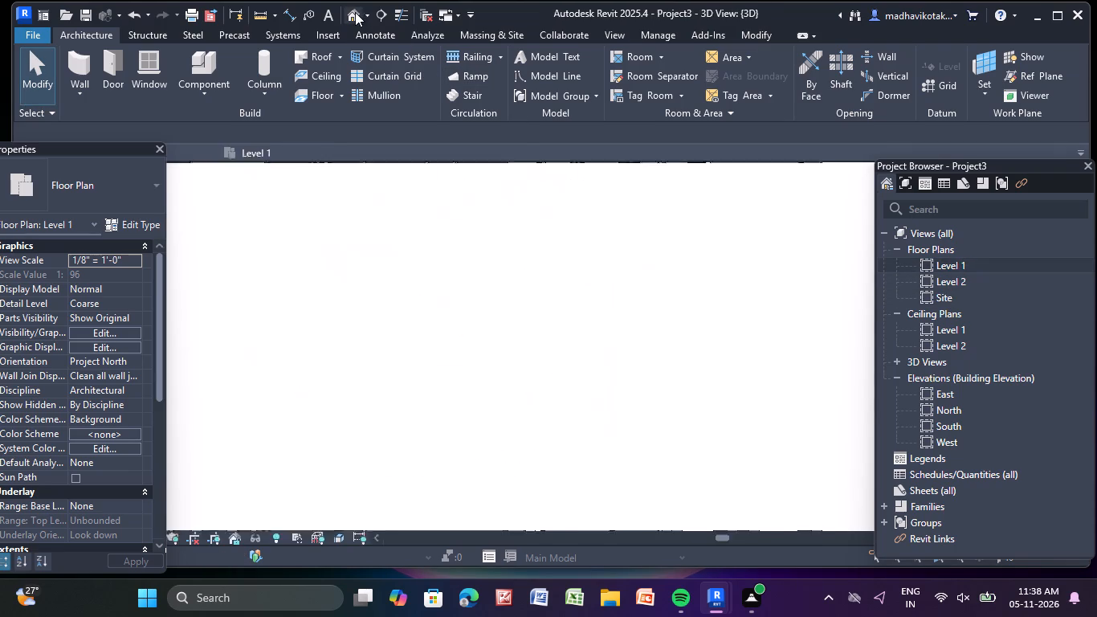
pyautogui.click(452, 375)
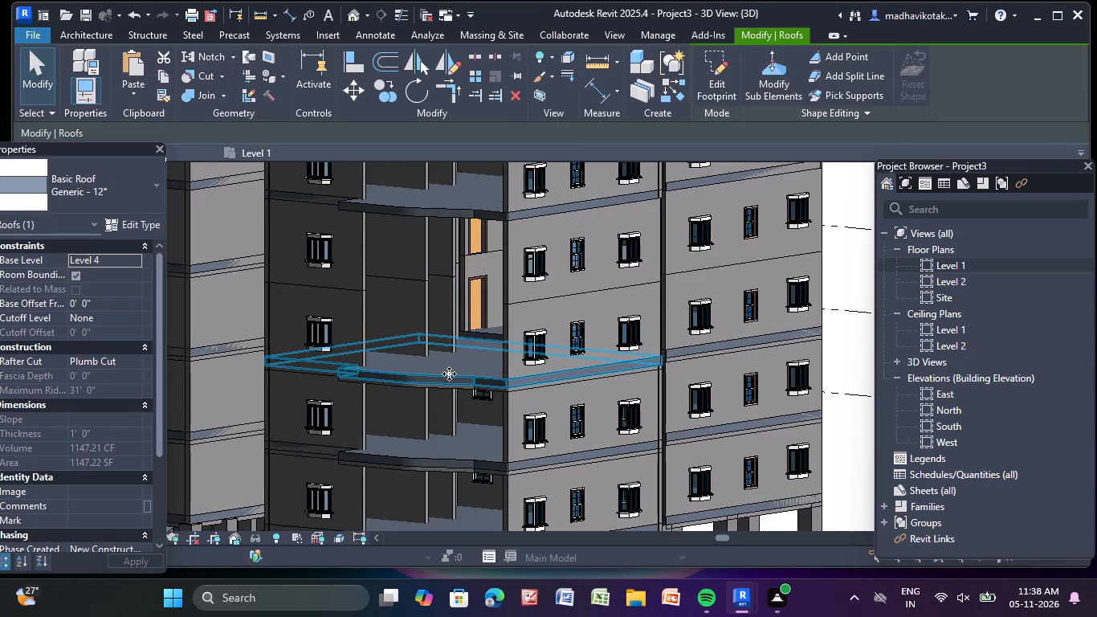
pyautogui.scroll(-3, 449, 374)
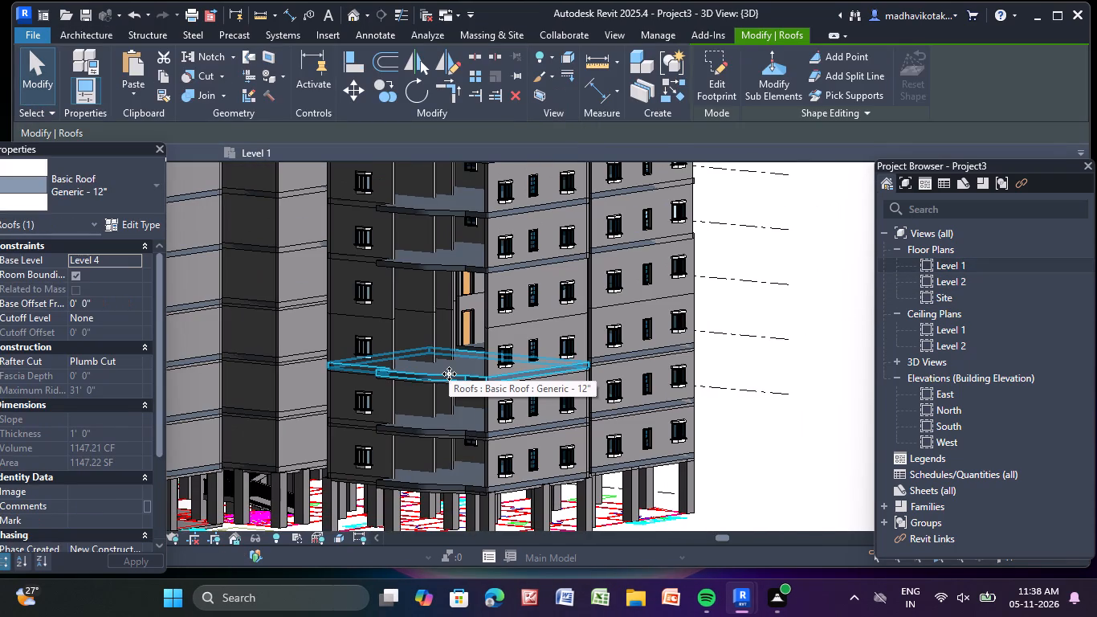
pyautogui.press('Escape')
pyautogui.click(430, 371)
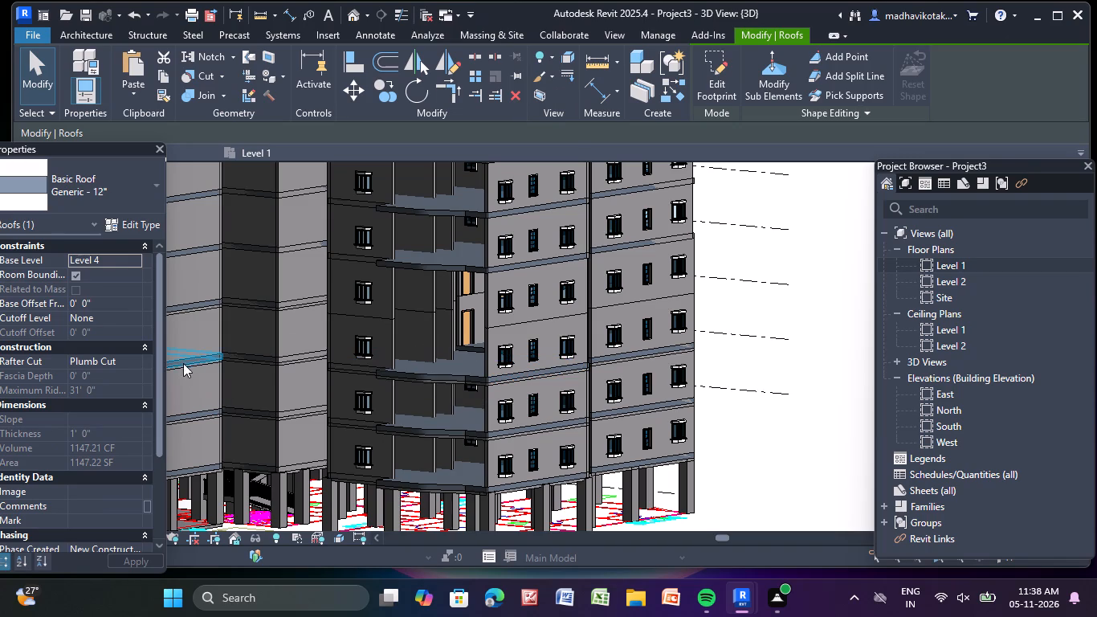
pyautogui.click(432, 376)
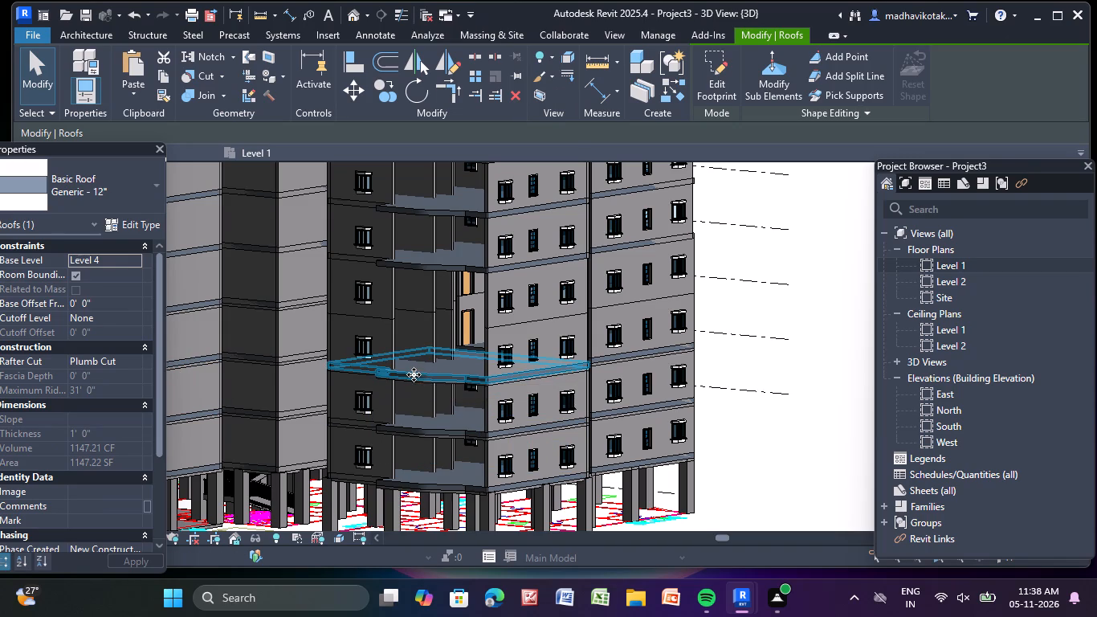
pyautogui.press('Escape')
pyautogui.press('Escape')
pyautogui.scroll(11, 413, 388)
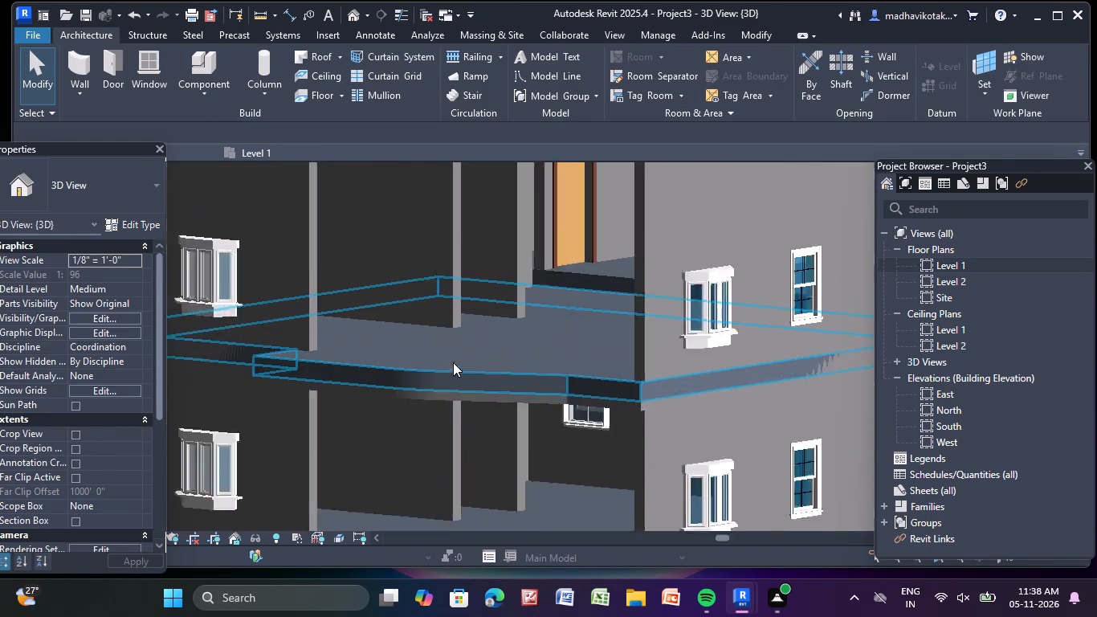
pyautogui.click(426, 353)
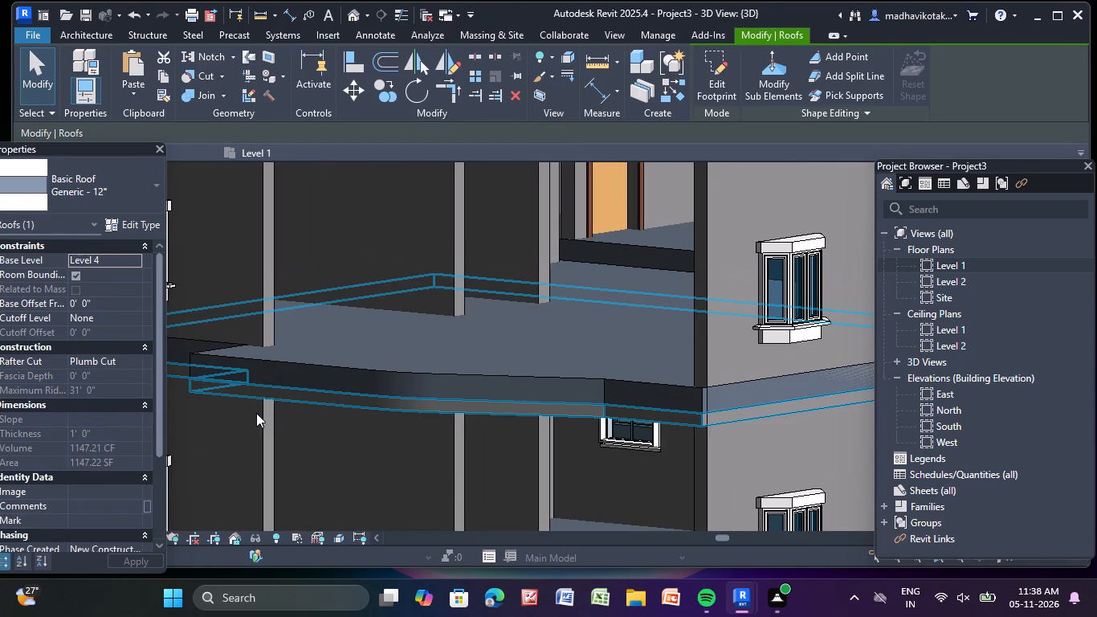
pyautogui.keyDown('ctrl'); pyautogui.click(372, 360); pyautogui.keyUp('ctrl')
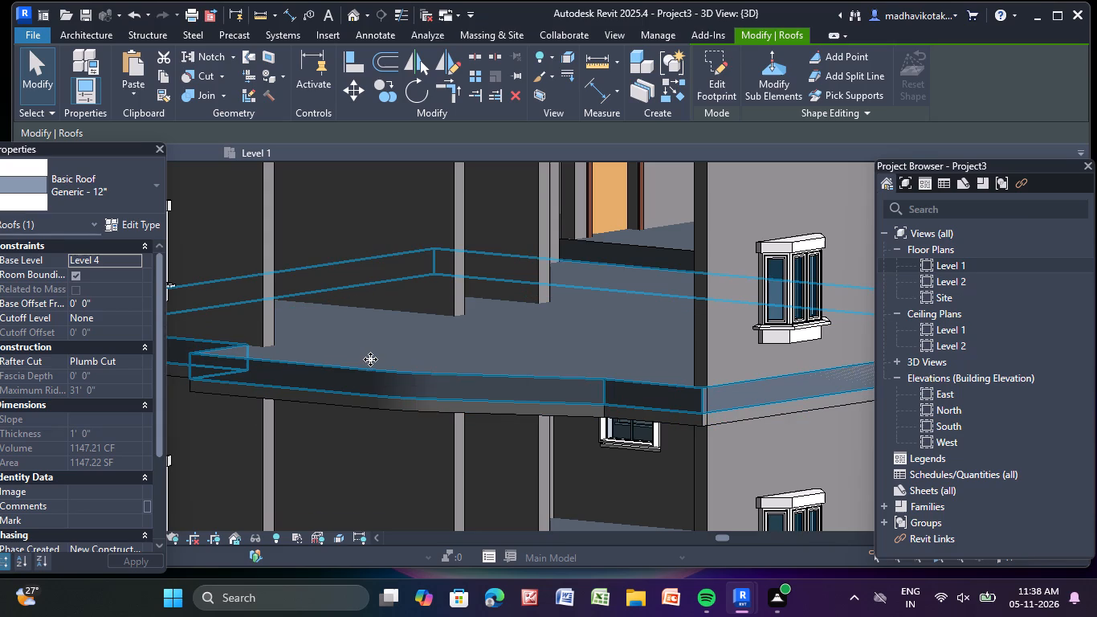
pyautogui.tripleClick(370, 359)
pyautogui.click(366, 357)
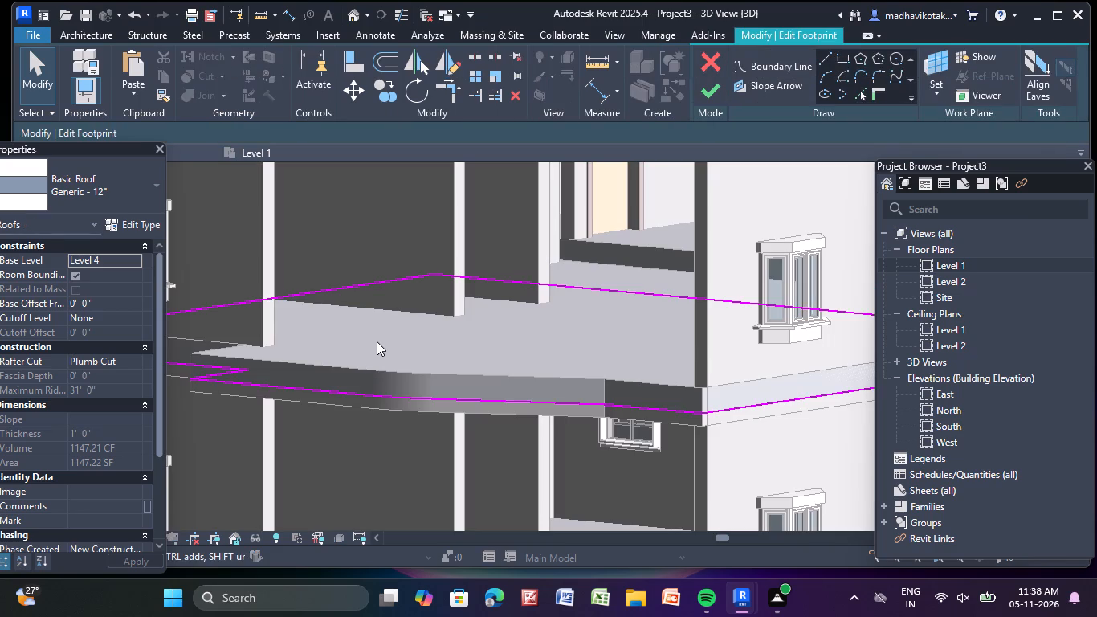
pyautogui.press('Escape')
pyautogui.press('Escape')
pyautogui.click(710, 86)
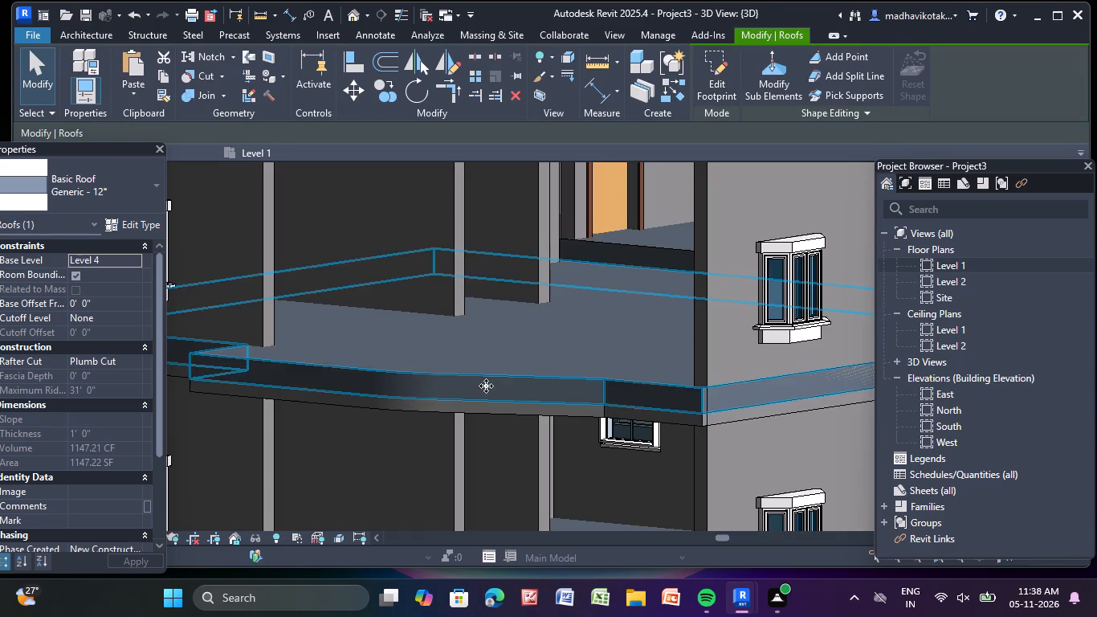
# Copy the corner block's Generic - 12" roof slab from Level 4 and paste it aligned to Level 5.
pyautogui.scroll(-9, 486, 386)
pyautogui.moveTo(508, 501); pyautogui.dragTo(581, 512, button='middle')
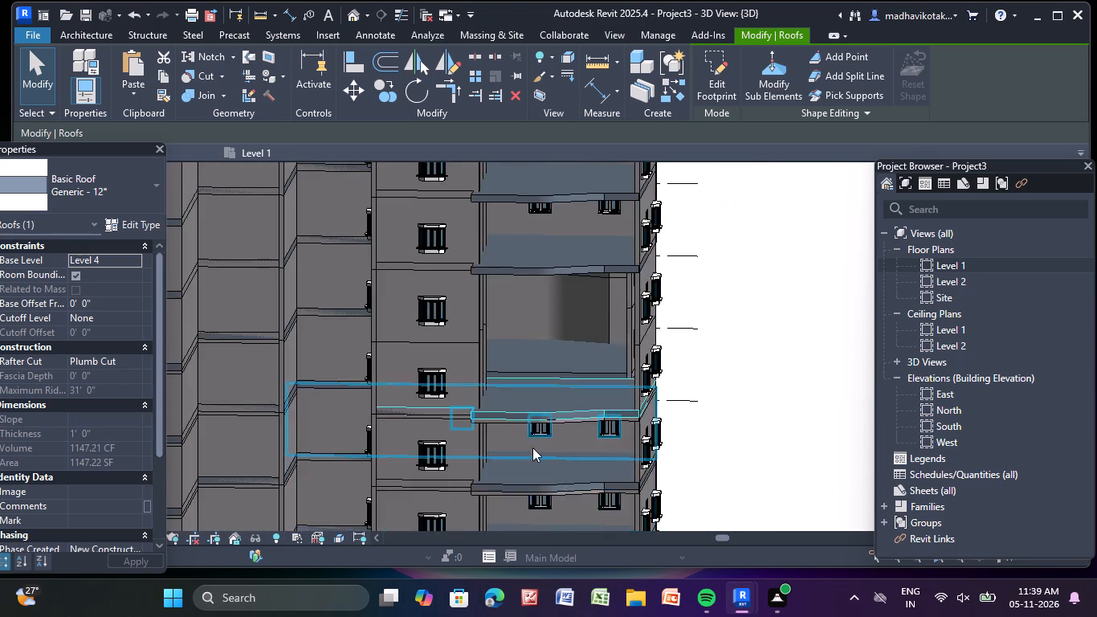
pyautogui.scroll(4, 532, 445)
pyautogui.click(510, 394)
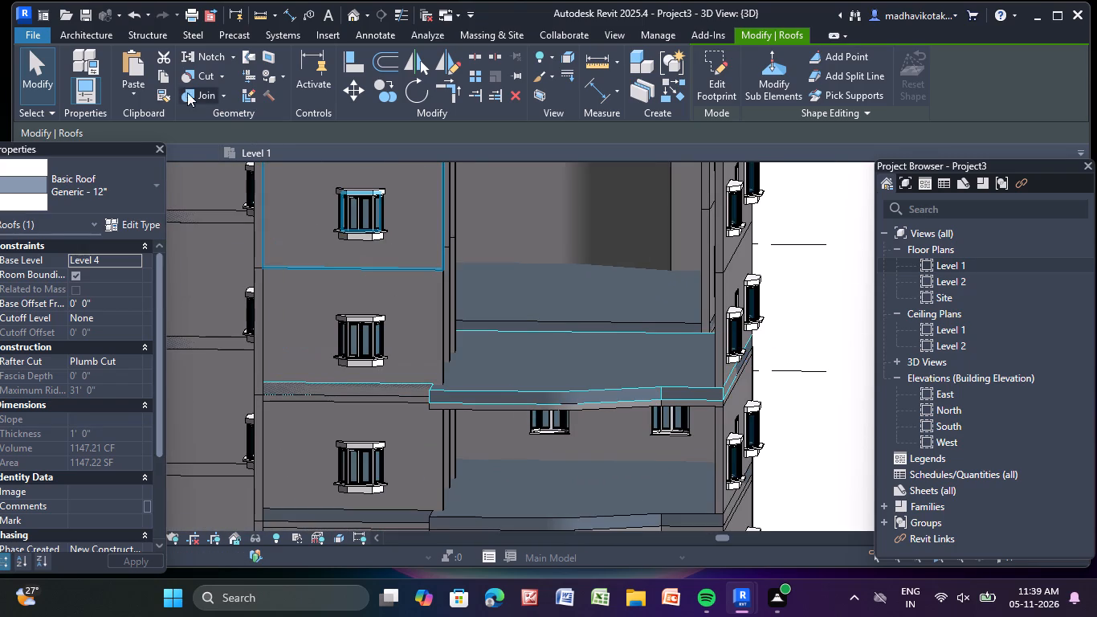
pyautogui.click(157, 75)
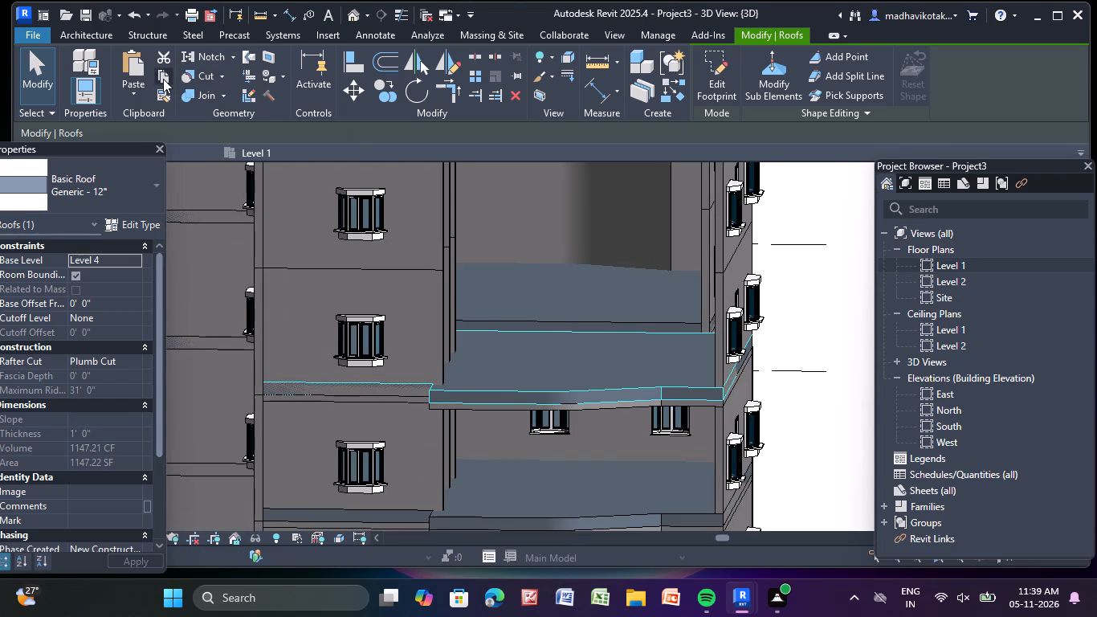
pyautogui.click(163, 79)
pyautogui.click(136, 91)
pyautogui.click(174, 157)
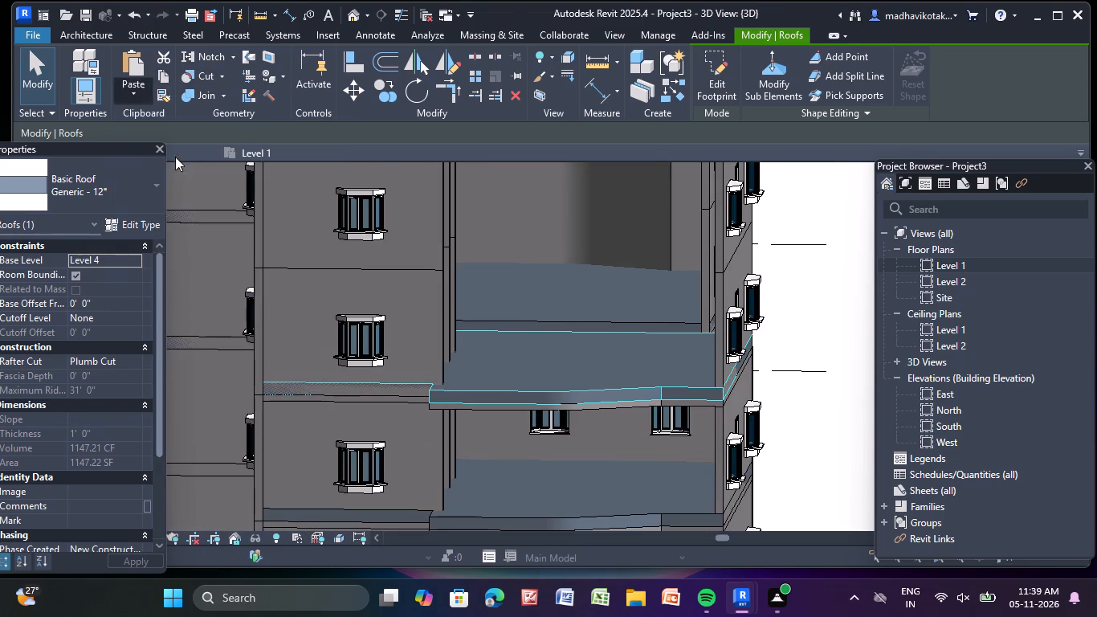
pyautogui.click(463, 227)
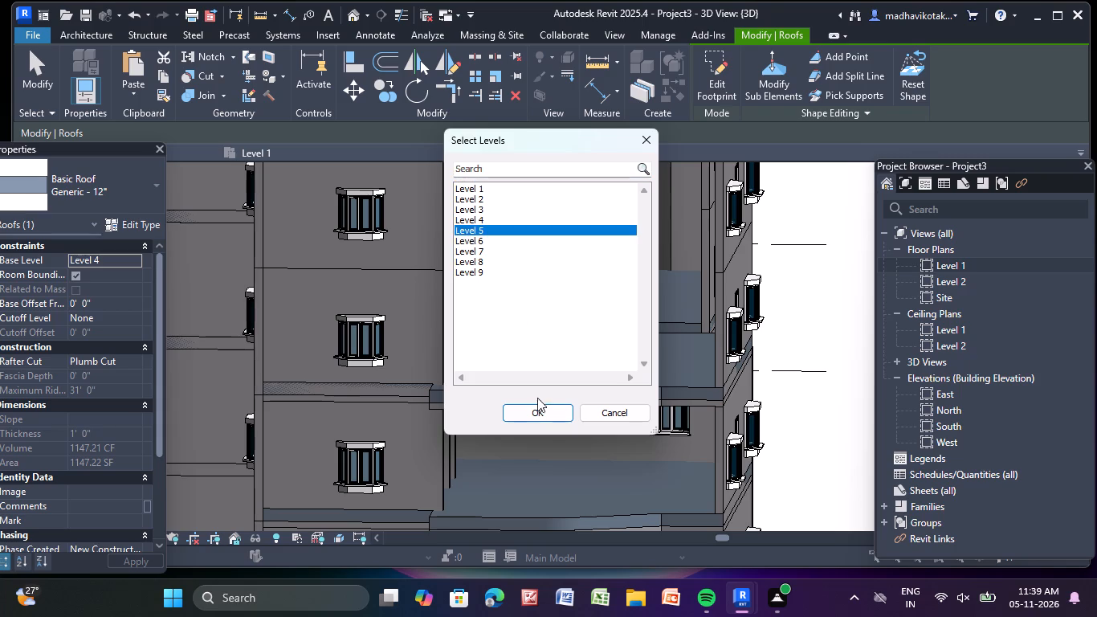
pyautogui.click(544, 408)
pyautogui.press('Escape')
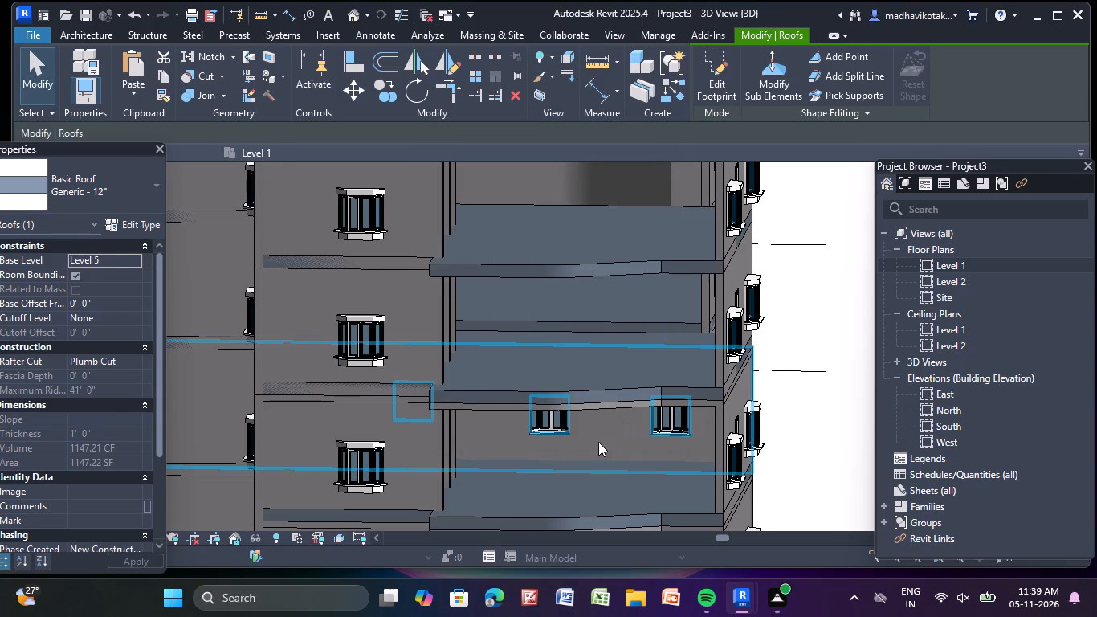
# Examine the corner bay's slabs around Levels 4 and 5 from several angles in 3D, checking the neighbouring Level 4 roof slab.
pyautogui.scroll(-4, 670, 313)
pyautogui.scroll(2, 688, 337)
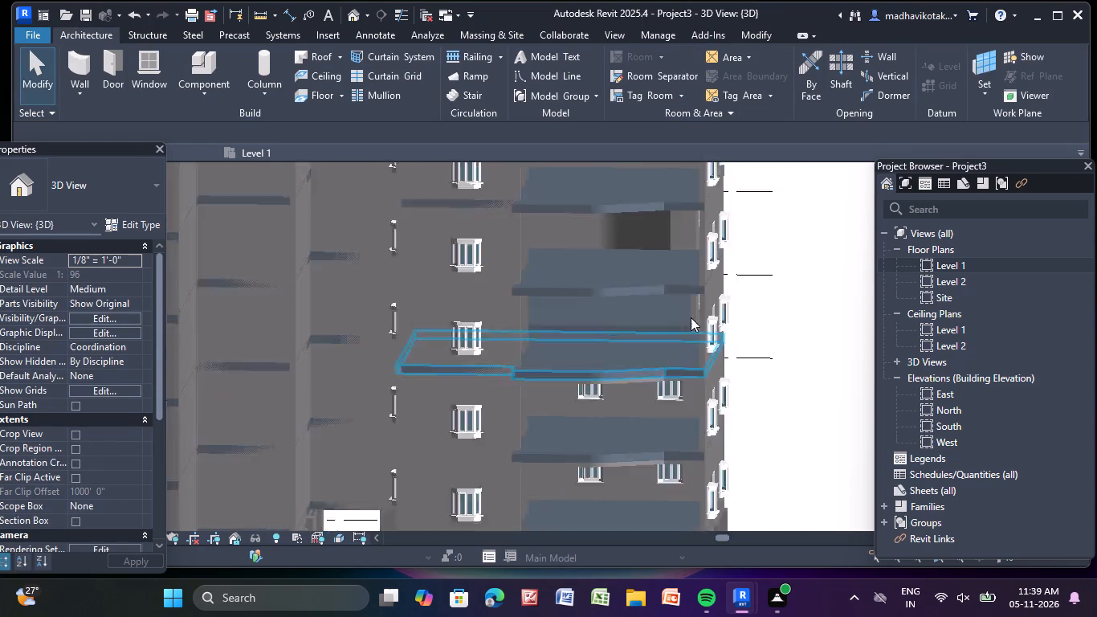
pyautogui.scroll(7, 691, 317)
pyautogui.click(393, 314)
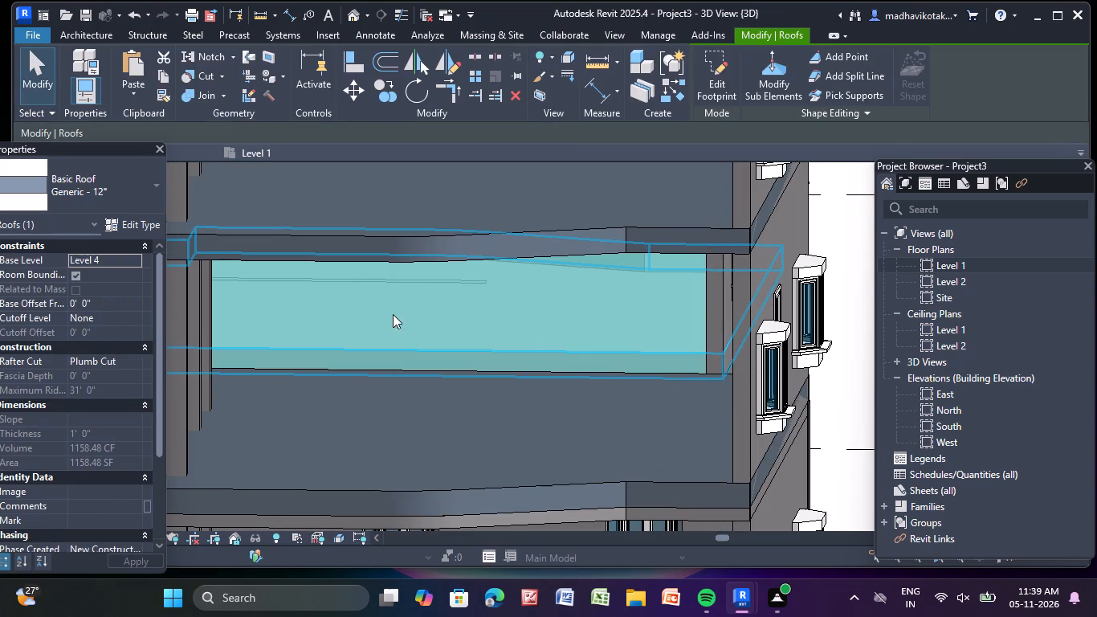
pyautogui.scroll(-6, 391, 308)
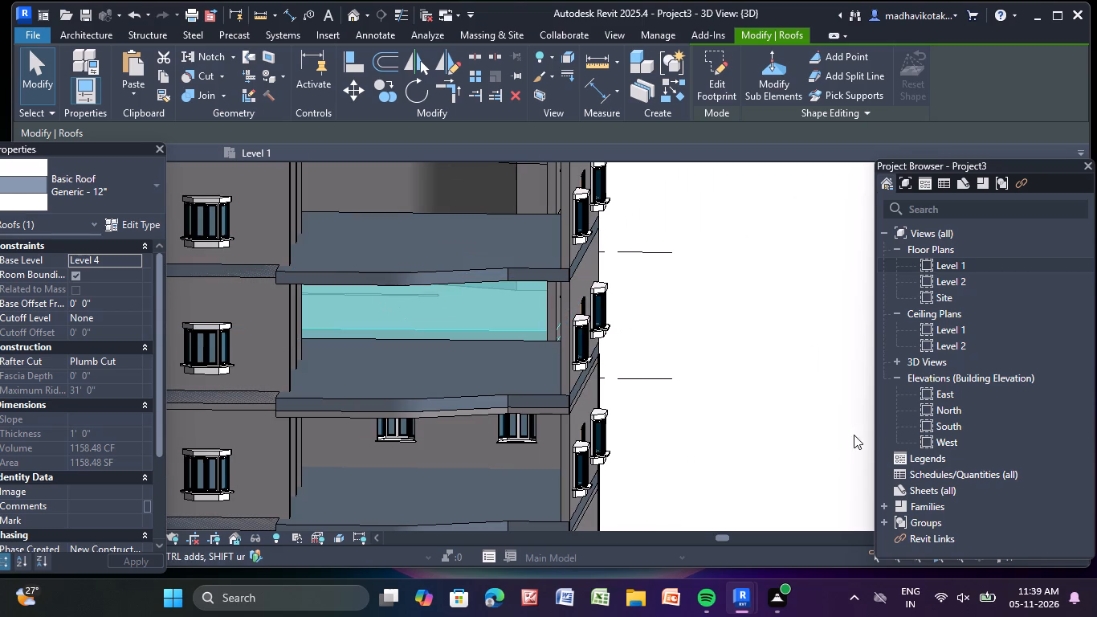
pyautogui.moveTo(708, 361); pyautogui.dragTo(663, 371, button='middle')
pyautogui.scroll(-3, 663, 366)
pyautogui.moveTo(671, 370); pyautogui.dragTo(774, 366, button='middle')
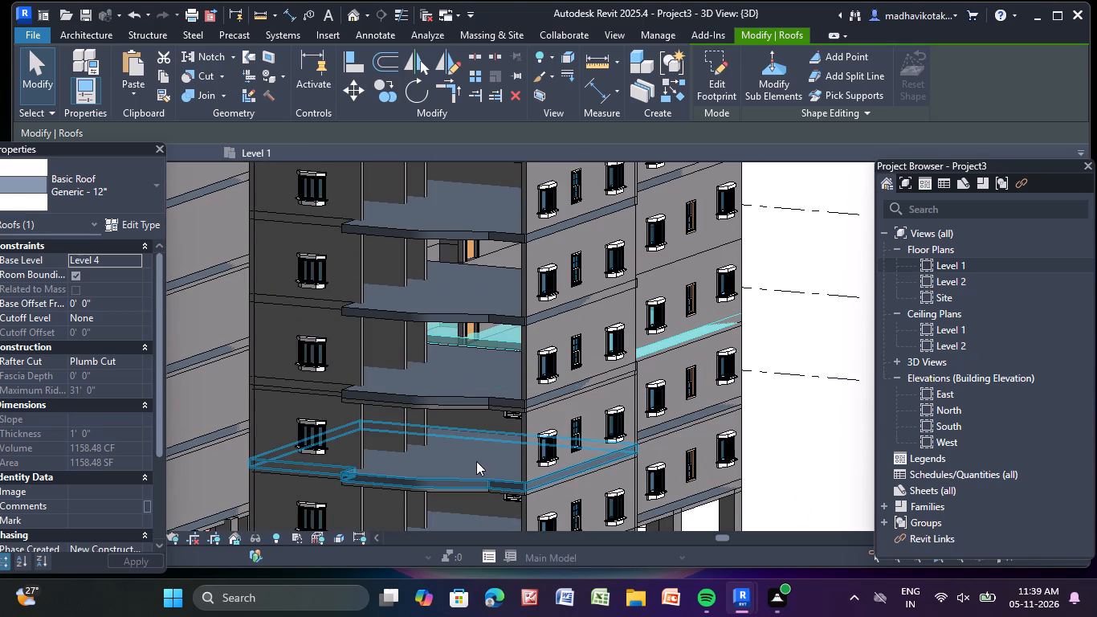
pyautogui.keyDown('shift'); pyautogui.moveTo(458, 475); pyautogui.dragTo(487, 446, button='middle'); pyautogui.keyUp('shift')
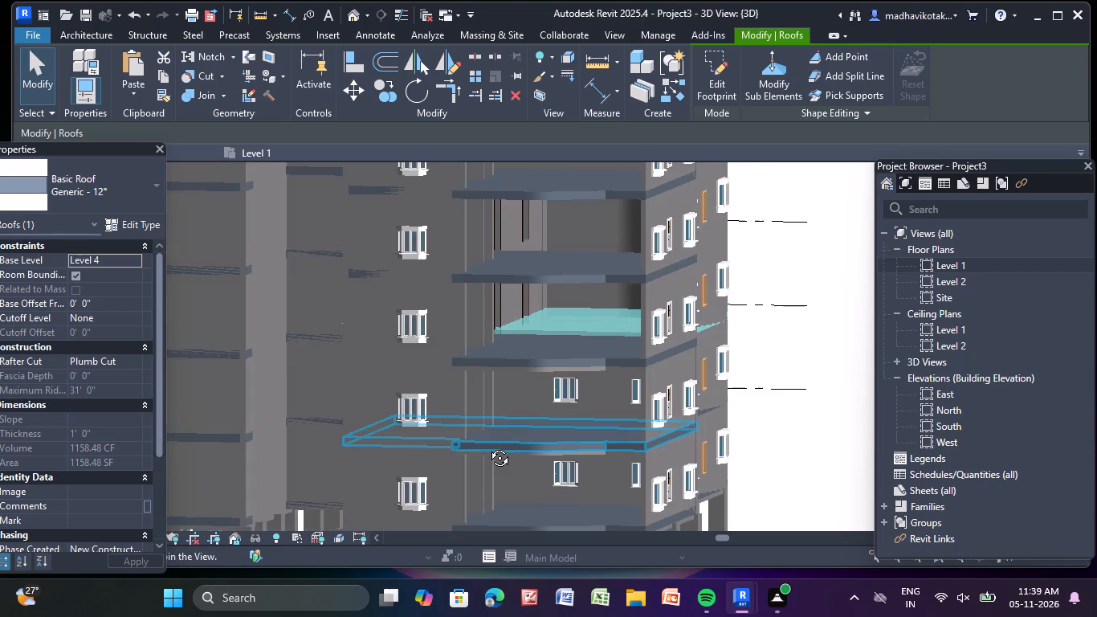
pyautogui.keyDown('shift'); pyautogui.moveTo(487, 446); pyautogui.dragTo(496, 496, button='middle'); pyautogui.keyUp('shift')
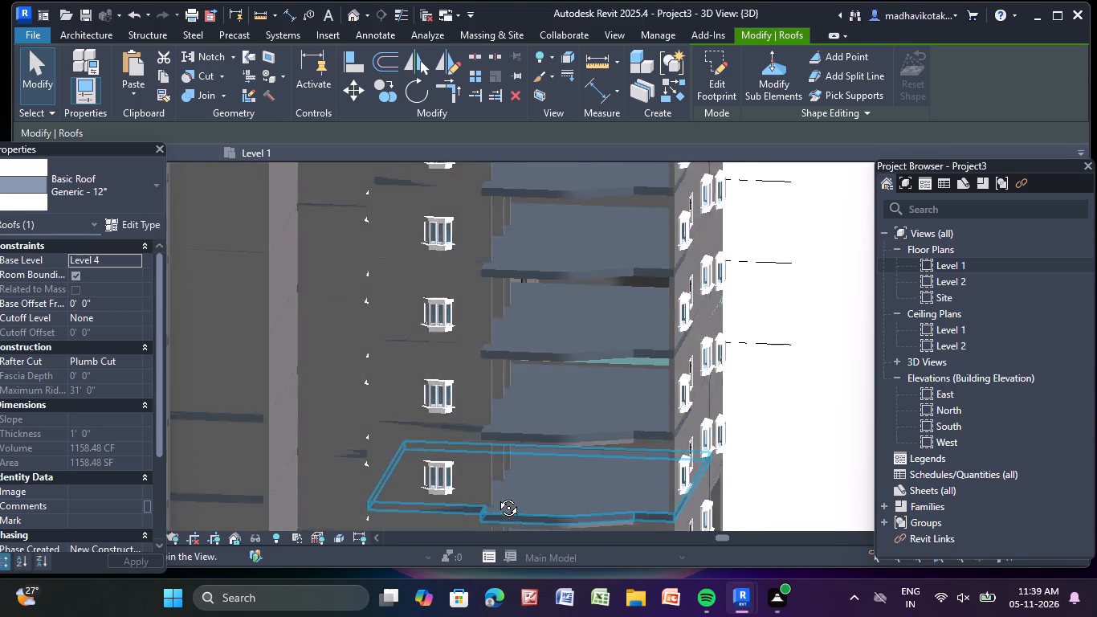
pyautogui.keyDown('shift'); pyautogui.moveTo(496, 496); pyautogui.dragTo(490, 591, button='middle'); pyautogui.keyUp('shift')
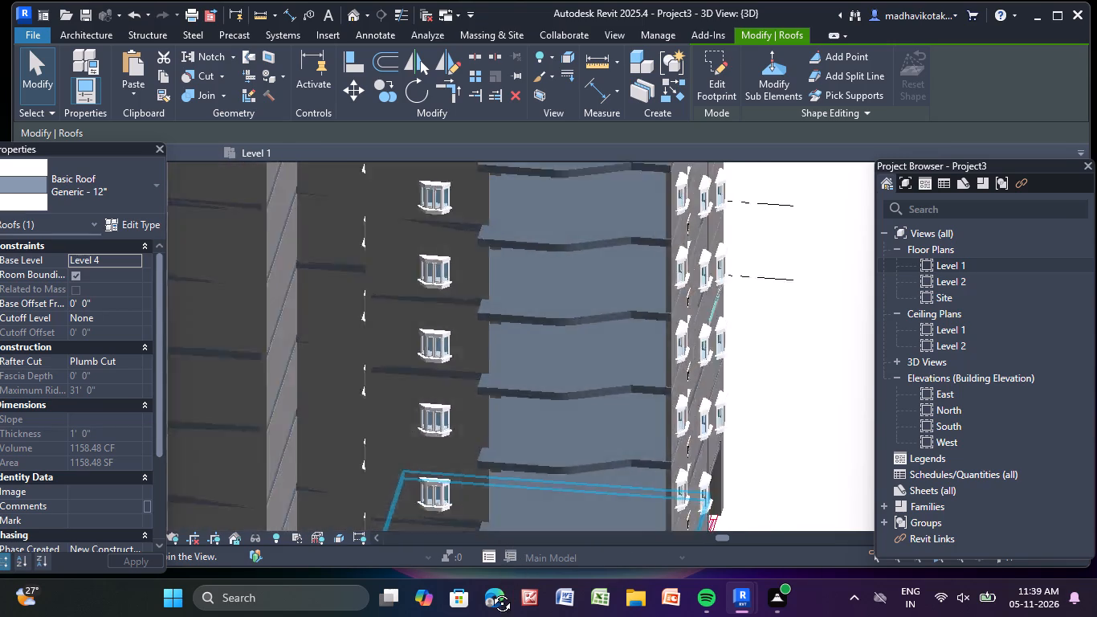
pyautogui.keyDown('shift'); pyautogui.moveTo(490, 591); pyautogui.dragTo(504, 513, button='middle'); pyautogui.keyUp('shift')
pyautogui.scroll(4, 597, 319)
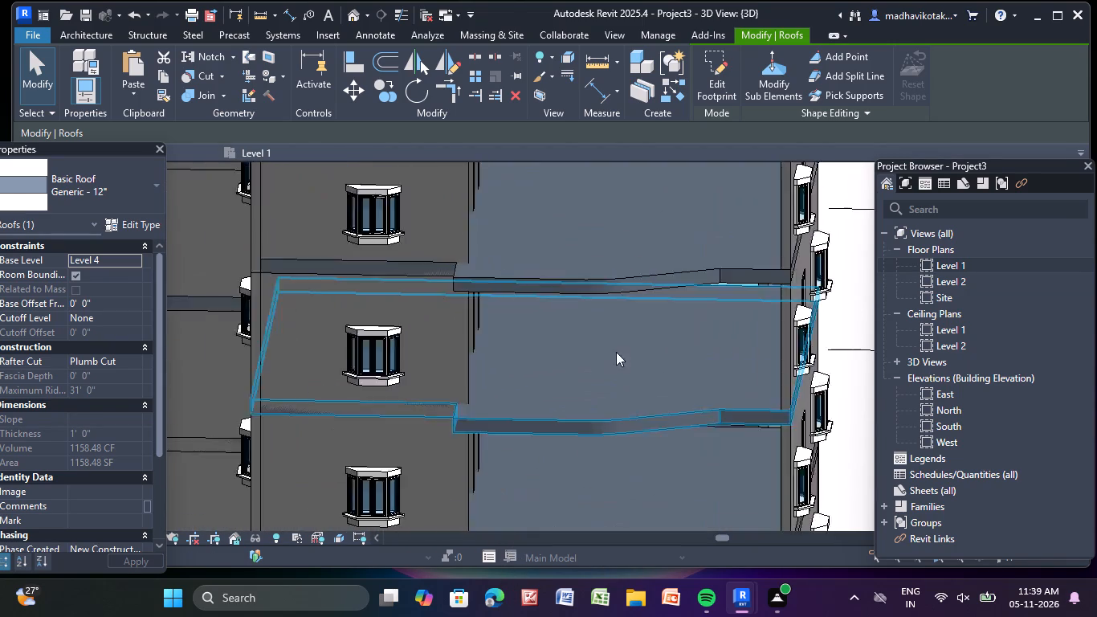
# Set the structure layer thickness of the Generic - 12" roof type used for the corner block's slabs to 6".
pyautogui.scroll(-4, 611, 367)
pyautogui.moveTo(610, 388); pyautogui.dragTo(589, 255, button='middle')
pyautogui.keyDown('shift'); pyautogui.moveTo(610, 437); pyautogui.dragTo(616, 373, button='middle'); pyautogui.keyUp('shift')
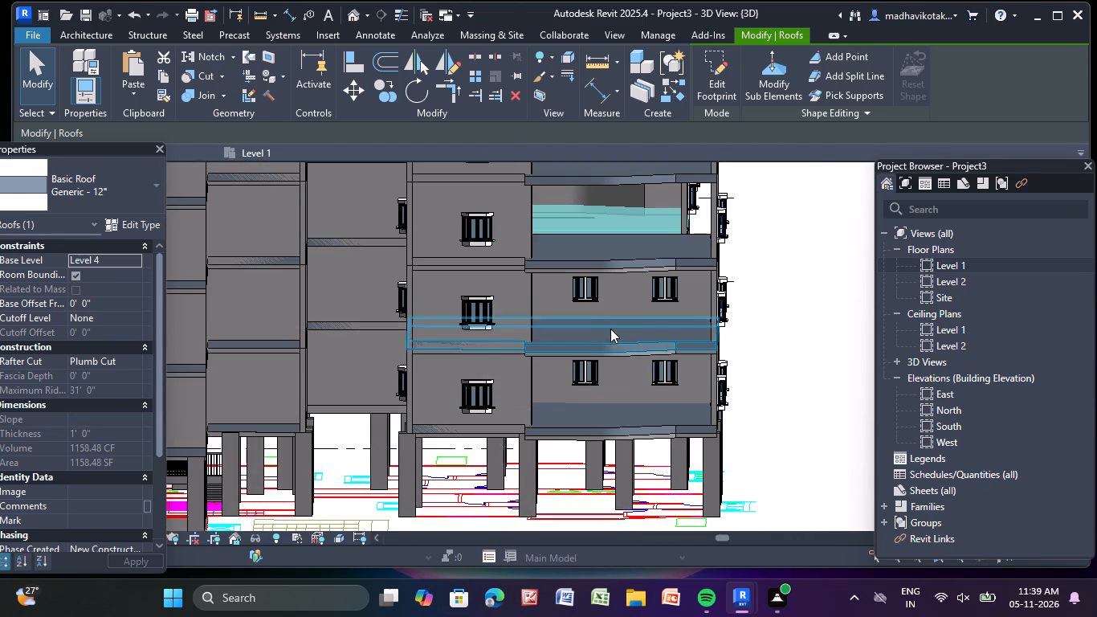
pyautogui.click(133, 222)
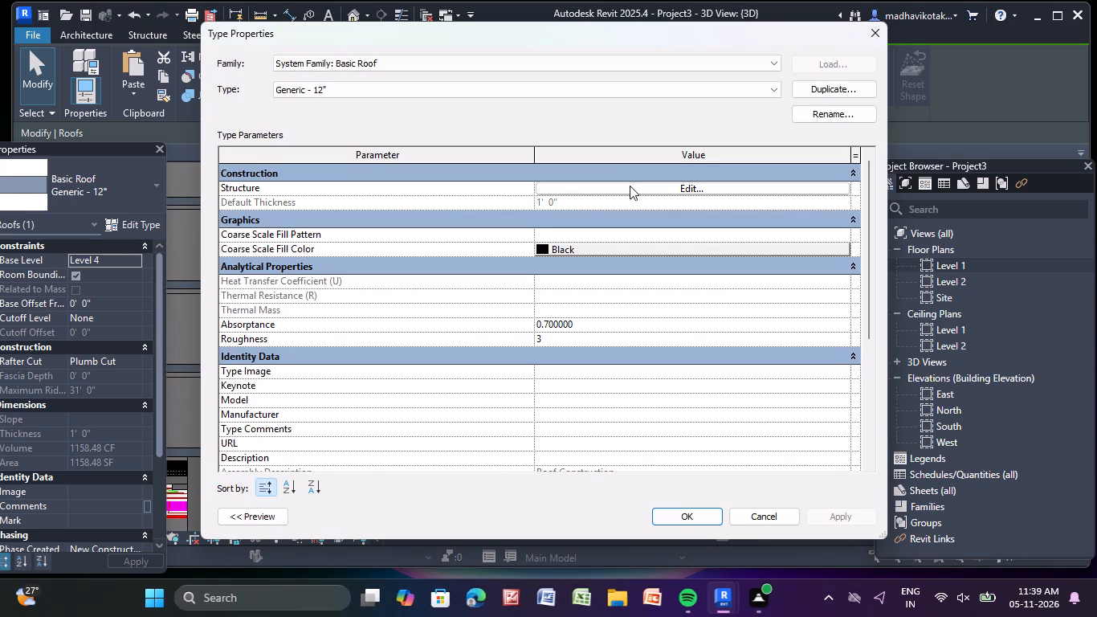
pyautogui.click(632, 191)
pyautogui.click(596, 185)
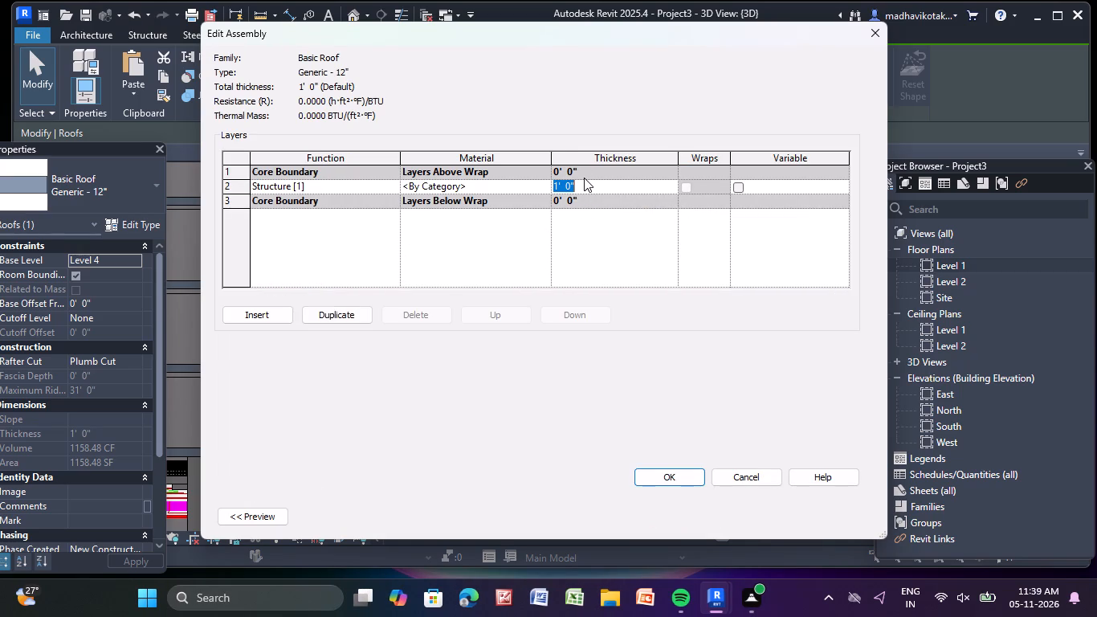
pyautogui.press('BackSpace')
pyautogui.press('BackSpace')
pyautogui.press('BackSpace')
pyautogui.press('BackSpace')
pyautogui.press('BackSpace')
pyautogui.press('6')
pyautogui.hotkey('shift', '"')
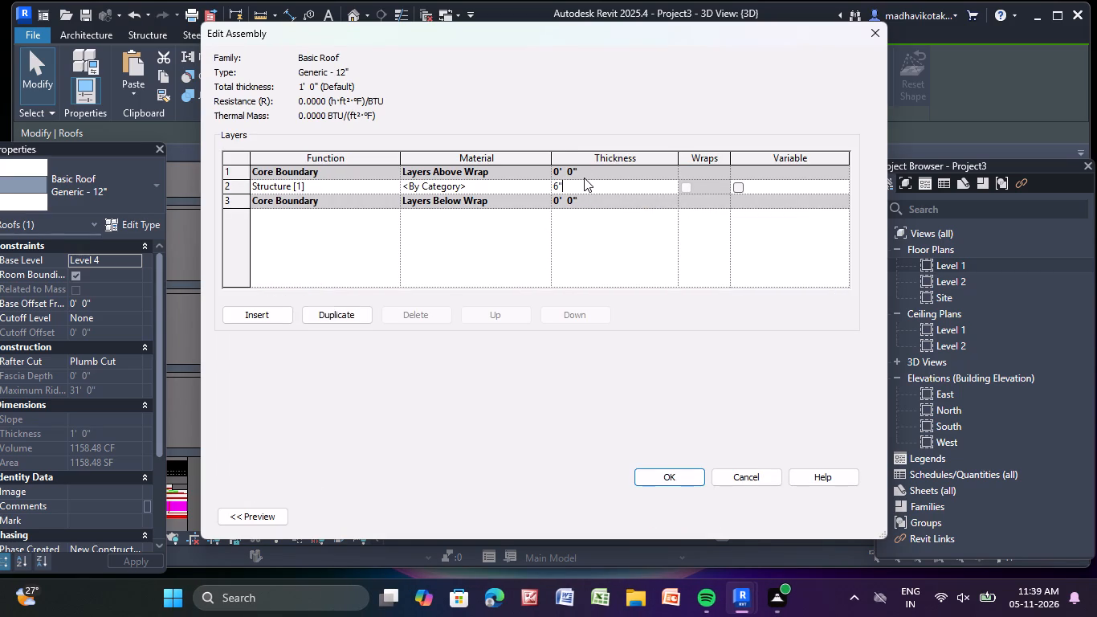
pyautogui.press('Return')
pyautogui.click(662, 482)
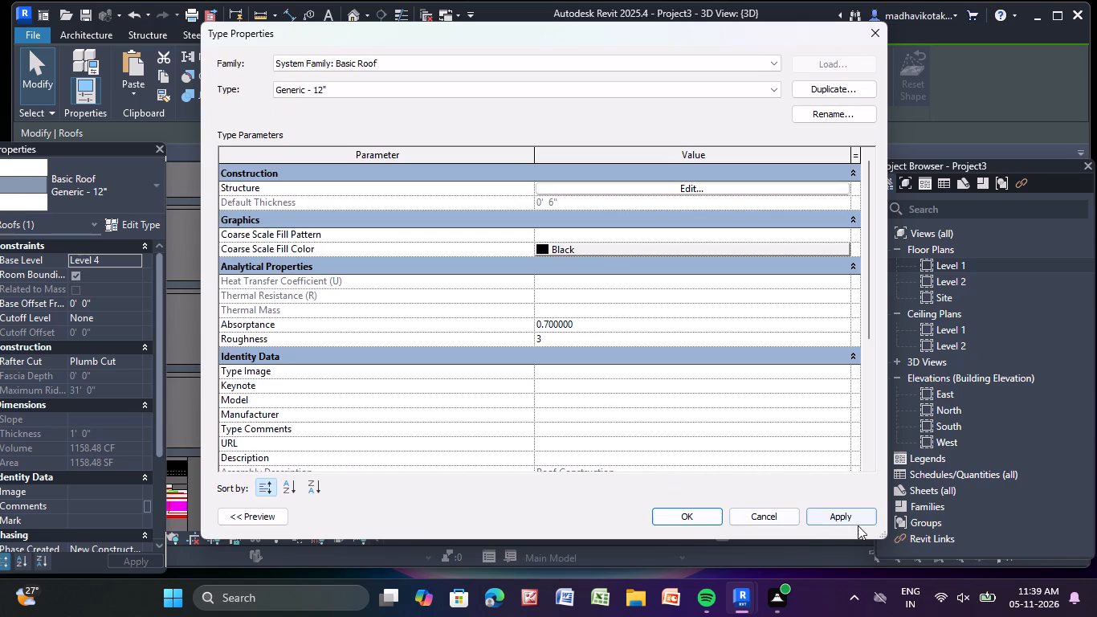
pyautogui.click(856, 522)
pyautogui.click(692, 515)
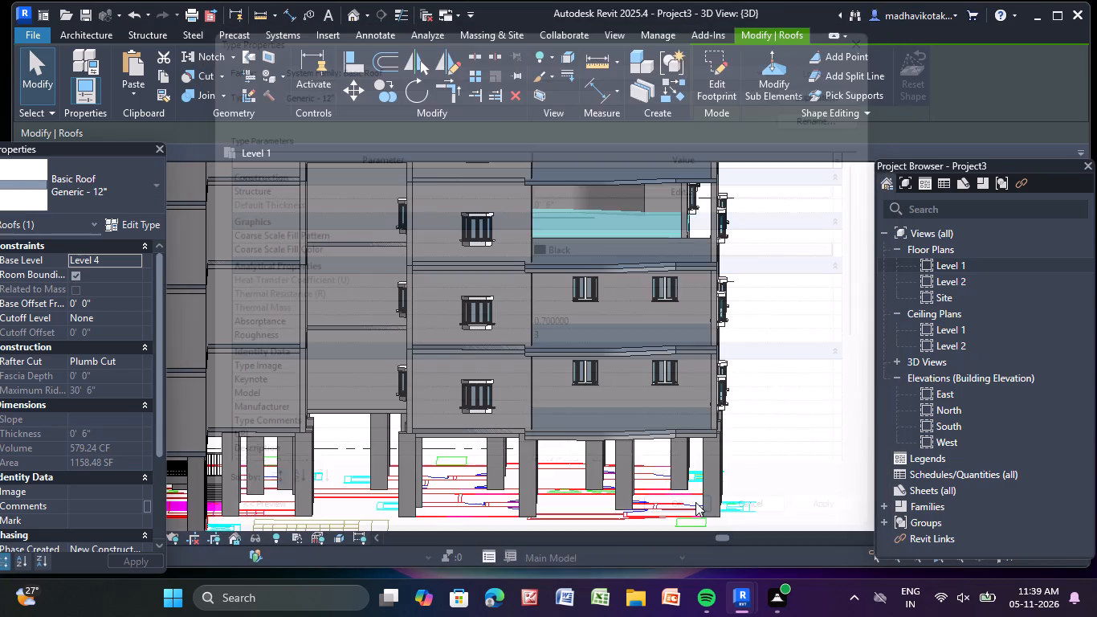
pyautogui.press('Escape')
# Examine the corner bay's slabs and the open middle storeys from several angles in 3D.
pyautogui.scroll(-2, 708, 360)
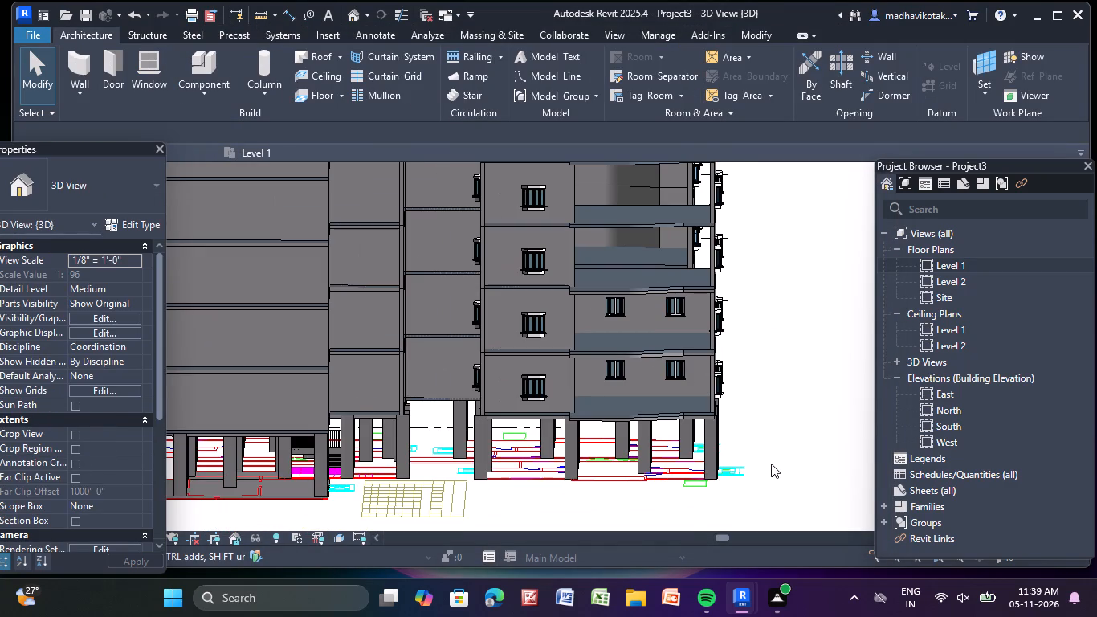
pyautogui.keyDown('shift'); pyautogui.moveTo(765, 468); pyautogui.dragTo(742, 456, button='middle'); pyautogui.keyUp('shift')
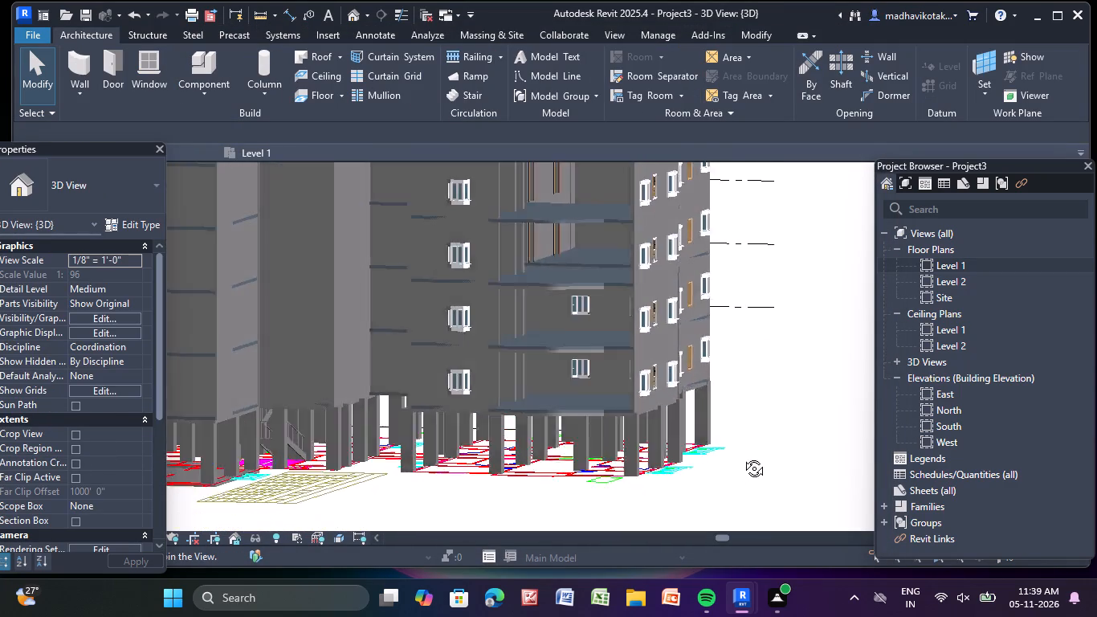
pyautogui.keyDown('shift'); pyautogui.moveTo(742, 456); pyautogui.dragTo(771, 517, button='middle'); pyautogui.keyUp('shift')
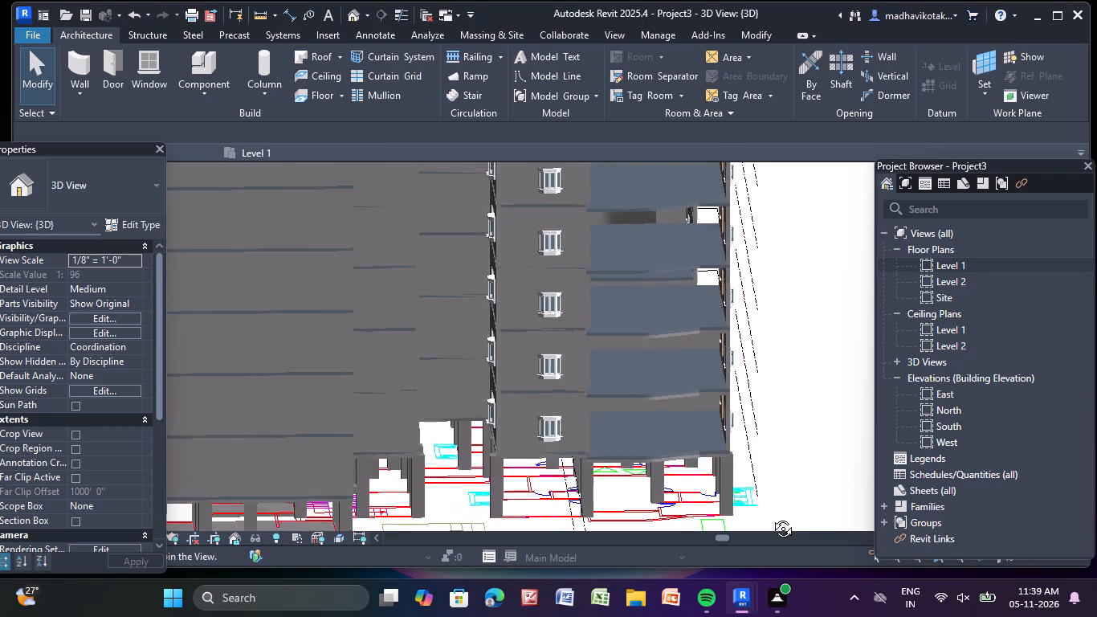
pyautogui.keyDown('shift'); pyautogui.moveTo(771, 517); pyautogui.dragTo(763, 501, button='middle'); pyautogui.keyUp('shift')
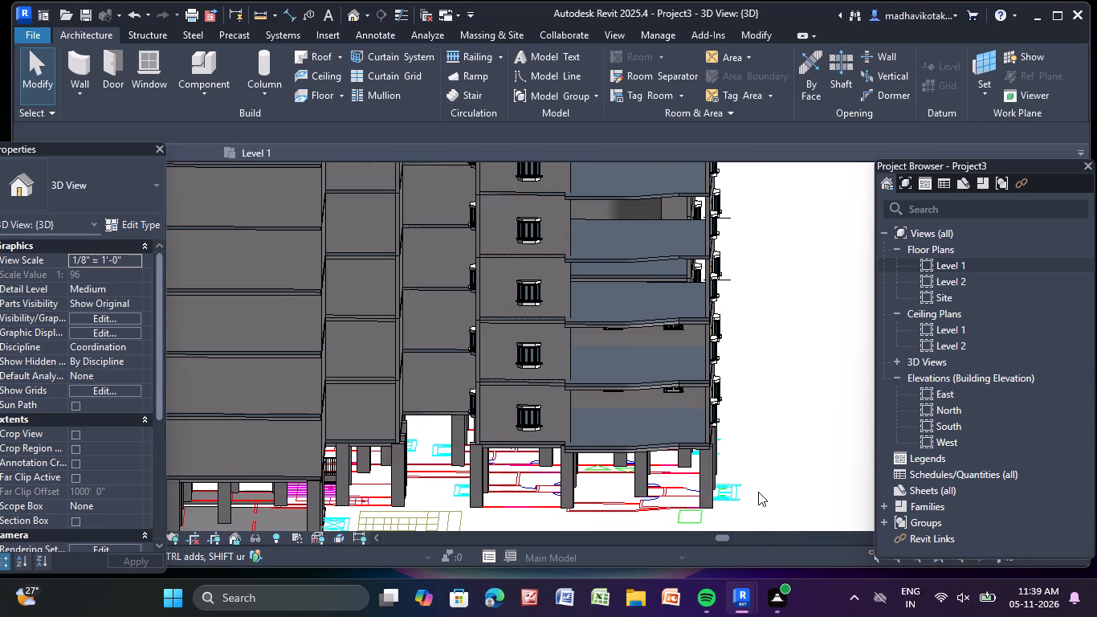
pyautogui.keyDown('shift'); pyautogui.moveTo(758, 492); pyautogui.dragTo(762, 423, button='middle'); pyautogui.keyUp('shift')
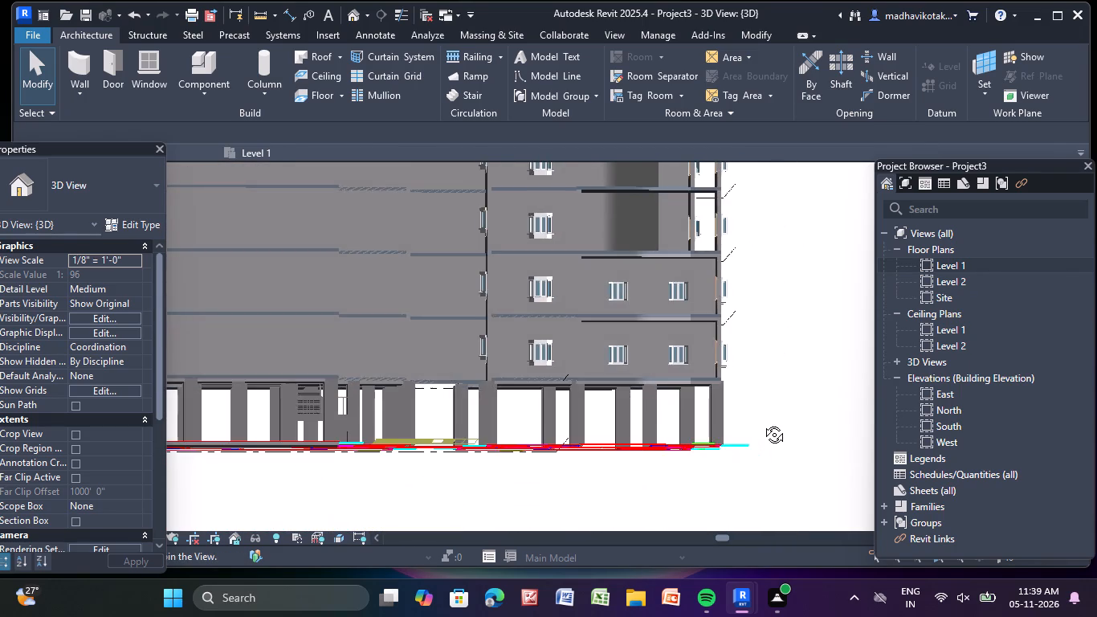
pyautogui.keyDown('shift'); pyautogui.moveTo(762, 423); pyautogui.dragTo(769, 435, button='middle'); pyautogui.keyUp('shift')
pyautogui.scroll(4, 671, 303)
pyautogui.click(655, 289)
pyautogui.moveTo(655, 289); pyautogui.dragTo(631, 338, button='middle')
pyautogui.press('Escape')
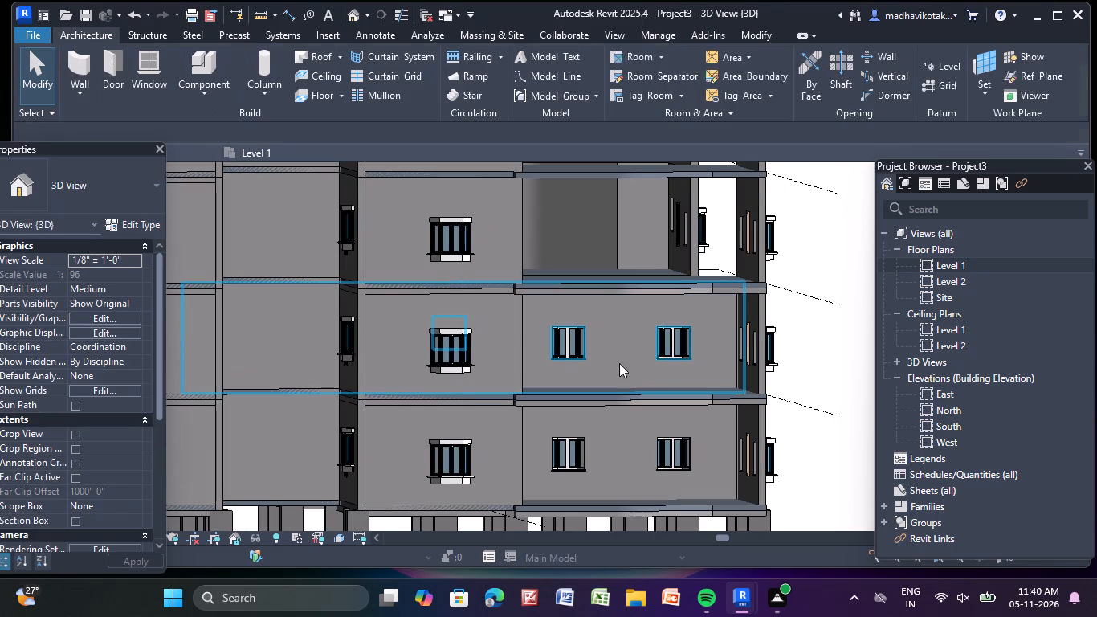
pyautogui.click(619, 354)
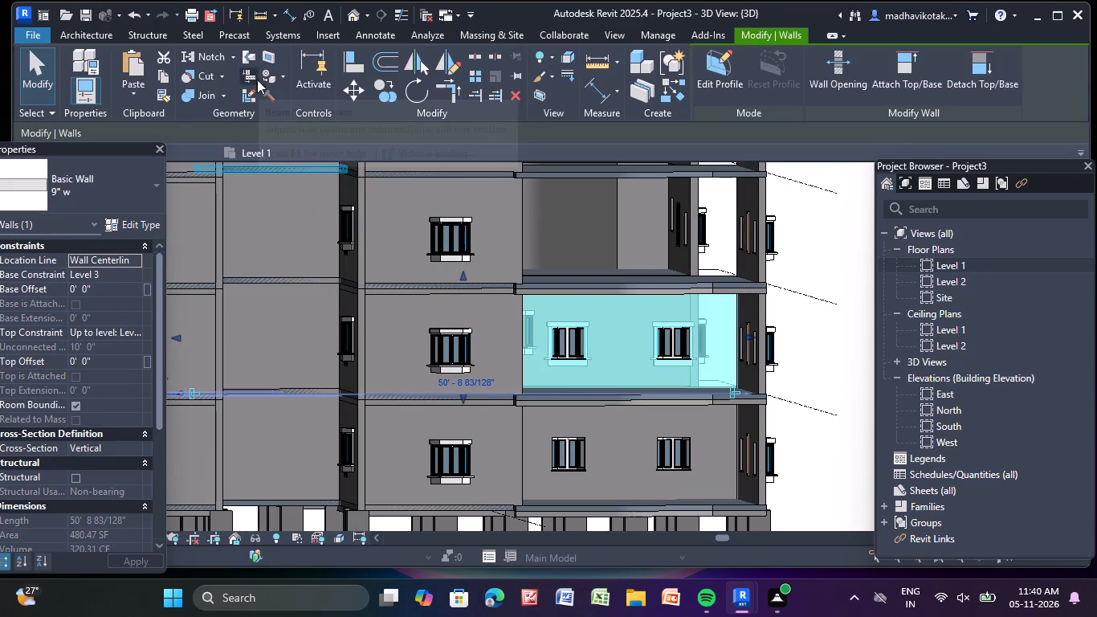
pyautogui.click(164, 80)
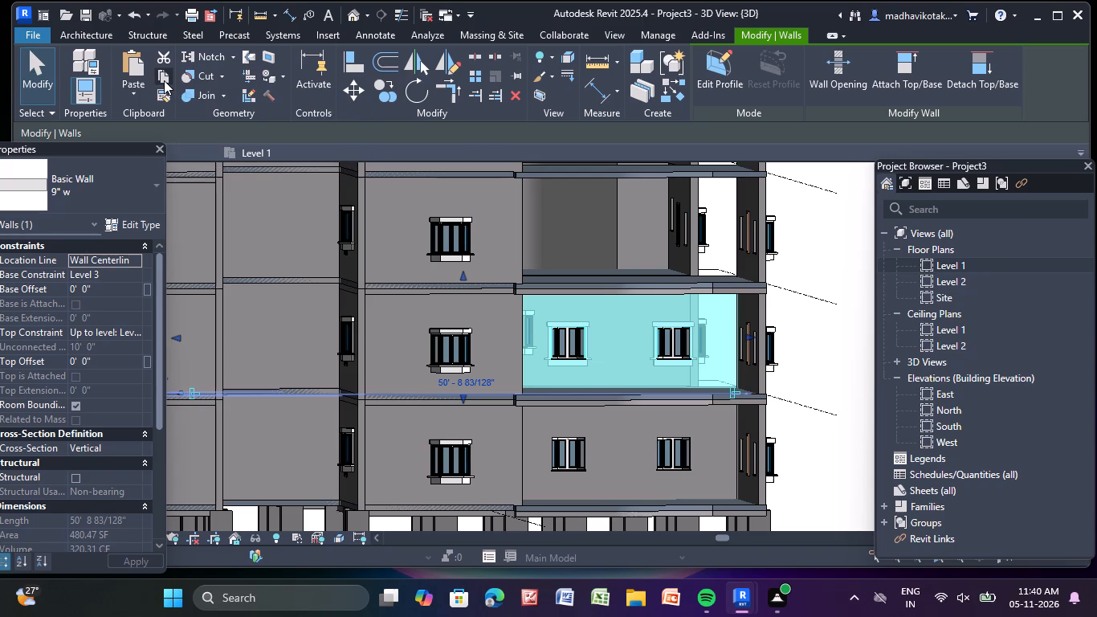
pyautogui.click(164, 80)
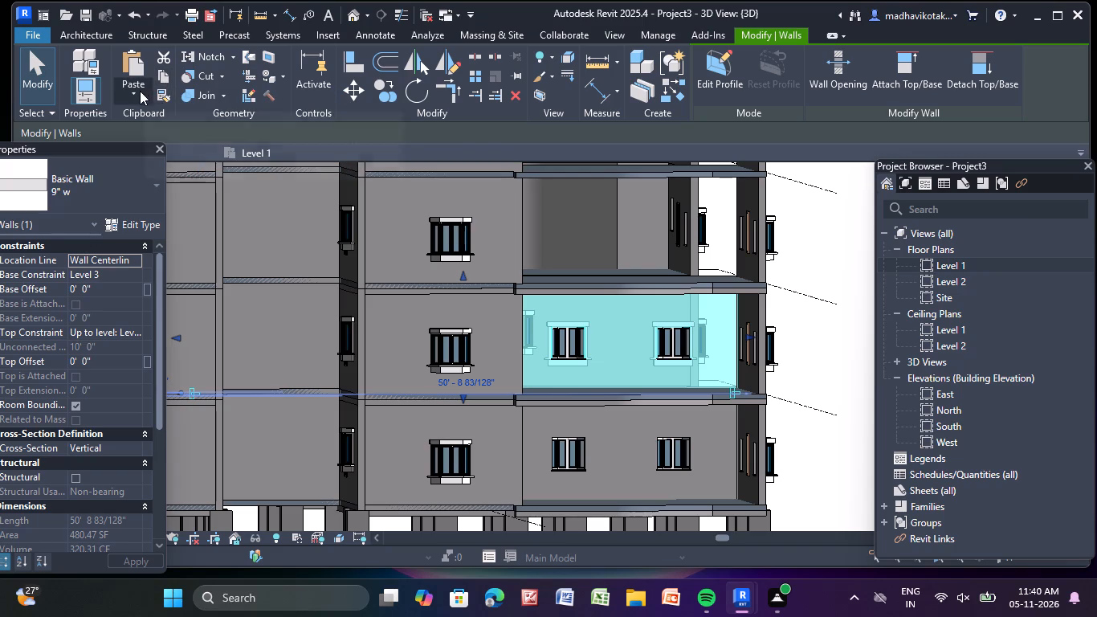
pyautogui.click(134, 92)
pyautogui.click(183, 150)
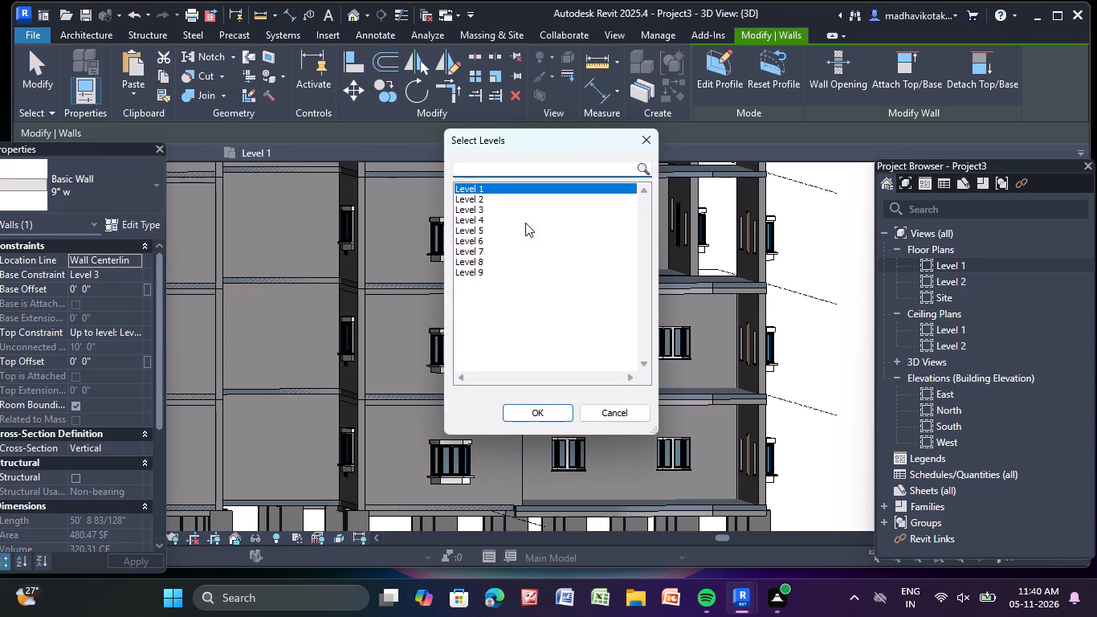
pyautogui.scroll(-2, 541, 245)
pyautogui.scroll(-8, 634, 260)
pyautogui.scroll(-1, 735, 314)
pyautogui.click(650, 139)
# Copy the corner bay's 9" wall with two windows from Level 3 and paste it aligned to Levels 4 and 5.
pyautogui.scroll(-4, 687, 325)
pyautogui.moveTo(681, 325); pyautogui.dragTo(621, 267, button='middle')
pyautogui.click(589, 276)
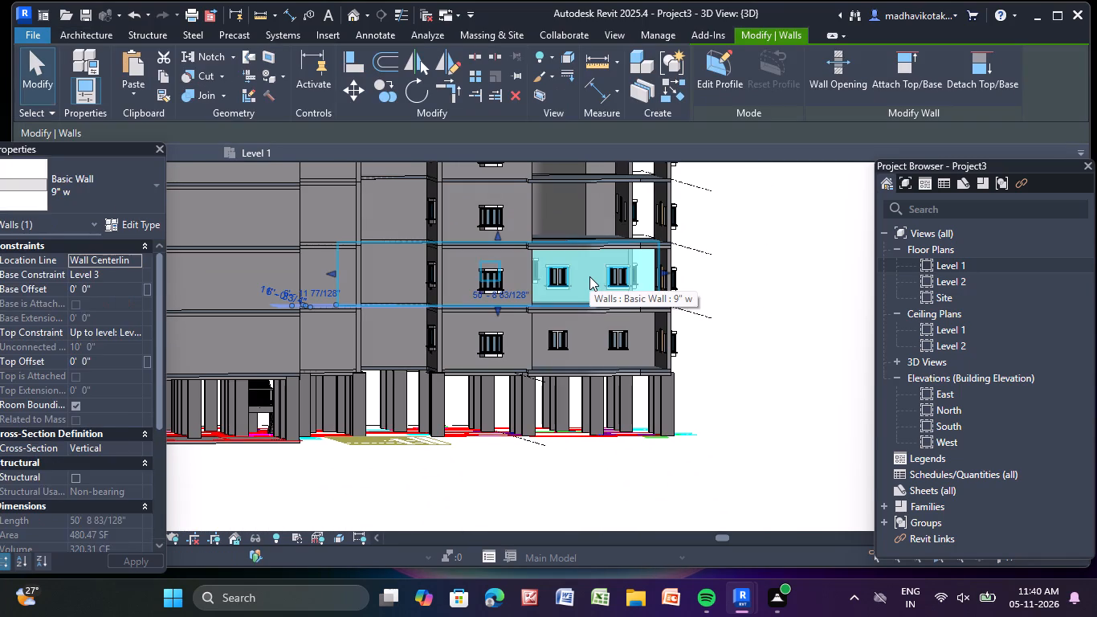
pyautogui.press('Escape')
pyautogui.scroll(-1, 589, 276)
pyautogui.moveTo(589, 276); pyautogui.dragTo(577, 392, button='middle')
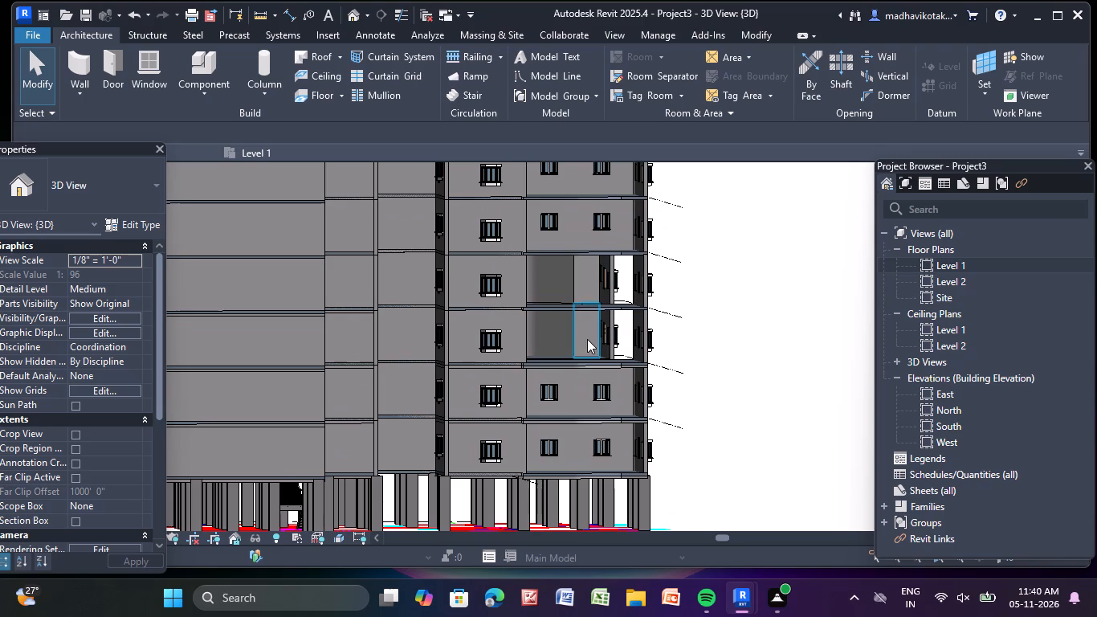
pyautogui.click(578, 397)
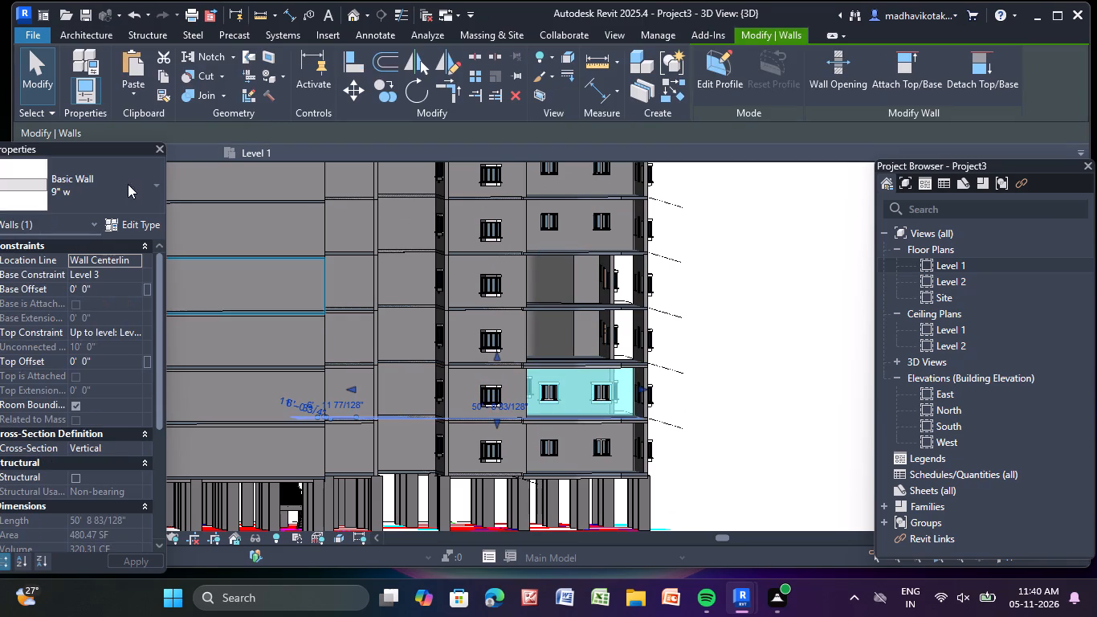
pyautogui.click(162, 78)
pyautogui.click(162, 78)
pyautogui.click(131, 92)
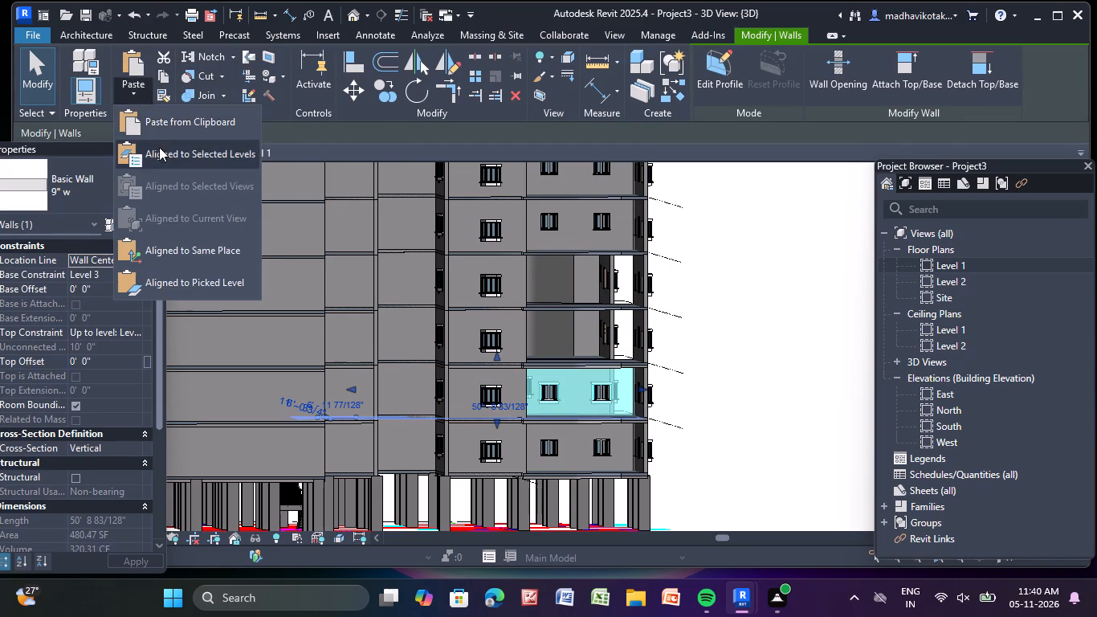
pyautogui.click(162, 151)
pyautogui.moveTo(478, 217); pyautogui.dragTo(477, 233)
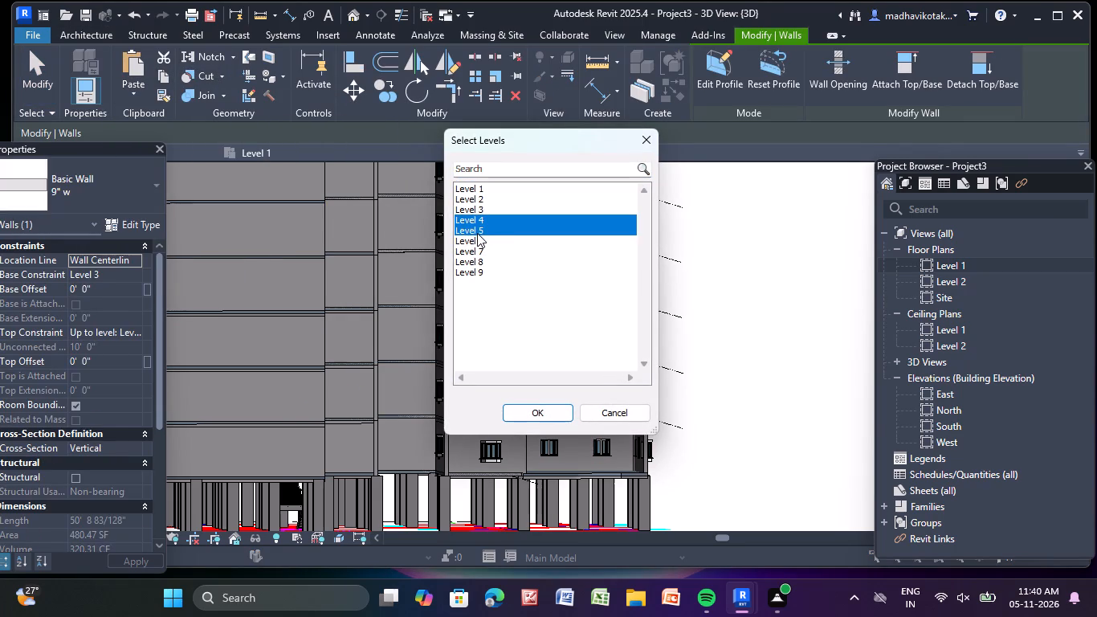
pyautogui.click(534, 408)
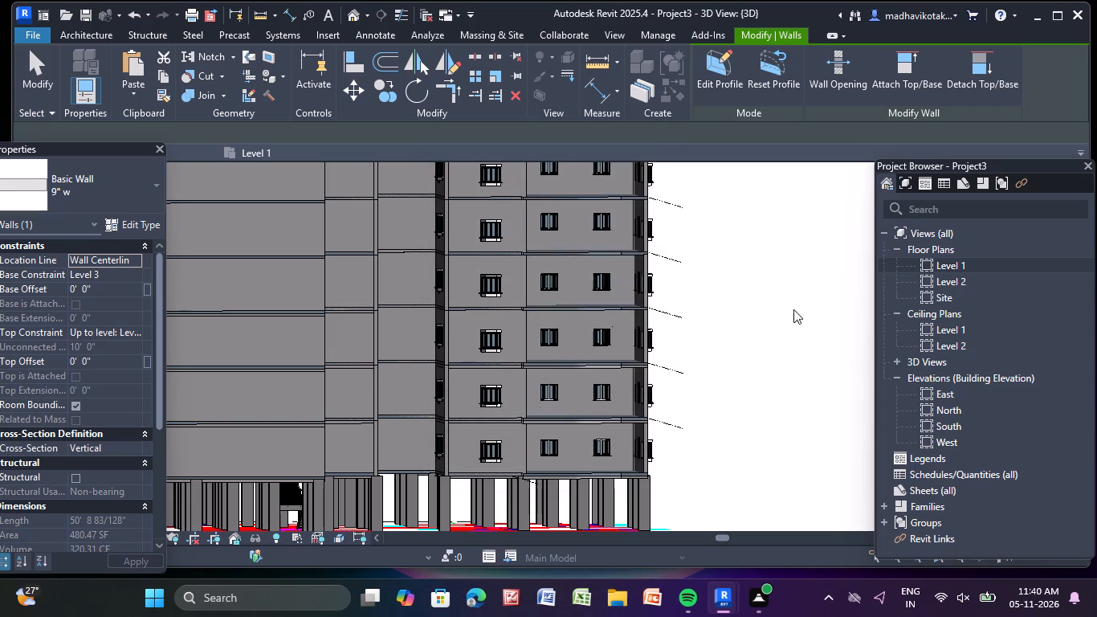
pyautogui.press('Escape')
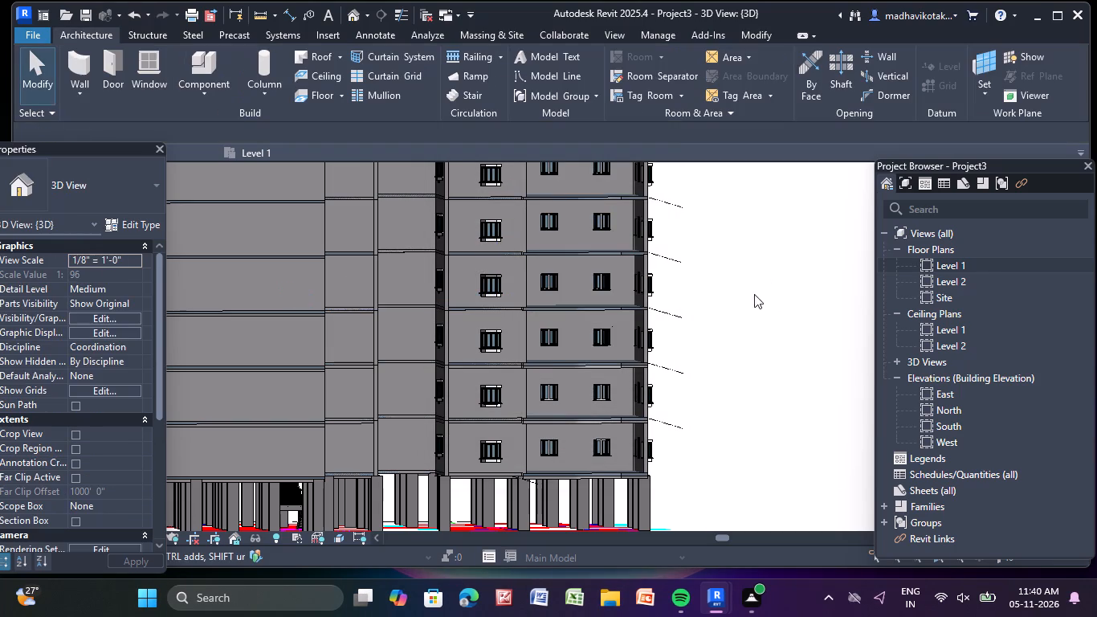
# Examine the full facade, the corner bay's lower storeys and the adjoining blocks from around the building in 3D.
pyautogui.scroll(-5, 728, 301)
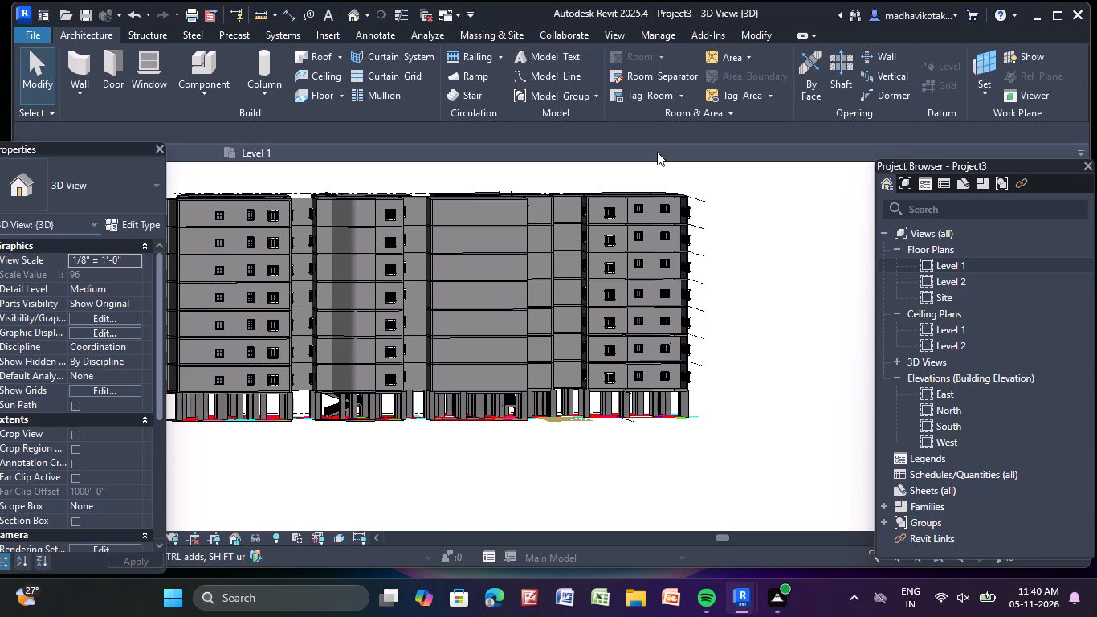
pyautogui.moveTo(657, 152); pyautogui.dragTo(608, 112, button='middle')
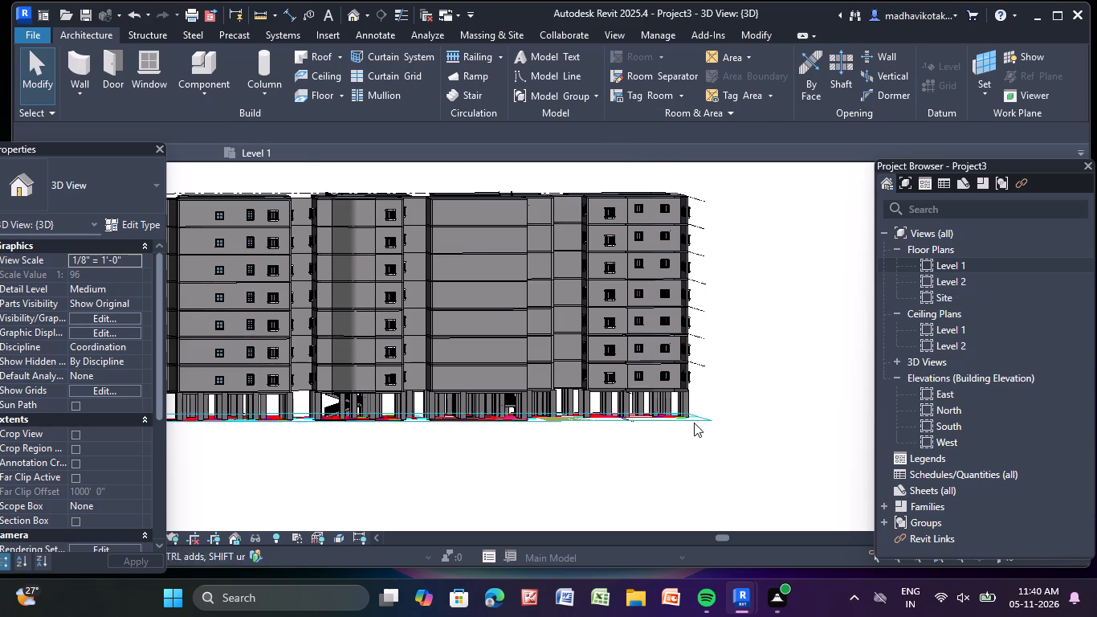
pyautogui.scroll(9, 557, 366)
pyautogui.moveTo(715, 386); pyautogui.dragTo(487, 290, button='middle')
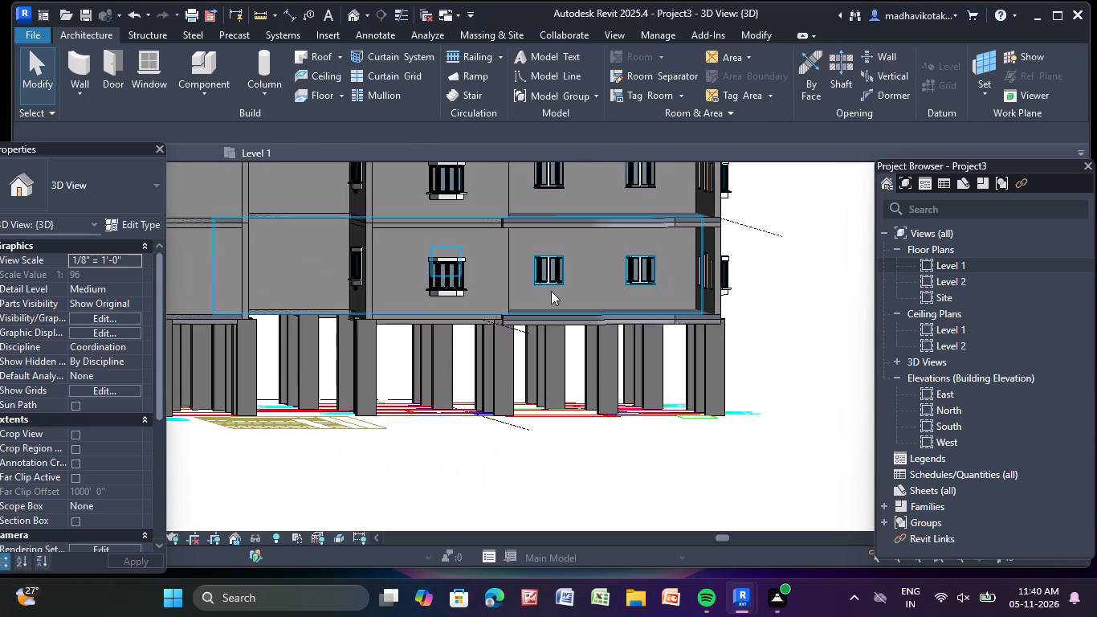
pyautogui.moveTo(776, 341); pyautogui.dragTo(732, 381, button='middle')
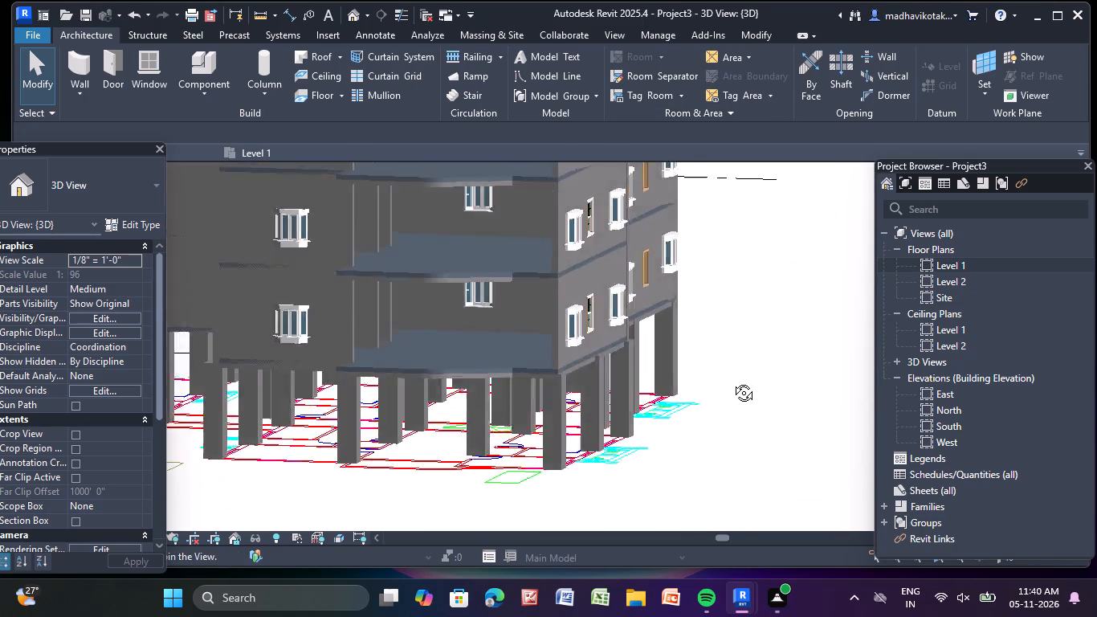
pyautogui.moveTo(732, 381); pyautogui.dragTo(418, 382, button='middle')
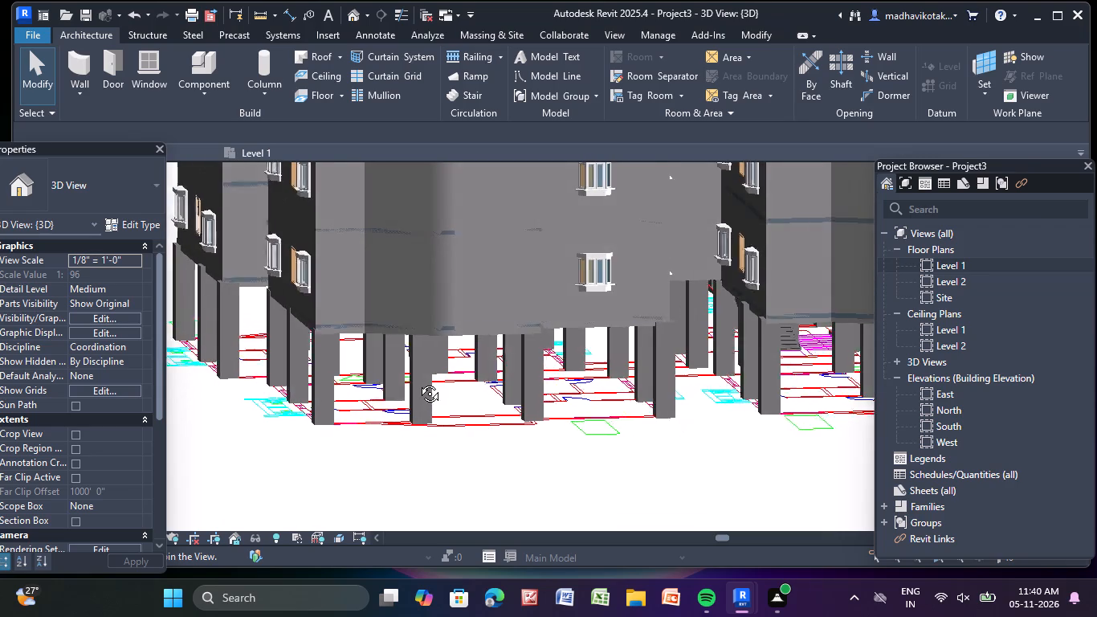
pyautogui.moveTo(418, 382); pyautogui.dragTo(412, 380, button='middle')
pyautogui.scroll(-2, 451, 306)
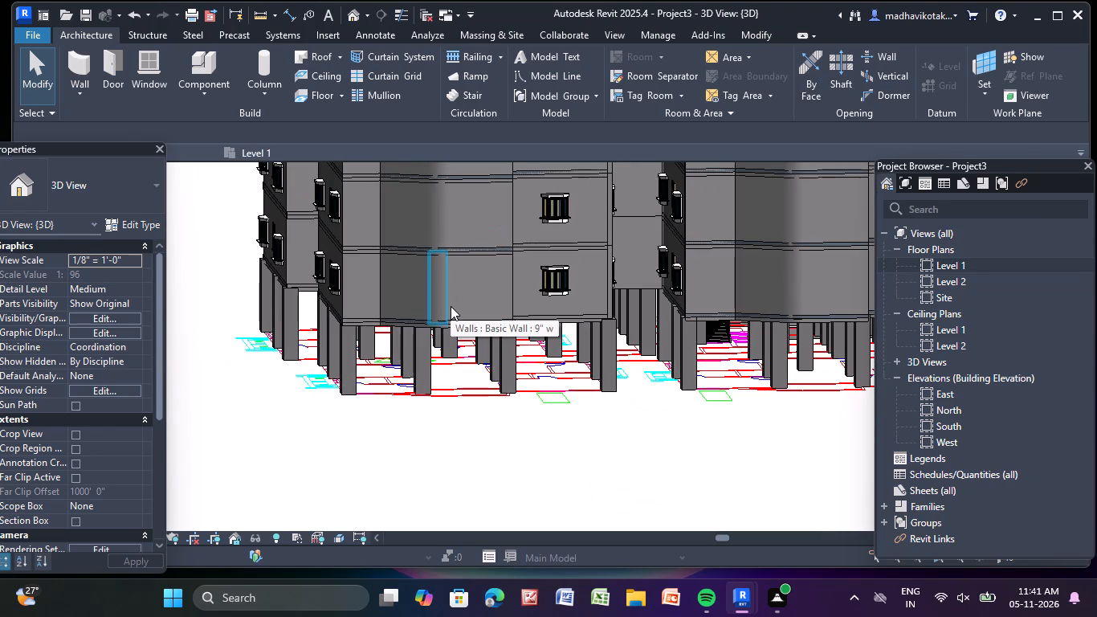
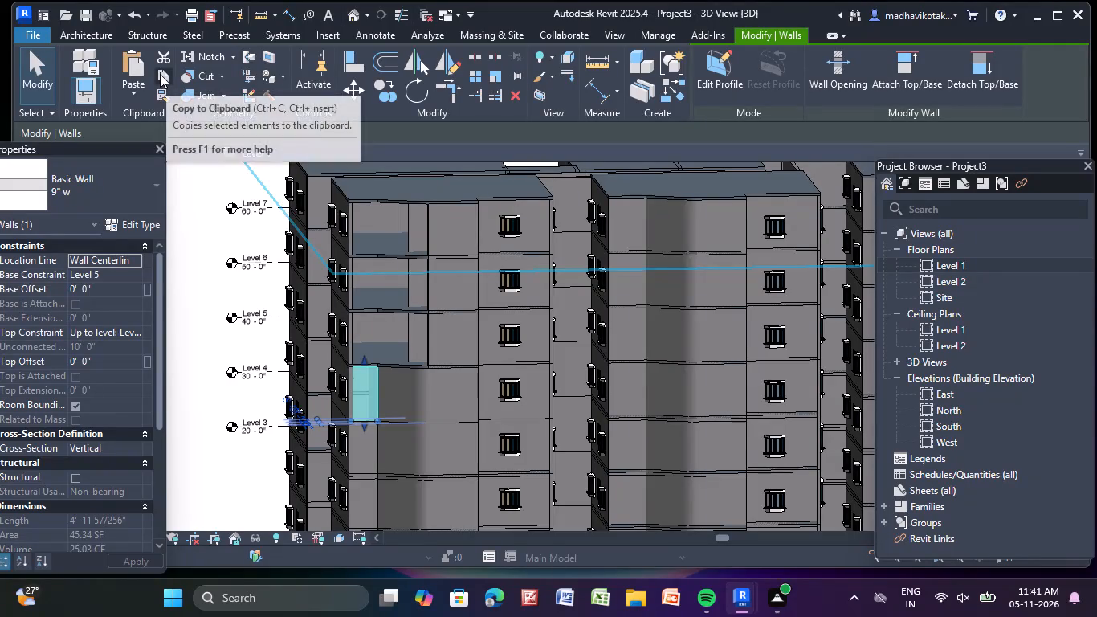
# Copy the corner bay's narrow 9" wall, about 5' long, from Level 5 and paste it aligned to Levels 6, 7 and 8.
pyautogui.click(160, 74)
pyautogui.click(128, 91)
pyautogui.click(197, 157)
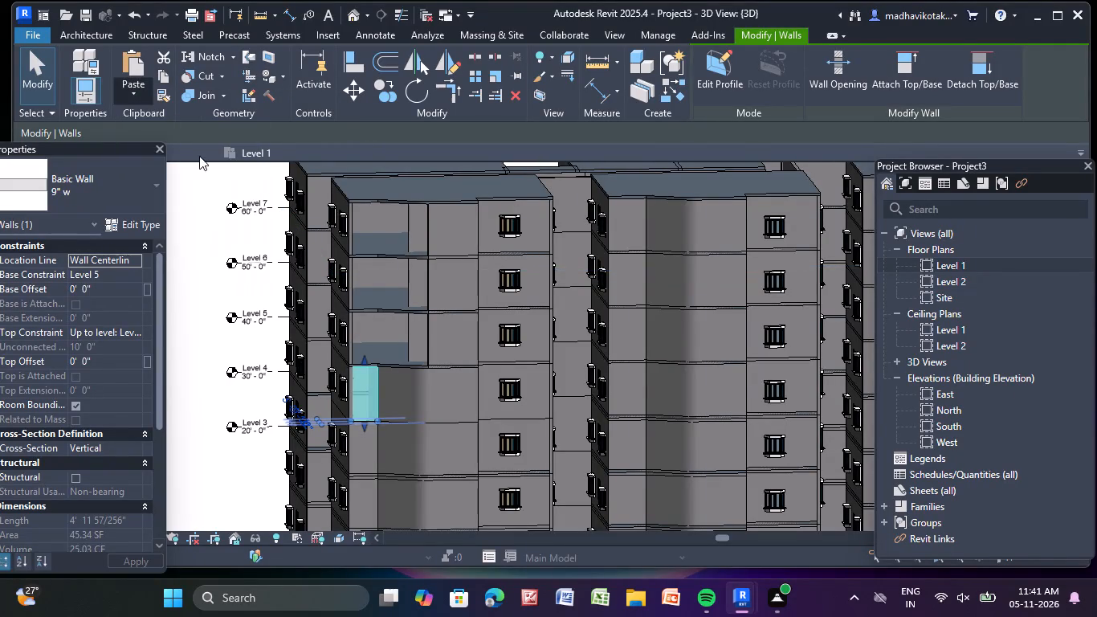
pyautogui.moveTo(470, 239); pyautogui.dragTo(471, 248)
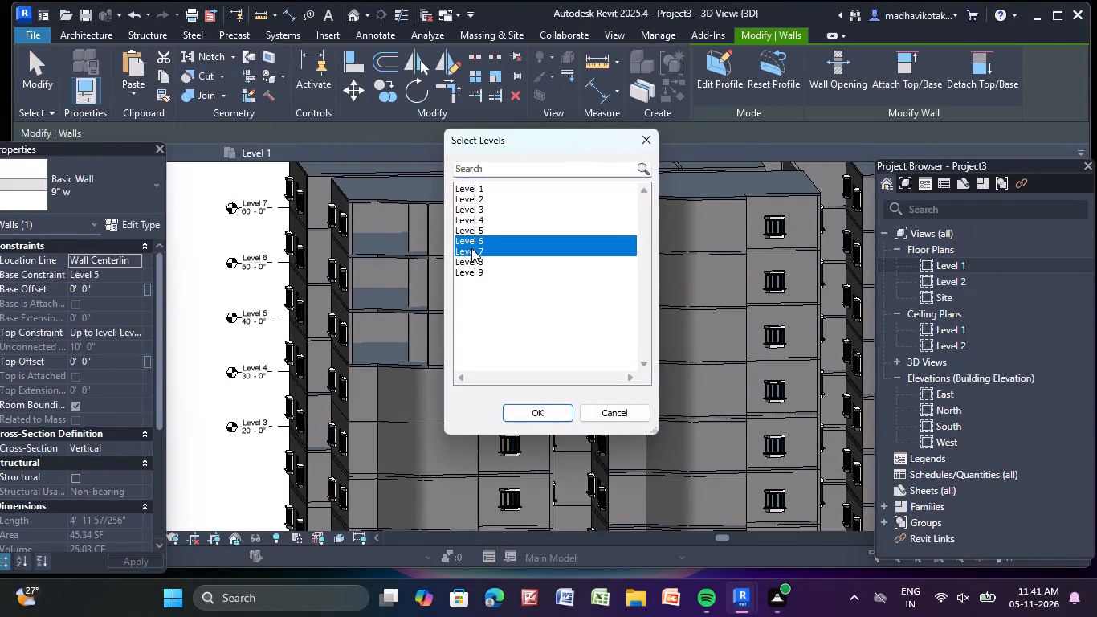
pyautogui.moveTo(471, 248); pyautogui.dragTo(471, 259)
pyautogui.click(544, 411)
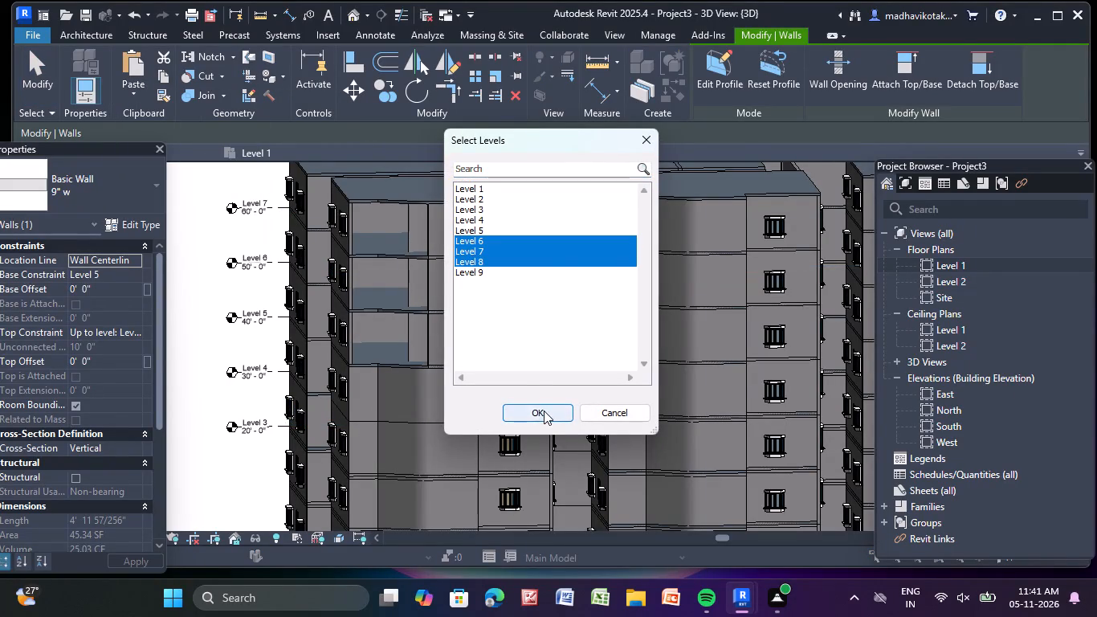
# Copy the adjoining 9" wall of the corner bay, about 7' long, from Level 5 and paste it aligned to Levels 6, 7 and 8.
pyautogui.click(394, 399)
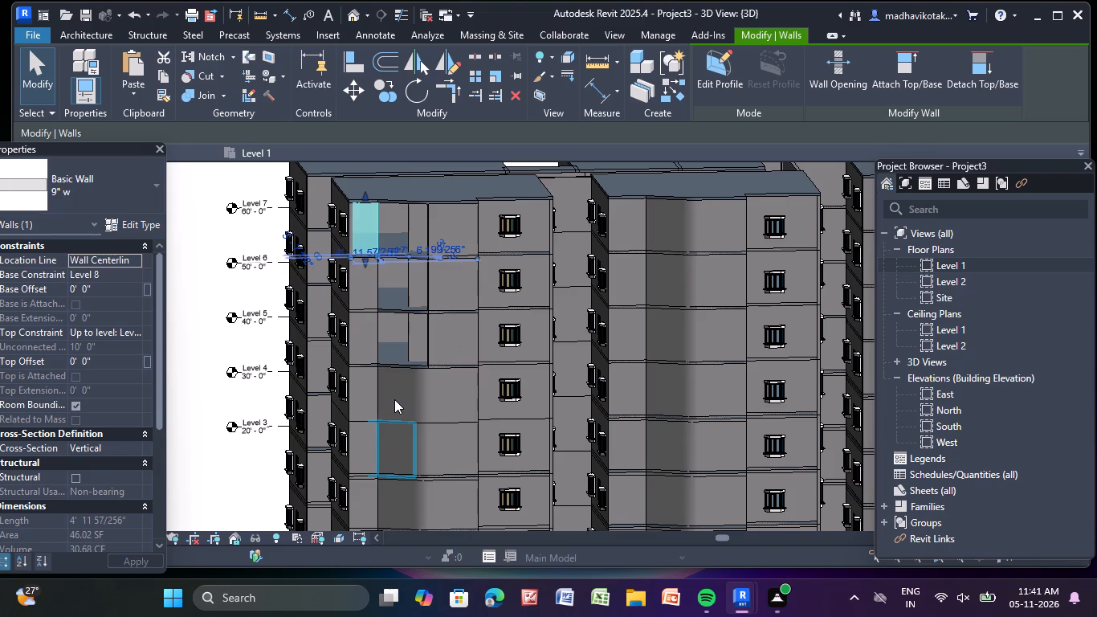
pyautogui.click(161, 75)
pyautogui.click(163, 76)
pyautogui.click(137, 97)
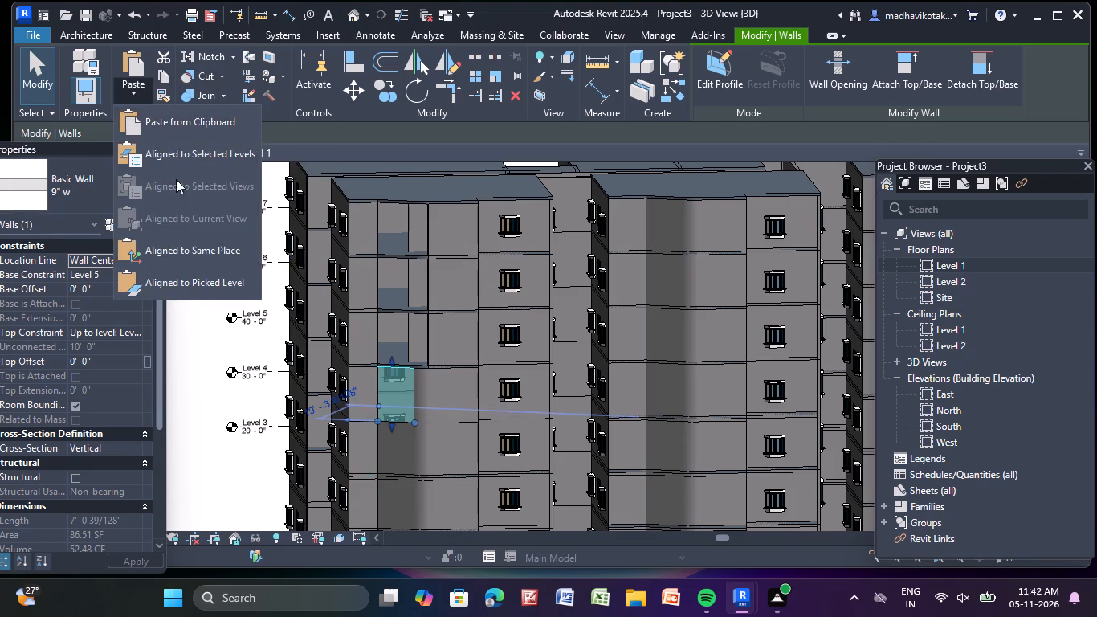
pyautogui.click(196, 145)
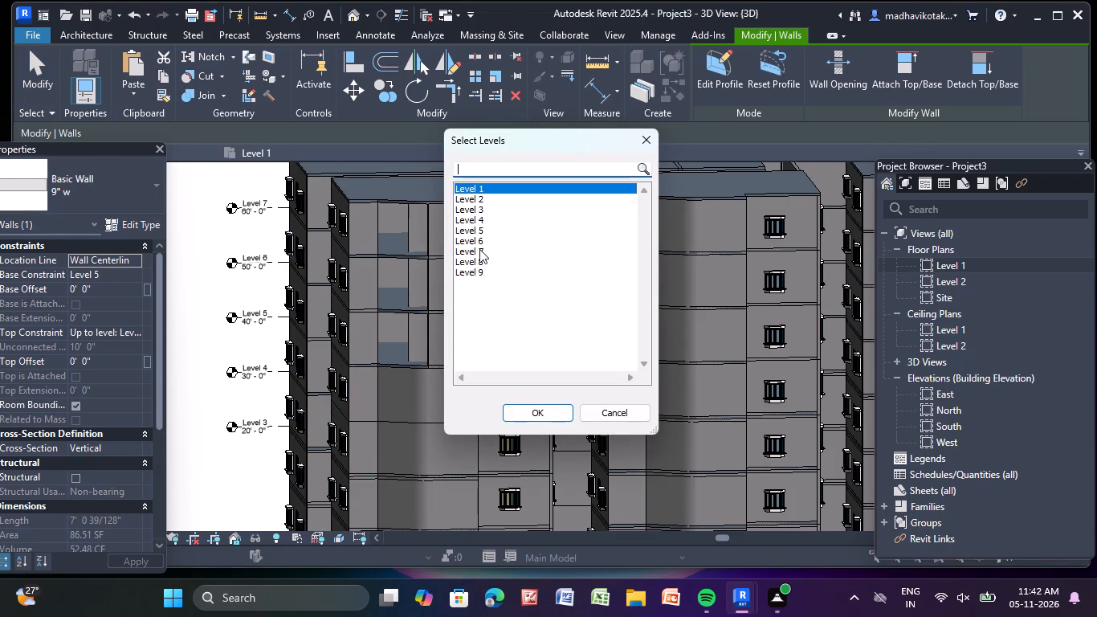
pyautogui.moveTo(482, 239); pyautogui.dragTo(479, 263)
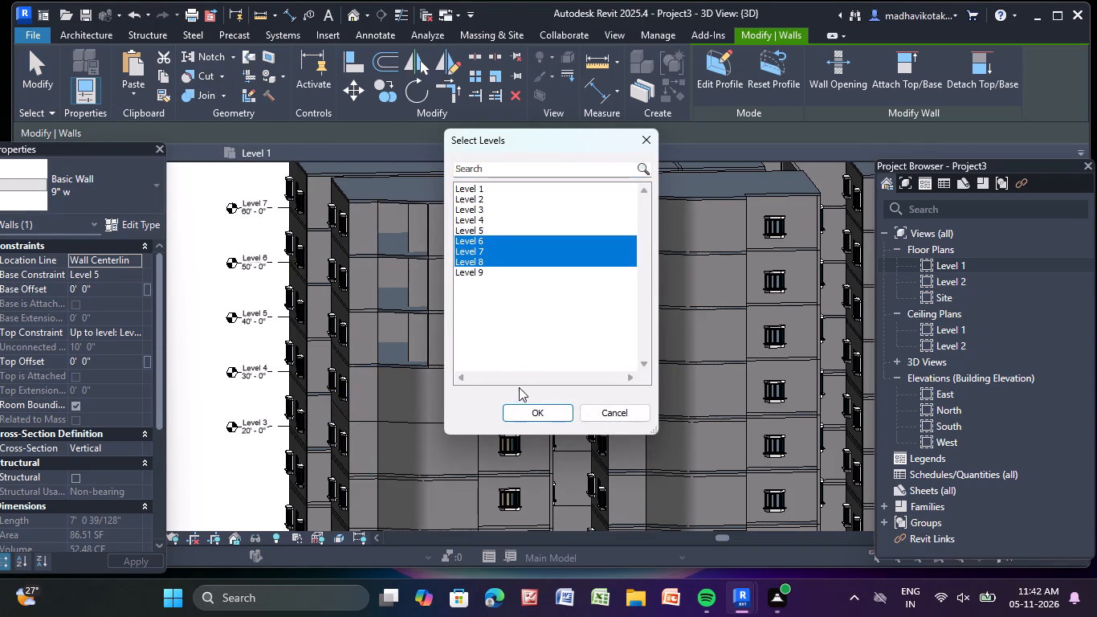
pyautogui.click(522, 418)
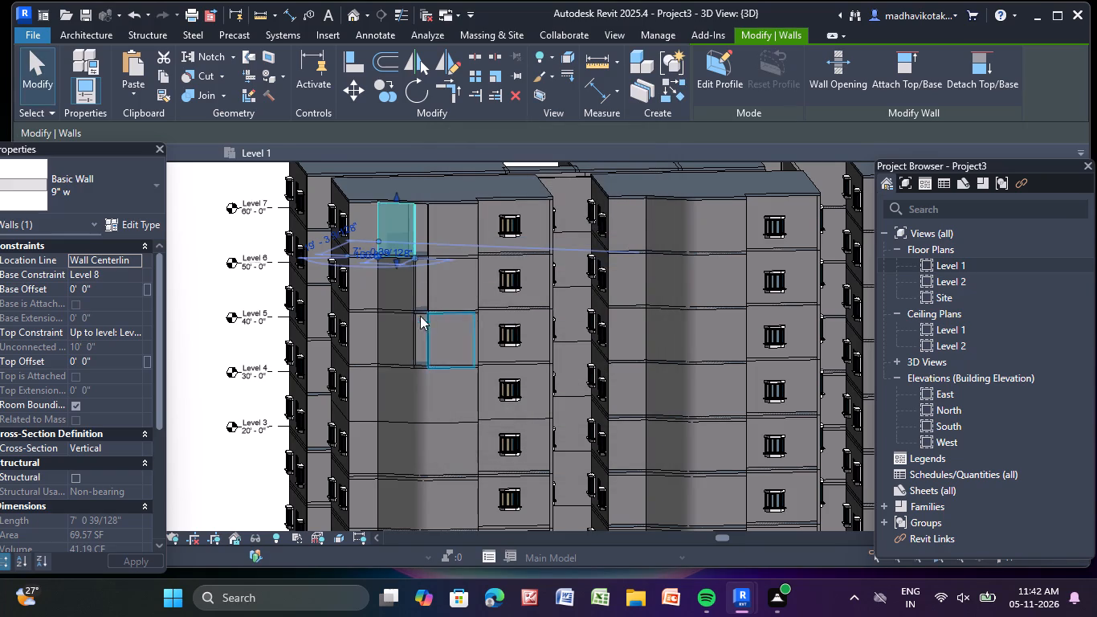
pyautogui.scroll(1, 379, 280)
pyautogui.press('Escape')
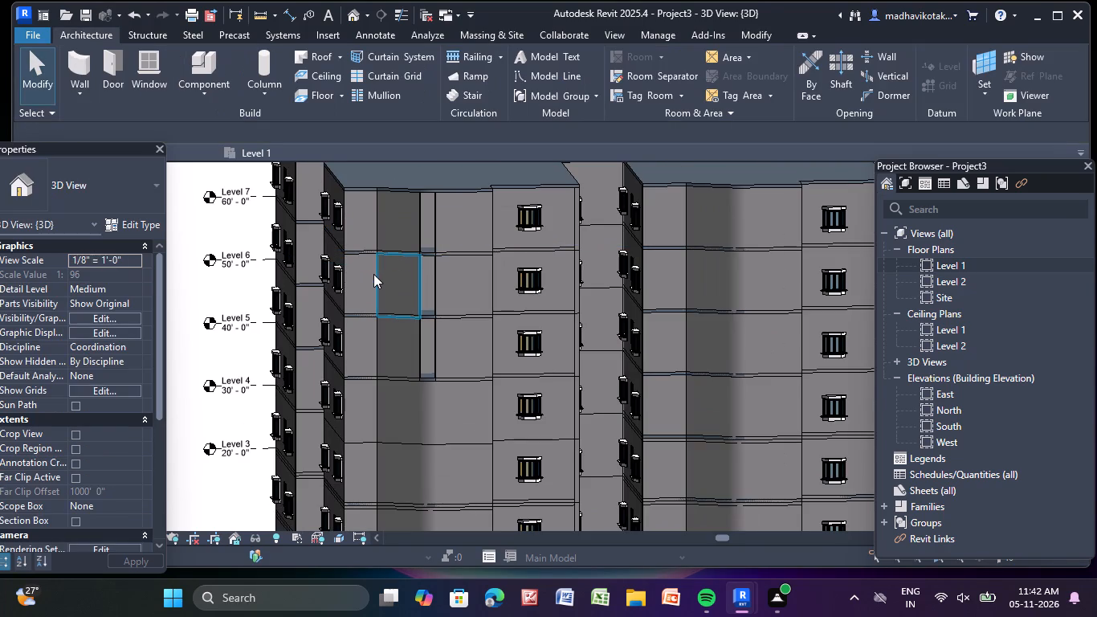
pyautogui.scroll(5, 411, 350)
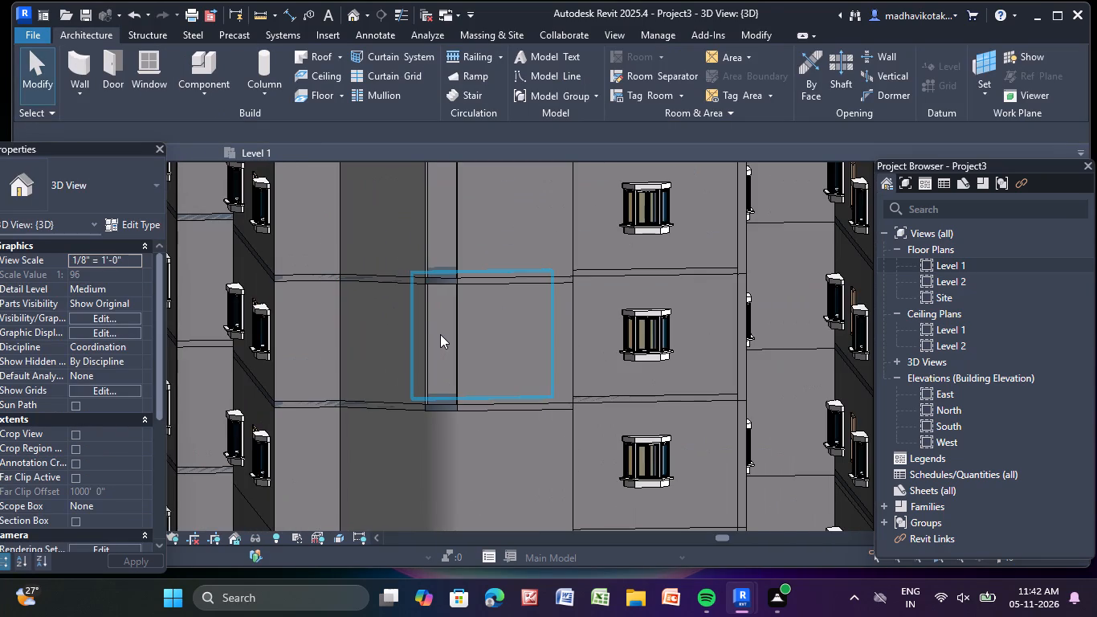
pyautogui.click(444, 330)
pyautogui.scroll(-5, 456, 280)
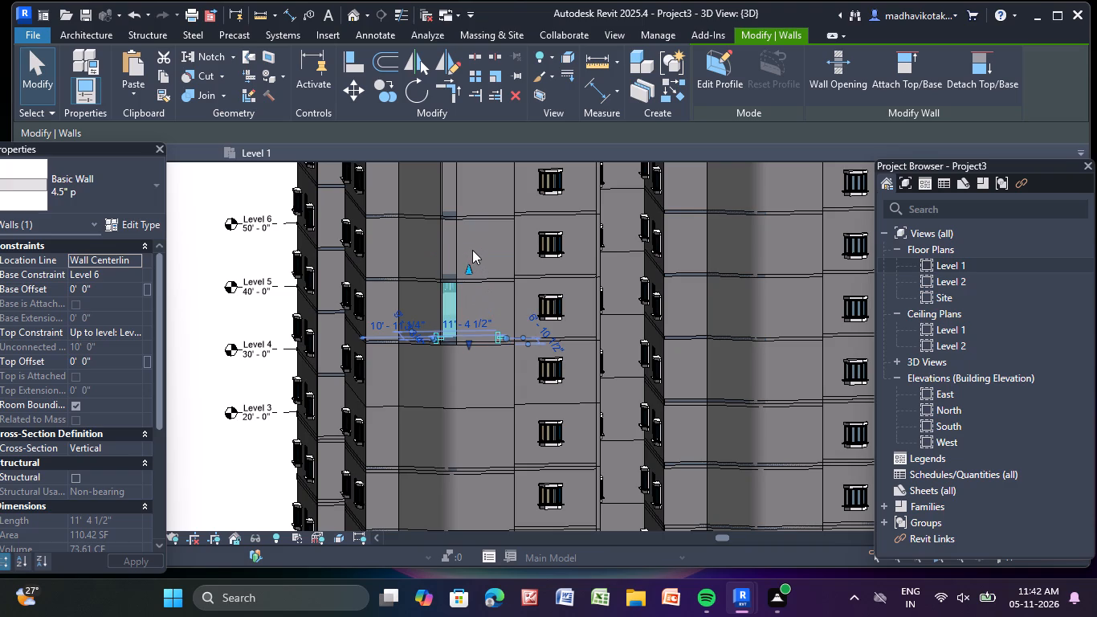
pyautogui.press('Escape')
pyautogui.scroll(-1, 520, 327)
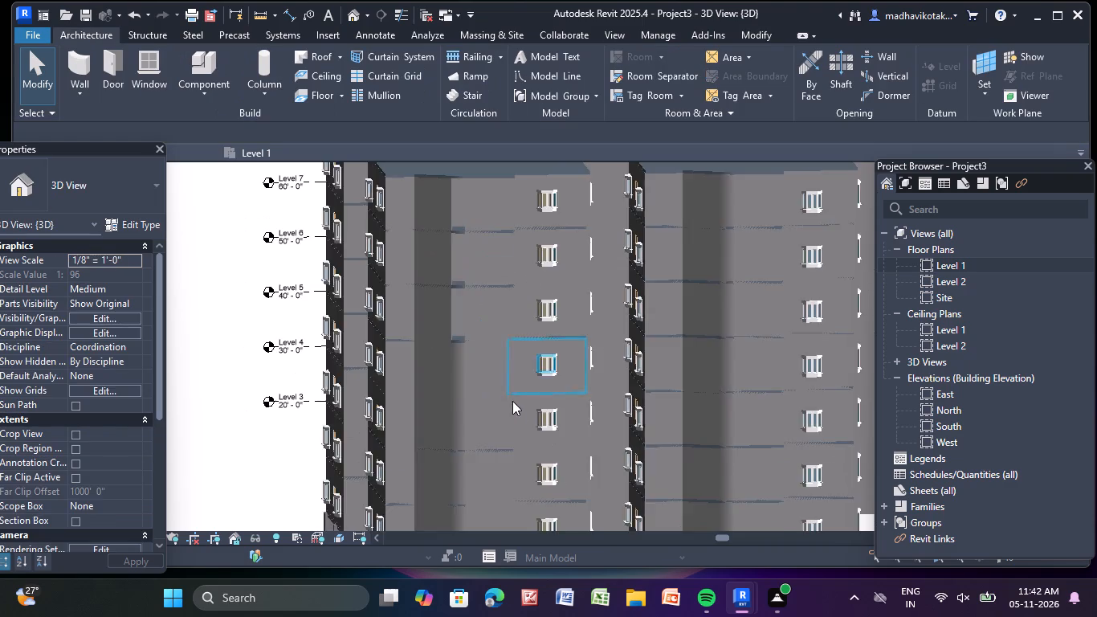
# Delete the three 9" walls enclosing the corner bay's balcony on Level 2, the lowest storey above the columns.
pyautogui.moveTo(516, 408); pyautogui.dragTo(464, 150, button='middle')
pyautogui.moveTo(457, 284); pyautogui.dragTo(488, 332, button='middle')
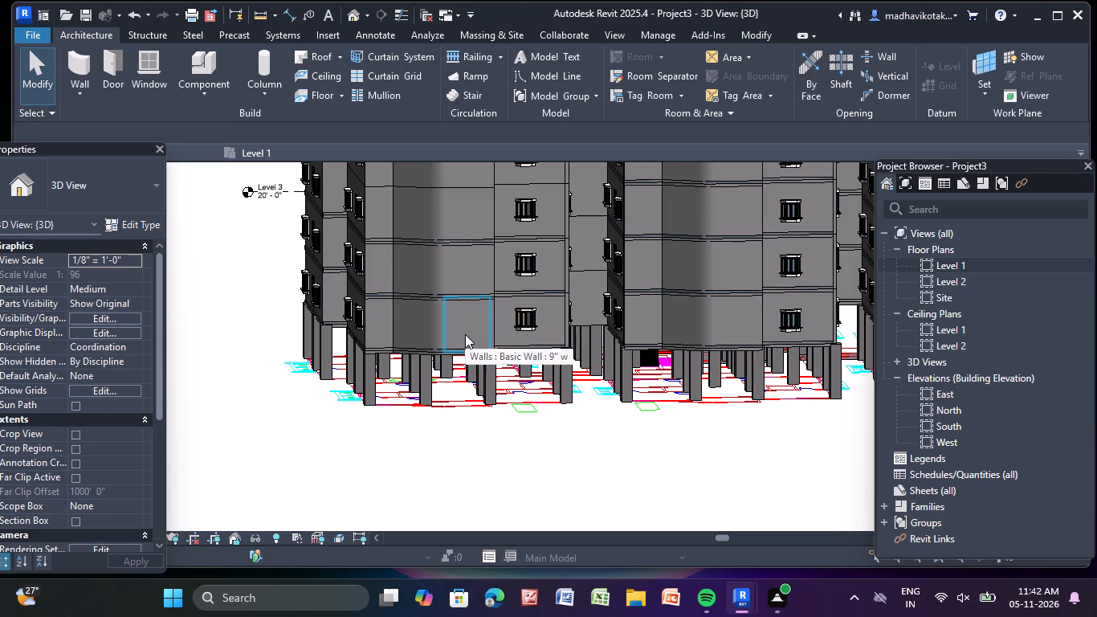
pyautogui.click(465, 334)
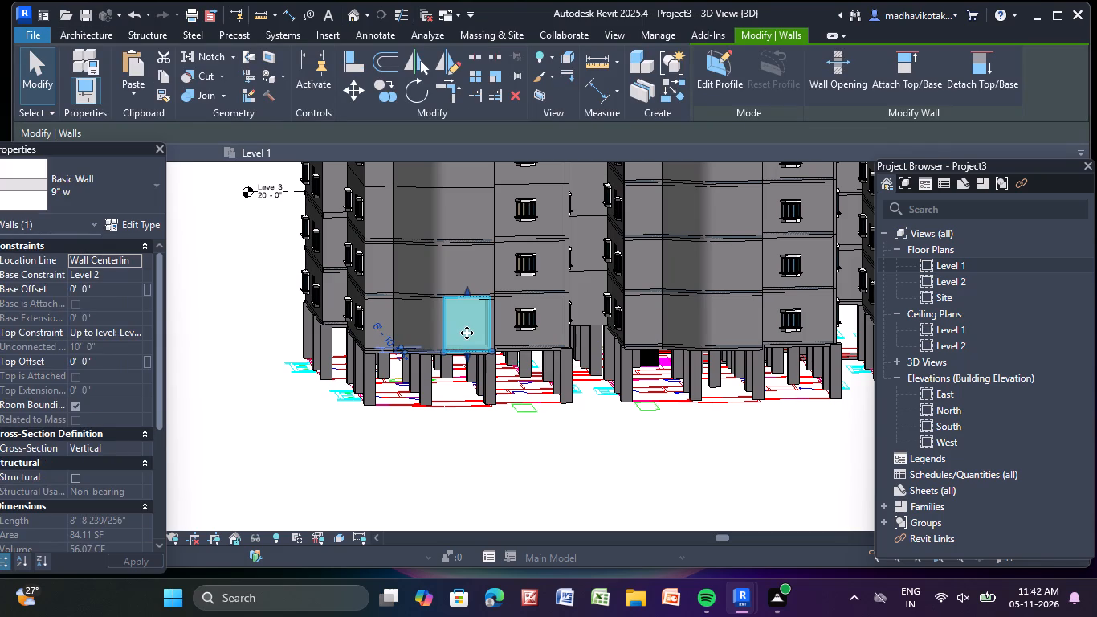
pyautogui.press('Delete')
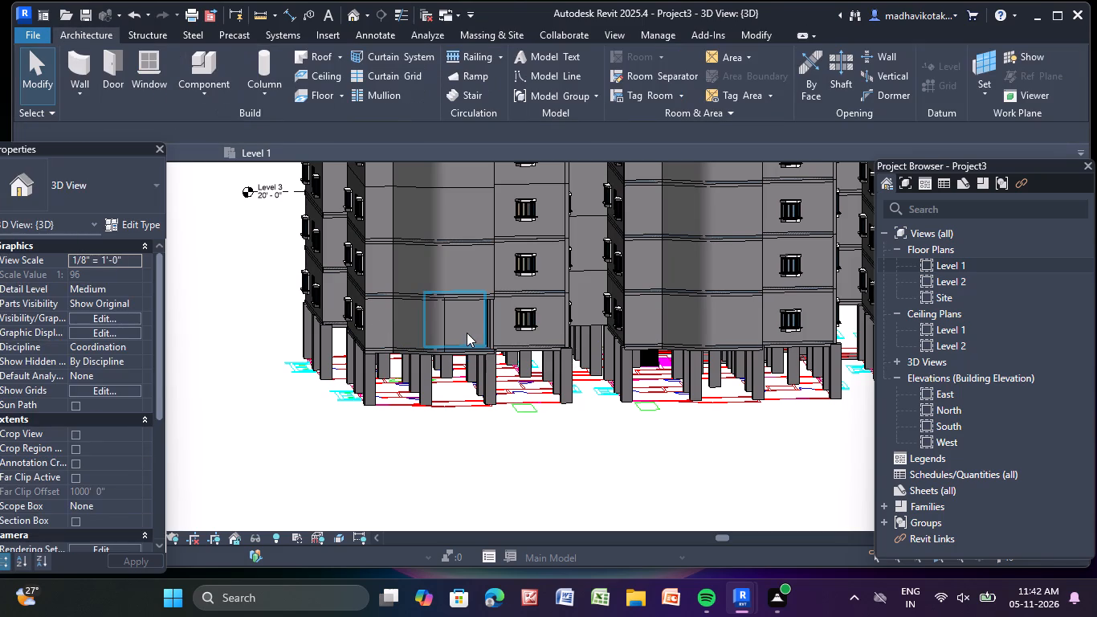
pyautogui.scroll(5, 418, 322)
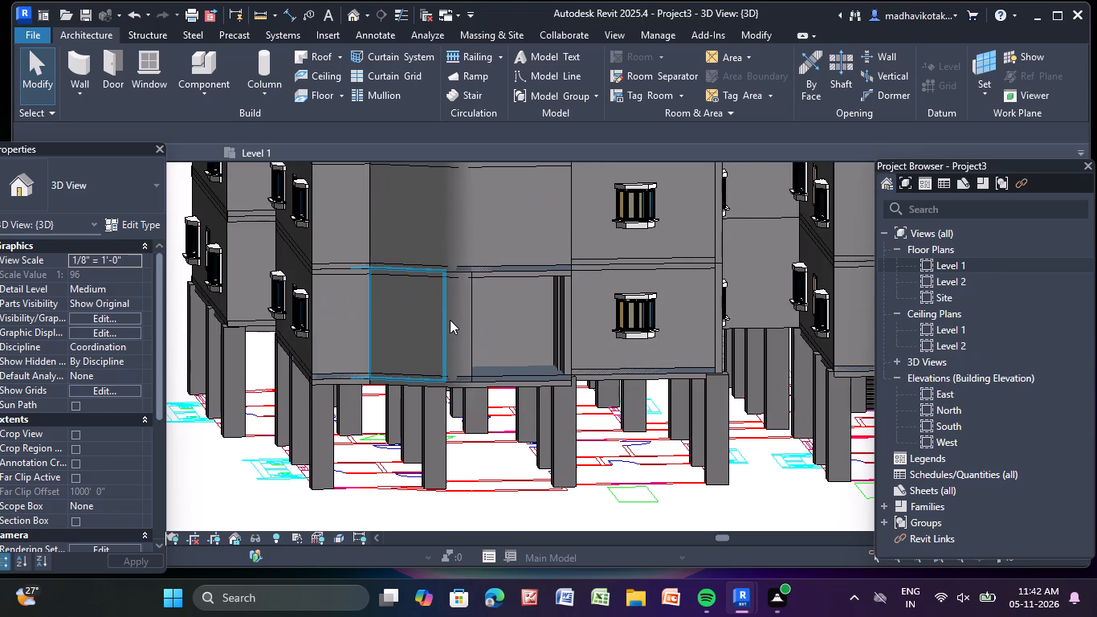
pyautogui.click(450, 320)
pyautogui.press('Delete')
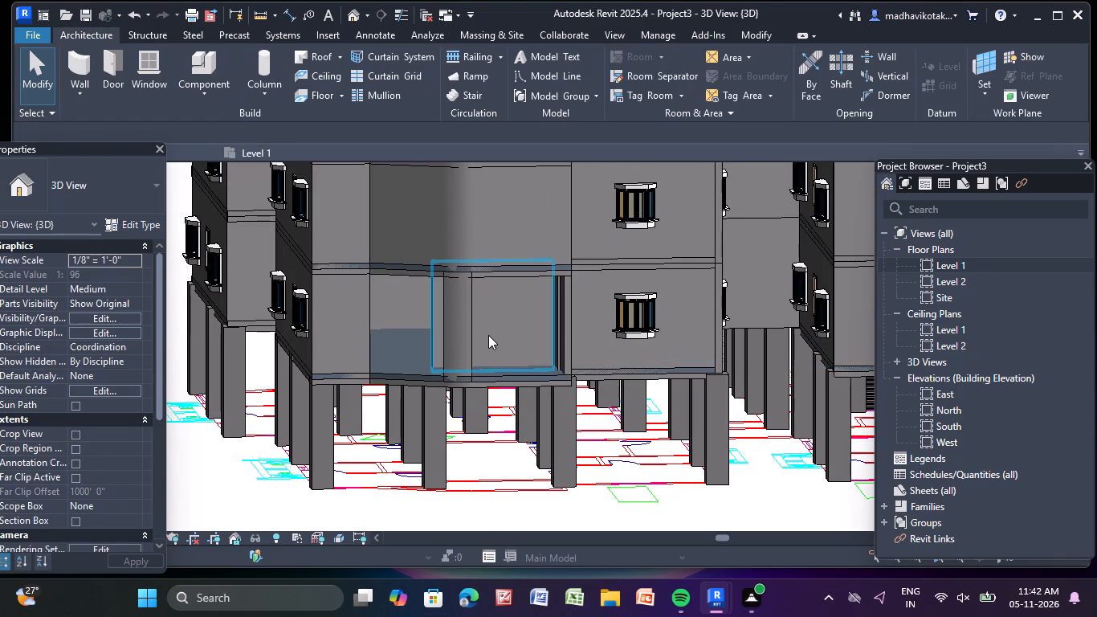
pyautogui.click(456, 320)
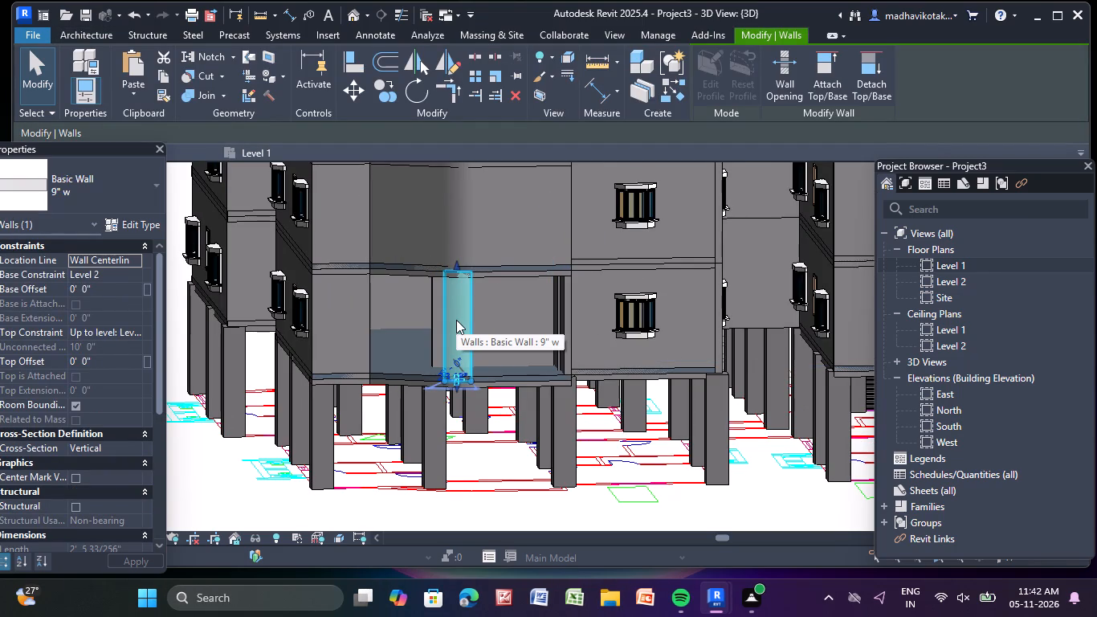
pyautogui.press('Delete')
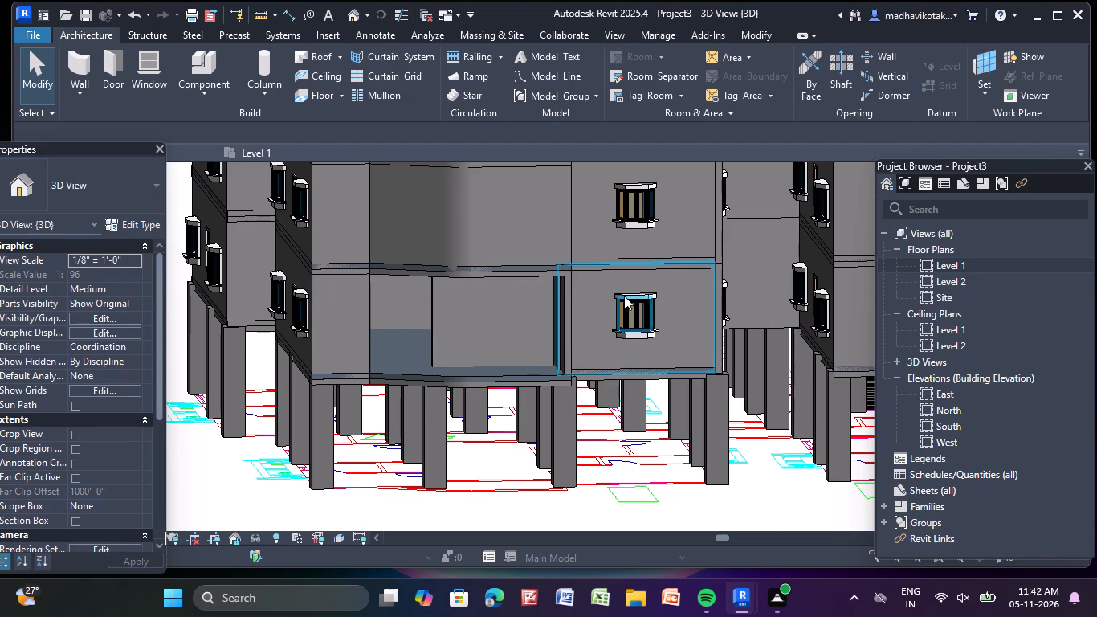
# On the Level 1 floor plan, start a Handrail - Rectangular railing and trace its path from the 5' wide balcony's outer edge to the bedroom's corner column.
pyautogui.scroll(-6, 601, 301)
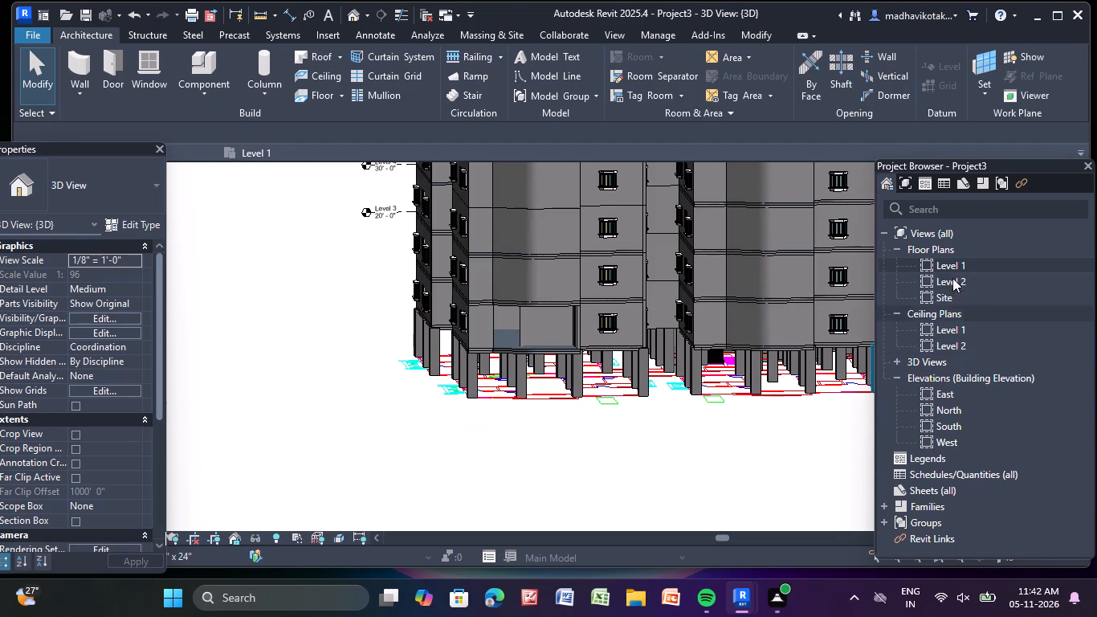
pyautogui.tripleClick(969, 263)
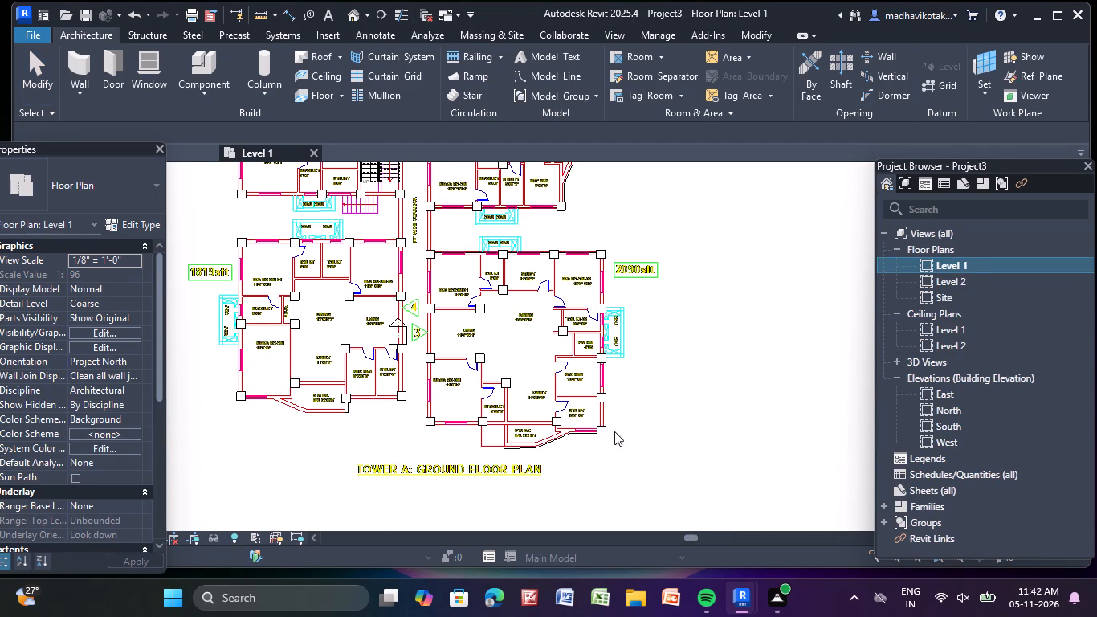
pyautogui.scroll(8, 542, 452)
pyautogui.click(524, 439)
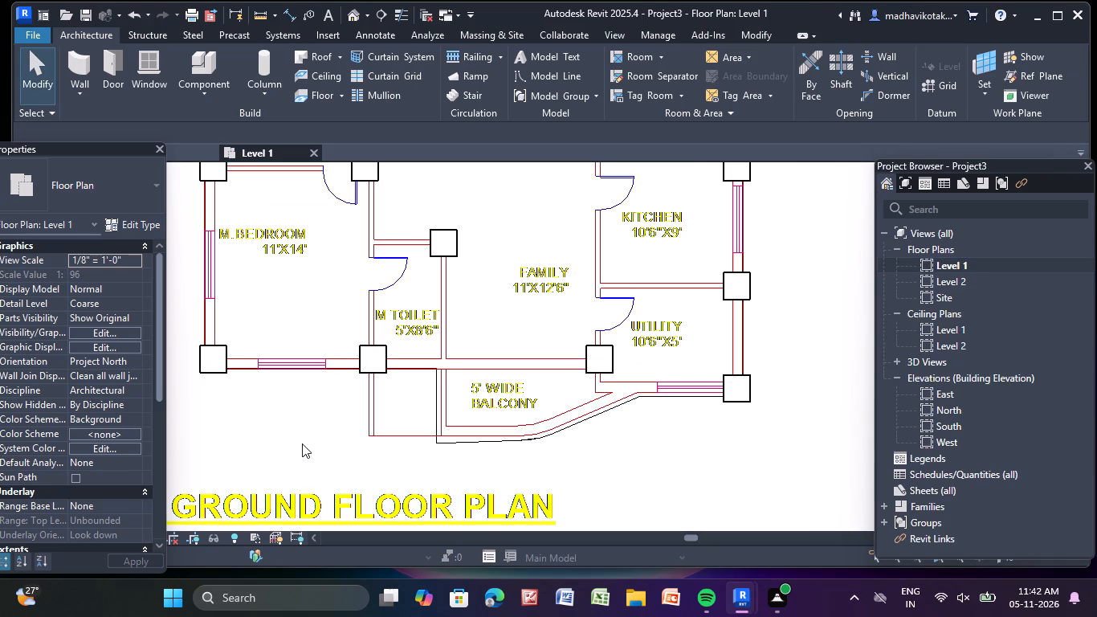
pyautogui.press('Escape')
pyautogui.scroll(-4, 330, 427)
pyautogui.scroll(-5, 463, 353)
pyautogui.moveTo(310, 369); pyautogui.dragTo(320, 374, button='middle')
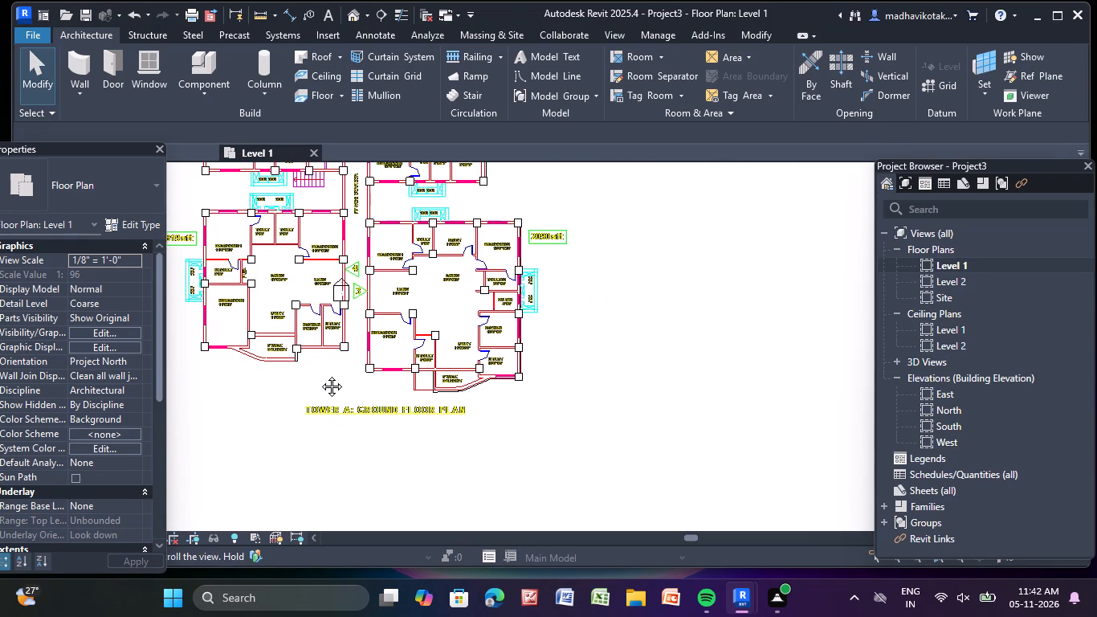
pyautogui.moveTo(320, 374); pyautogui.dragTo(479, 370, button='middle')
pyautogui.scroll(8, 392, 367)
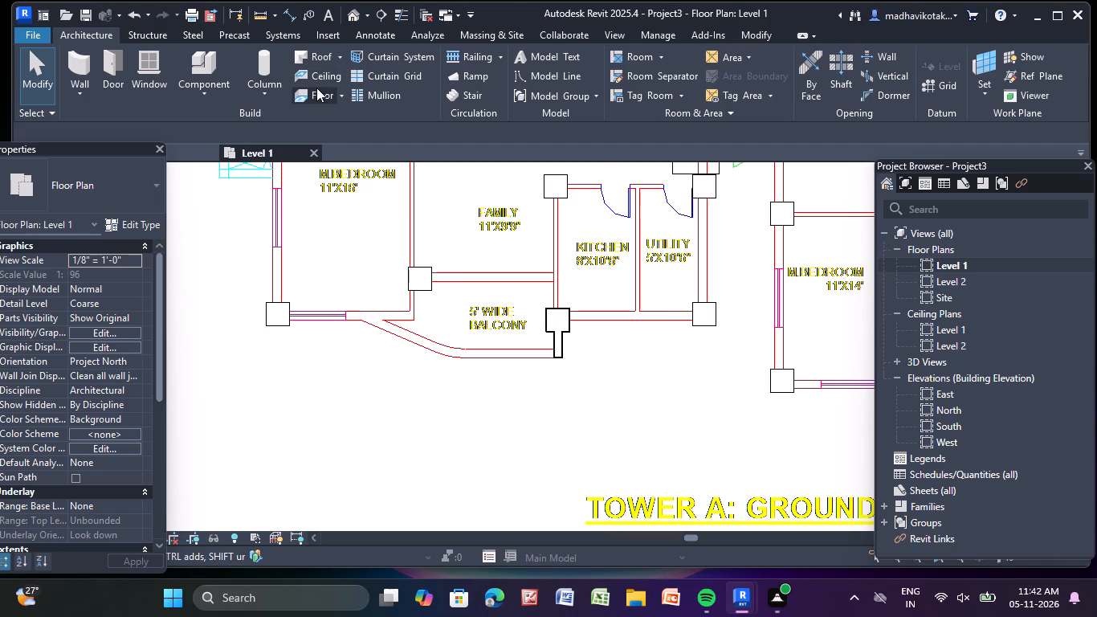
pyautogui.click(481, 52)
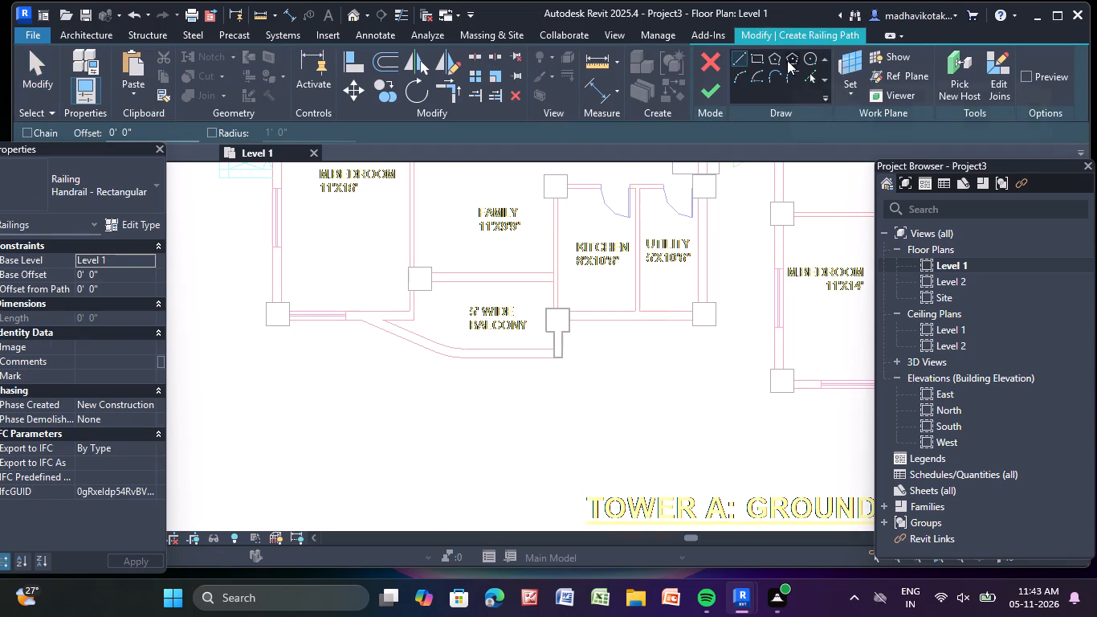
pyautogui.click(805, 76)
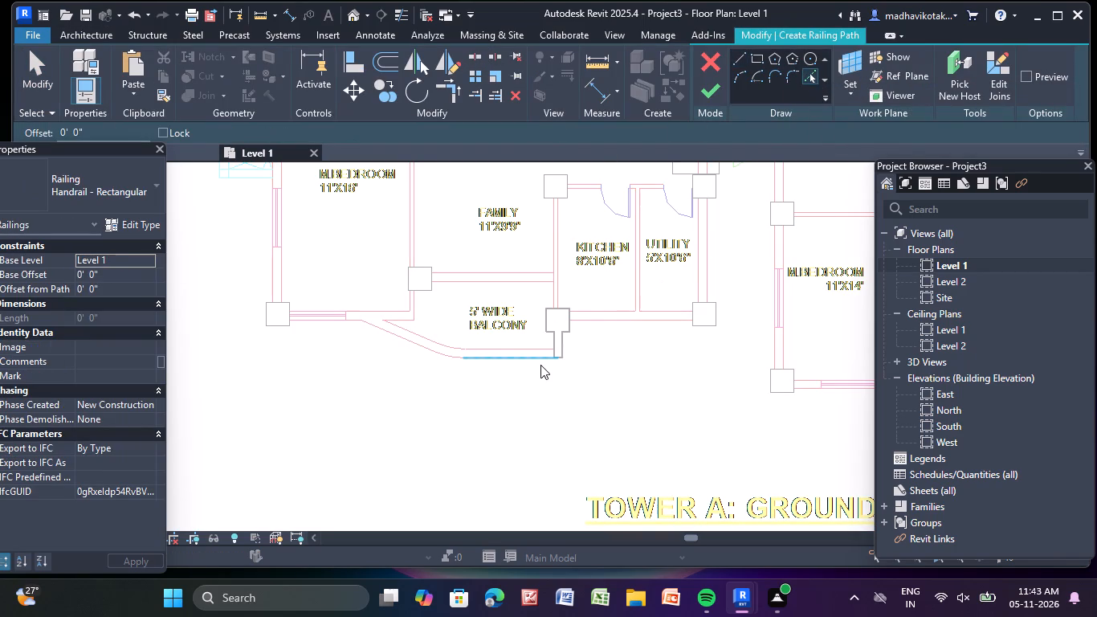
pyautogui.click(542, 360)
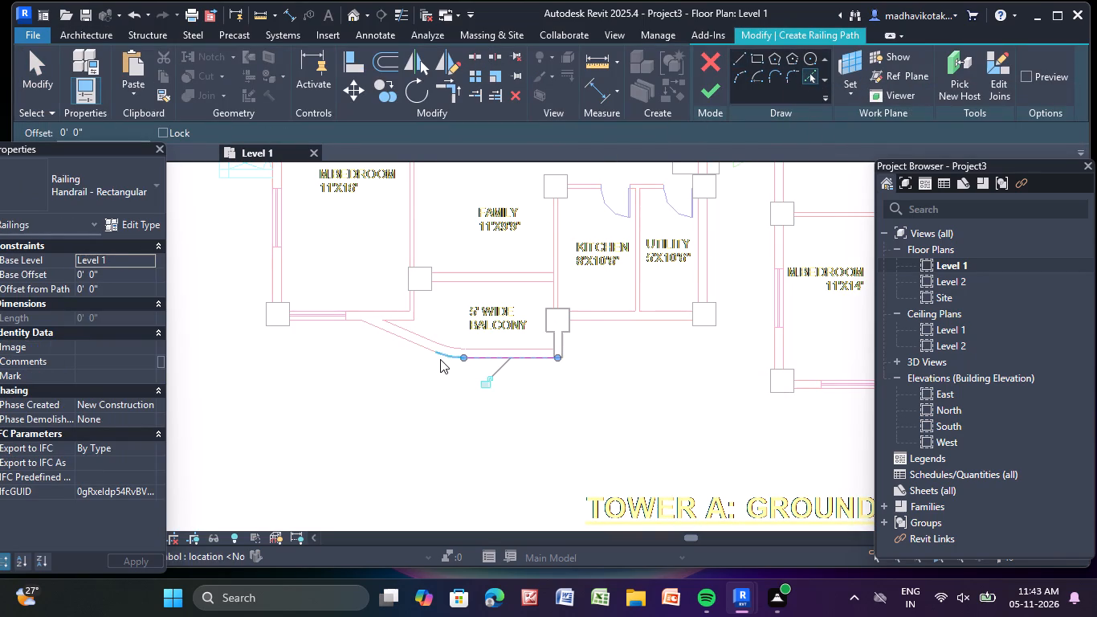
pyautogui.click(441, 359)
pyautogui.click(406, 345)
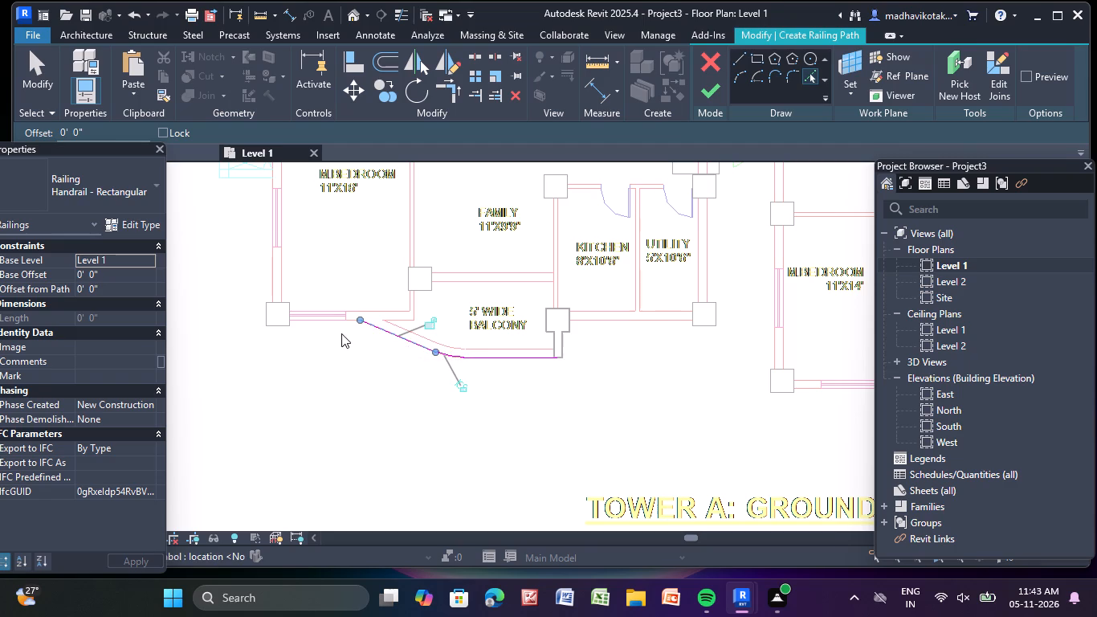
pyautogui.scroll(10, 332, 323)
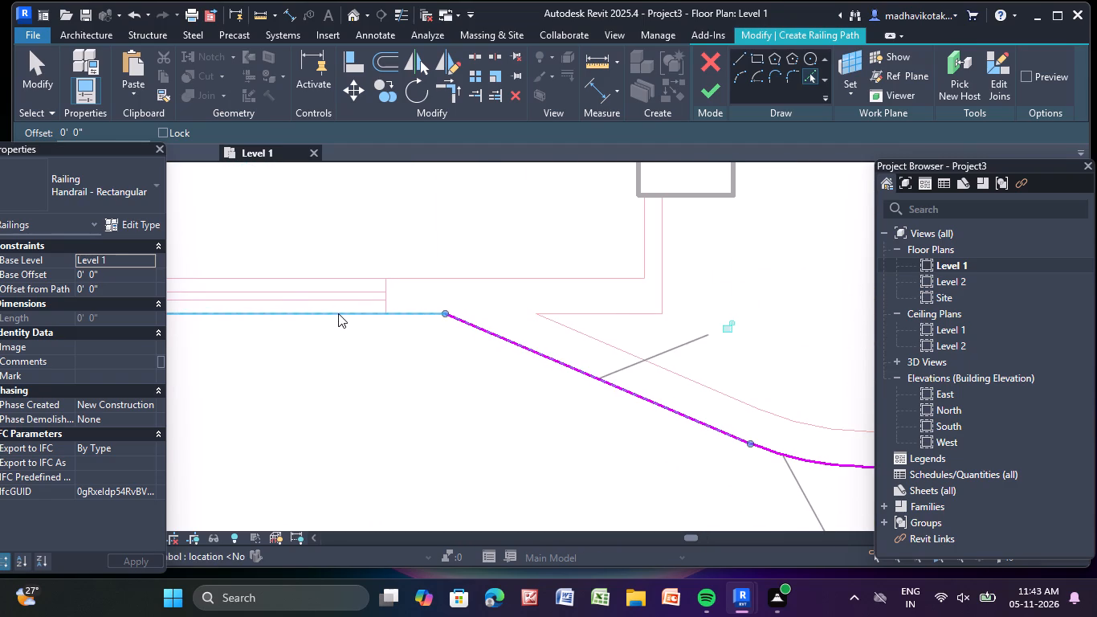
pyautogui.click(338, 313)
pyautogui.scroll(-6, 343, 314)
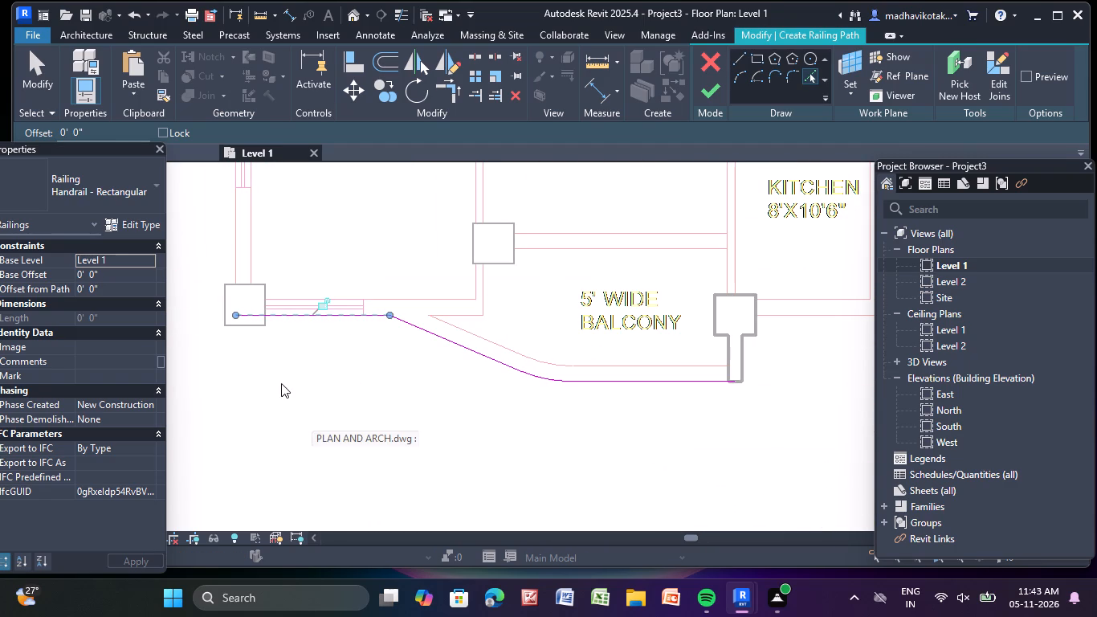
pyautogui.press('Escape')
pyautogui.press('Escape')
# Shorten the railing path's straight segment along the bedroom window to about 6' so it ends at the corner column's face.
pyautogui.scroll(2, 252, 335)
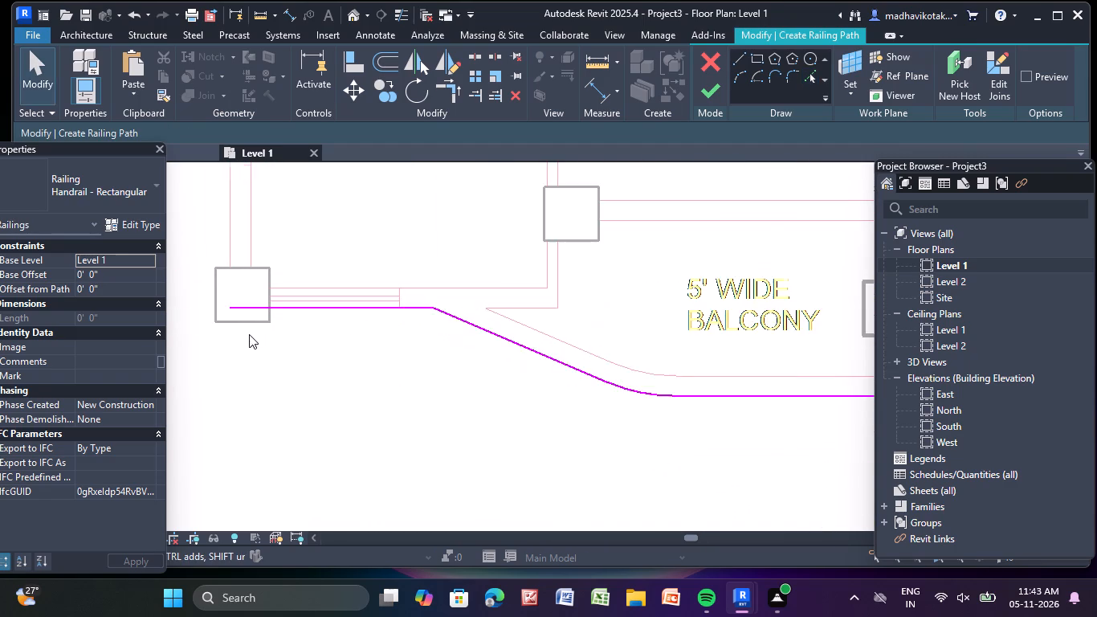
pyautogui.scroll(6, 249, 334)
pyautogui.click(262, 288)
pyautogui.scroll(3, 217, 282)
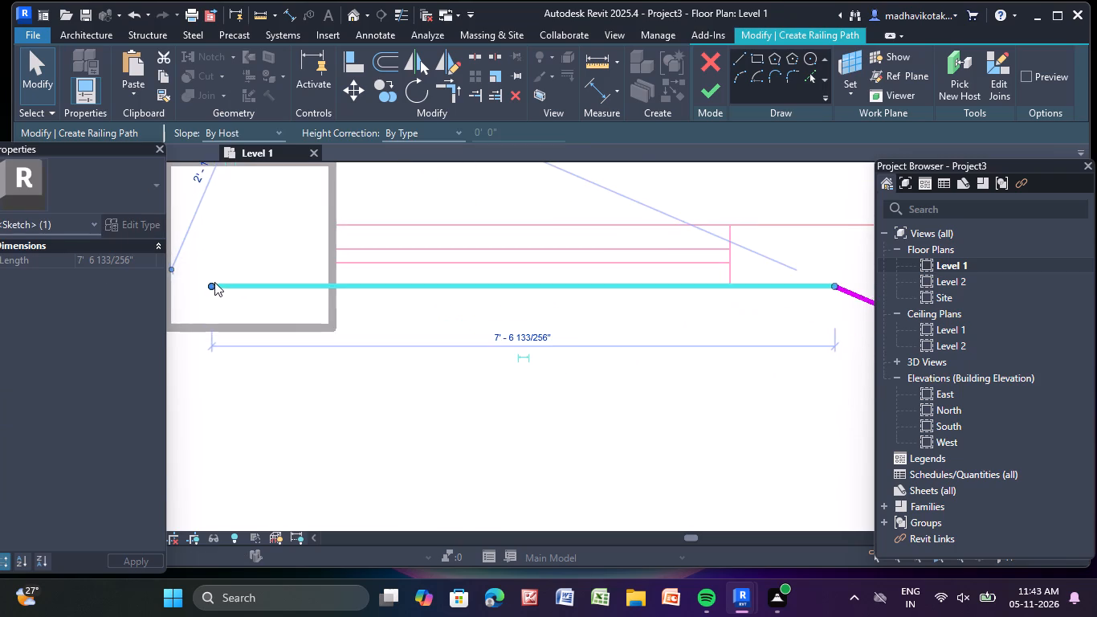
pyautogui.moveTo(210, 287); pyautogui.dragTo(357, 290)
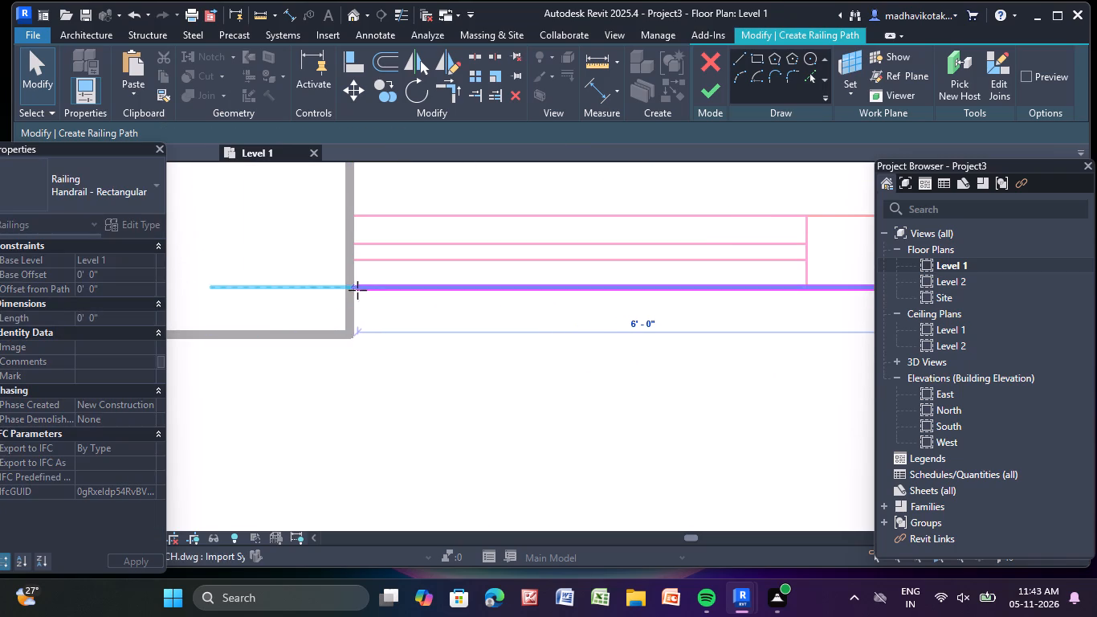
pyautogui.moveTo(357, 290); pyautogui.dragTo(353, 290)
pyautogui.press('Escape')
pyautogui.scroll(-6, 410, 337)
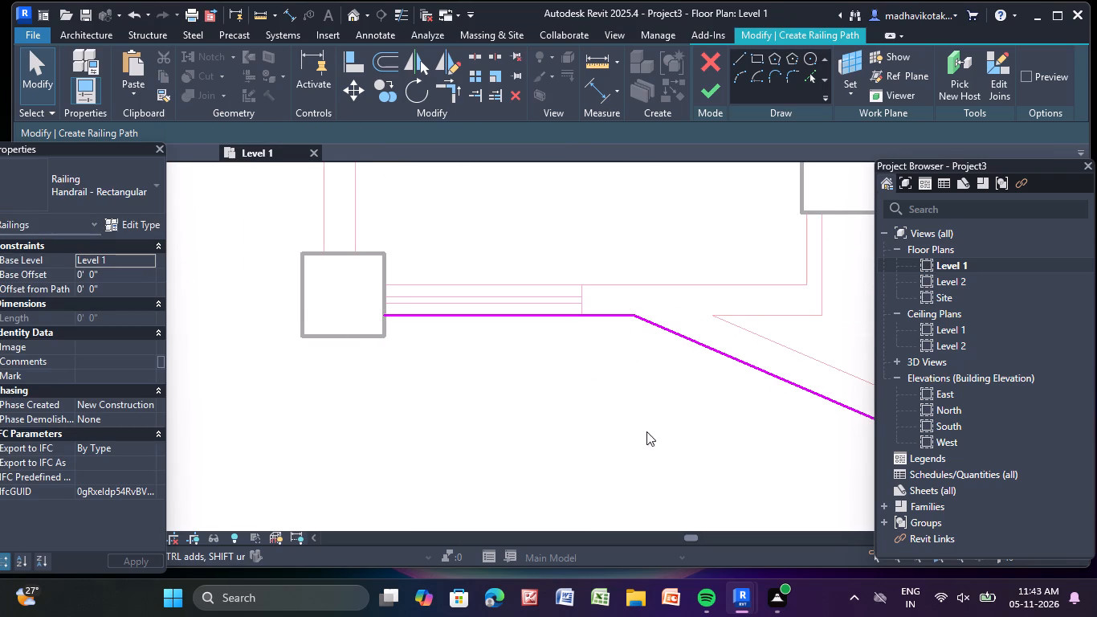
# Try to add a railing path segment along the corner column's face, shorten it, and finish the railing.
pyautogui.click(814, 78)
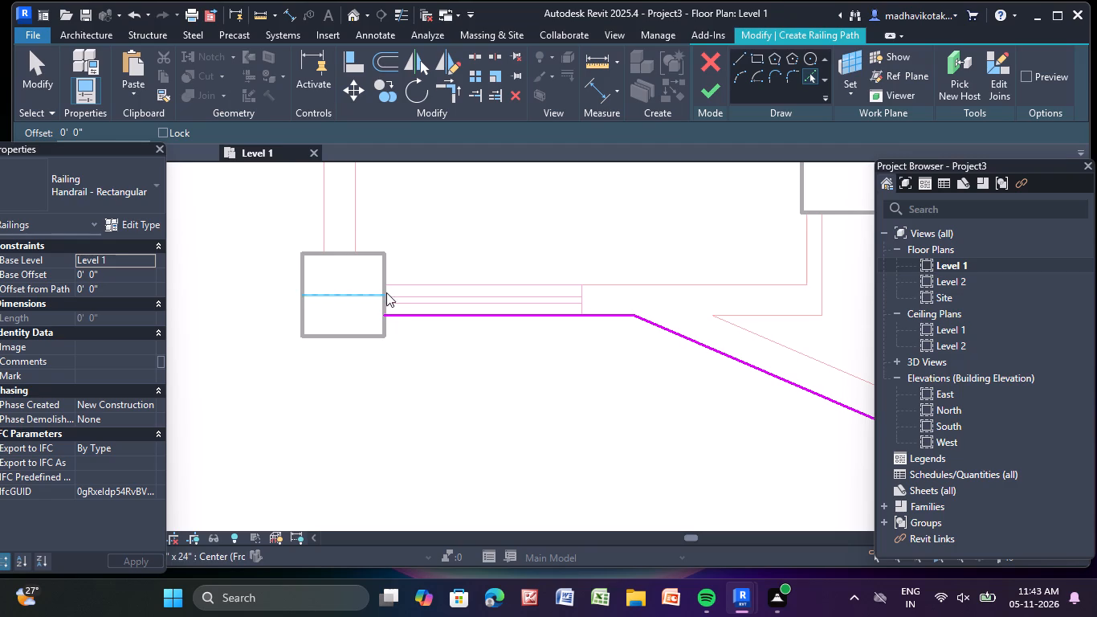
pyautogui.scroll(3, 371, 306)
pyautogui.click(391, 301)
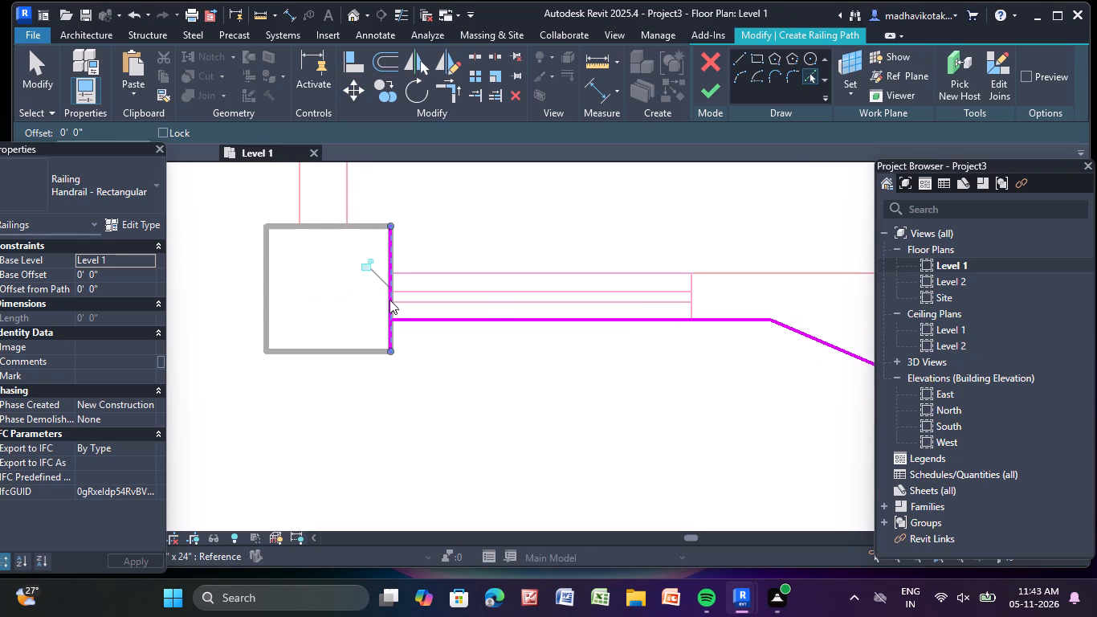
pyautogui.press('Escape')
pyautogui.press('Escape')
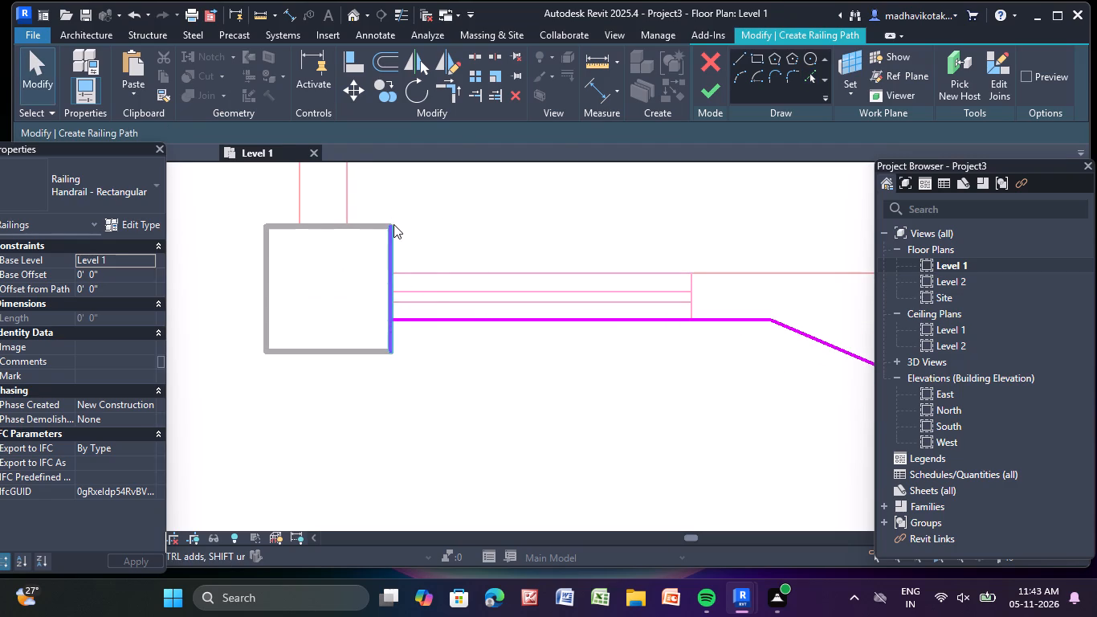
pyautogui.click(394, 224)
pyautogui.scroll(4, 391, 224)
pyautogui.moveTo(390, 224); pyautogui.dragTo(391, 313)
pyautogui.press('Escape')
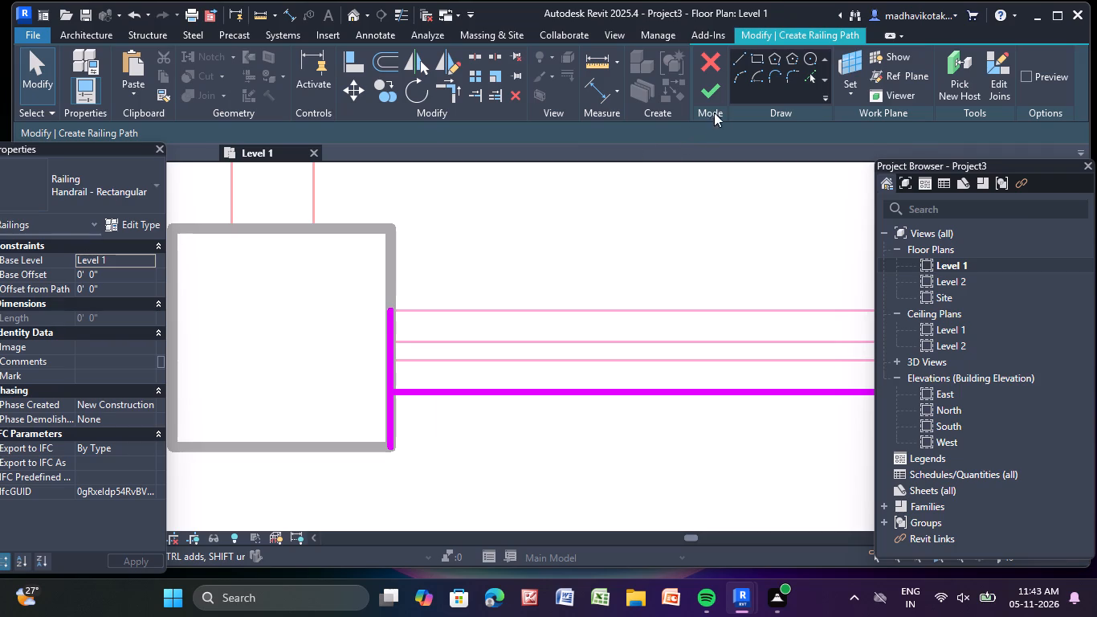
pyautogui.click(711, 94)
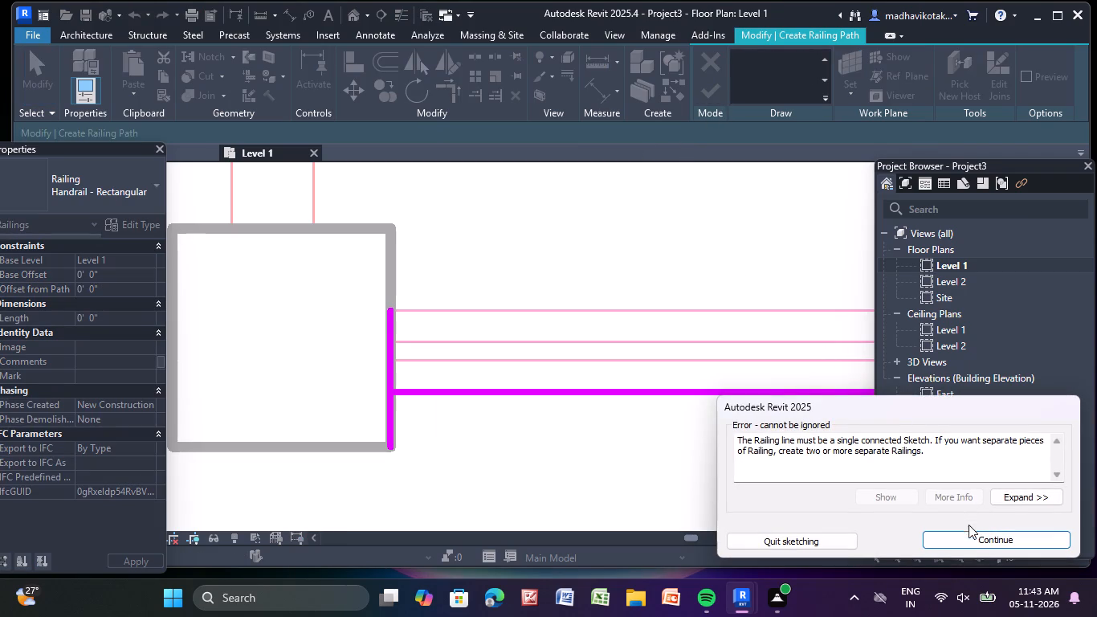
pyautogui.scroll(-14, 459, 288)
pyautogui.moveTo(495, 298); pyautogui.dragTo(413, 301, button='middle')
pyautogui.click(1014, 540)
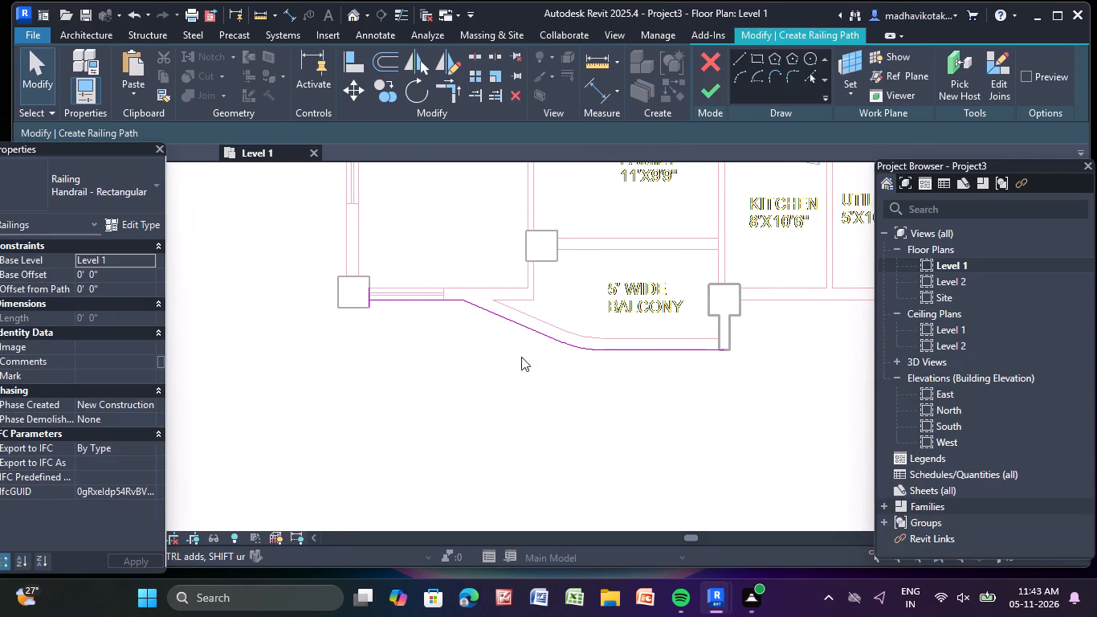
# Delete the extra path segment on the corner column's face and finish the Handrail - Rectangular balcony railing.
pyautogui.press('Escape')
pyautogui.middleClick(357, 294)
pyautogui.scroll(7, 358, 296)
pyautogui.middleClick(370, 304)
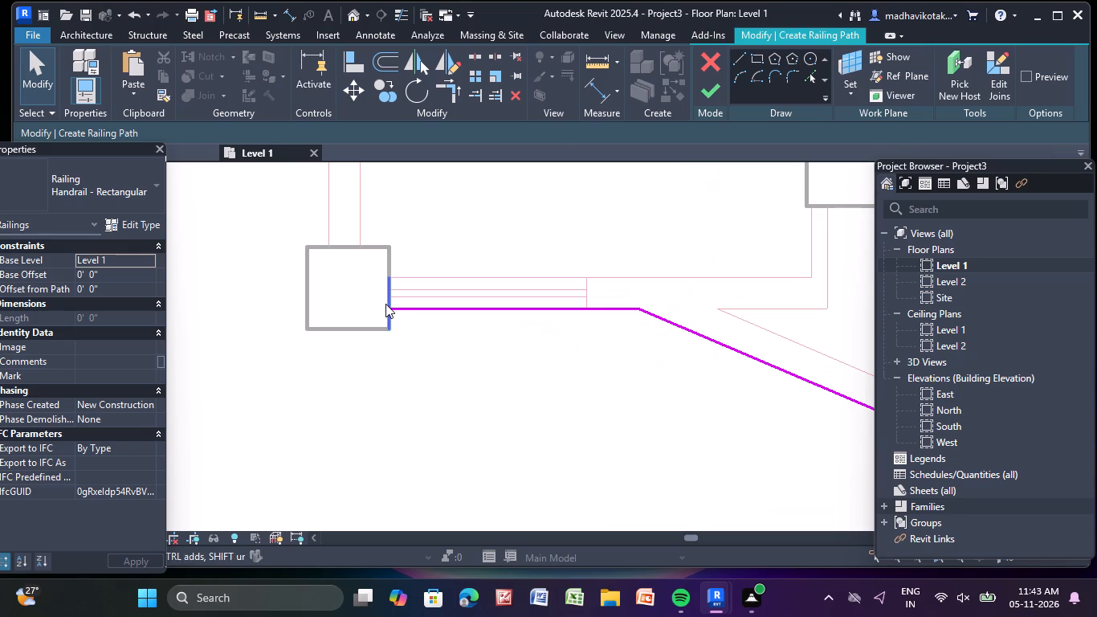
pyautogui.click(387, 304)
pyautogui.press('Delete')
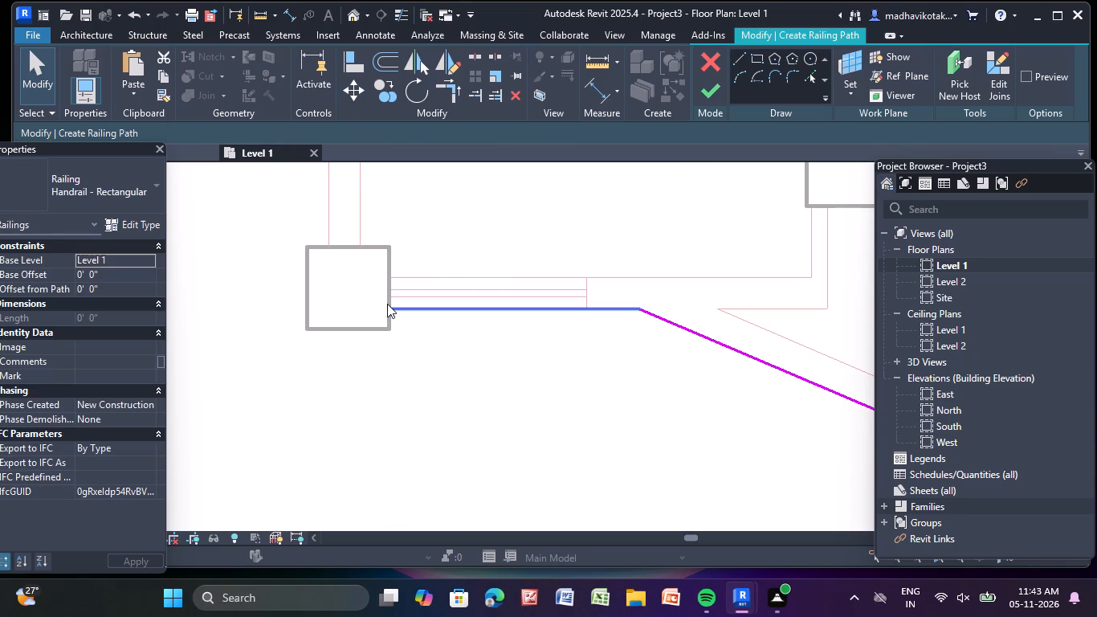
pyautogui.click(706, 92)
pyautogui.scroll(-4, 512, 364)
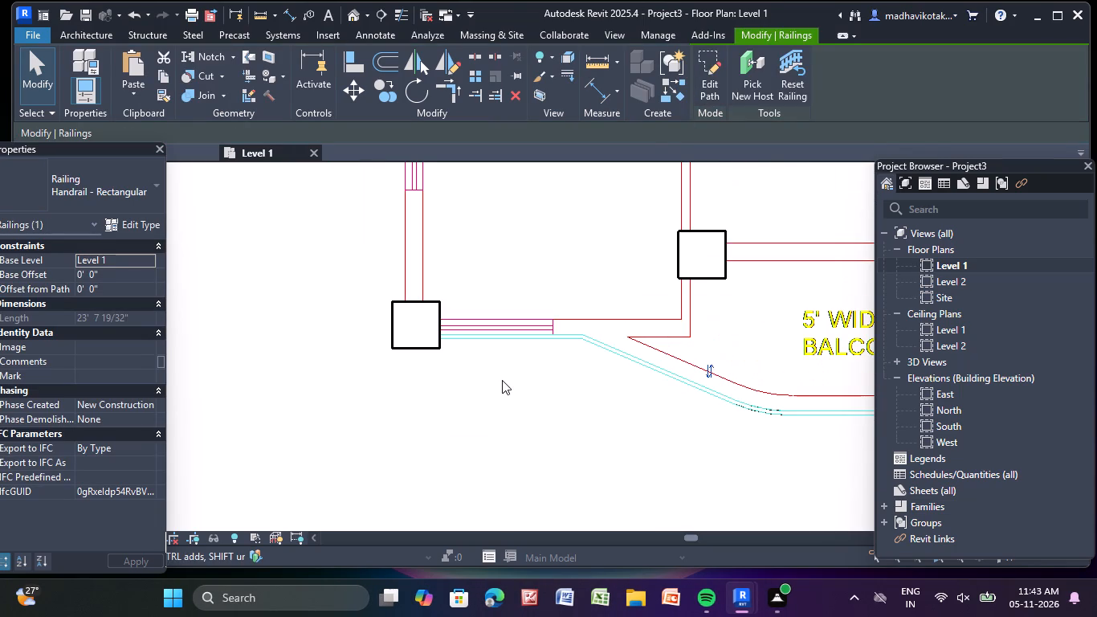
pyautogui.press('Escape')
# In the 3D view, examine the building's facades and lower storeys from all around.
pyautogui.click(356, 14)
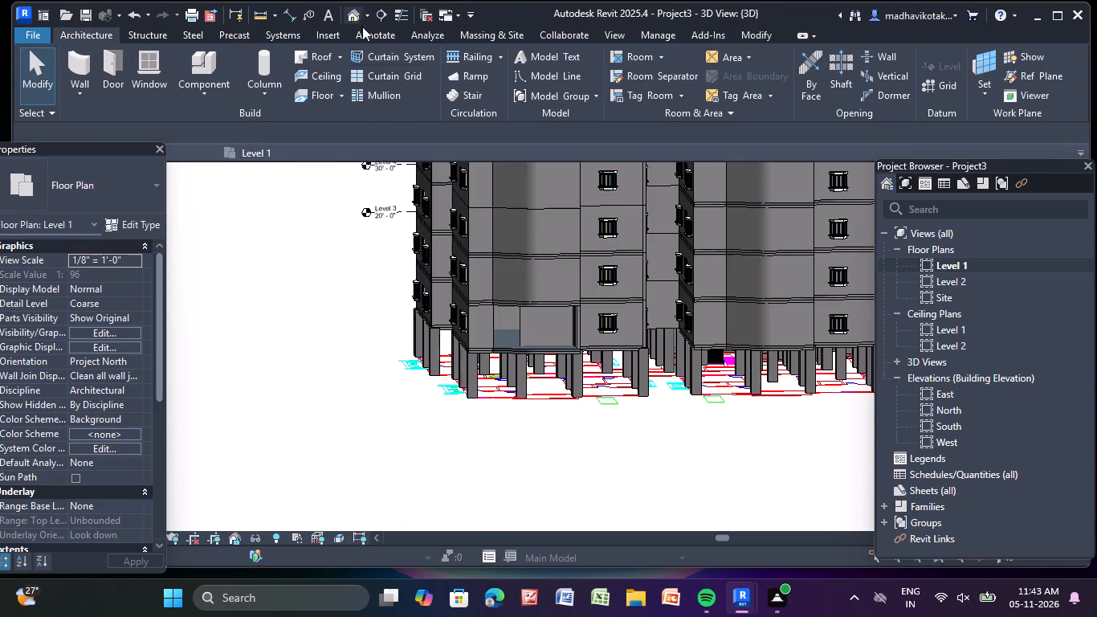
pyautogui.scroll(-2, 690, 446)
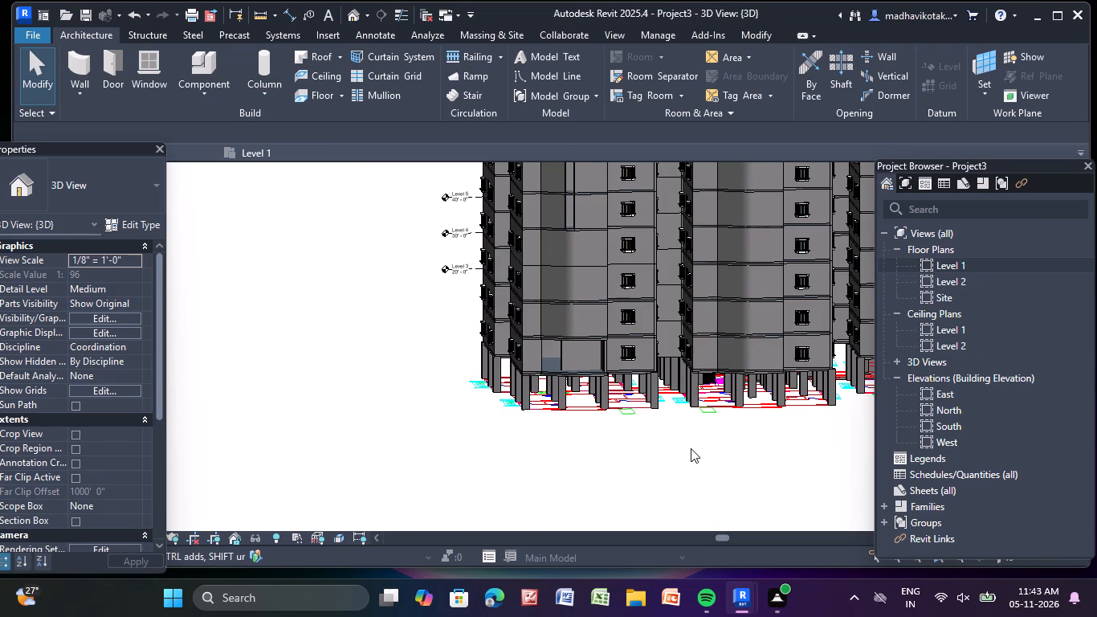
pyautogui.moveTo(685, 446); pyautogui.dragTo(516, 402, button='middle')
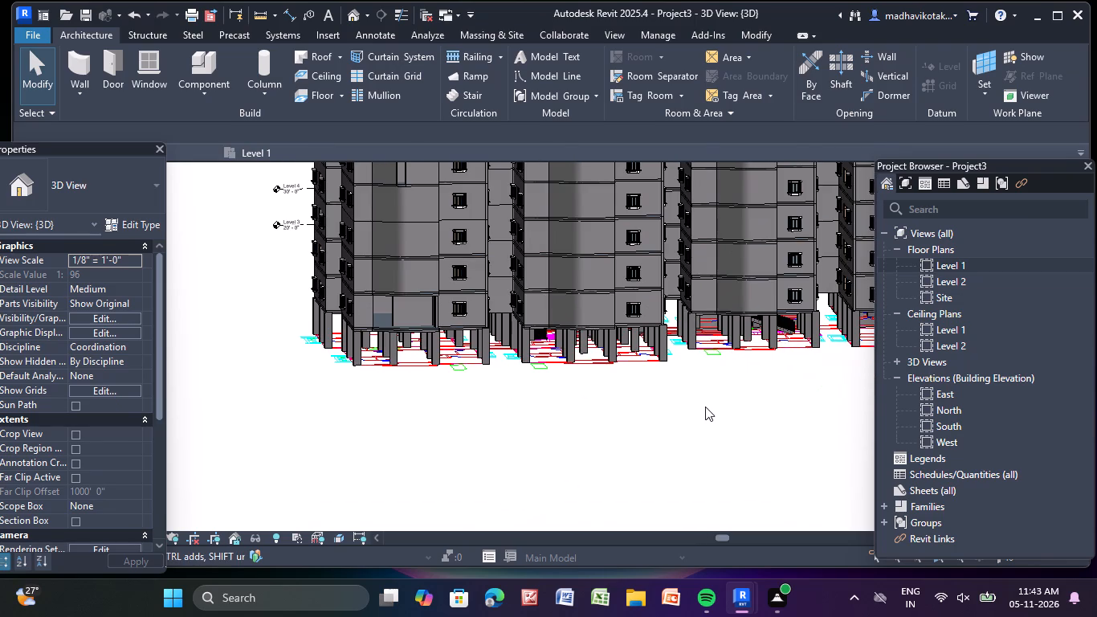
pyautogui.moveTo(702, 406); pyautogui.dragTo(537, 404, button='middle')
pyautogui.keyDown('shift'); pyautogui.moveTo(690, 444); pyautogui.dragTo(679, 444, button='middle'); pyautogui.keyUp('shift')
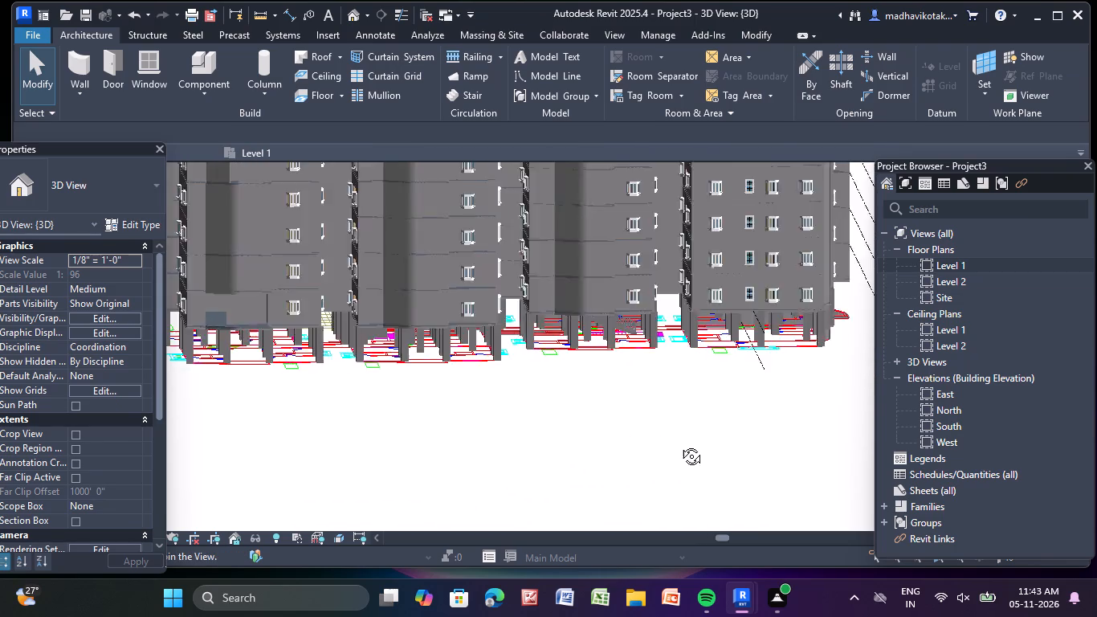
pyautogui.keyDown('shift'); pyautogui.moveTo(679, 444); pyautogui.dragTo(496, 431, button='middle'); pyautogui.keyUp('shift')
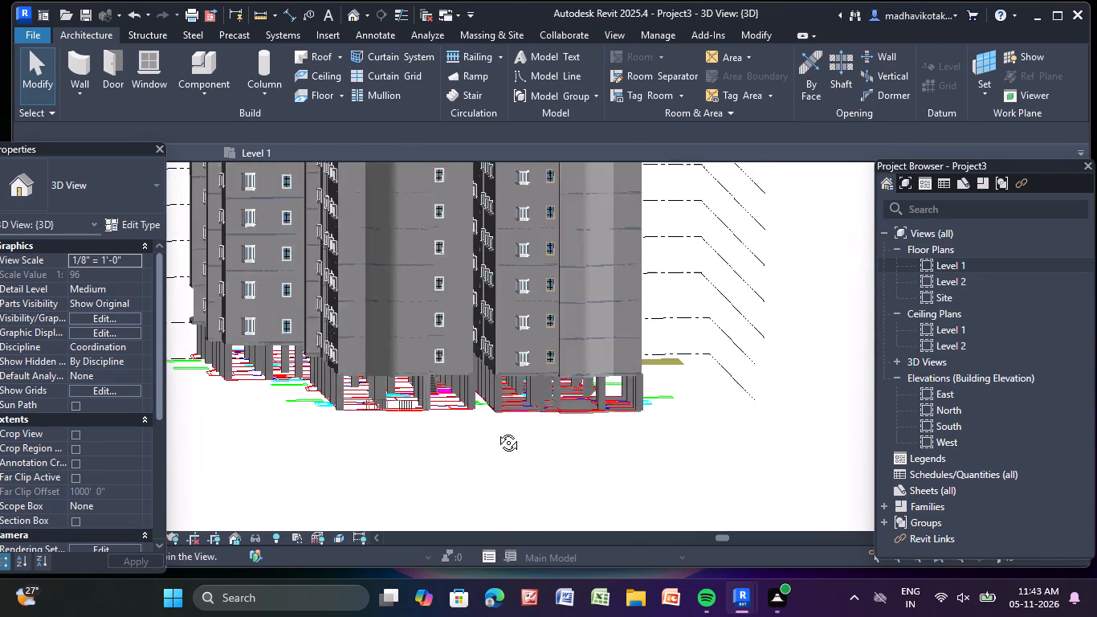
pyautogui.keyDown('shift'); pyautogui.moveTo(496, 431); pyautogui.dragTo(455, 443, button='middle'); pyautogui.keyUp('shift')
pyautogui.scroll(-2, 454, 444)
pyautogui.moveTo(454, 444); pyautogui.dragTo(614, 392, button='middle')
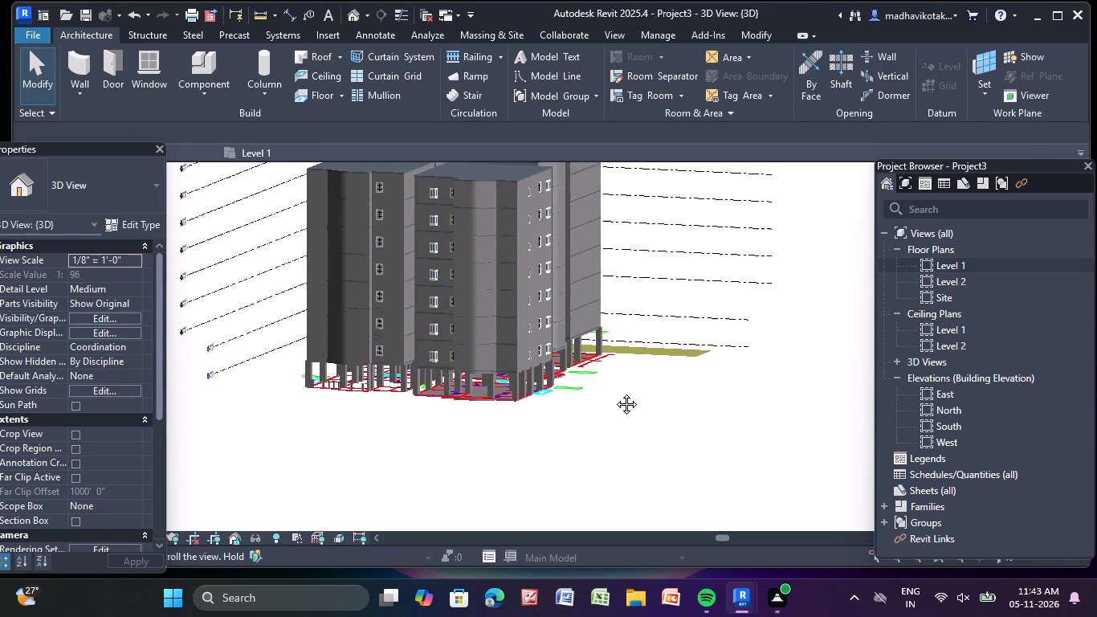
pyautogui.moveTo(614, 392); pyautogui.dragTo(676, 386, button='middle')
pyautogui.moveTo(688, 382); pyautogui.dragTo(557, 382, button='middle')
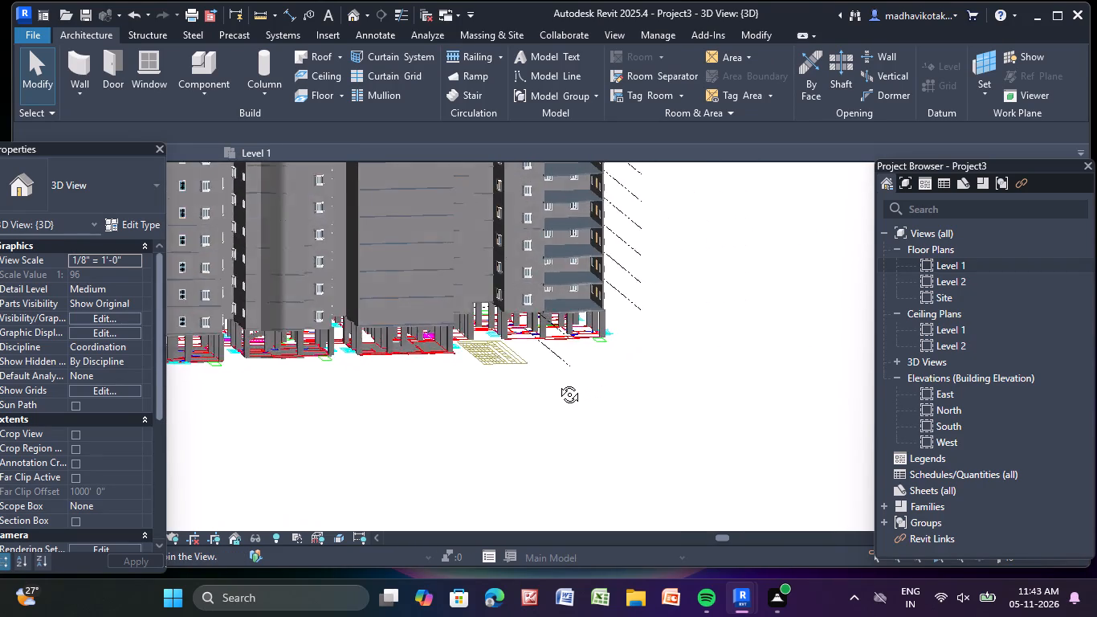
pyautogui.moveTo(557, 382); pyautogui.dragTo(386, 399, button='middle')
# Copy the 9" side wall in the gap between the two windowed blocks from Level 3 and paste it aligned to Level 4.
pyautogui.scroll(10, 451, 235)
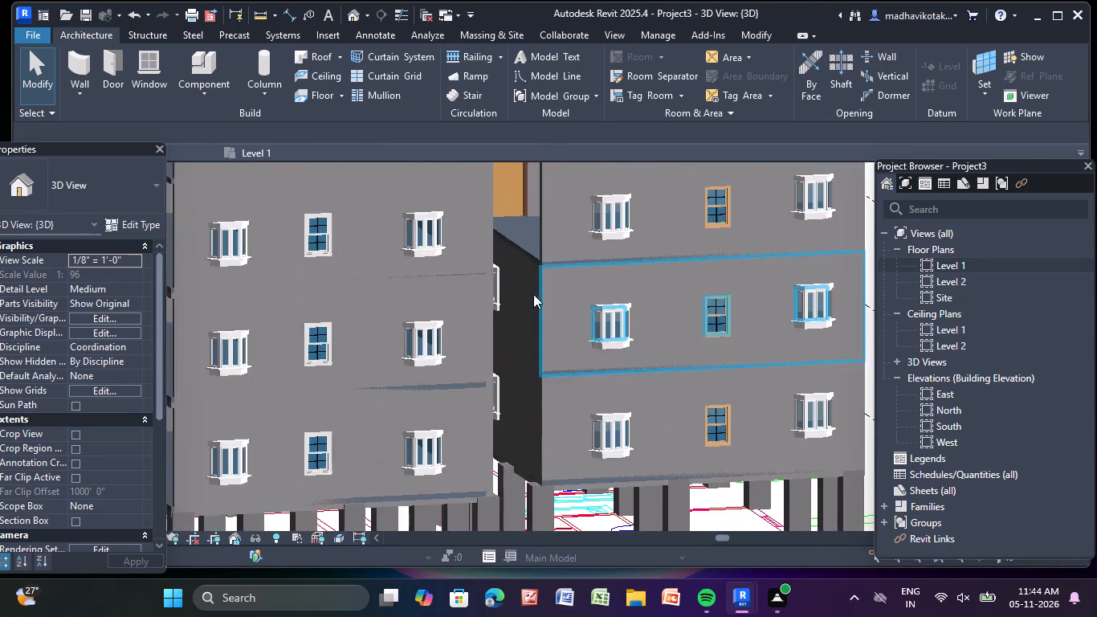
pyautogui.moveTo(533, 294); pyautogui.dragTo(691, 415, button='middle')
pyautogui.scroll(-8, 698, 409)
pyautogui.scroll(10, 705, 415)
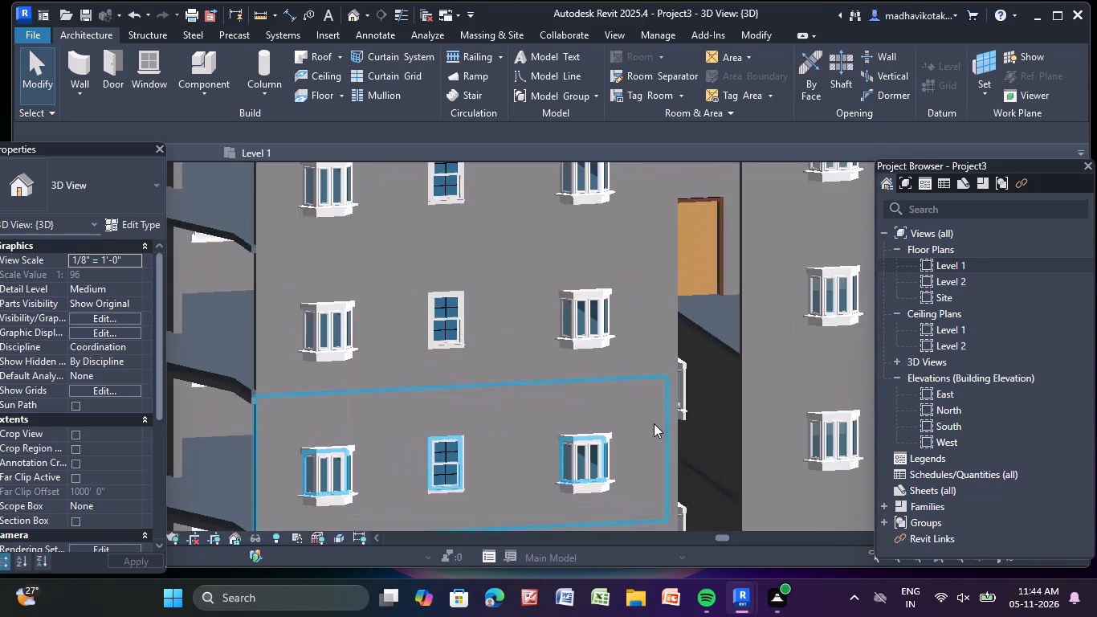
pyautogui.click(721, 428)
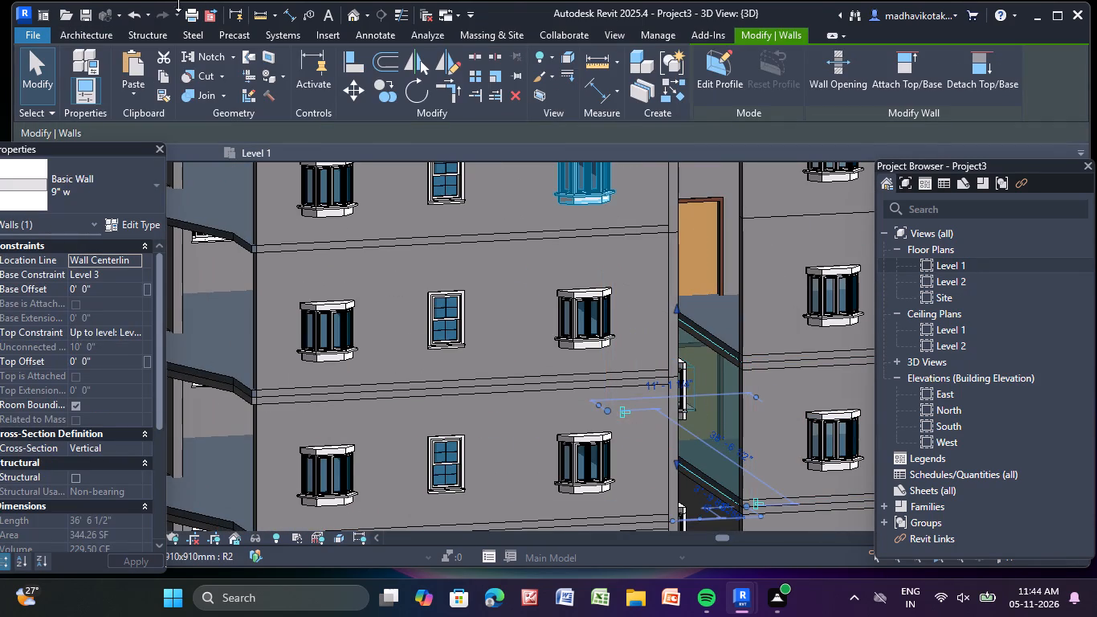
pyautogui.click(166, 77)
pyautogui.click(164, 76)
pyautogui.click(135, 92)
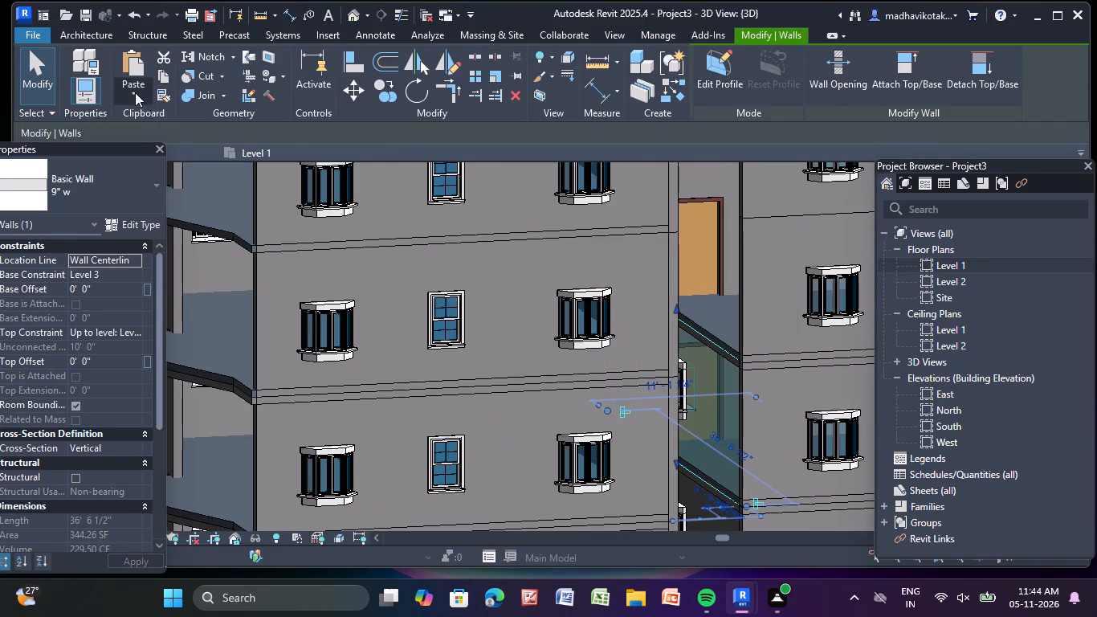
pyautogui.click(195, 149)
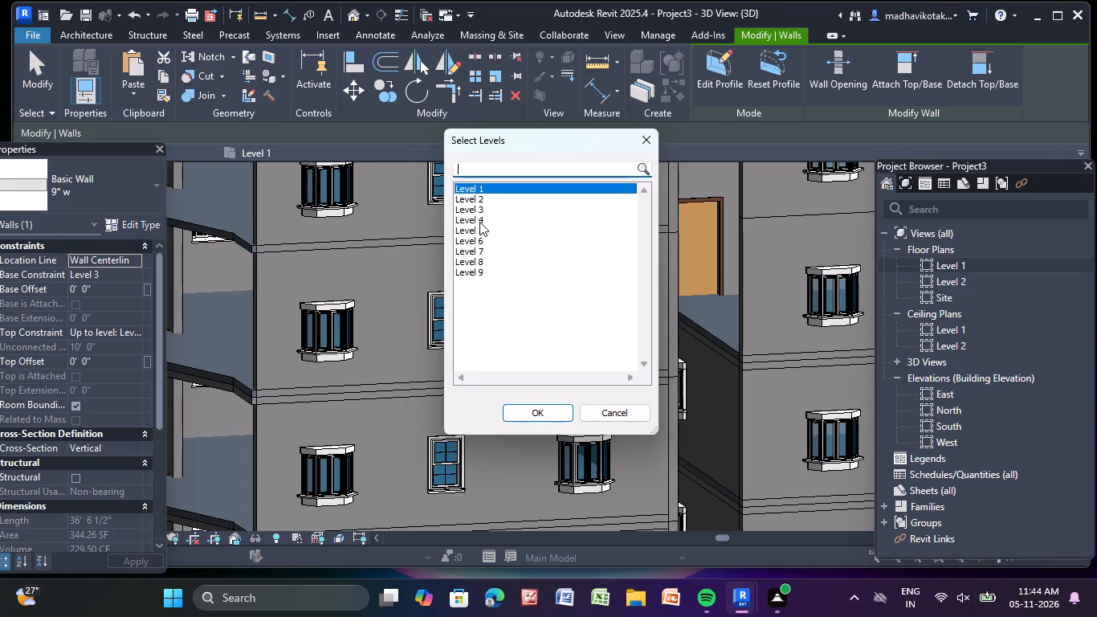
pyautogui.click(479, 222)
pyautogui.click(529, 411)
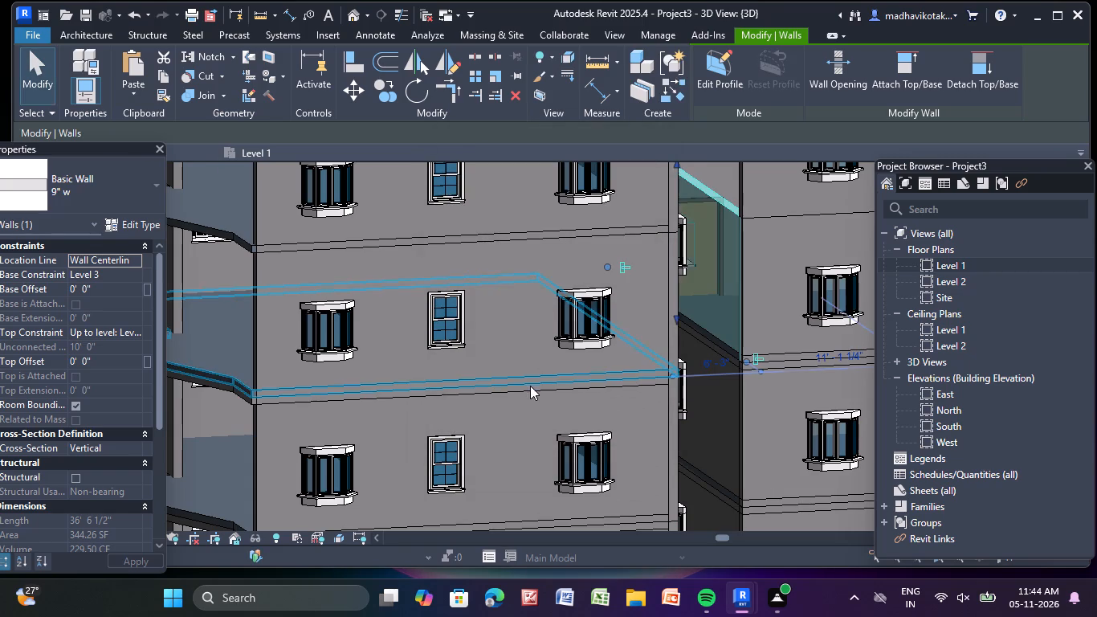
pyautogui.press('Escape')
# Copy that 9" side wall with its windows from Level 4 and paste it aligned to Level 5.
pyautogui.scroll(-5, 536, 344)
pyautogui.scroll(4, 597, 325)
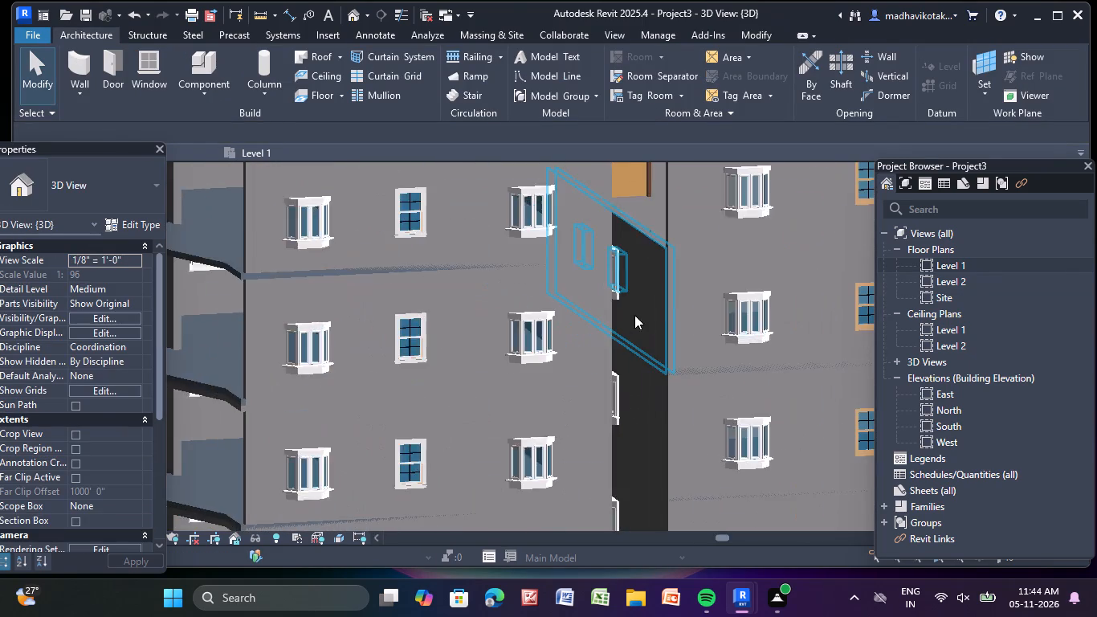
pyautogui.click(650, 301)
pyautogui.click(162, 72)
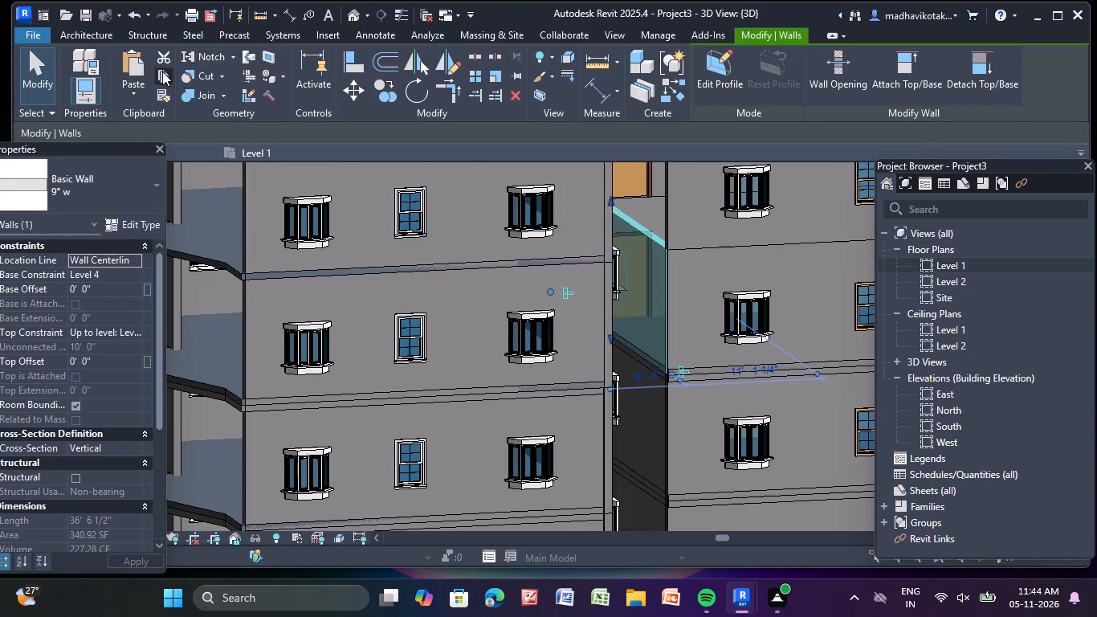
pyautogui.click(137, 90)
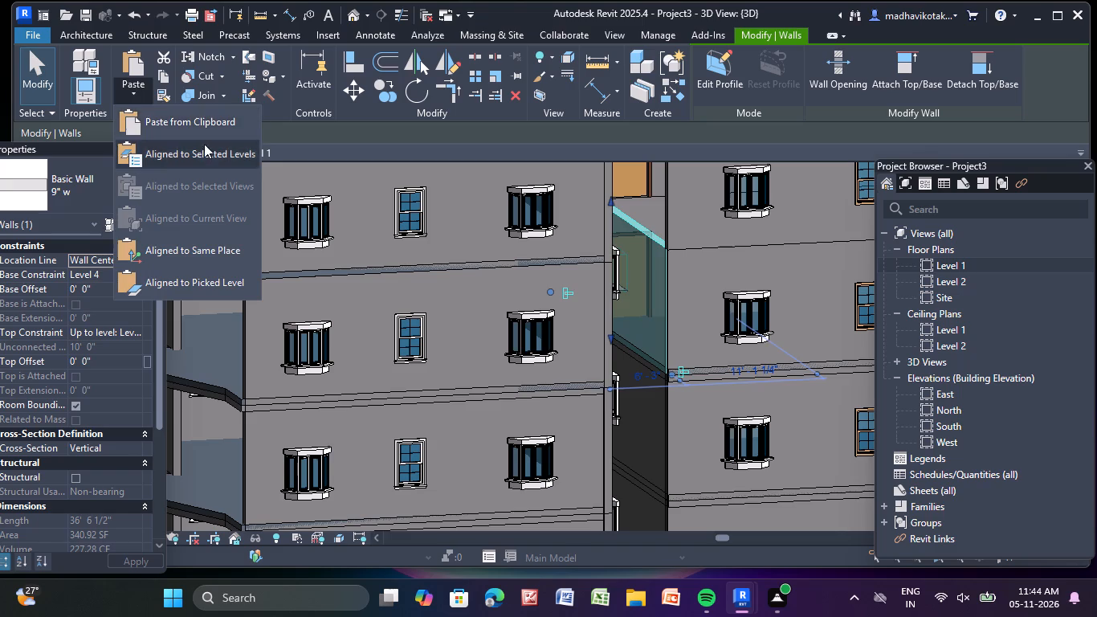
pyautogui.click(204, 147)
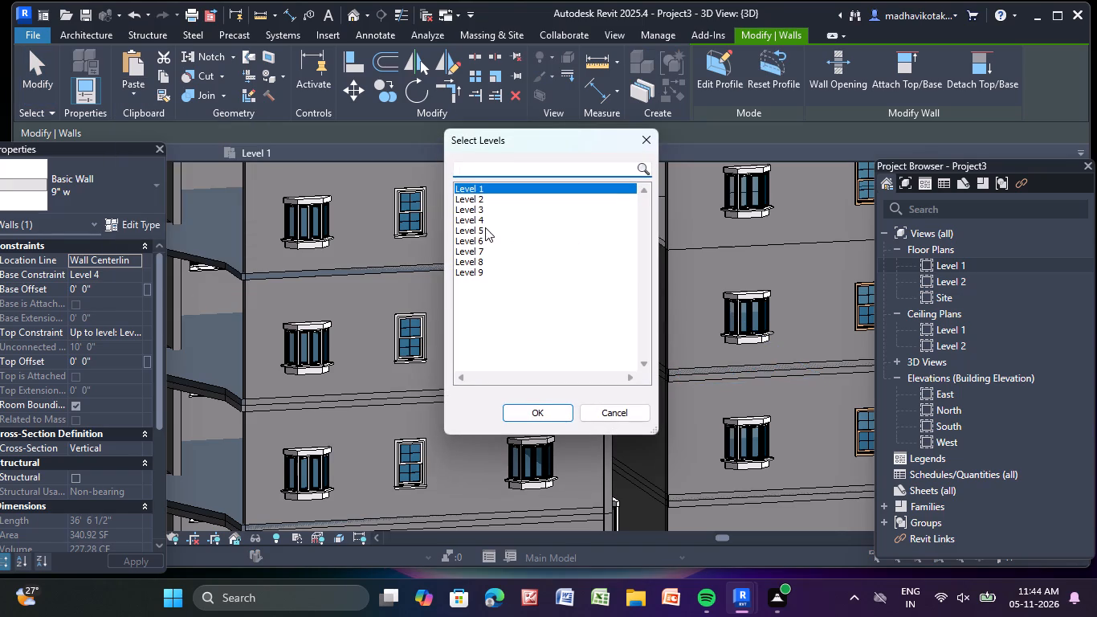
pyautogui.click(481, 231)
pyautogui.click(550, 413)
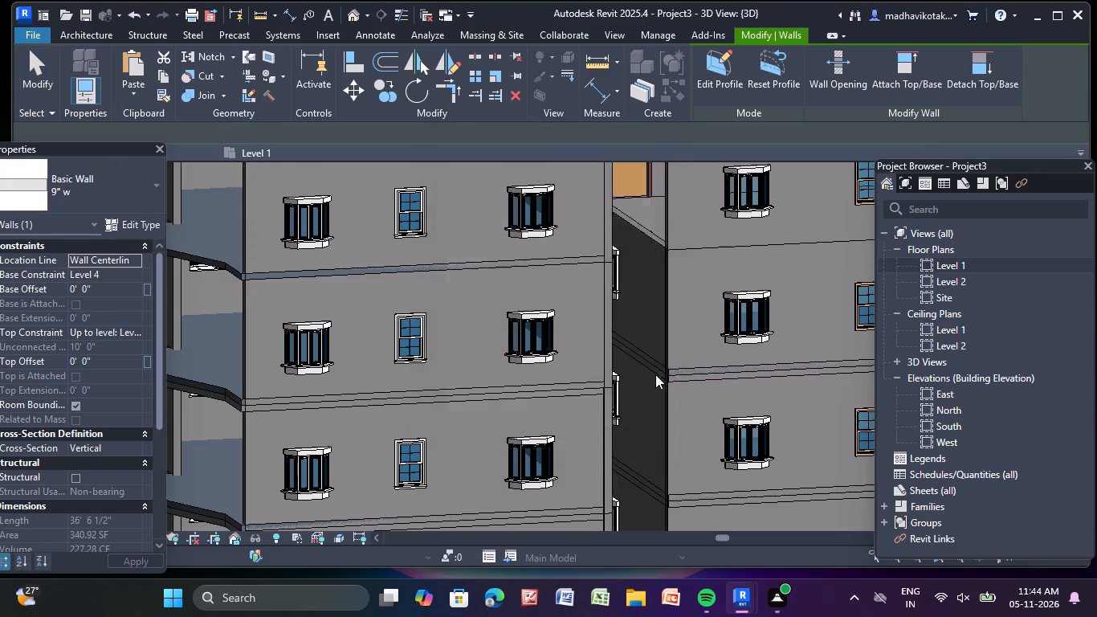
pyautogui.scroll(-4, 679, 308)
pyautogui.moveTo(662, 333); pyautogui.dragTo(594, 472, button='middle')
pyautogui.press('Escape')
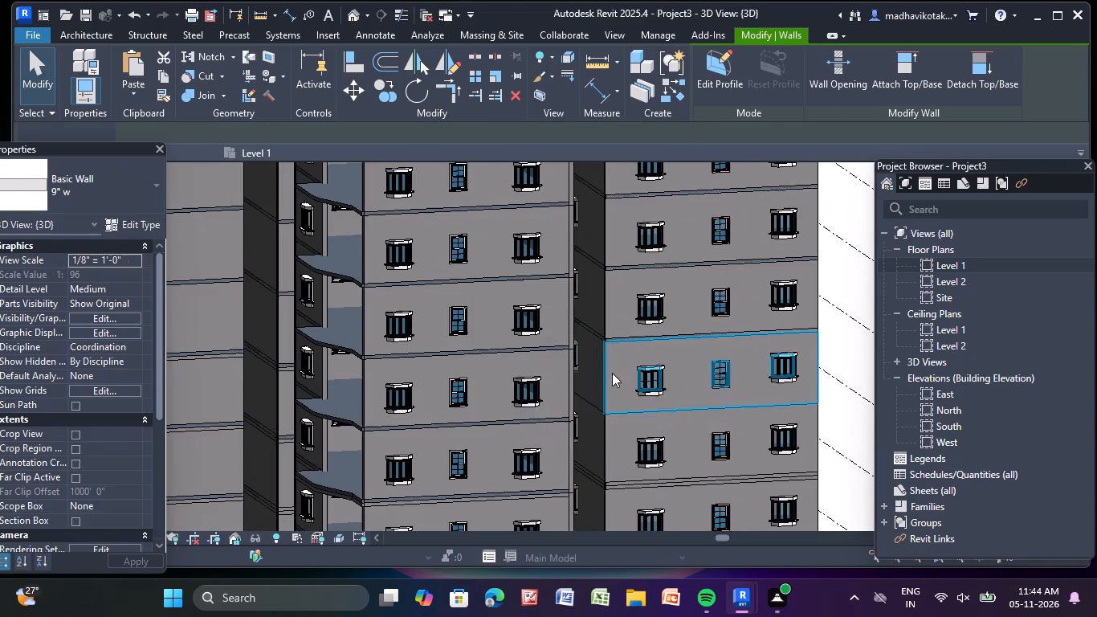
# Create floor plan views for Levels 3 through 9, without duplicating existing views.
pyautogui.scroll(-3, 599, 398)
pyautogui.moveTo(606, 399); pyautogui.dragTo(518, 100, button='middle')
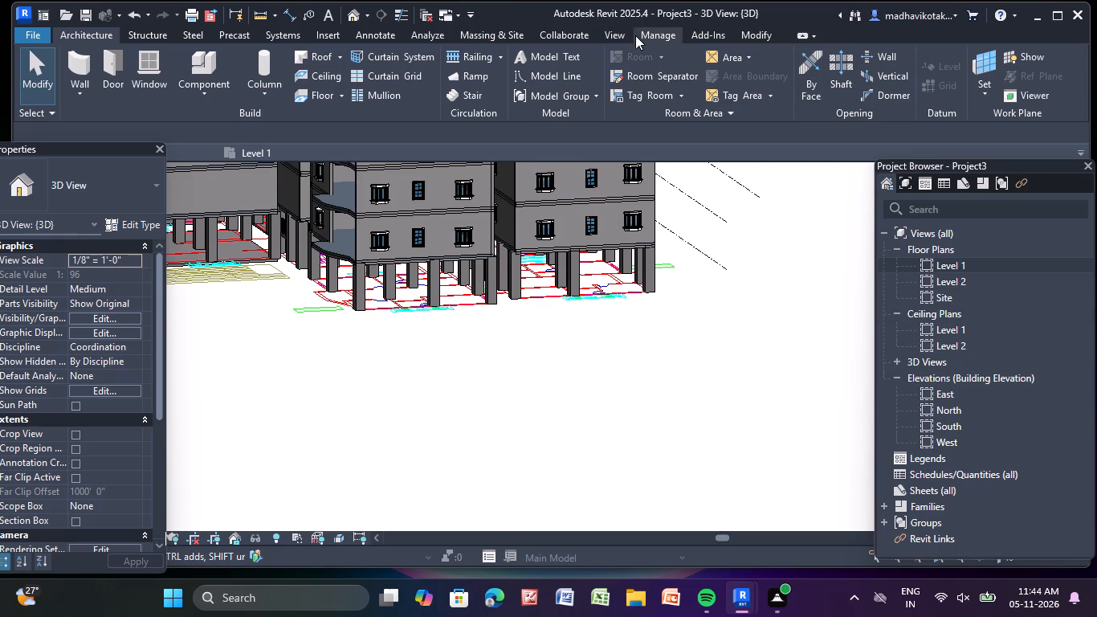
pyautogui.click(609, 33)
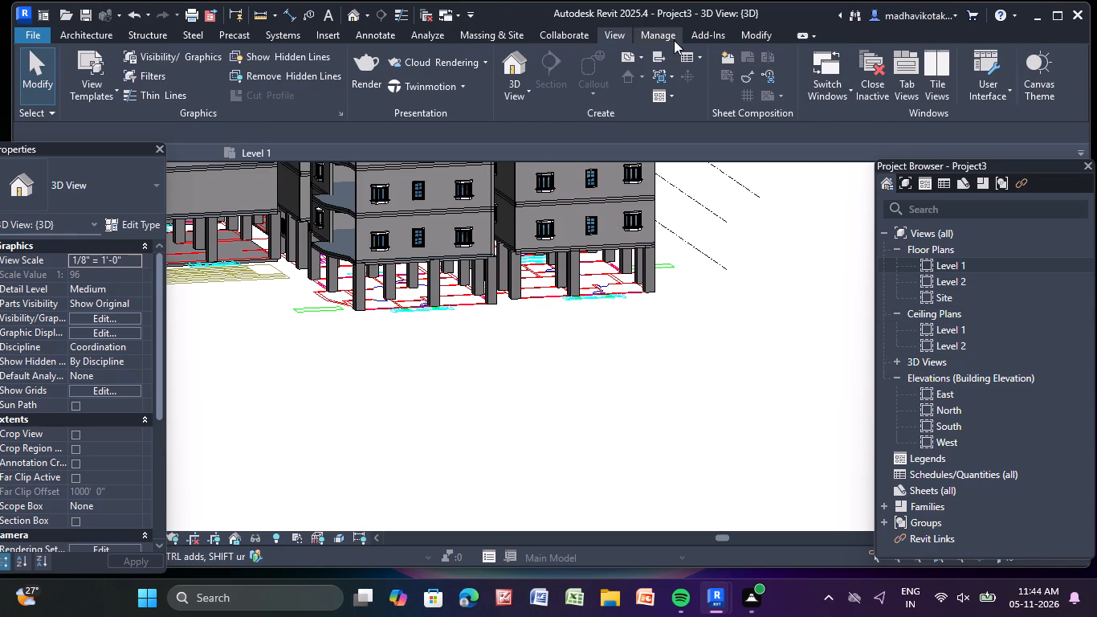
pyautogui.click(646, 52)
pyautogui.click(650, 81)
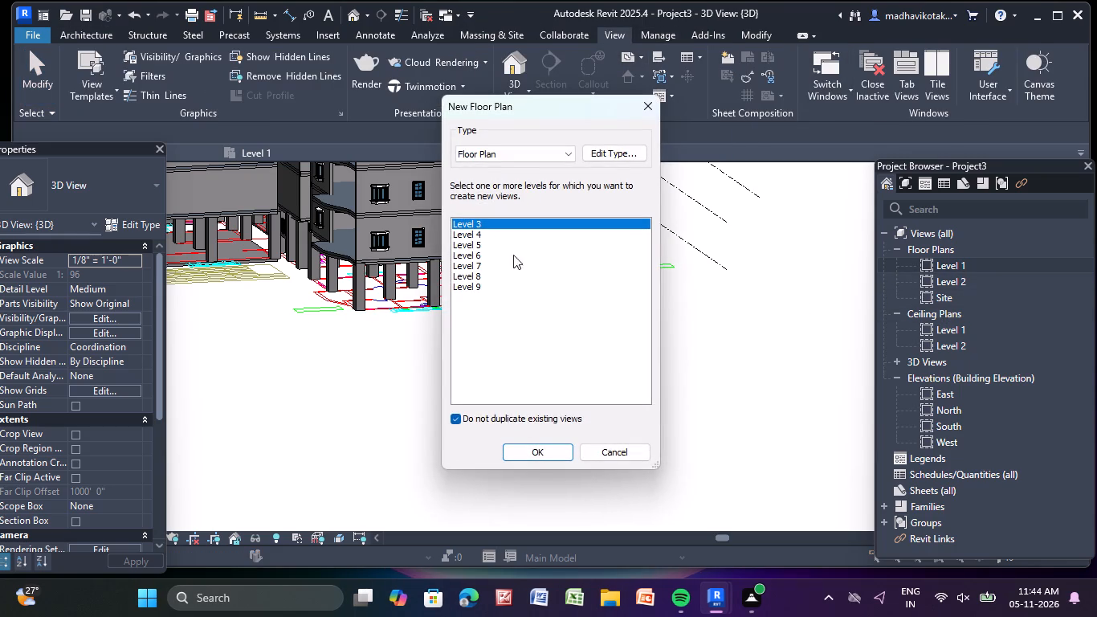
pyautogui.moveTo(504, 225); pyautogui.dragTo(487, 308)
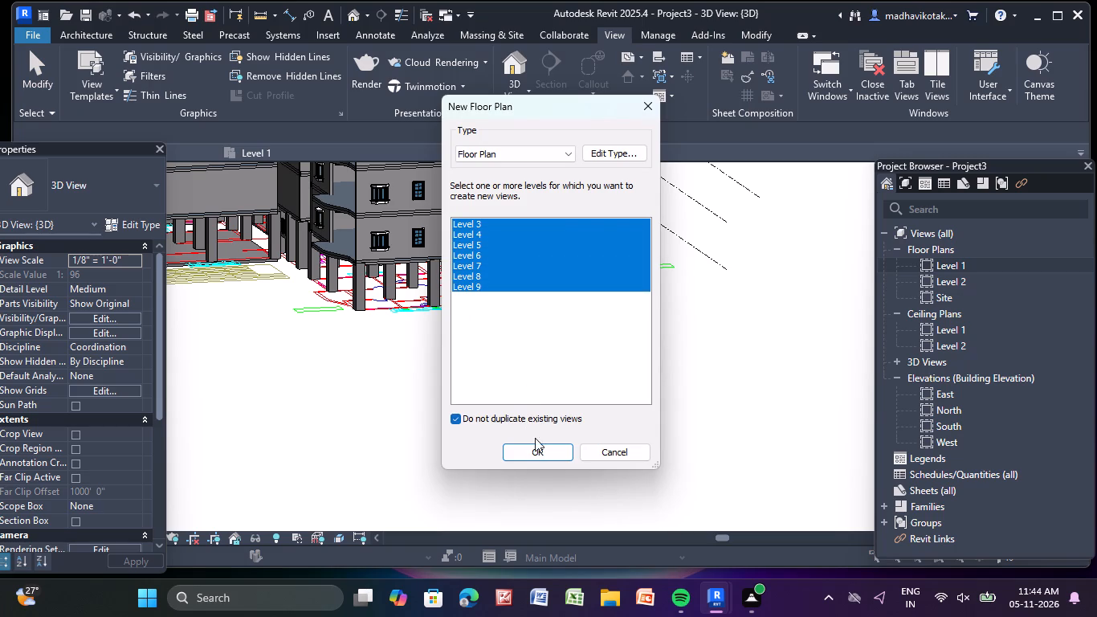
pyautogui.click(534, 446)
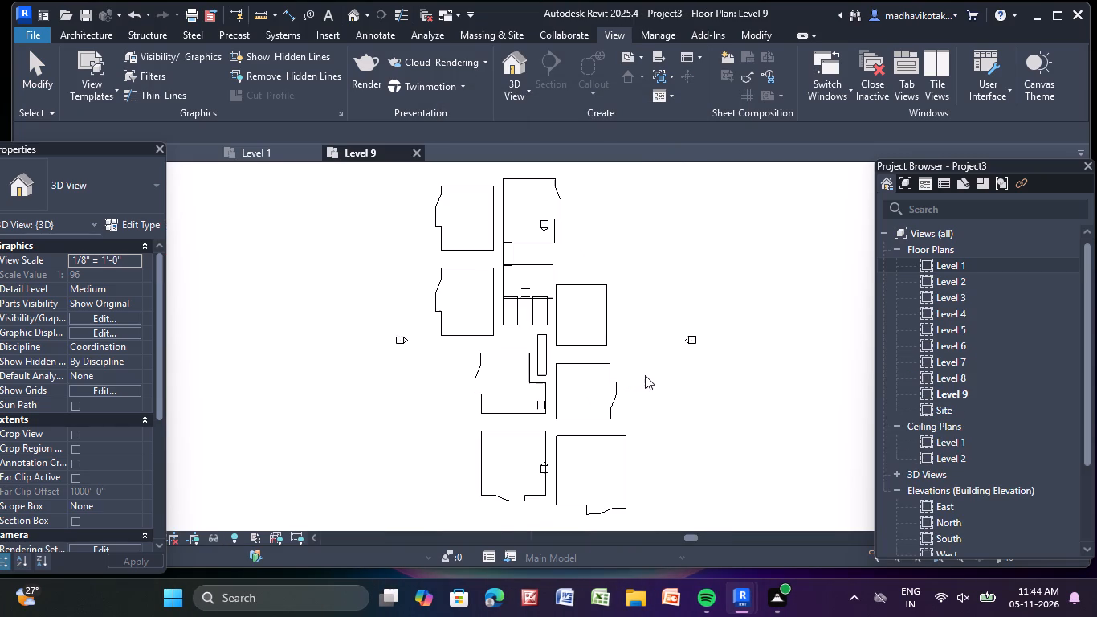
pyautogui.click(642, 374)
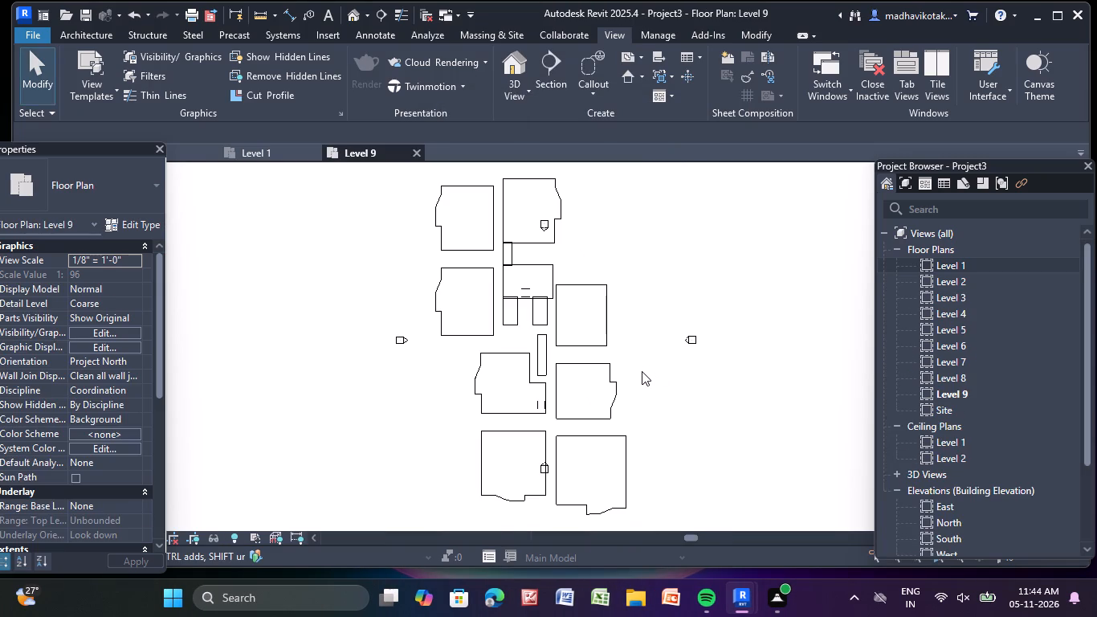
pyautogui.press('Escape')
pyautogui.press('Escape')
pyautogui.press('Escape')
pyautogui.press('Escape')
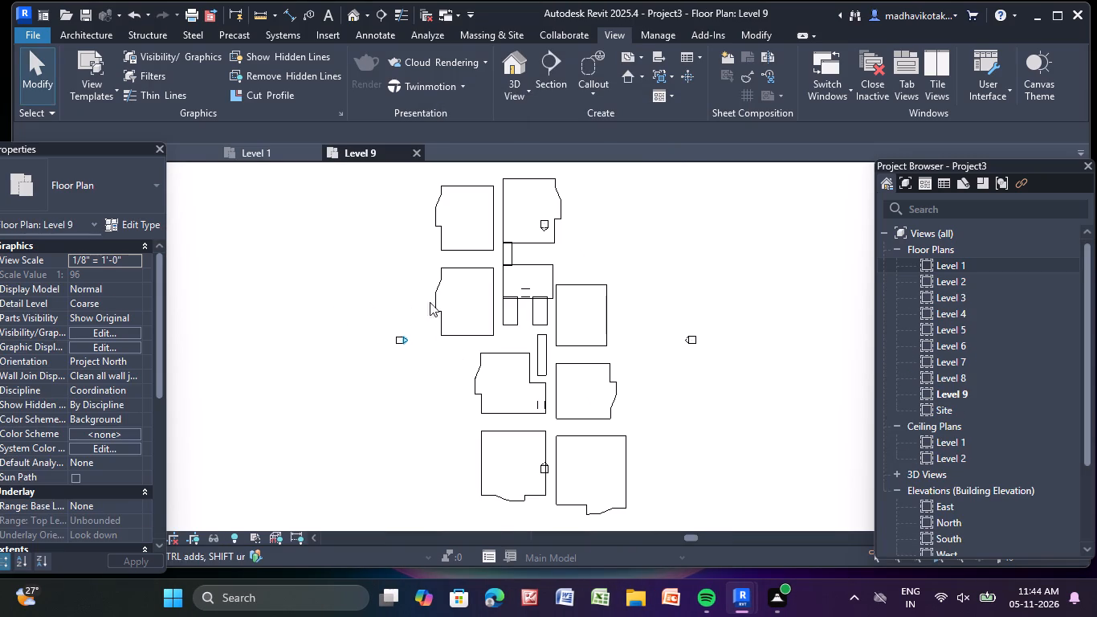
# Open the Level 2 floor plan and examine the balcony outer walls of the lower apartment blocks.
pyautogui.tripleClick(952, 284)
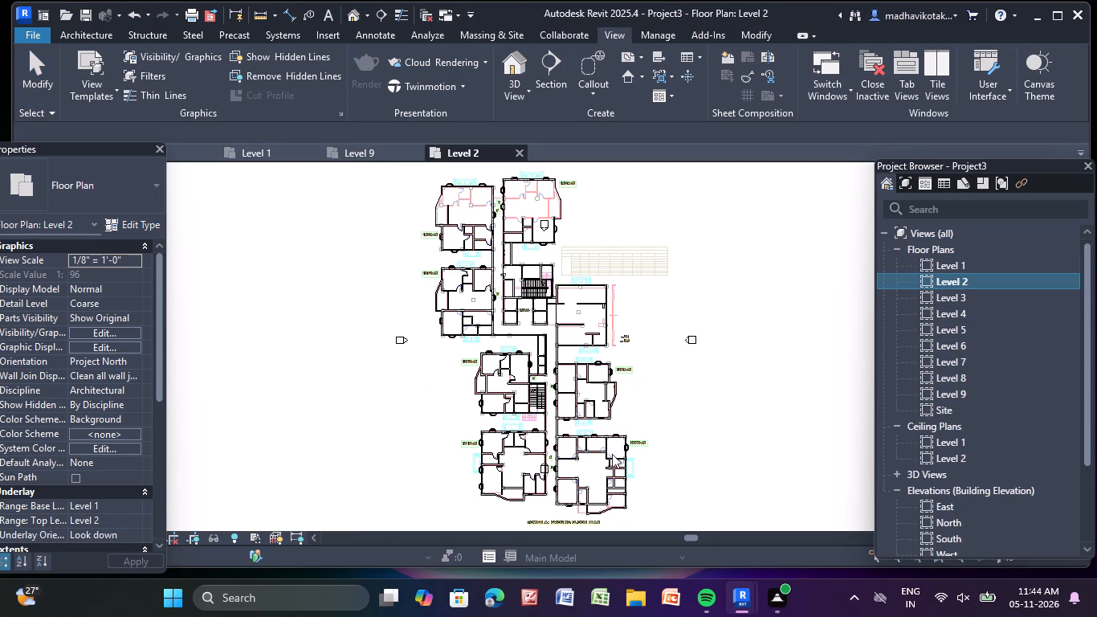
pyautogui.moveTo(520, 486); pyautogui.dragTo(500, 383, button='middle')
pyautogui.scroll(8, 497, 376)
pyautogui.moveTo(486, 427); pyautogui.dragTo(367, 107, button='middle')
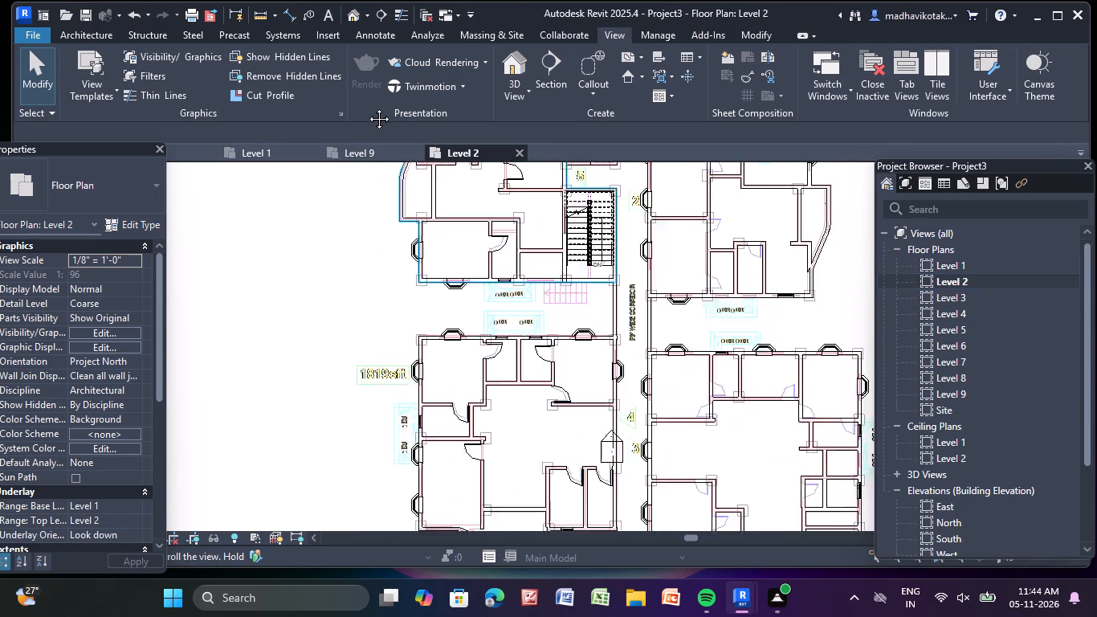
pyautogui.moveTo(367, 107); pyautogui.dragTo(365, 103, button='middle')
pyautogui.moveTo(415, 421); pyautogui.dragTo(417, 380, button='middle')
pyautogui.scroll(10, 412, 405)
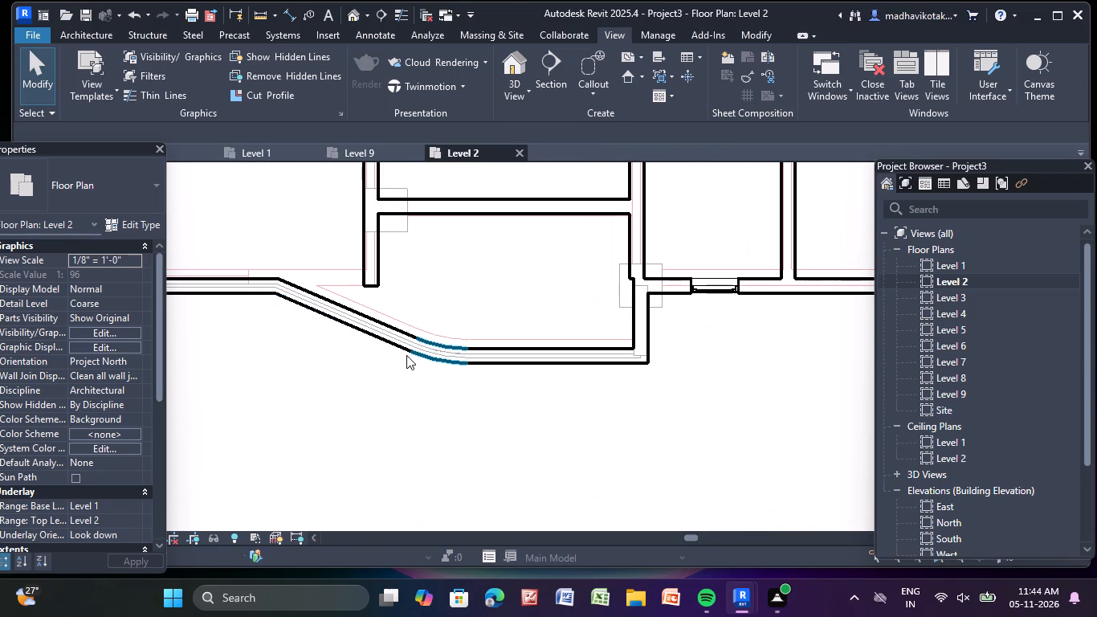
pyautogui.click(406, 355)
pyautogui.press('Escape')
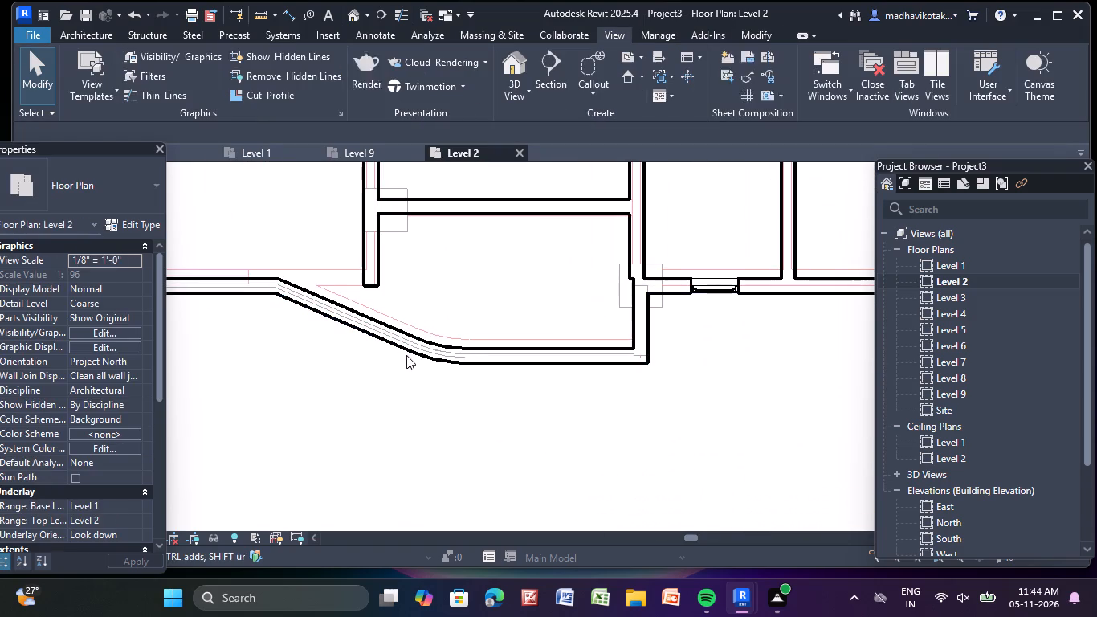
pyautogui.press('Escape')
pyautogui.press('Escape')
pyautogui.press('Escape')
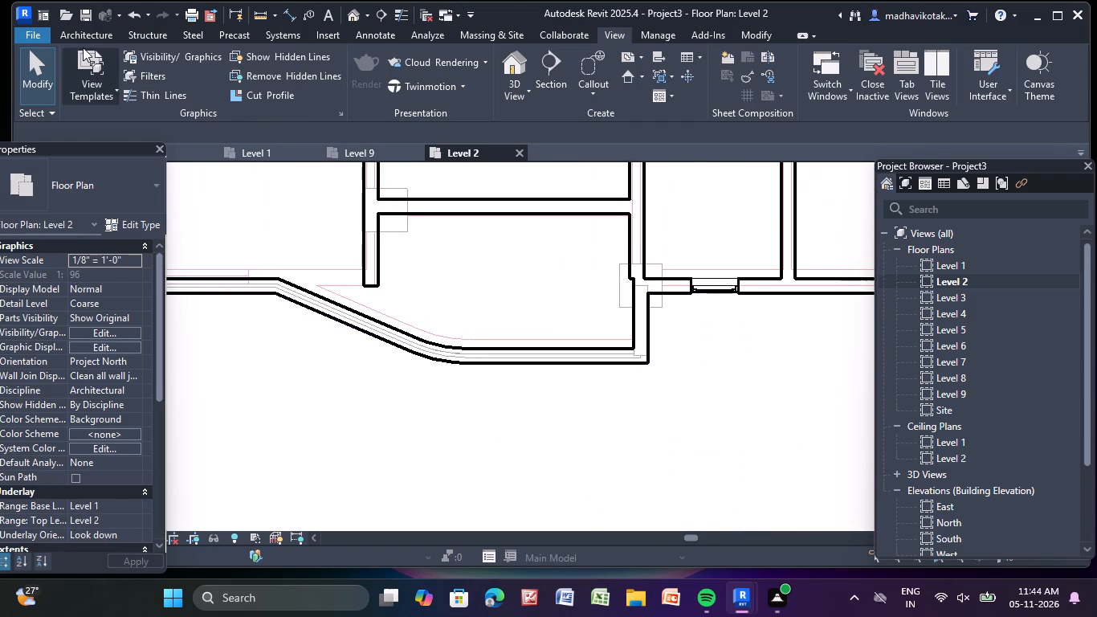
pyautogui.scroll(-6, 504, 247)
pyautogui.scroll(-1, 680, 322)
pyautogui.moveTo(671, 322); pyautogui.dragTo(373, 293, button='middle')
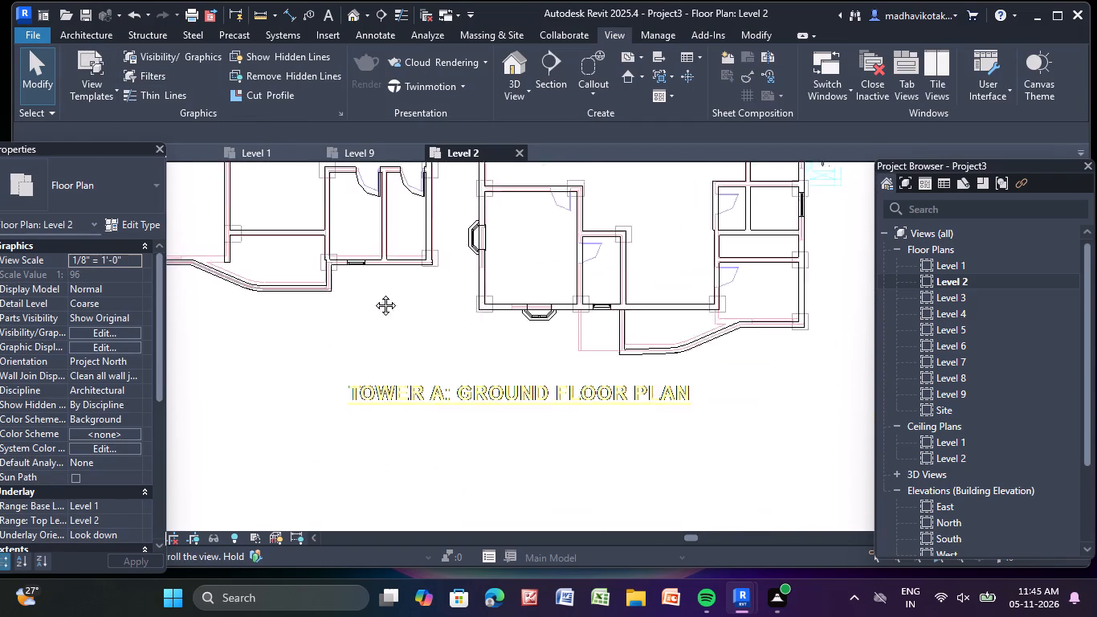
pyautogui.moveTo(373, 293); pyautogui.dragTo(348, 289, button='middle')
pyautogui.scroll(4, 585, 334)
pyautogui.click(604, 350)
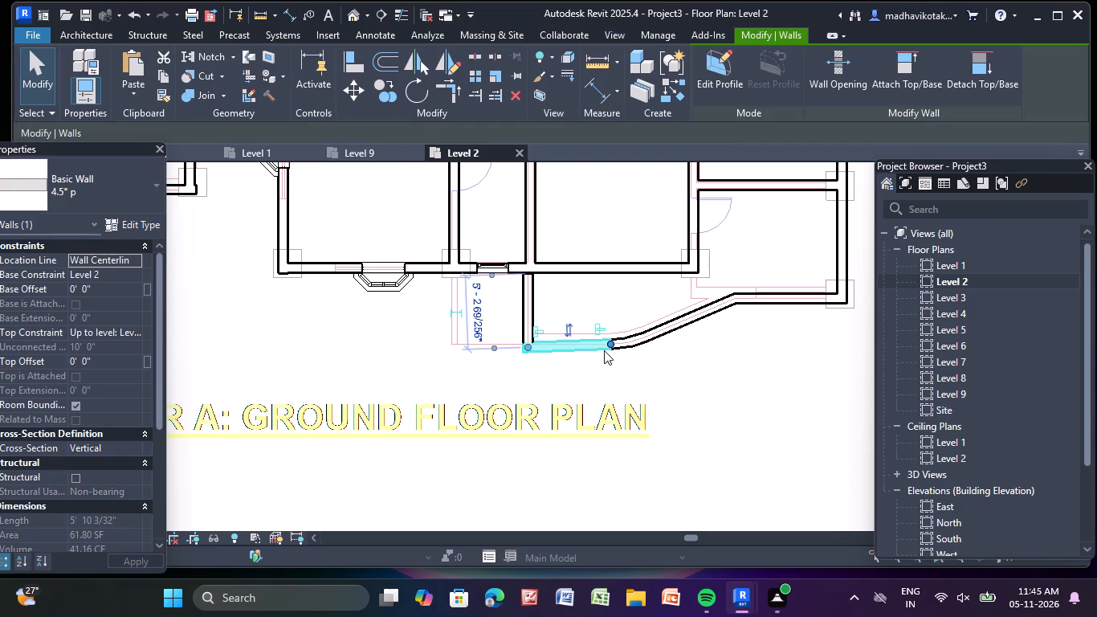
pyautogui.press('Escape')
pyautogui.scroll(-10, 634, 342)
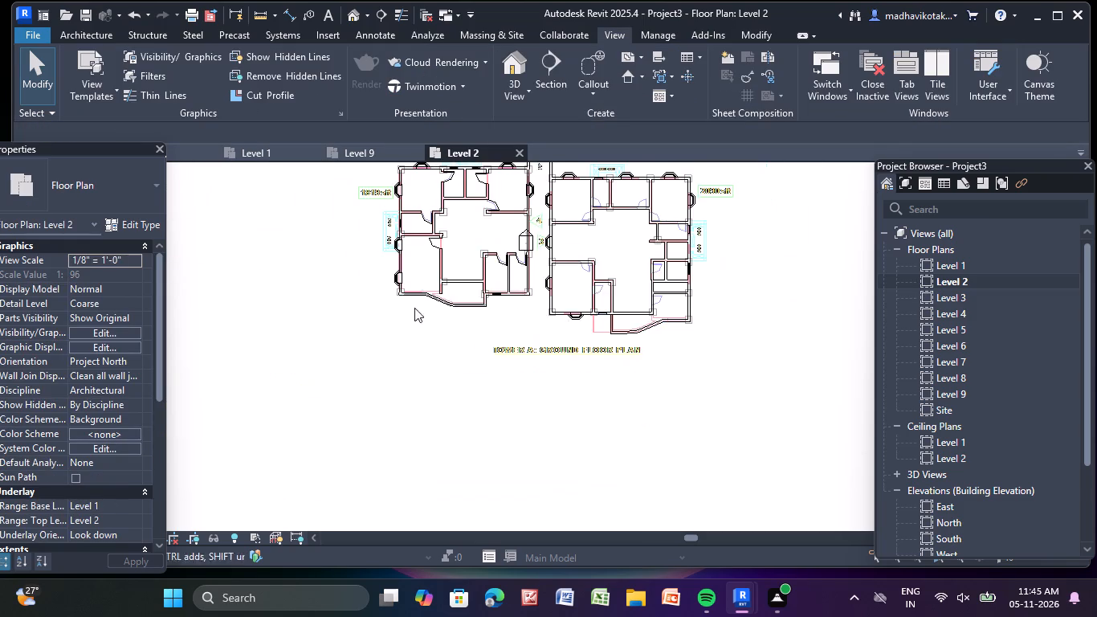
pyautogui.moveTo(414, 314); pyautogui.dragTo(599, 443, button='middle')
pyautogui.moveTo(518, 345); pyautogui.dragTo(486, 452, button='middle')
pyautogui.scroll(11, 515, 300)
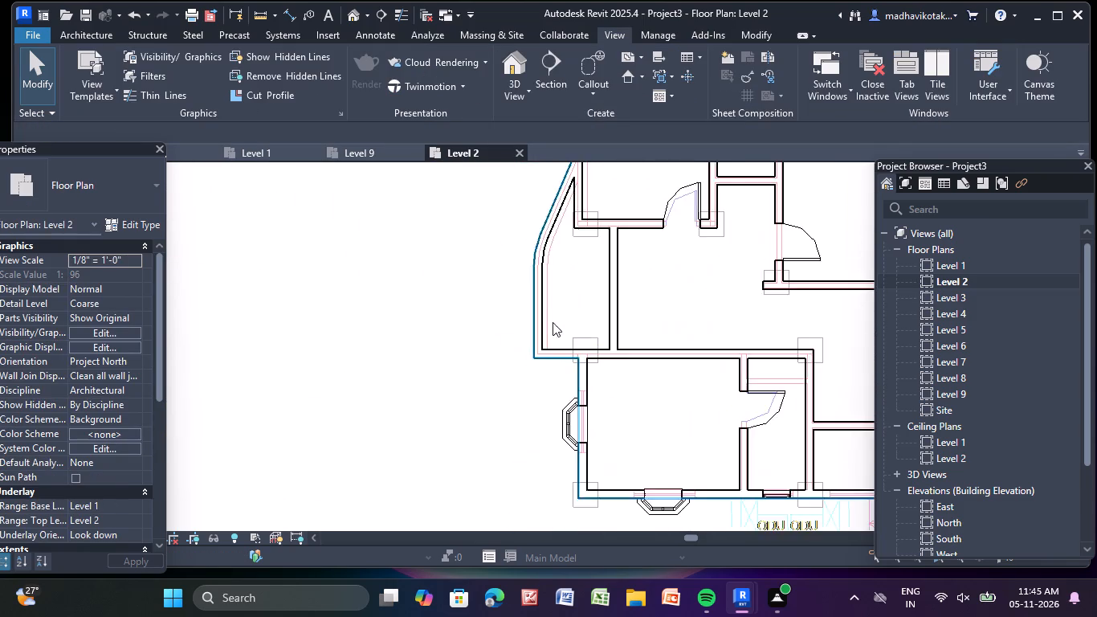
pyautogui.scroll(2, 553, 322)
pyautogui.click(529, 313)
pyautogui.press('Escape')
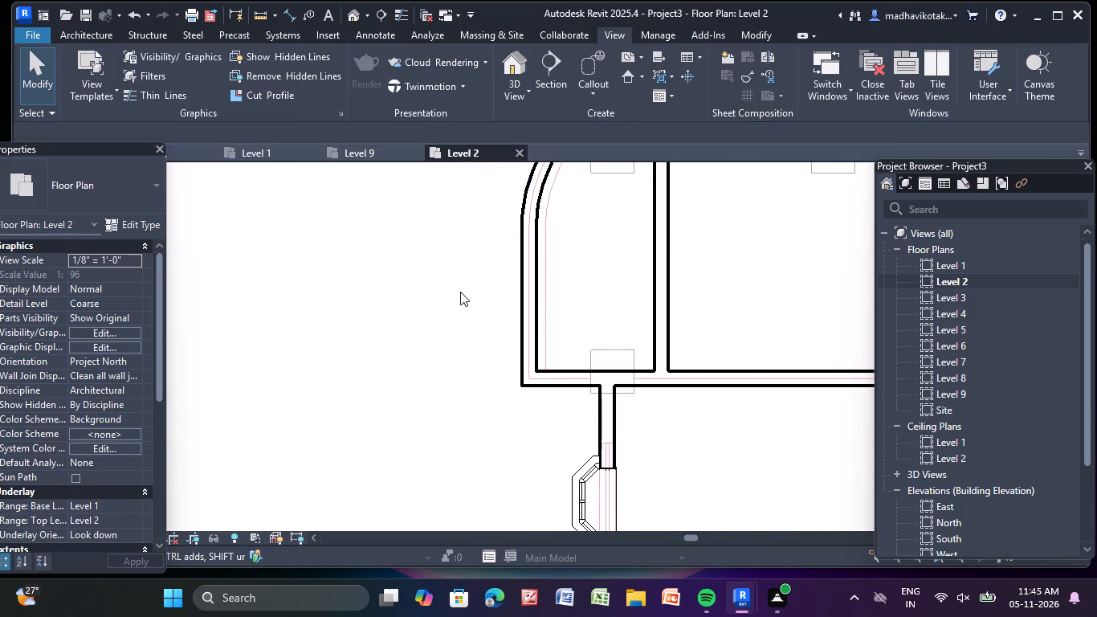
pyautogui.scroll(-10, 454, 293)
pyautogui.moveTo(458, 294); pyautogui.dragTo(412, 87, button='middle')
pyautogui.scroll(-3, 478, 267)
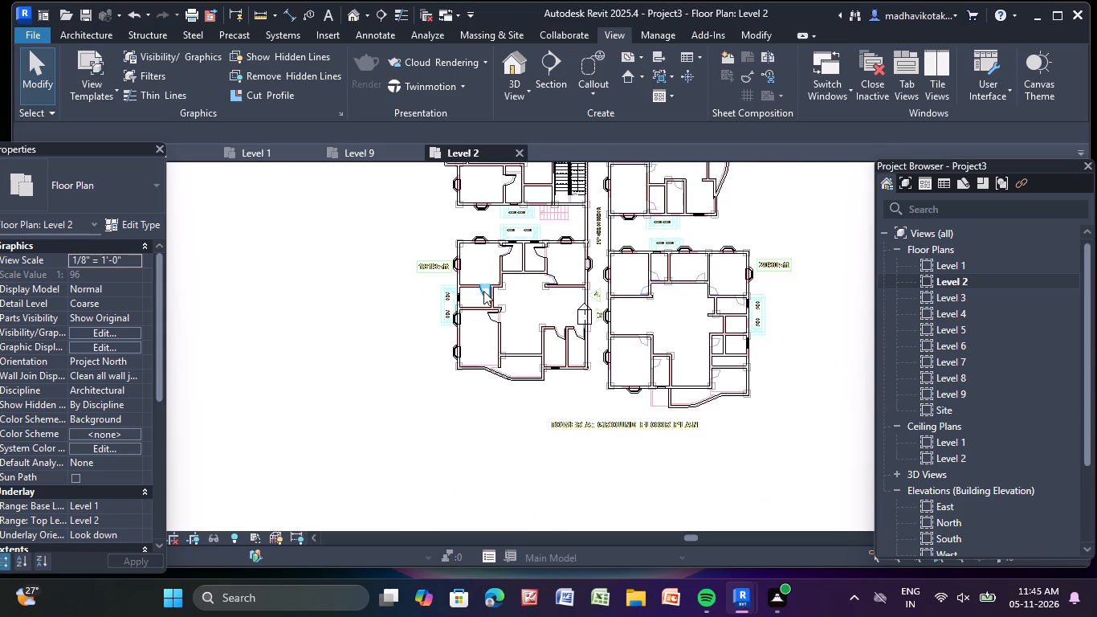
pyautogui.moveTo(485, 294); pyautogui.dragTo(532, 378, button='middle')
pyautogui.moveTo(482, 264); pyautogui.dragTo(463, 342, button='middle')
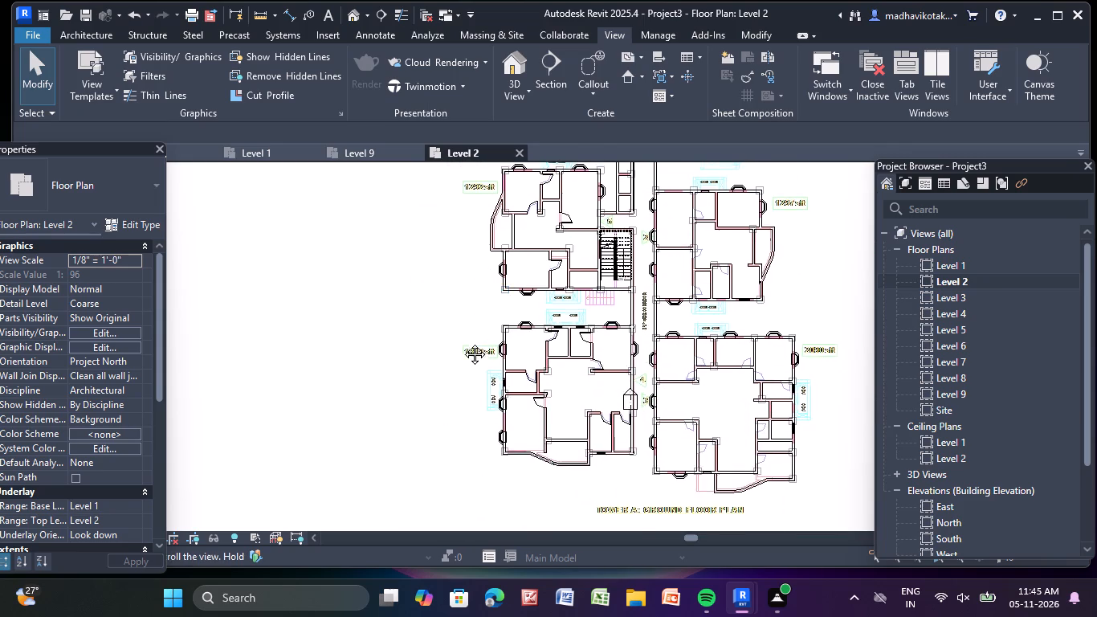
pyautogui.moveTo(463, 342); pyautogui.dragTo(414, 299, button='middle')
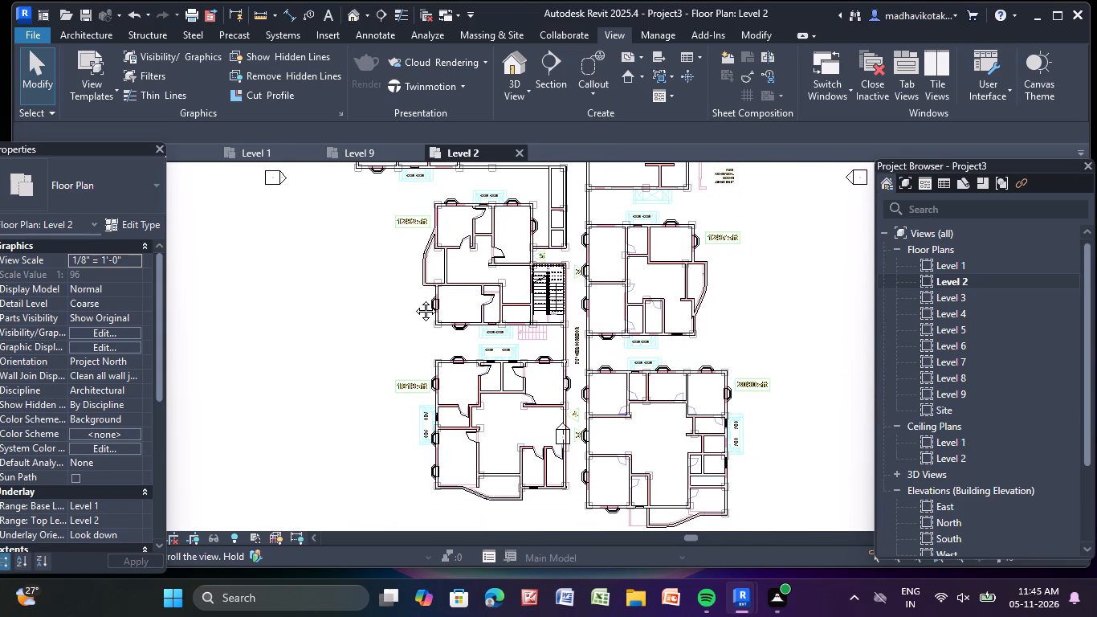
pyautogui.moveTo(414, 299); pyautogui.dragTo(412, 297, button='middle')
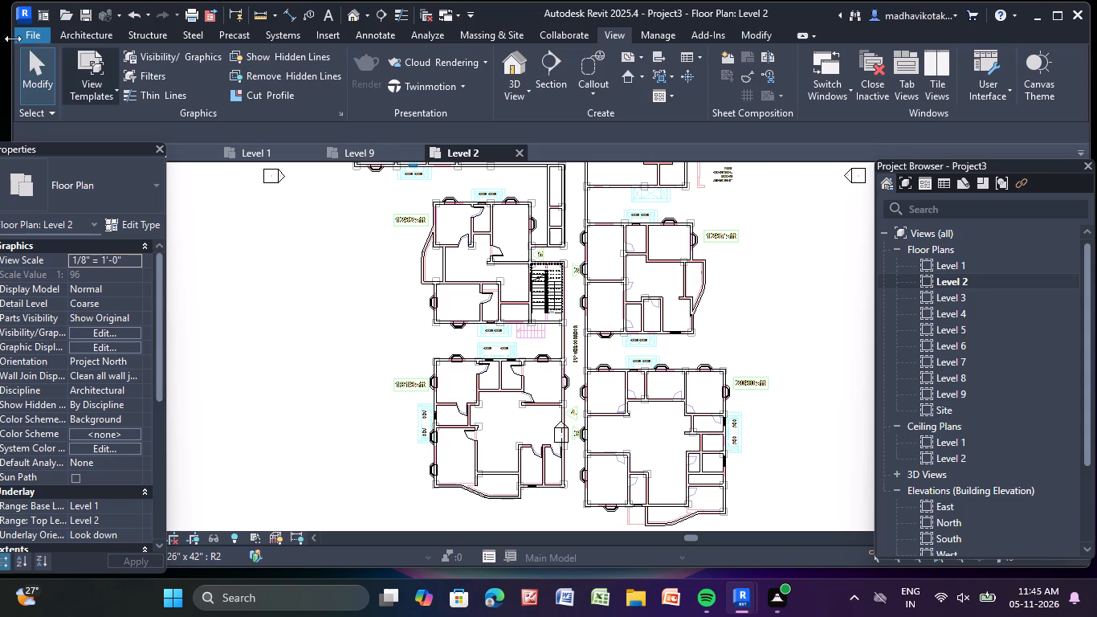
# Create a Handrail - Rectangular railing on Level 2 along the outer edges of the 1292sft flat's curved balcony, following its short end, straight side, arc and slanted side.
pyautogui.click(79, 35)
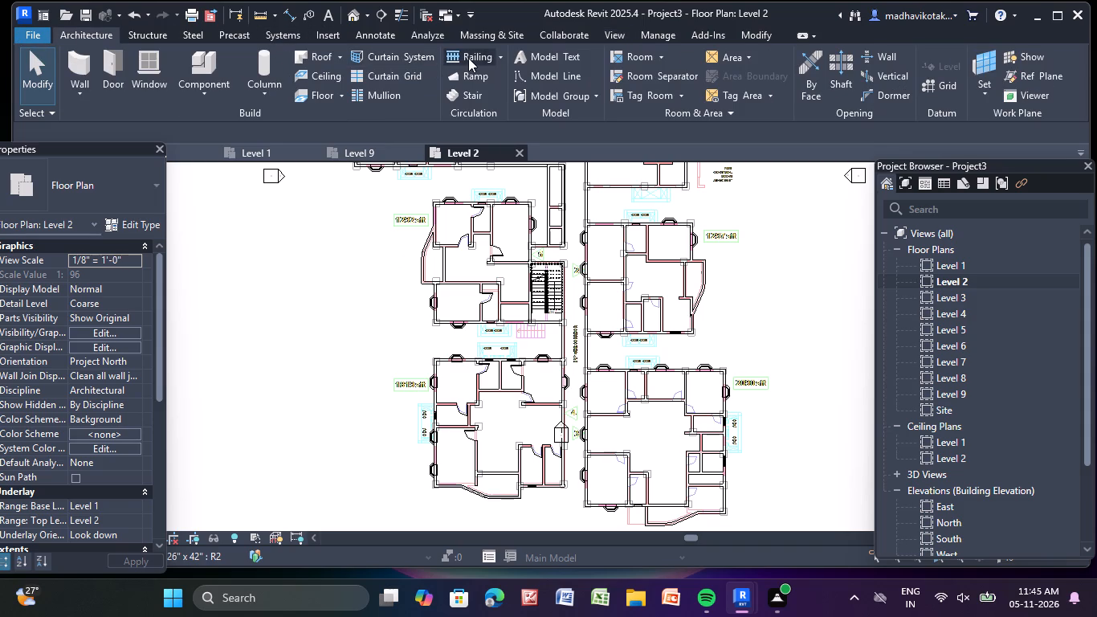
pyautogui.click(468, 58)
pyautogui.scroll(4, 432, 235)
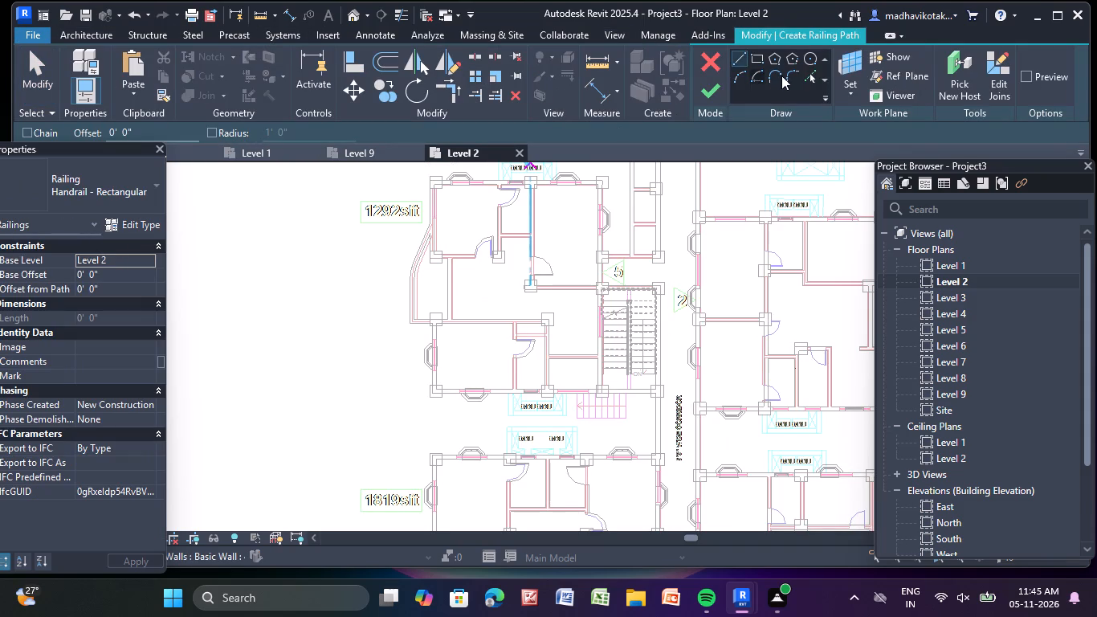
pyautogui.click(810, 76)
pyautogui.scroll(5, 386, 322)
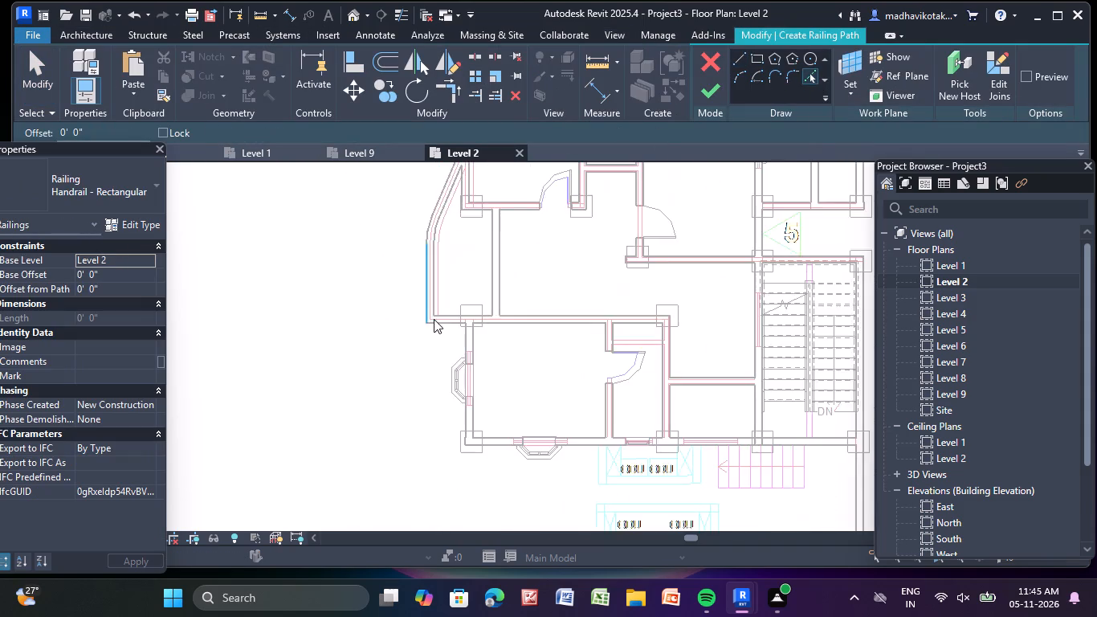
pyautogui.scroll(3, 434, 319)
pyautogui.click(438, 325)
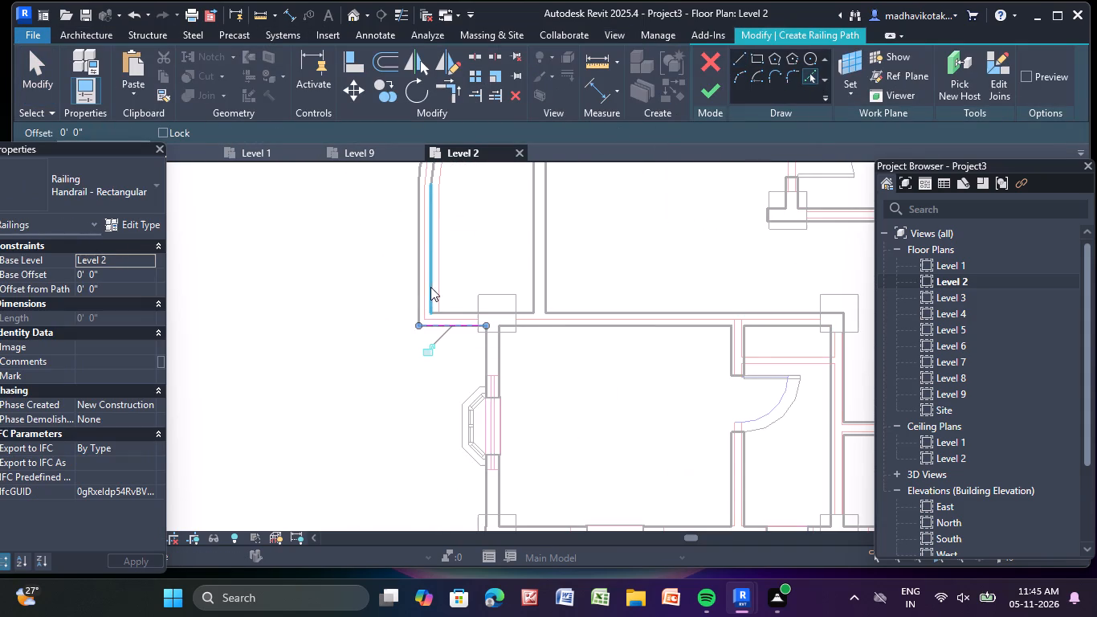
pyautogui.click(418, 284)
pyautogui.moveTo(337, 262); pyautogui.dragTo(328, 464, button='middle')
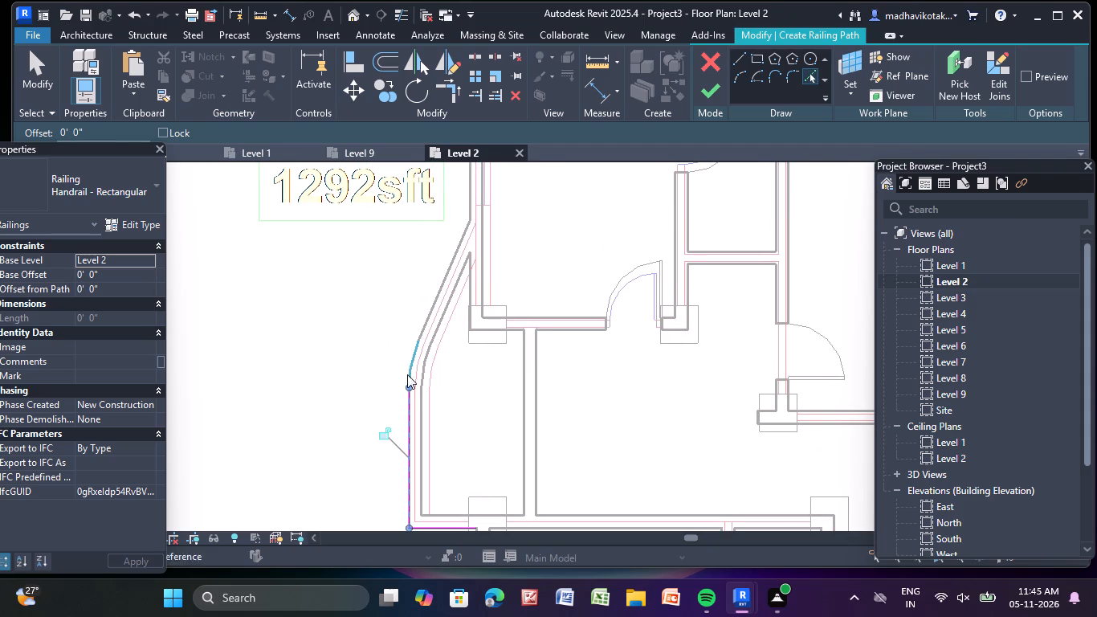
pyautogui.click(411, 362)
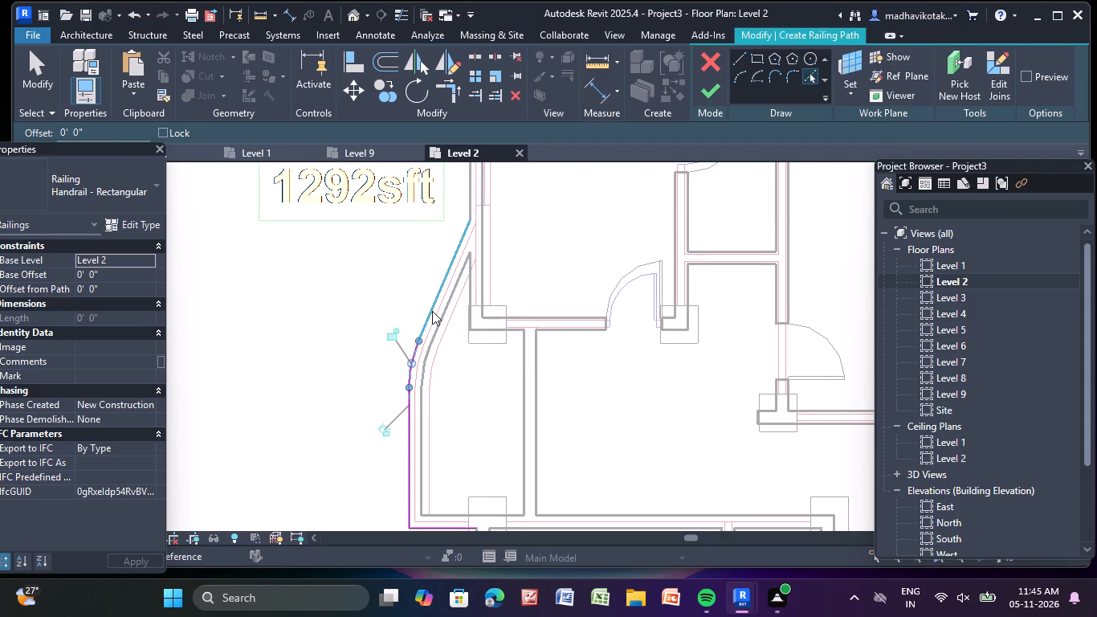
pyautogui.click(432, 311)
pyautogui.scroll(-3, 424, 296)
pyautogui.moveTo(424, 296); pyautogui.dragTo(418, 365, button='middle')
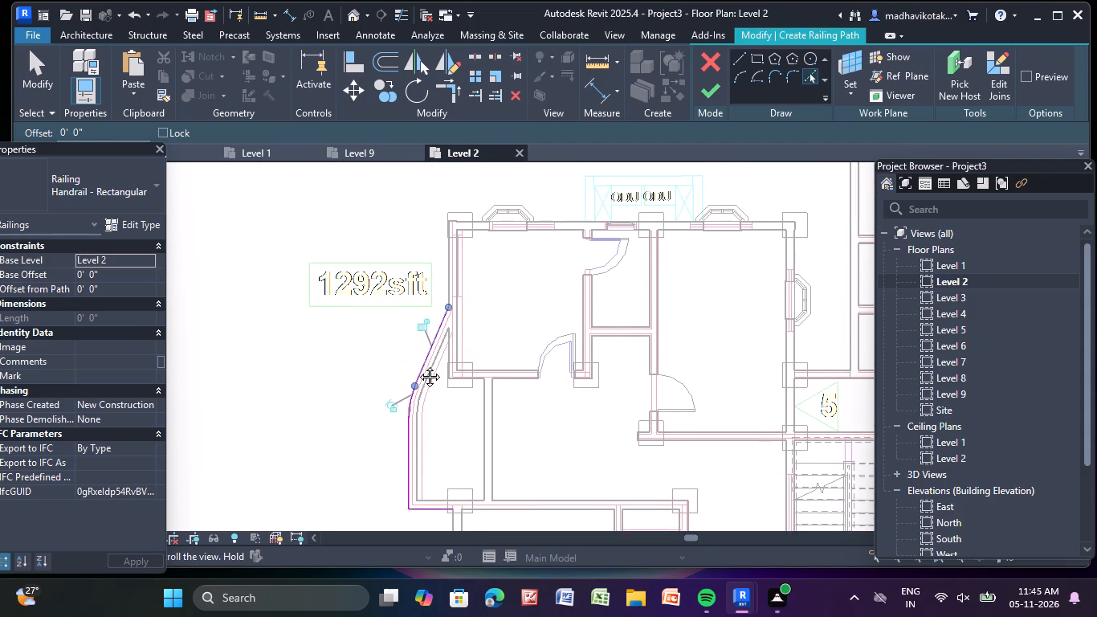
pyautogui.moveTo(418, 365); pyautogui.dragTo(416, 367, button='middle')
pyautogui.scroll(4, 474, 292)
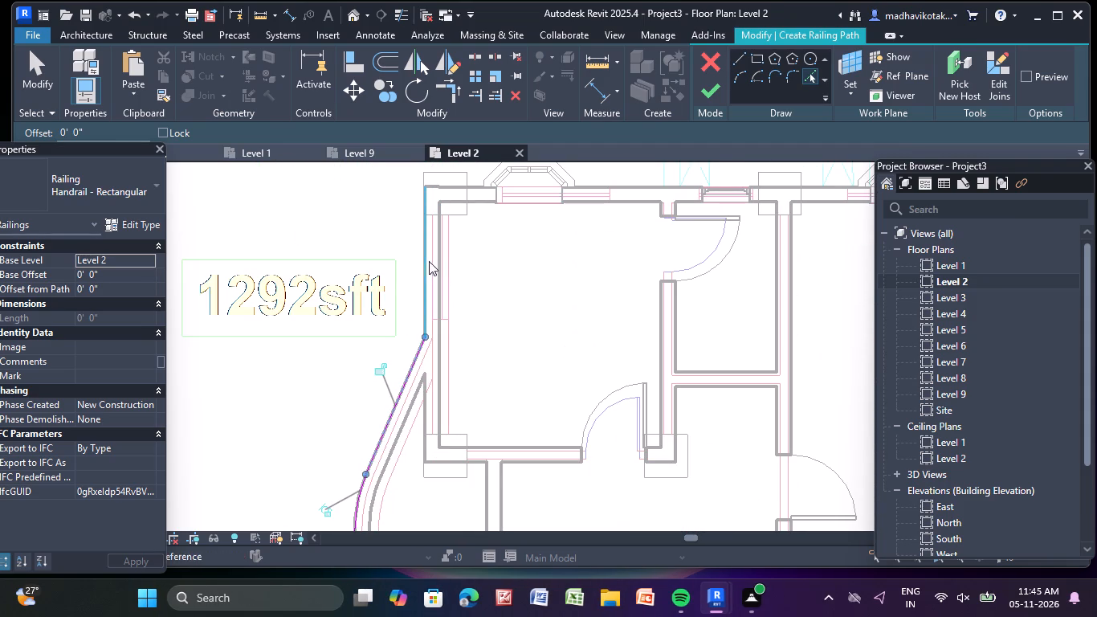
pyautogui.click(707, 96)
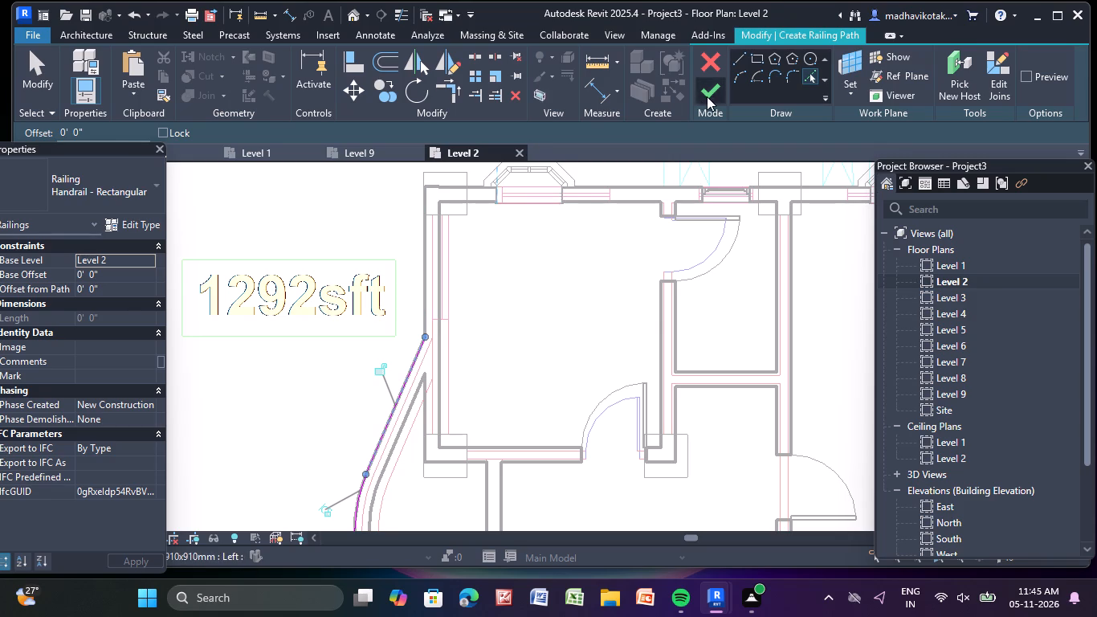
pyautogui.scroll(-4, 604, 235)
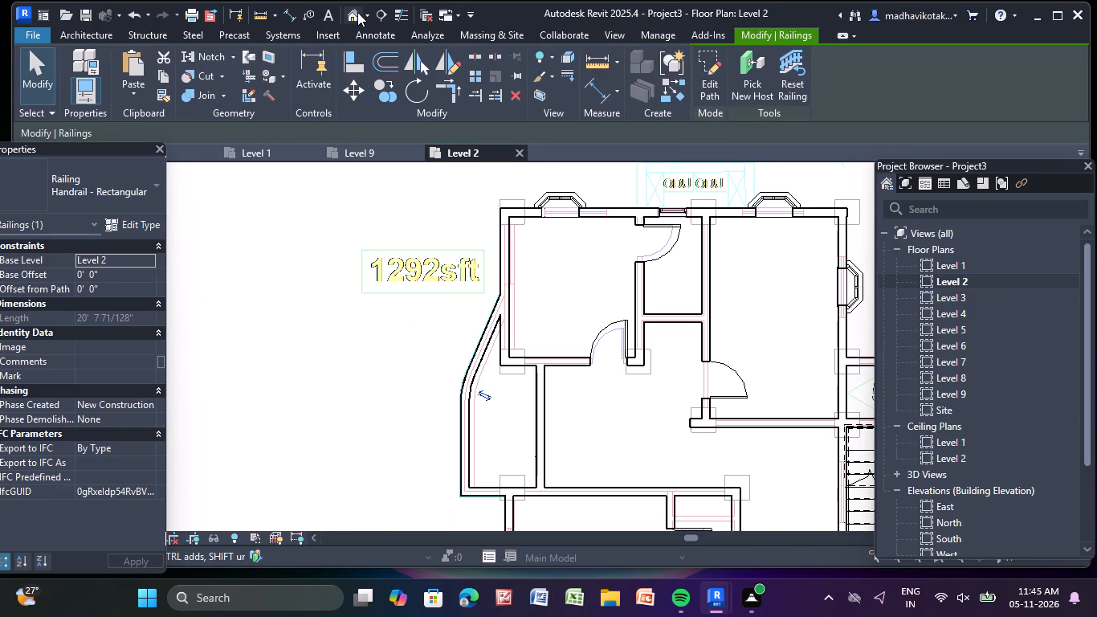
# In the 3D view, examine the balcony bays and facades from all around the building.
pyautogui.click(357, 12)
pyautogui.scroll(-2, 524, 338)
pyautogui.moveTo(543, 377); pyautogui.dragTo(646, 346, button='middle')
pyautogui.moveTo(471, 377); pyautogui.dragTo(550, 459, button='middle')
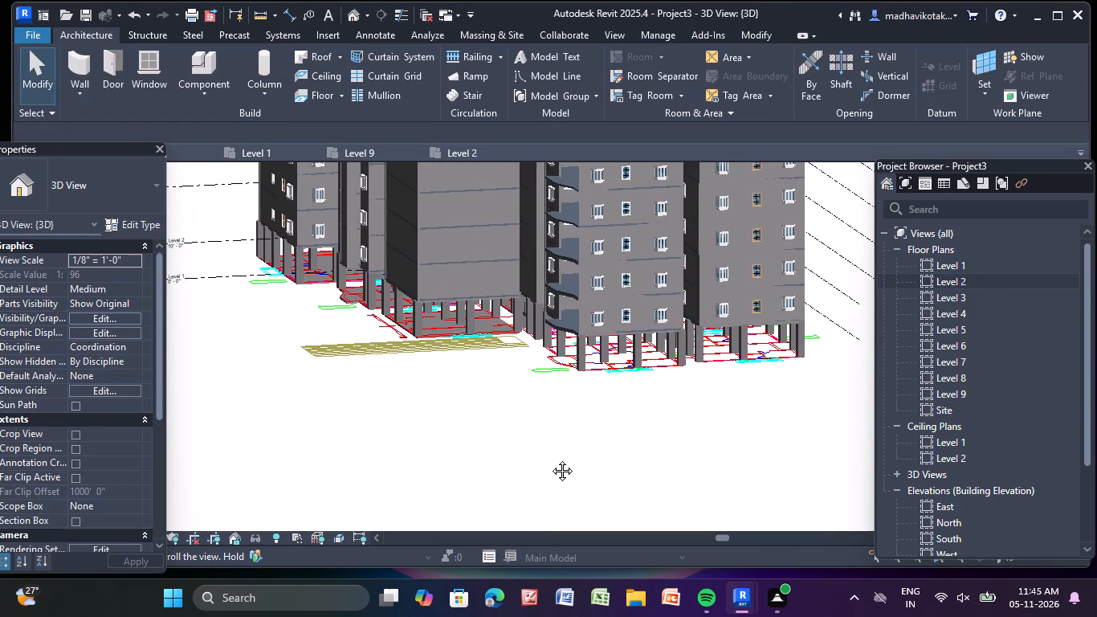
pyautogui.moveTo(550, 459); pyautogui.dragTo(441, 397, button='middle')
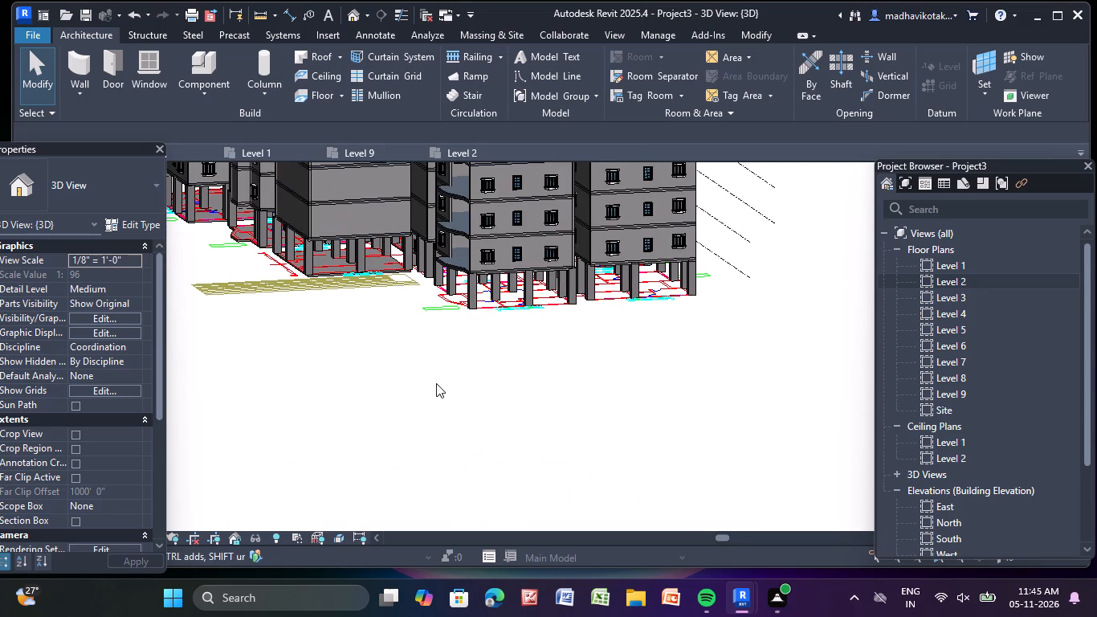
pyautogui.scroll(-1, 434, 382)
pyautogui.moveTo(362, 376); pyautogui.dragTo(381, 390, button='middle')
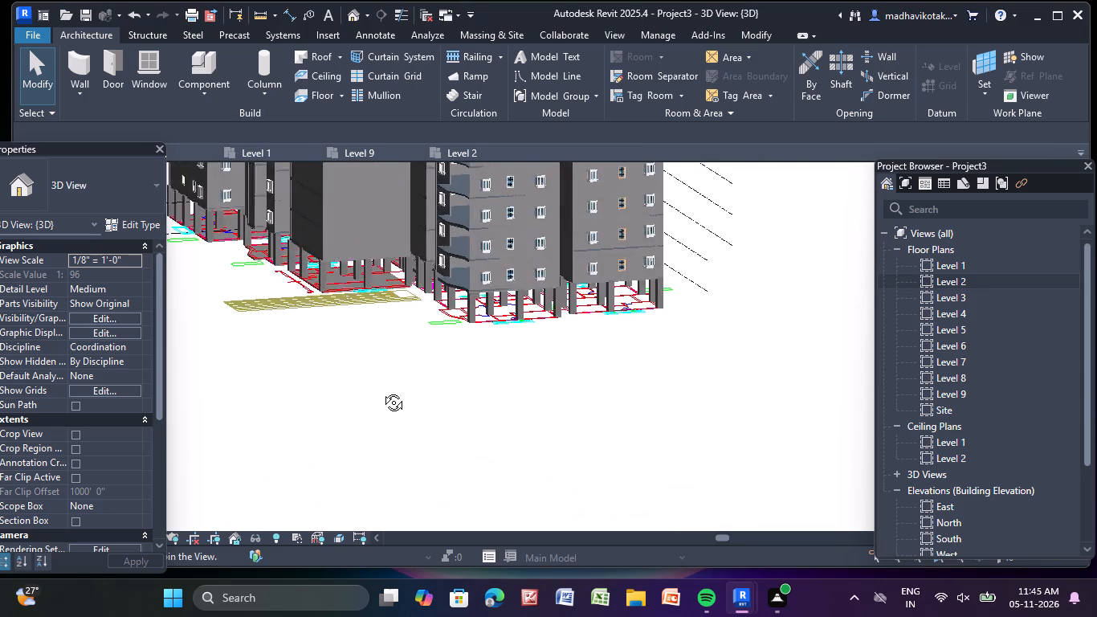
pyautogui.moveTo(381, 390); pyautogui.dragTo(557, 417, button='middle')
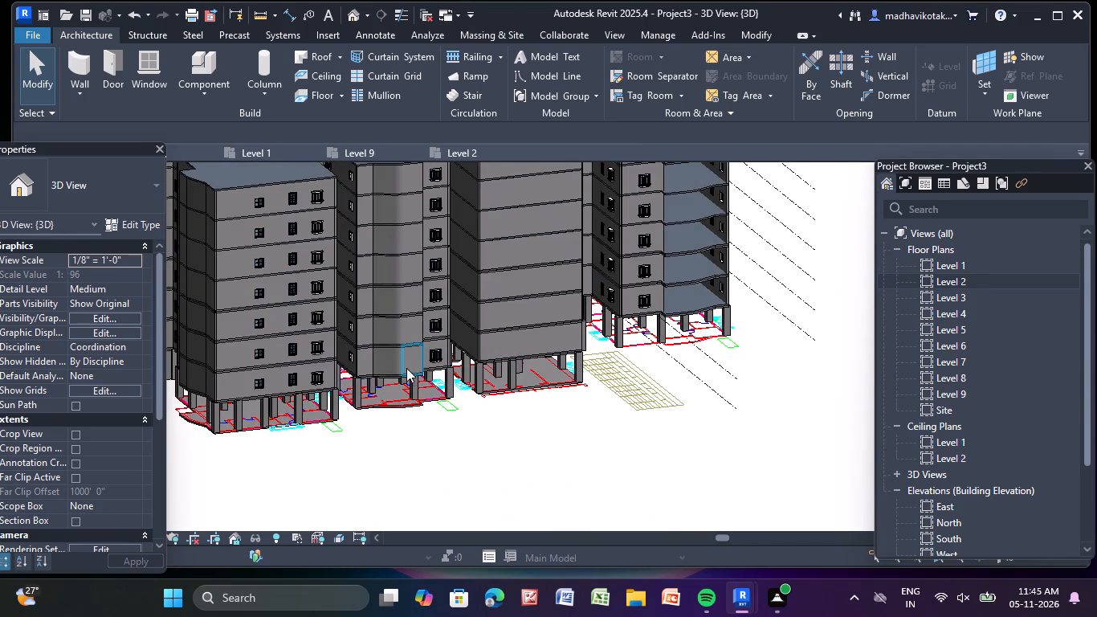
pyautogui.click(405, 366)
pyautogui.scroll(7, 405, 366)
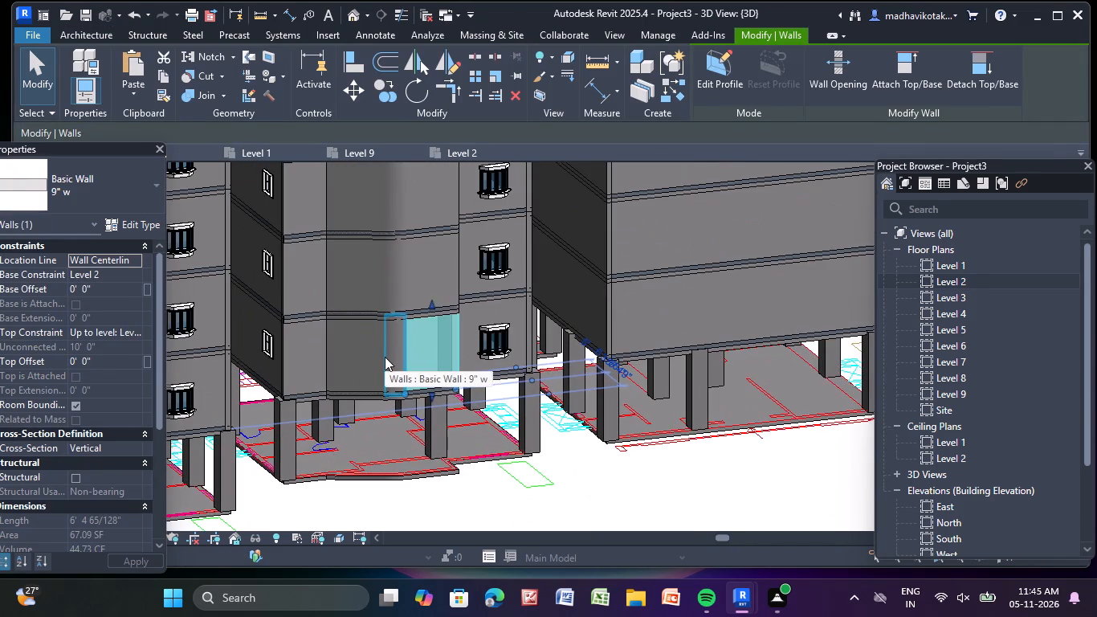
pyautogui.press('Escape')
pyautogui.scroll(-5, 444, 394)
pyautogui.scroll(-6, 584, 355)
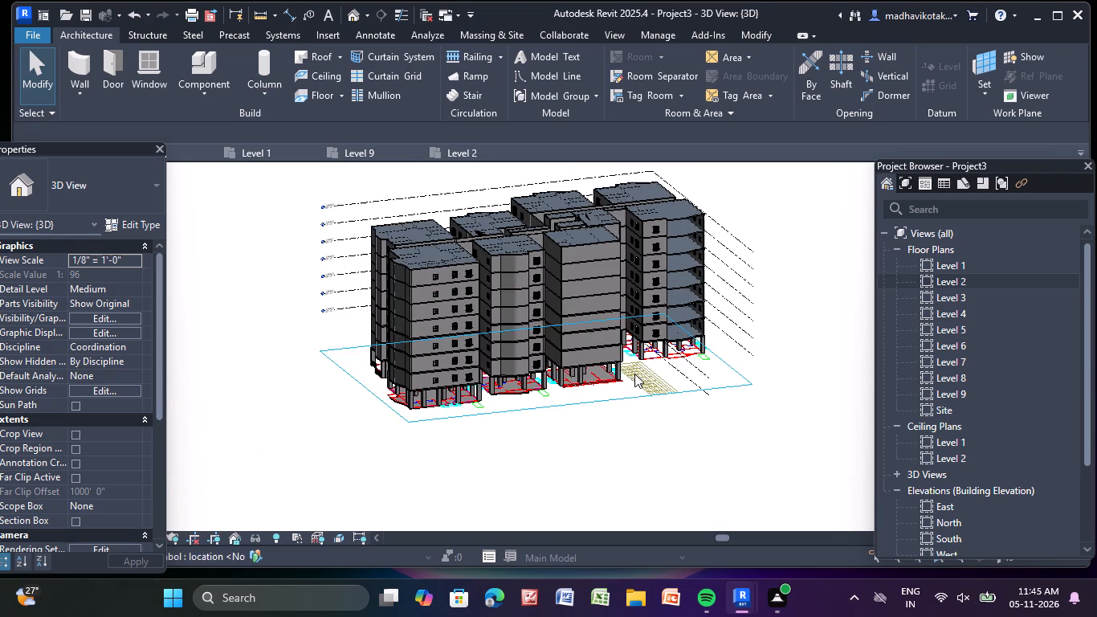
pyautogui.scroll(3, 695, 278)
pyautogui.keyDown('shift'); pyautogui.moveTo(720, 397); pyautogui.dragTo(667, 339, button='middle'); pyautogui.keyUp('shift')
pyautogui.scroll(3, 575, 360)
pyautogui.scroll(-5, 623, 357)
pyautogui.moveTo(735, 367); pyautogui.dragTo(723, 380, button='middle')
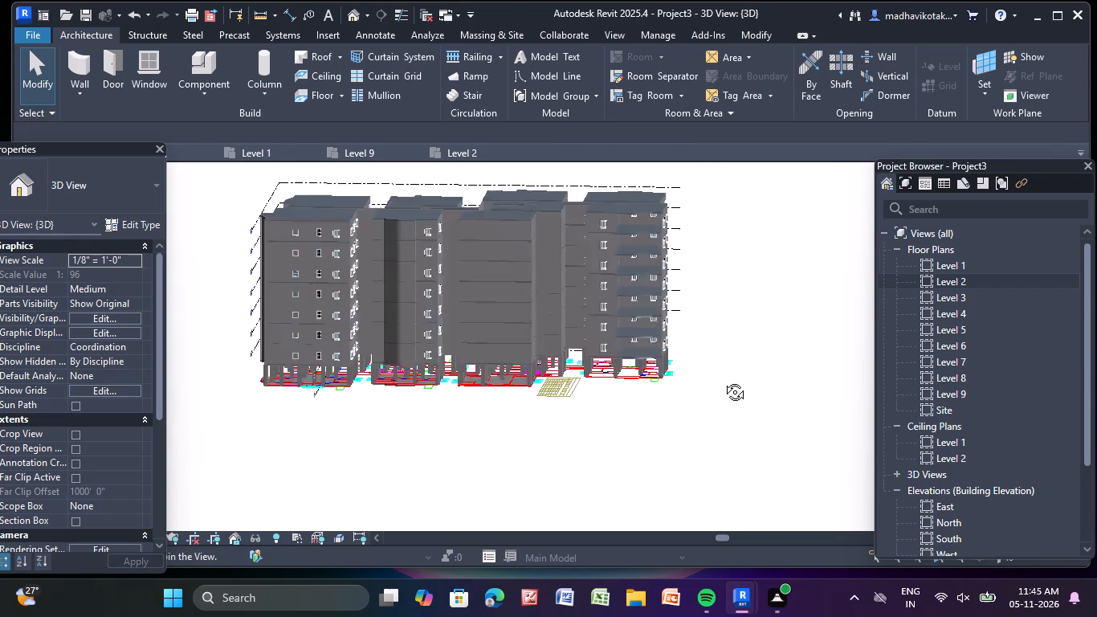
pyautogui.moveTo(723, 380); pyautogui.dragTo(476, 345, button='middle')
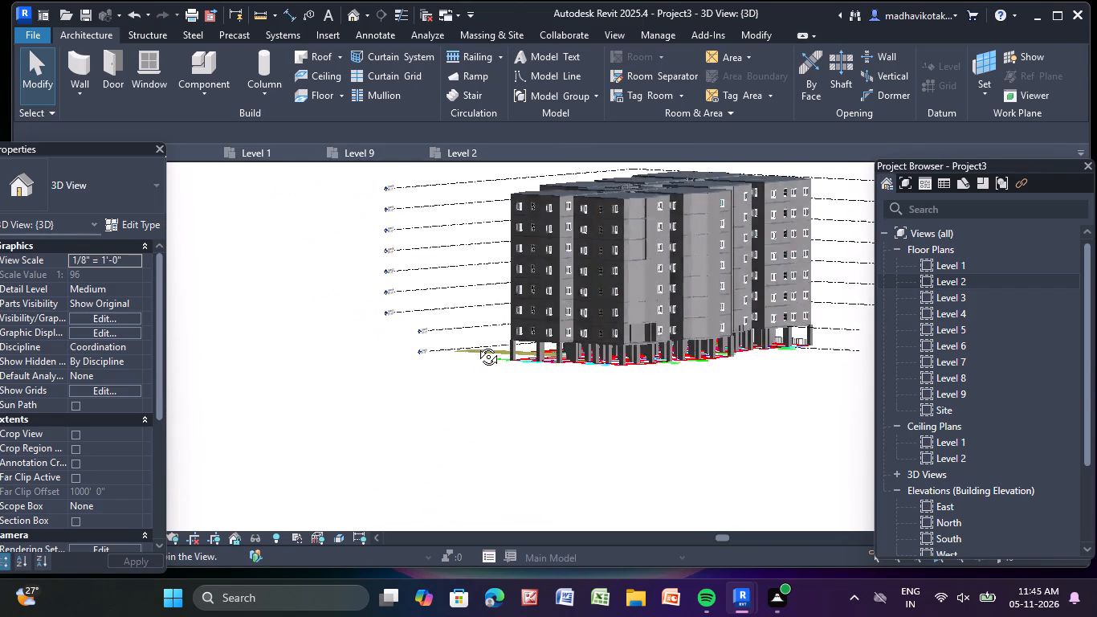
pyautogui.moveTo(476, 345); pyautogui.dragTo(589, 392, button='middle')
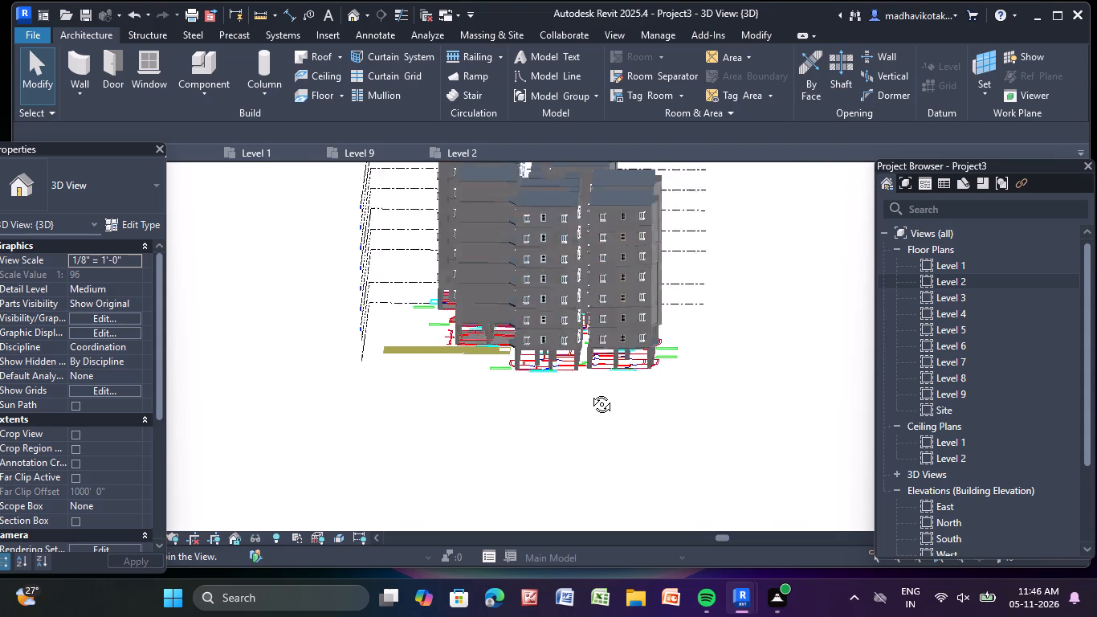
pyautogui.moveTo(589, 392); pyautogui.dragTo(552, 372, button='middle')
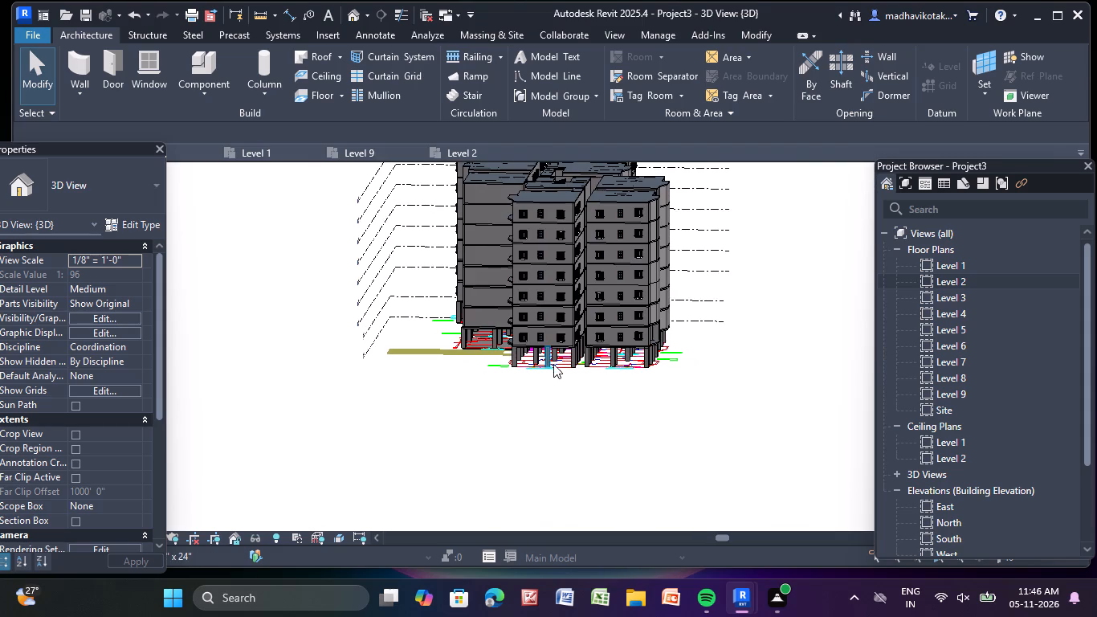
# Close the Project Browser.
pyautogui.click(1085, 165)
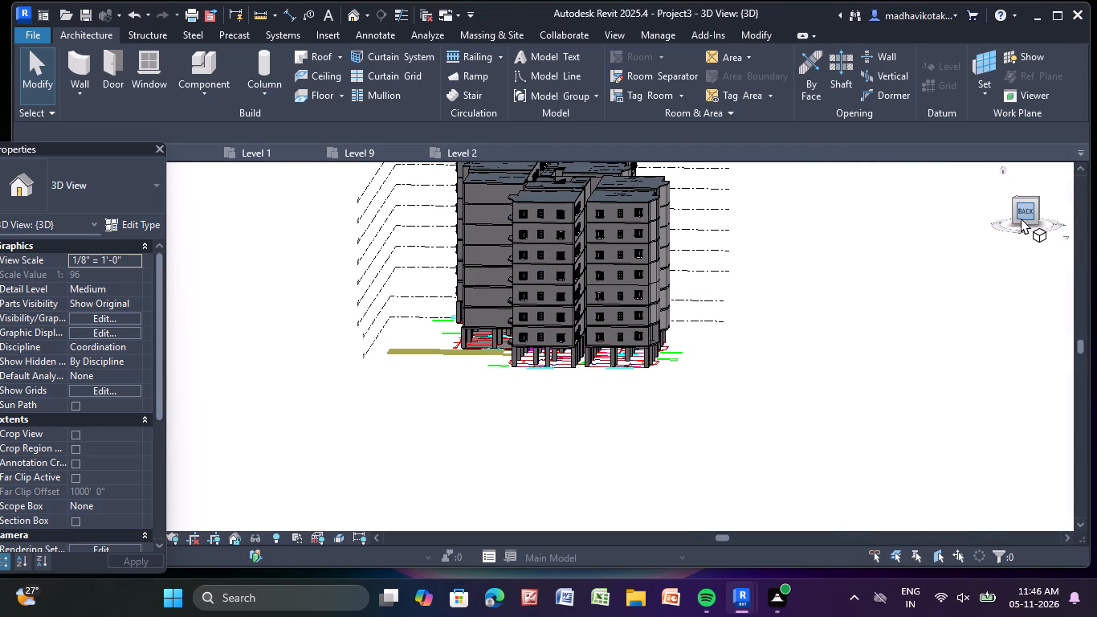
# Examine the building's back, right and front facades in the 3D view.
pyautogui.click(1022, 217)
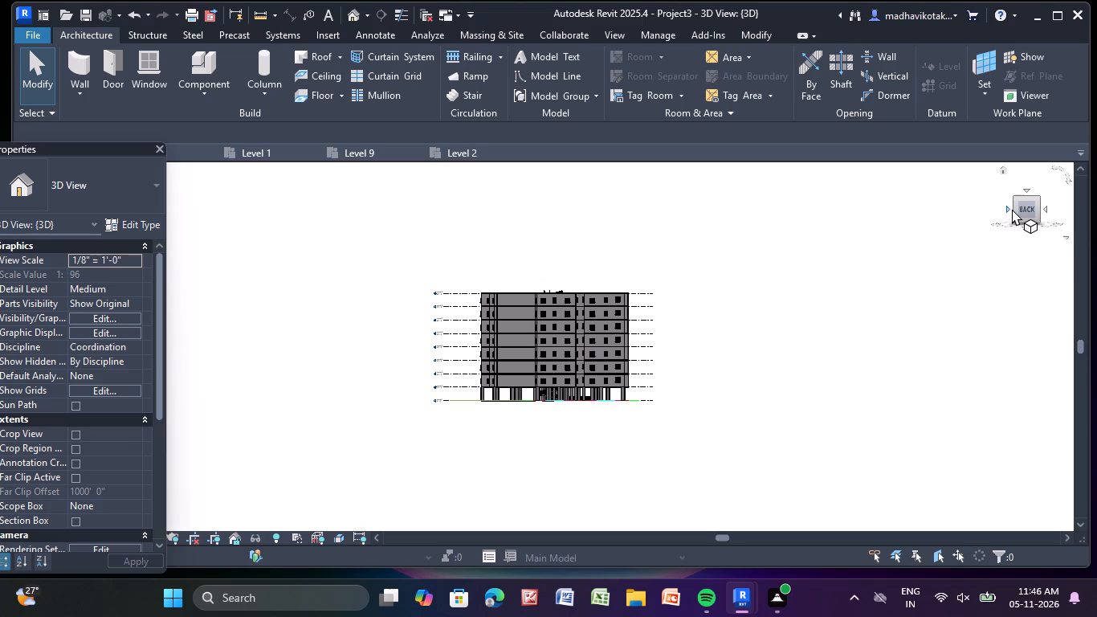
pyautogui.click(1005, 210)
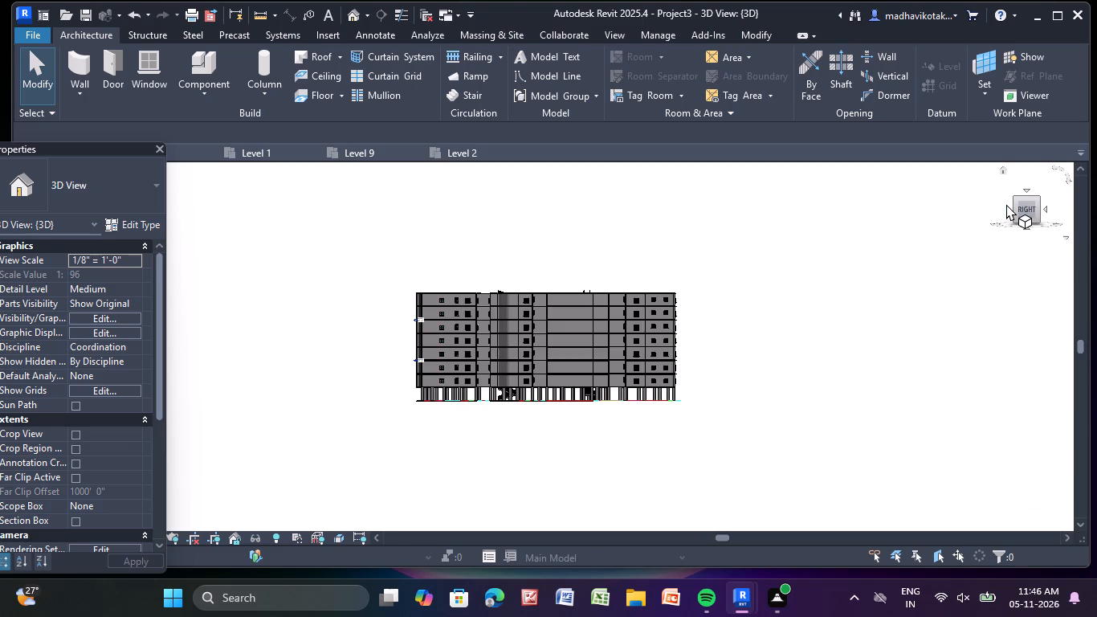
pyautogui.click(1006, 204)
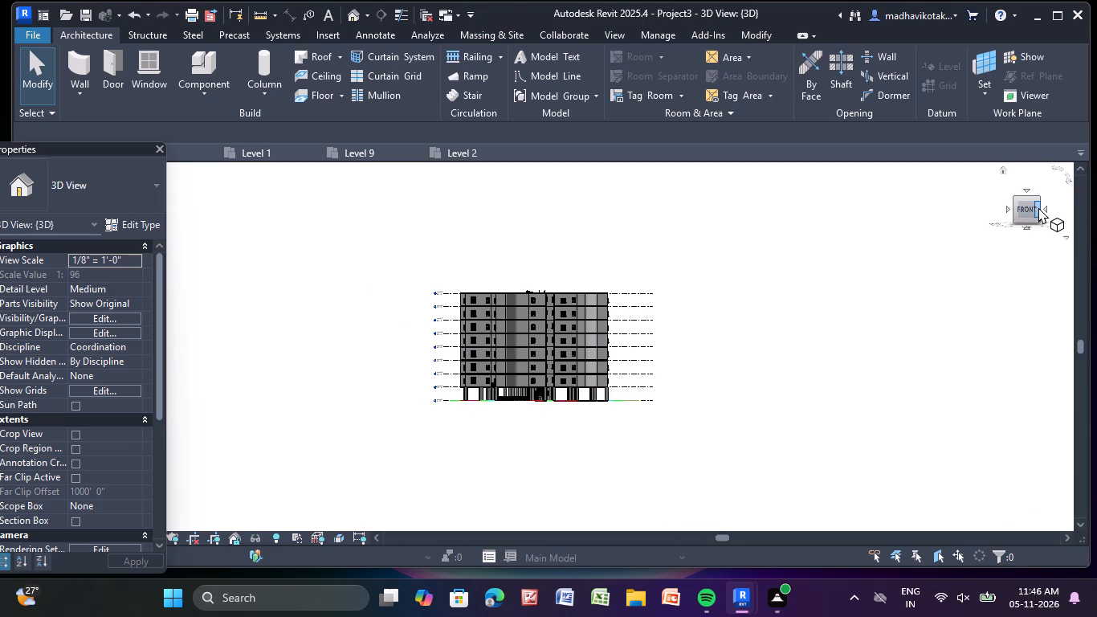
pyautogui.click(1024, 215)
pyautogui.moveTo(706, 331); pyautogui.dragTo(680, 351, button='right')
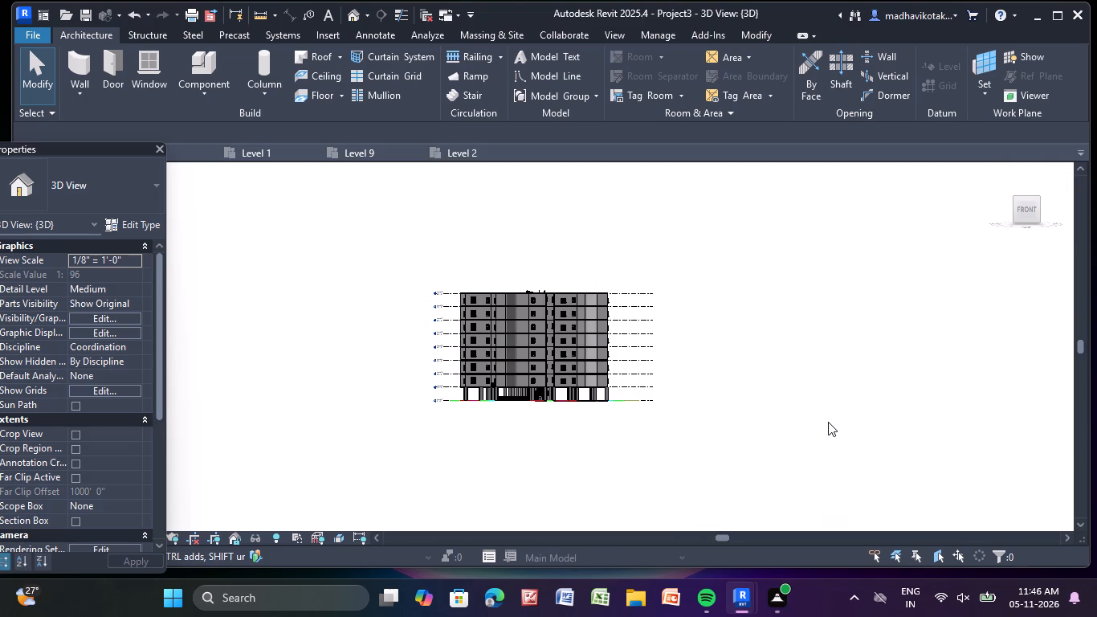
pyautogui.click(828, 422)
pyautogui.click(846, 439)
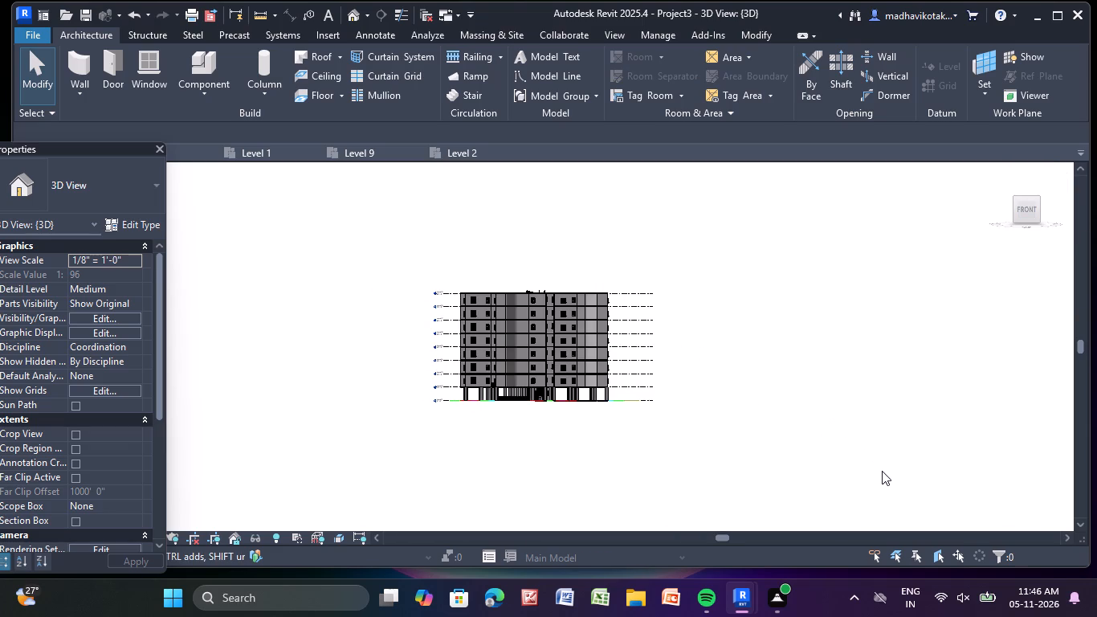
# Reopen the Project Browser.
pyautogui.rightClick(882, 471)
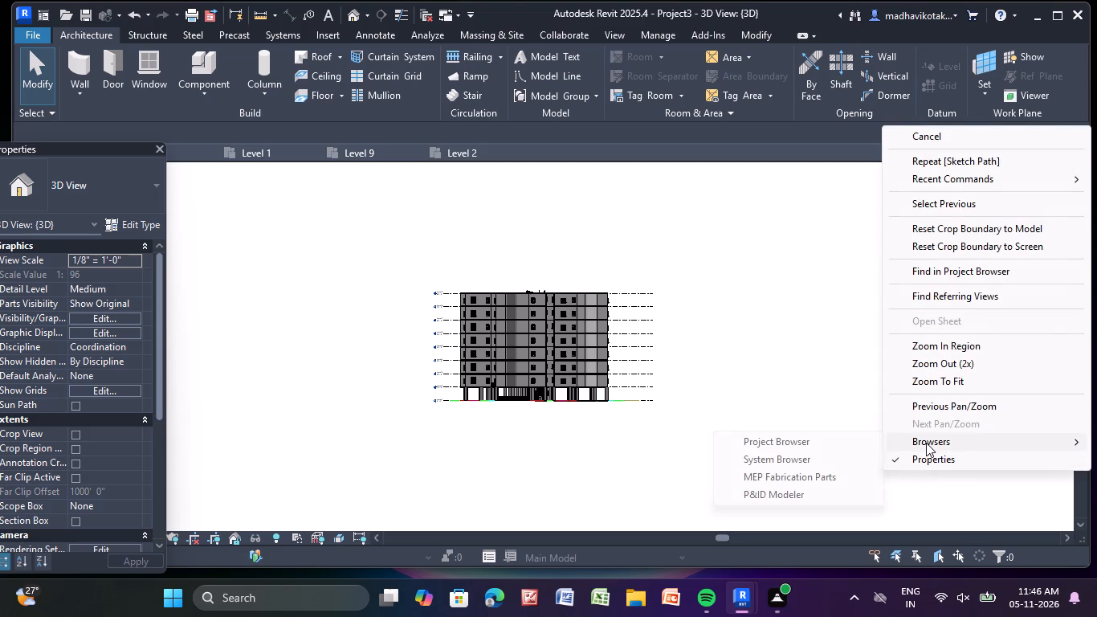
pyautogui.click(822, 440)
# Delete the straight, arc and slanted outer walls of the 1819sft flat's curved front balcony on Level 2.
pyautogui.scroll(7, 575, 382)
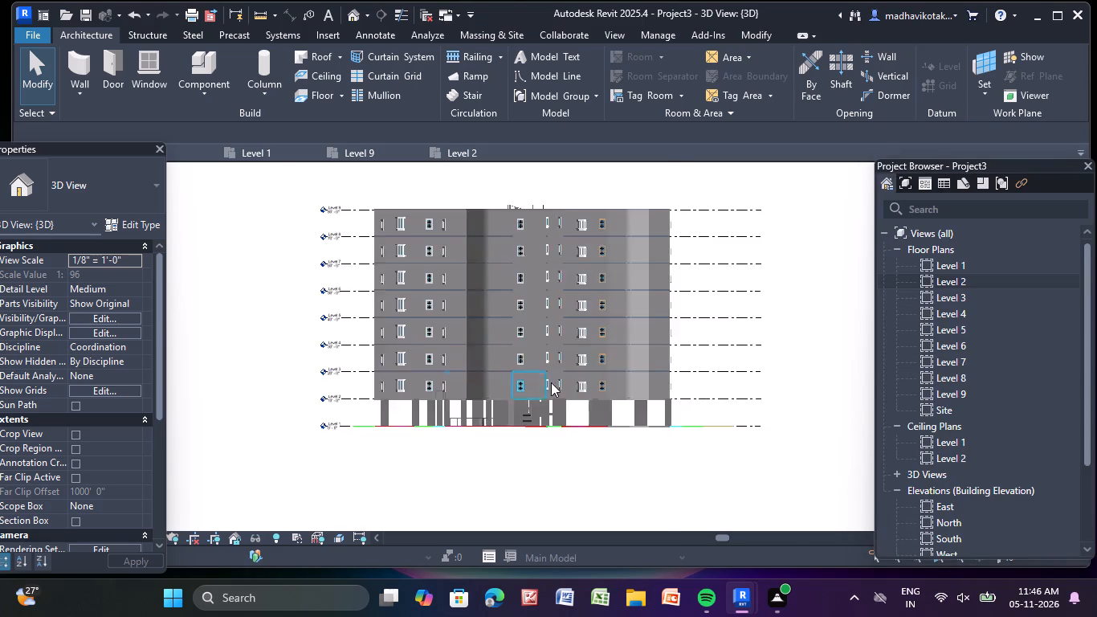
pyautogui.scroll(2, 551, 382)
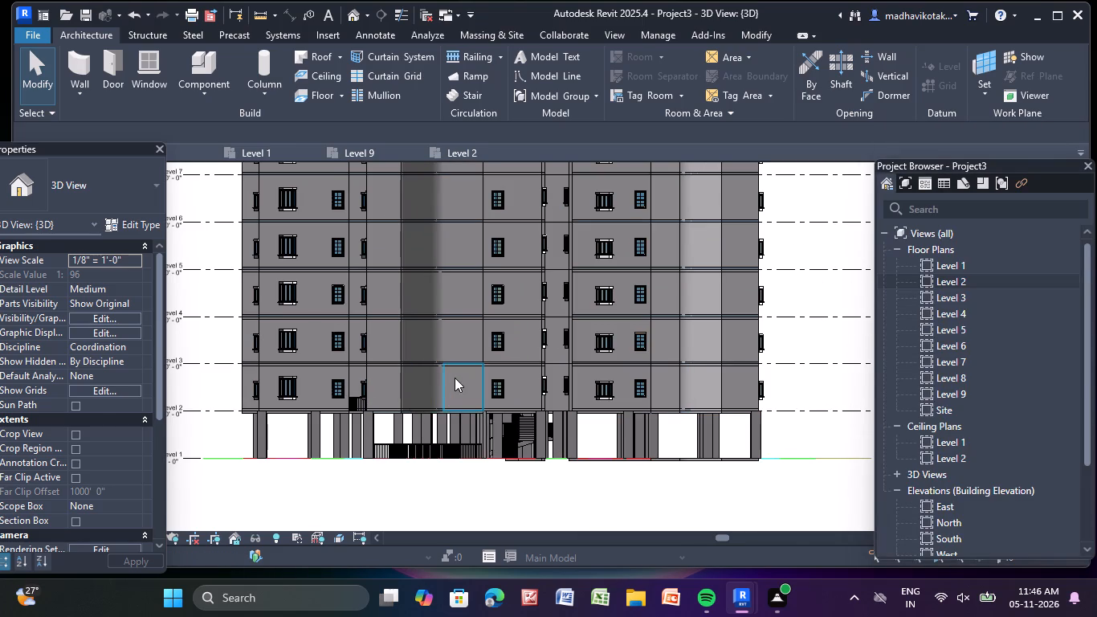
pyautogui.click(455, 378)
pyautogui.scroll(-5, 455, 378)
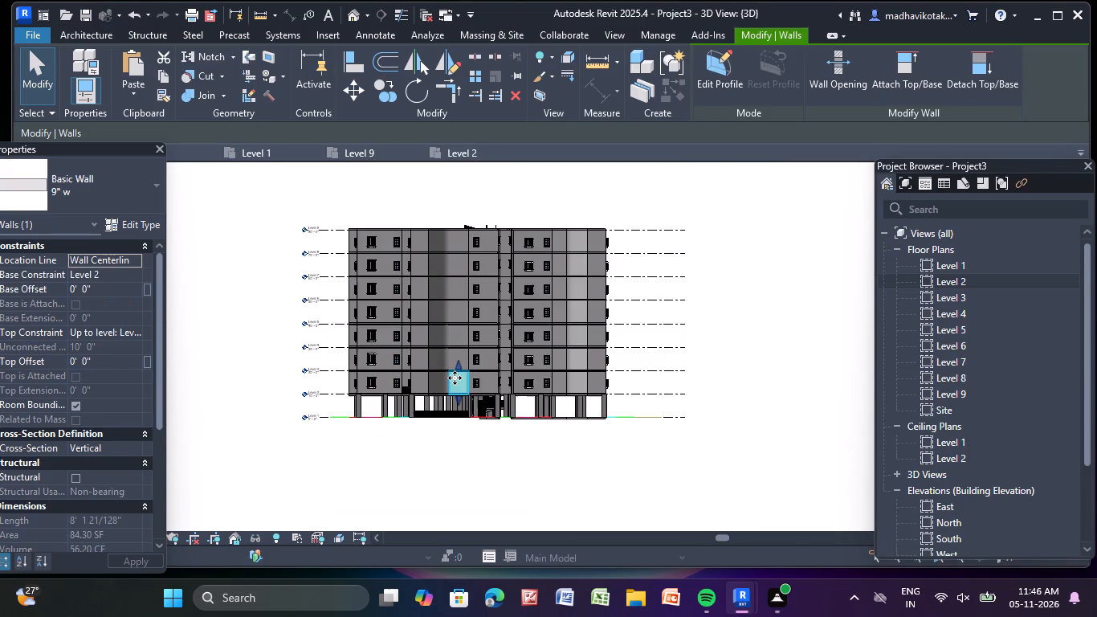
pyautogui.keyDown('shift'); pyautogui.moveTo(455, 378); pyautogui.dragTo(357, 397, button='middle'); pyautogui.keyUp('shift')
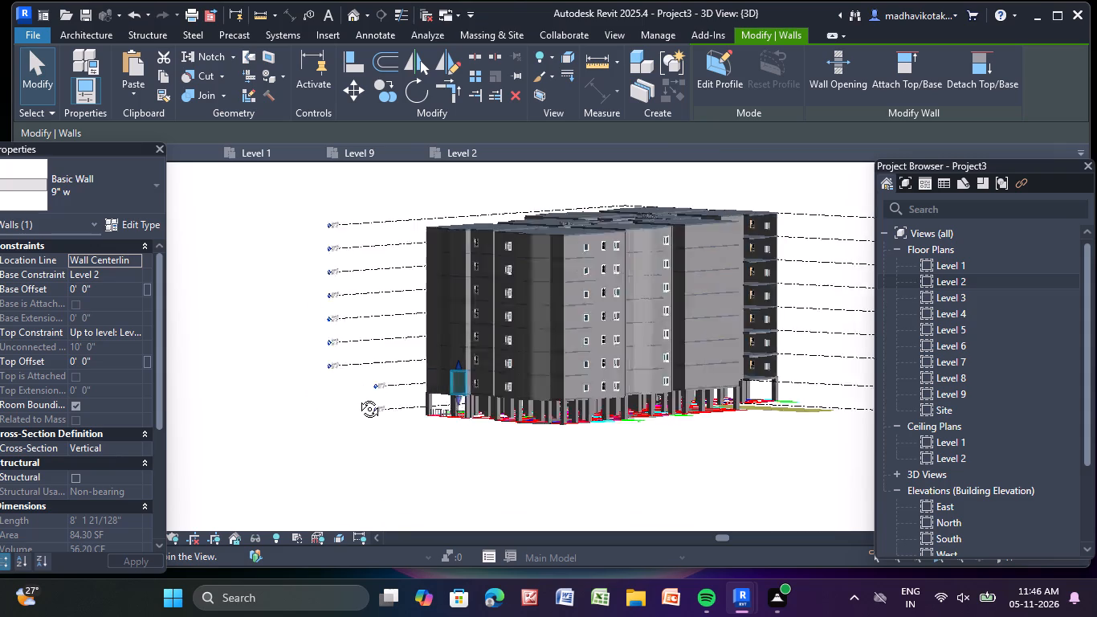
pyautogui.keyDown('shift'); pyautogui.moveTo(357, 397); pyautogui.dragTo(414, 404, button='middle'); pyautogui.keyUp('shift')
pyautogui.scroll(9, 455, 386)
pyautogui.moveTo(405, 449); pyautogui.dragTo(474, 440, button='middle')
pyautogui.press('Delete')
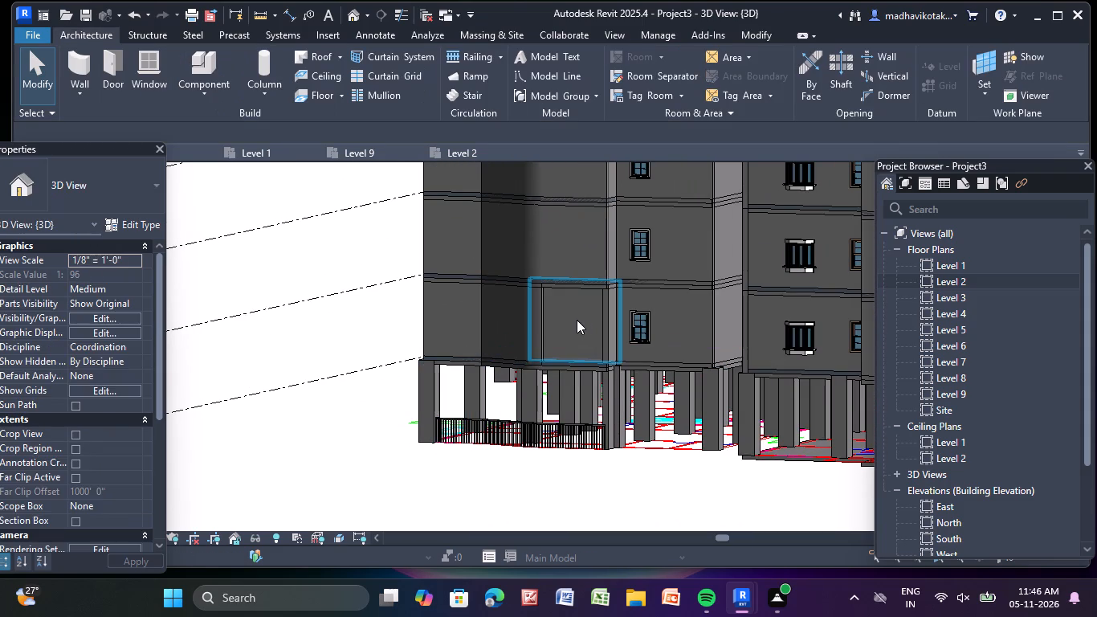
pyautogui.click(577, 320)
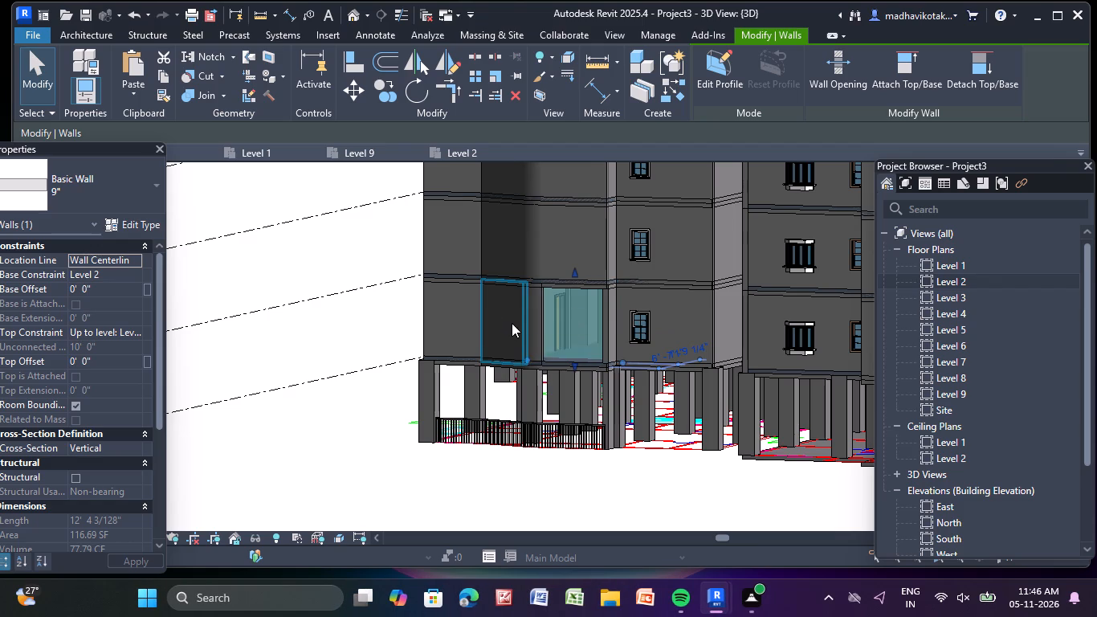
pyautogui.press('Escape')
pyautogui.click(534, 322)
pyautogui.press('Delete')
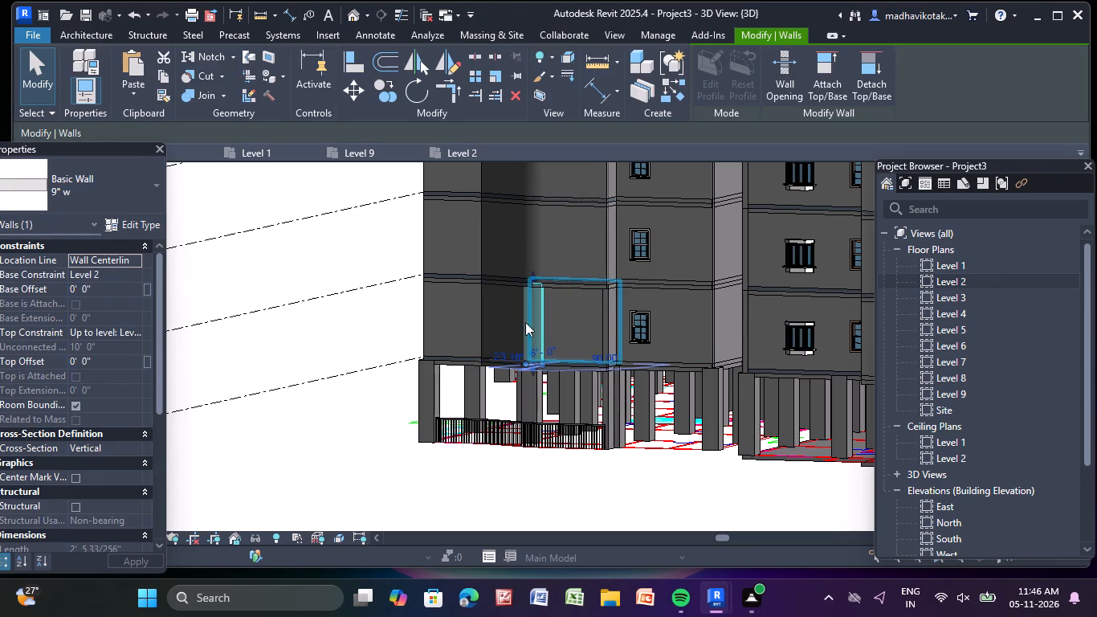
pyautogui.click(512, 327)
pyautogui.press('Delete')
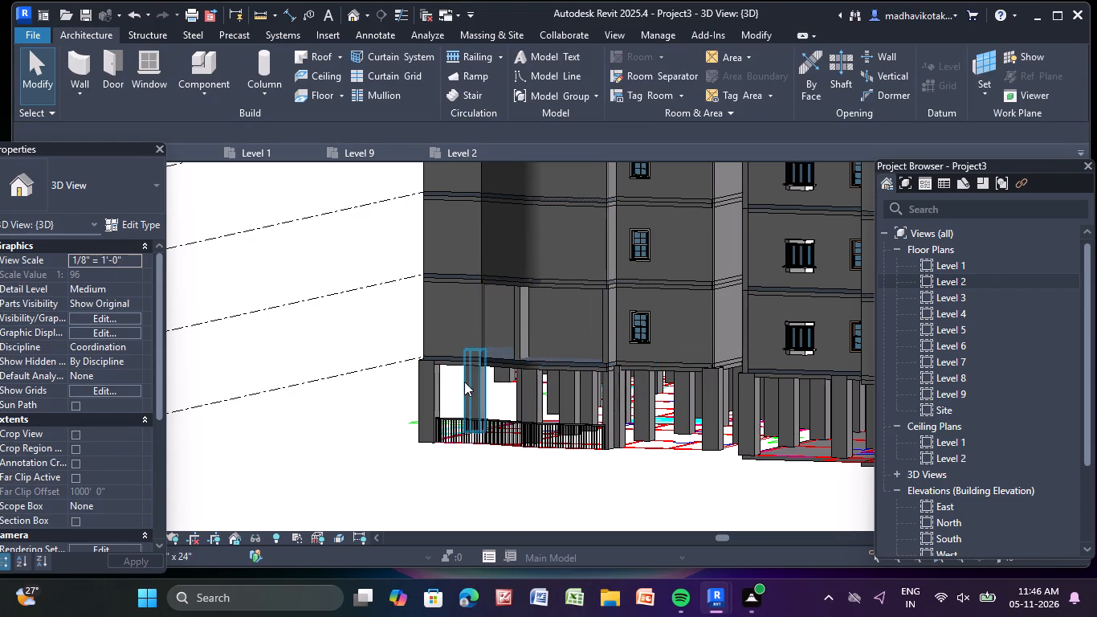
# Delete the leftover wall piece standing inside the opened Level 2 balcony of the 1819sft flat.
pyautogui.scroll(9, 436, 349)
pyautogui.scroll(4, 557, 308)
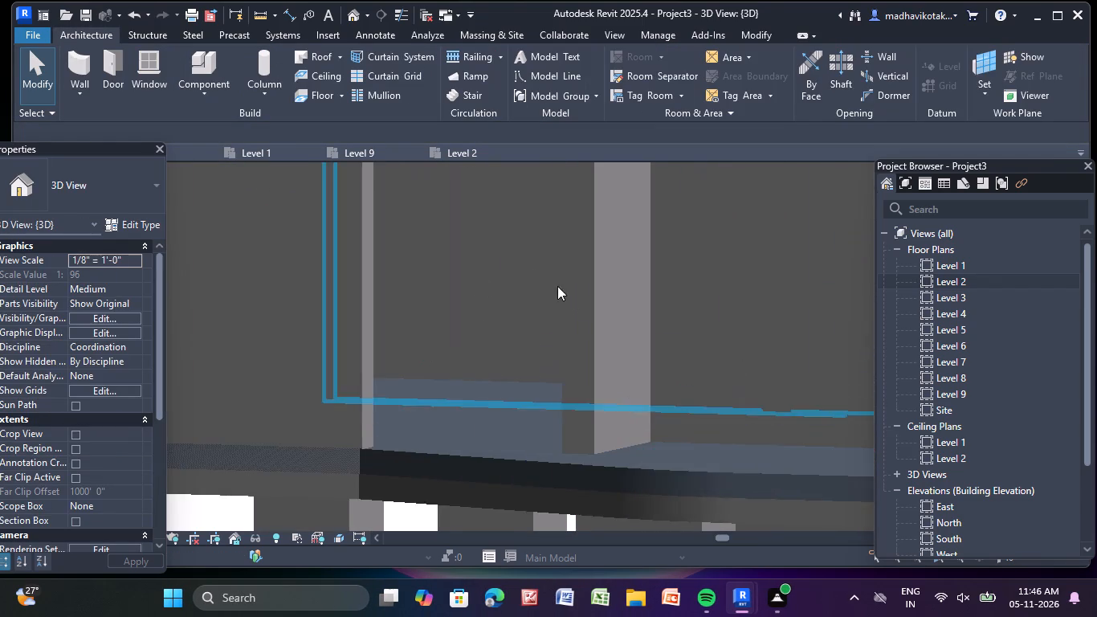
pyautogui.click(589, 306)
pyautogui.press('Delete')
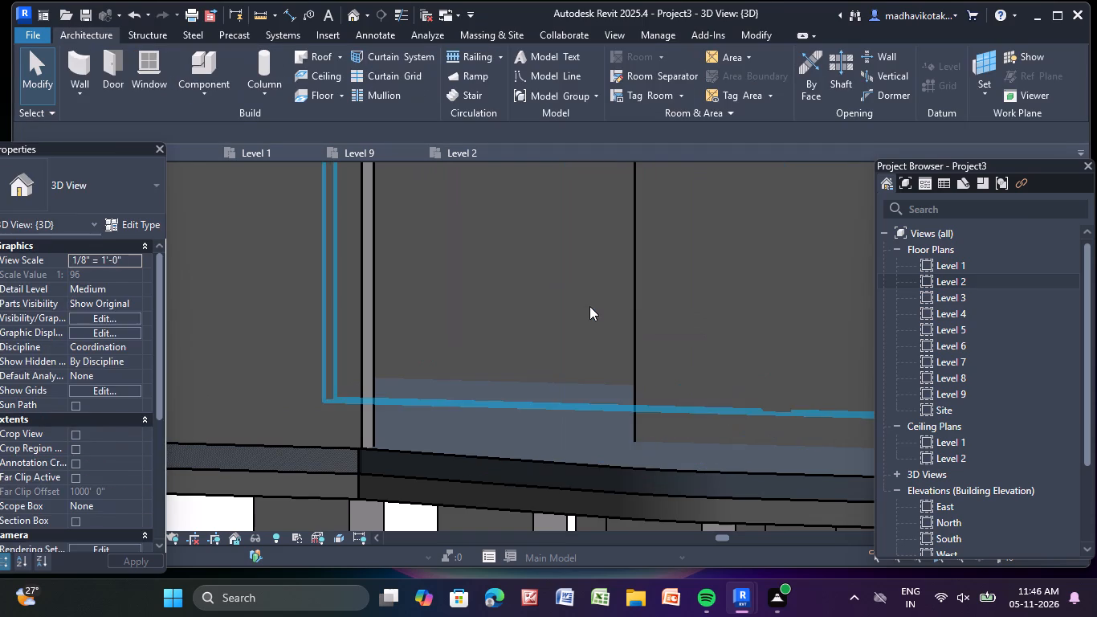
# Examine the opened balcony in 3D and check its edges in the Level 2 floor plan.
pyautogui.scroll(-4, 589, 306)
pyautogui.moveTo(589, 306); pyautogui.dragTo(434, 250, button='middle')
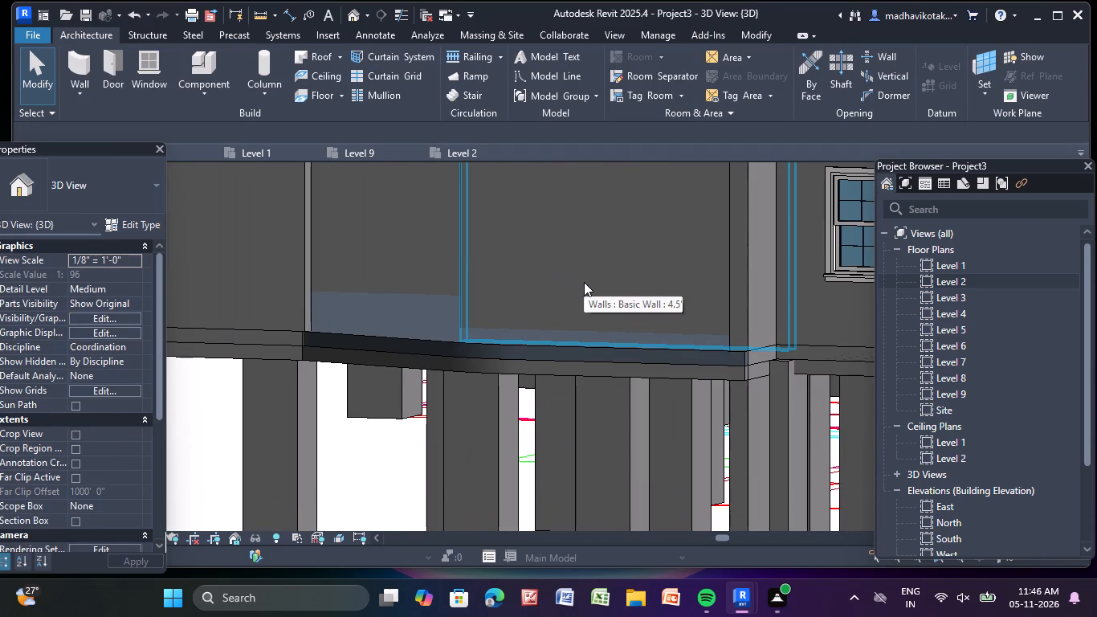
pyautogui.scroll(-5, 584, 282)
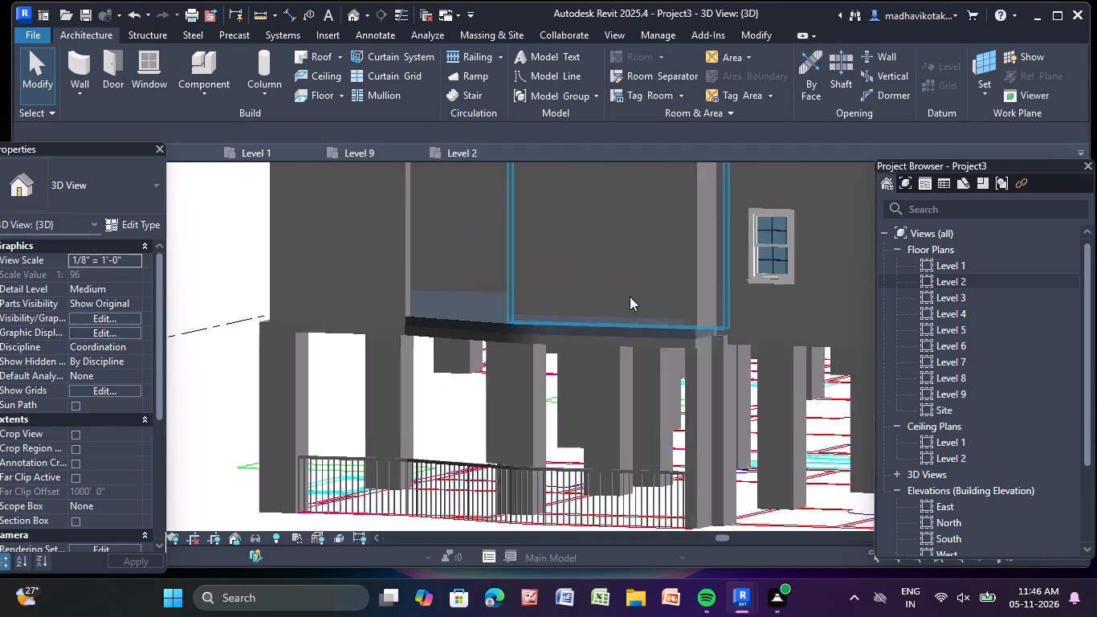
pyautogui.scroll(-2, 630, 296)
pyautogui.doubleClick(947, 283)
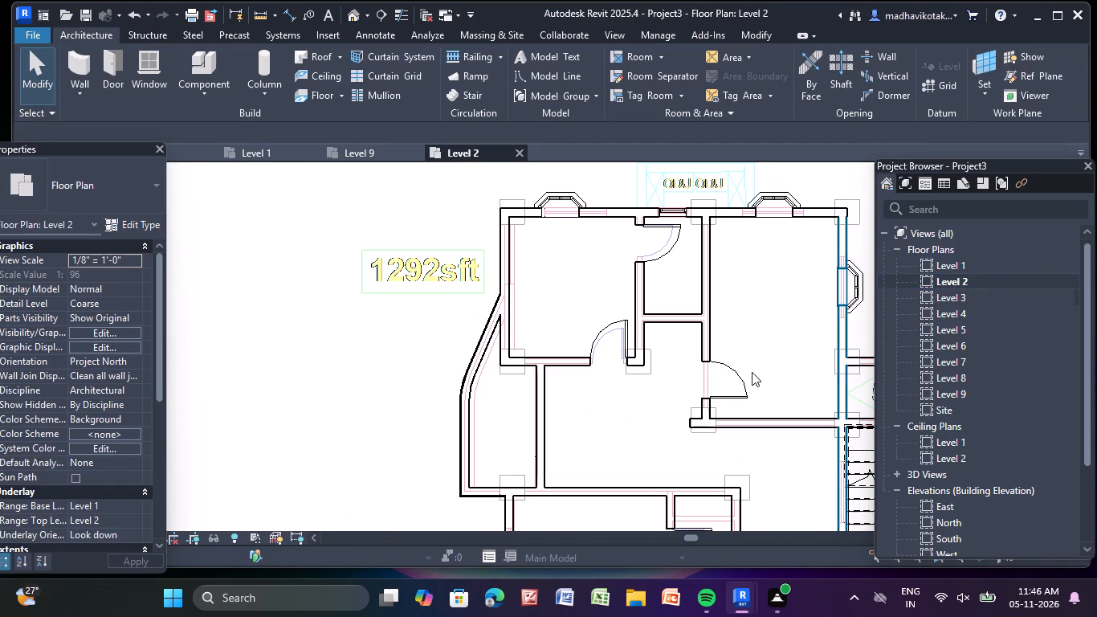
pyautogui.scroll(-5, 672, 386)
pyautogui.moveTo(642, 367); pyautogui.dragTo(545, 186, button='middle')
pyautogui.moveTo(599, 437); pyautogui.dragTo(528, 184, button='middle')
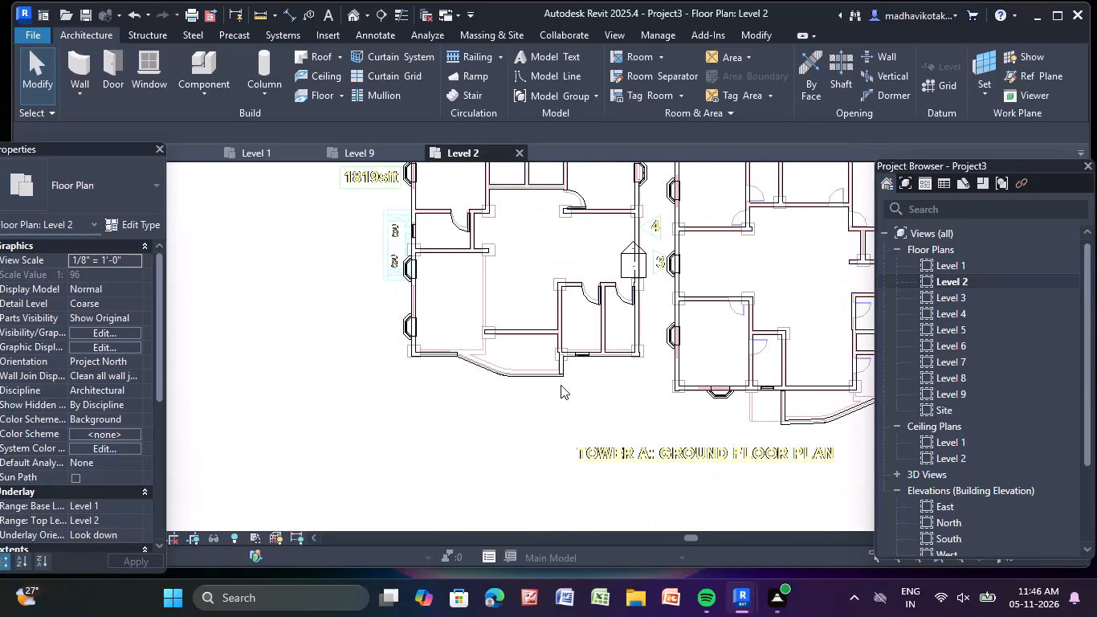
pyautogui.moveTo(548, 362); pyautogui.dragTo(543, 332, button='middle')
pyautogui.scroll(8, 513, 351)
pyautogui.scroll(-6, 509, 332)
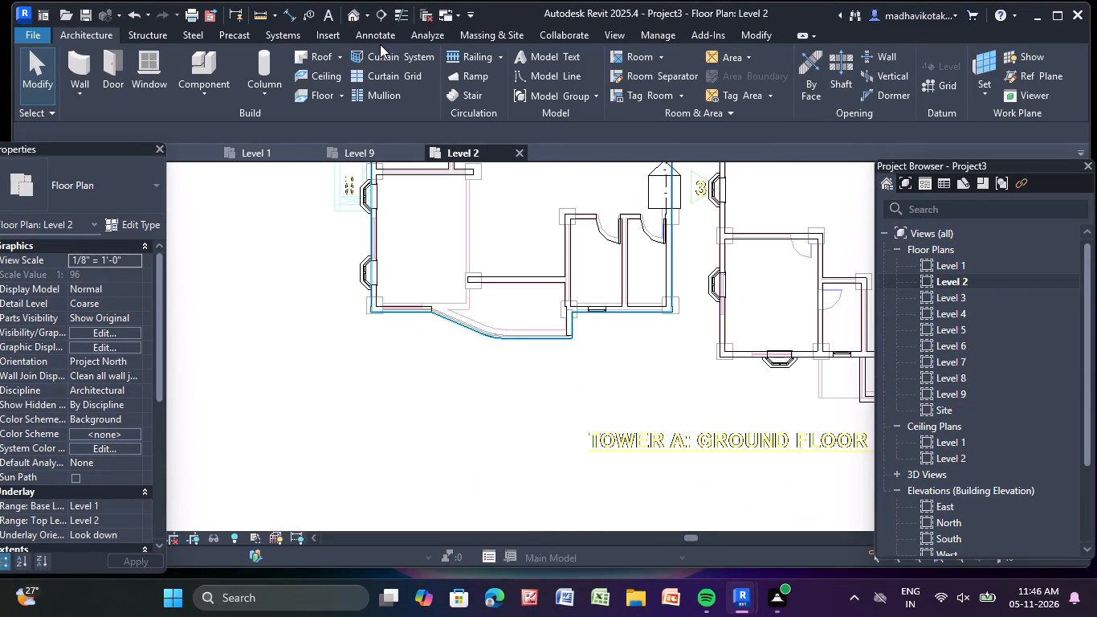
# In the 3D view, delete the railing standing at ground level between the columns below the opened balcony.
pyautogui.click(355, 12)
pyautogui.scroll(-6, 525, 276)
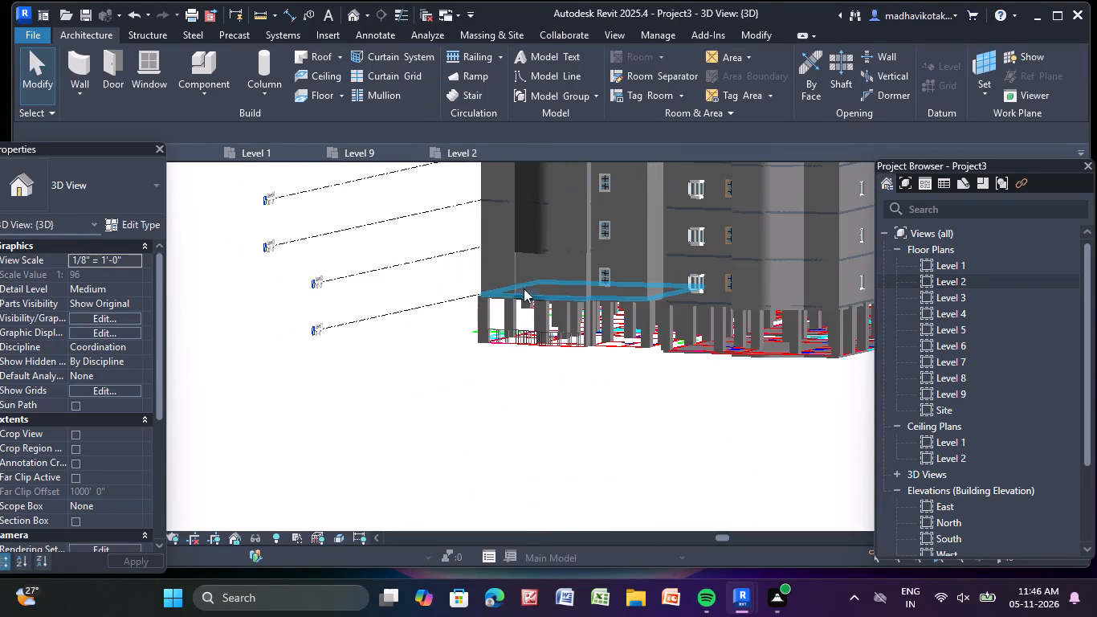
pyautogui.scroll(4, 534, 346)
pyautogui.click(541, 331)
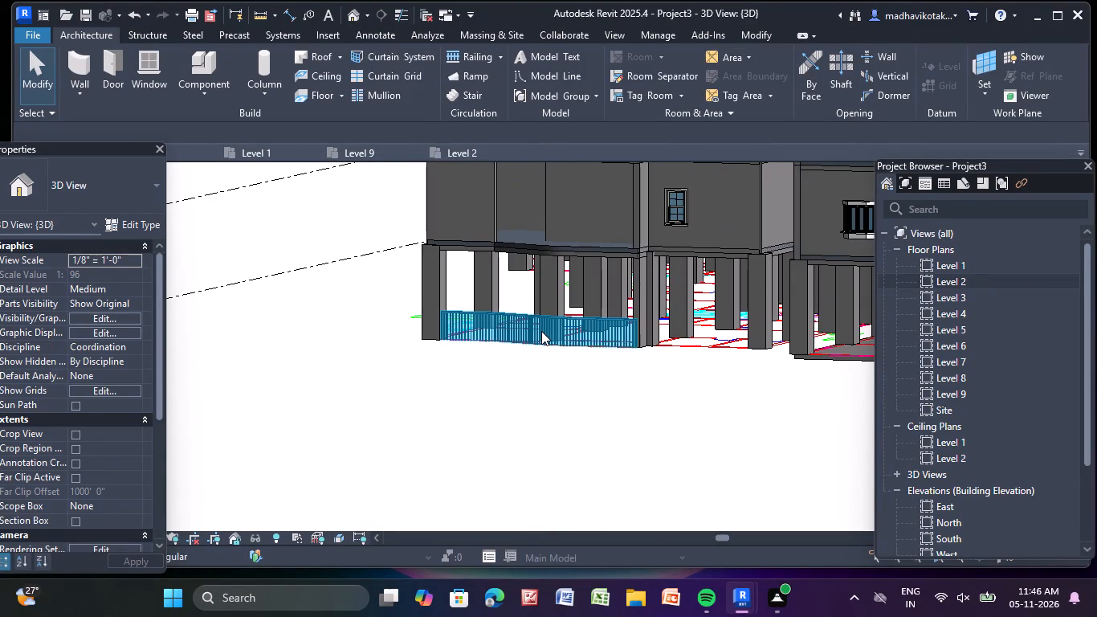
pyautogui.press('Delete')
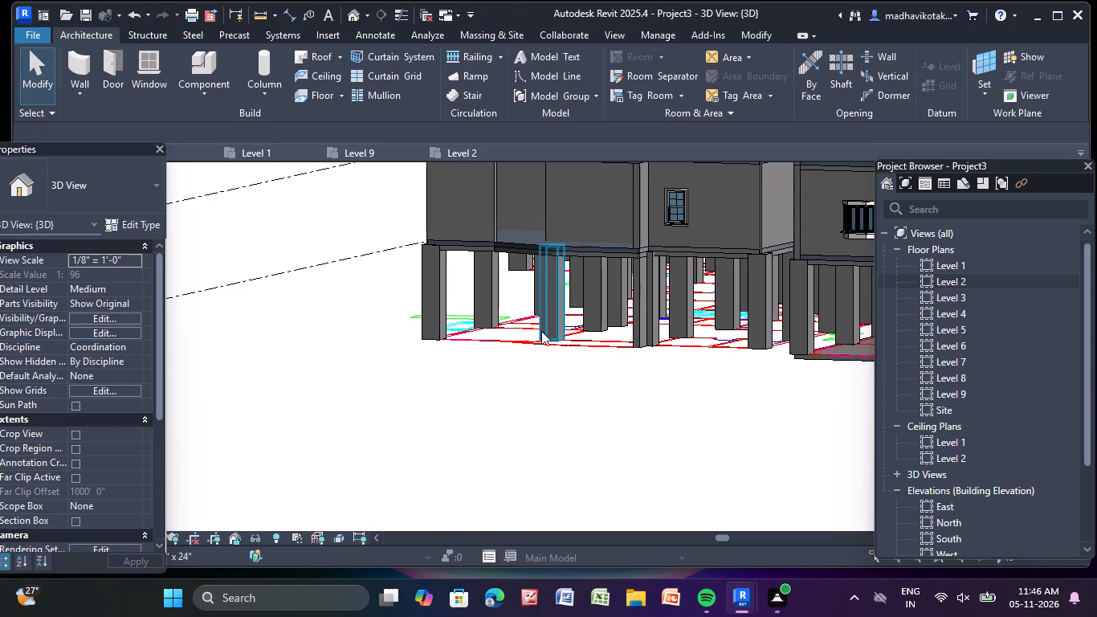
# Create a Handrail - Rectangular railing on Level 2 along the straight, arc and slanted outer edges of the 1819sft flat's curved balcony.
pyautogui.doubleClick(955, 280)
pyautogui.scroll(3, 484, 349)
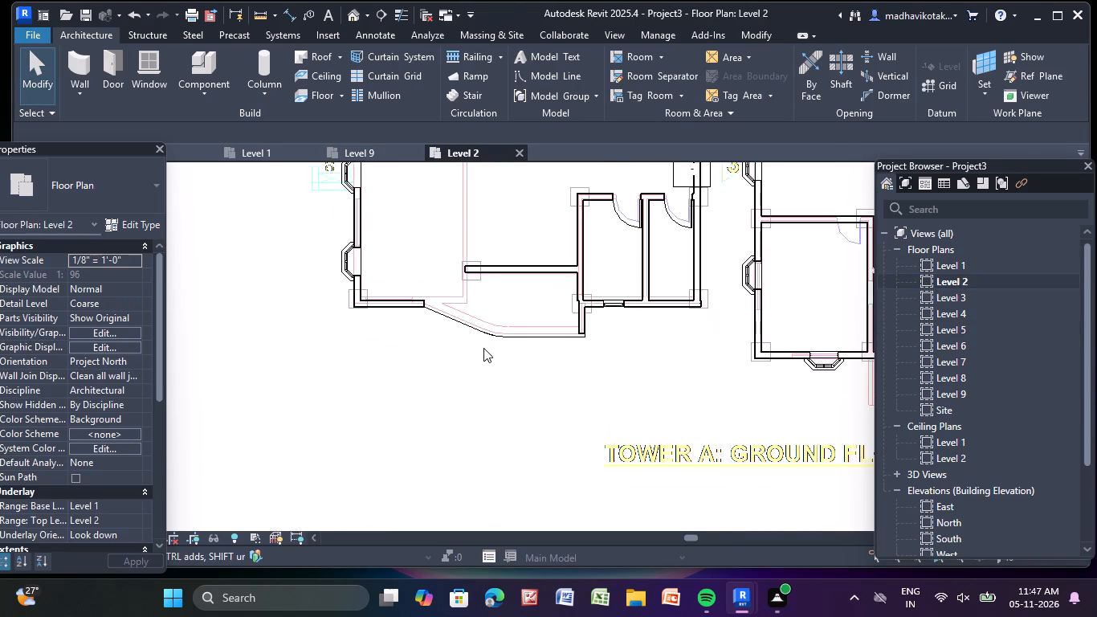
pyautogui.scroll(2, 483, 348)
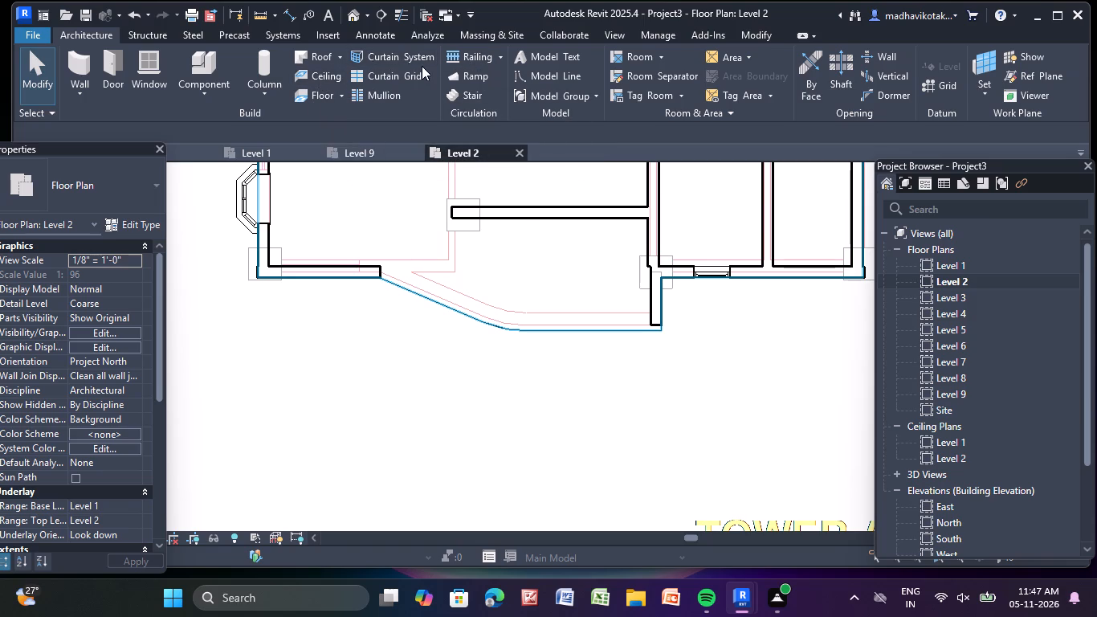
pyautogui.click(467, 54)
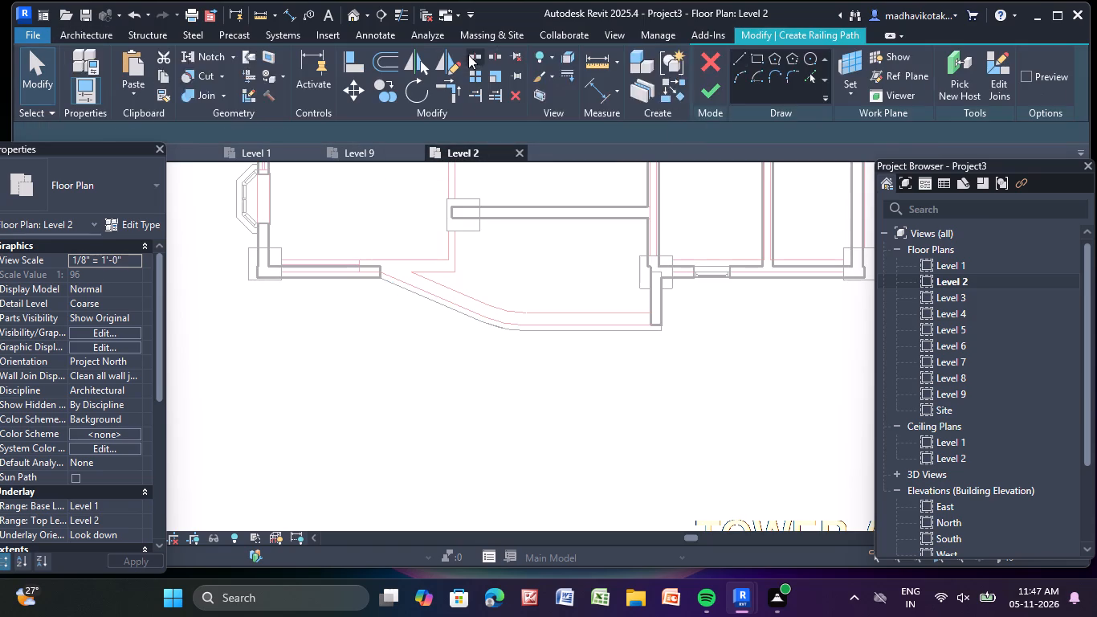
pyautogui.click(809, 72)
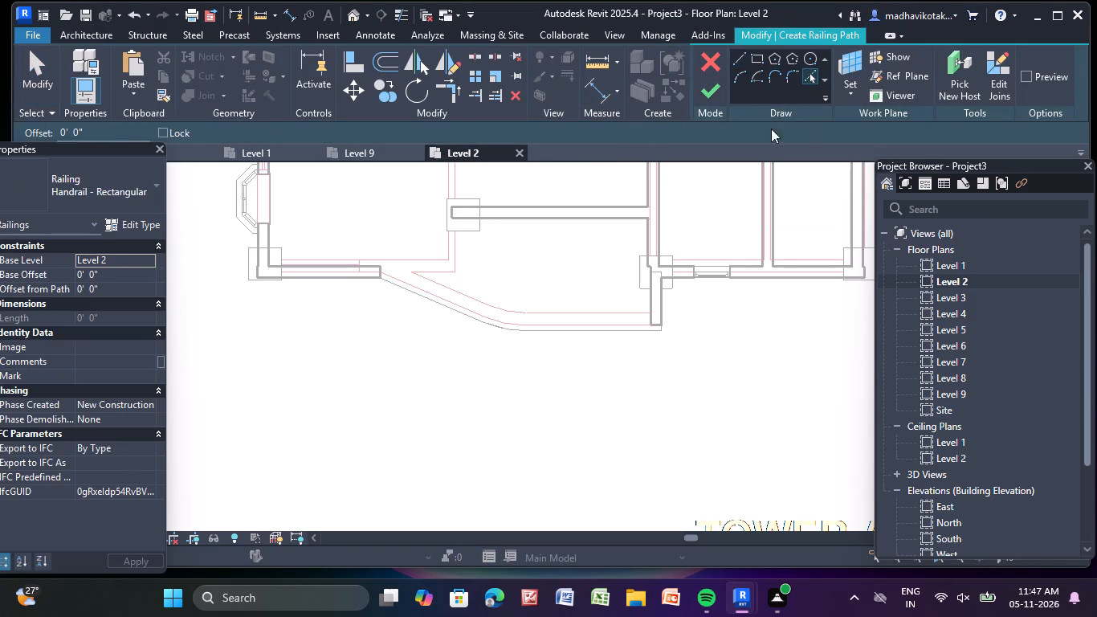
pyautogui.click(596, 331)
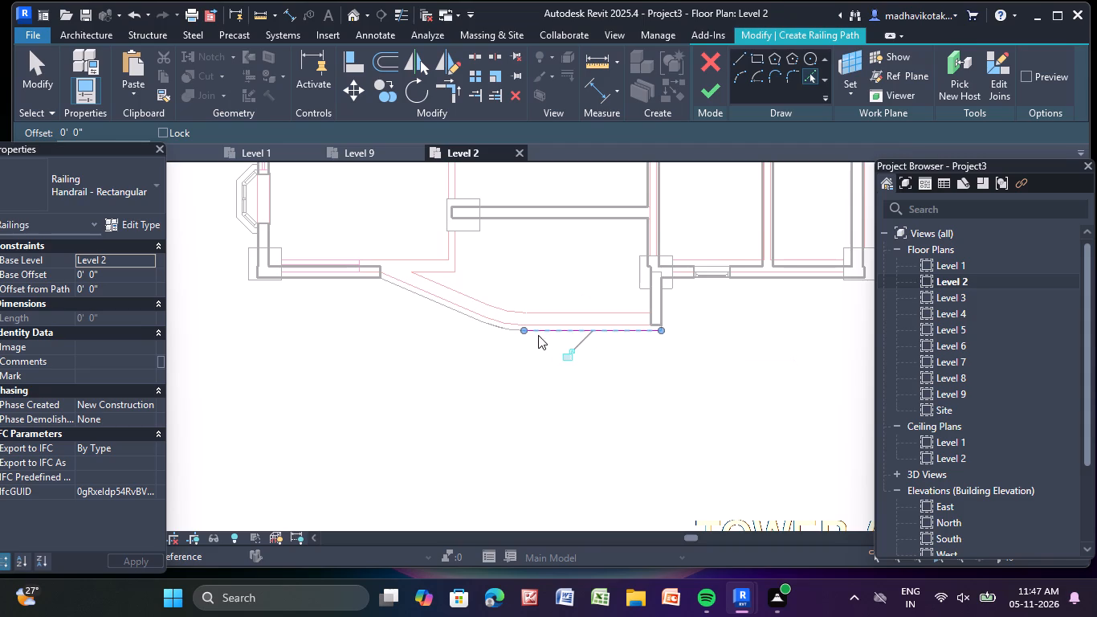
pyautogui.click(496, 334)
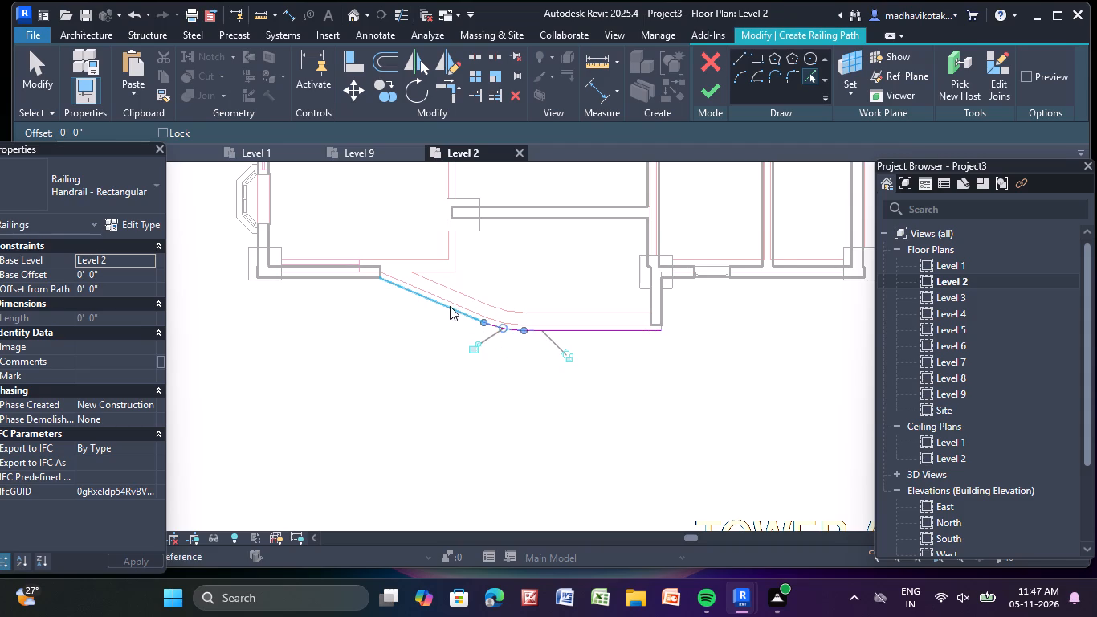
pyautogui.click(447, 306)
pyautogui.click(711, 86)
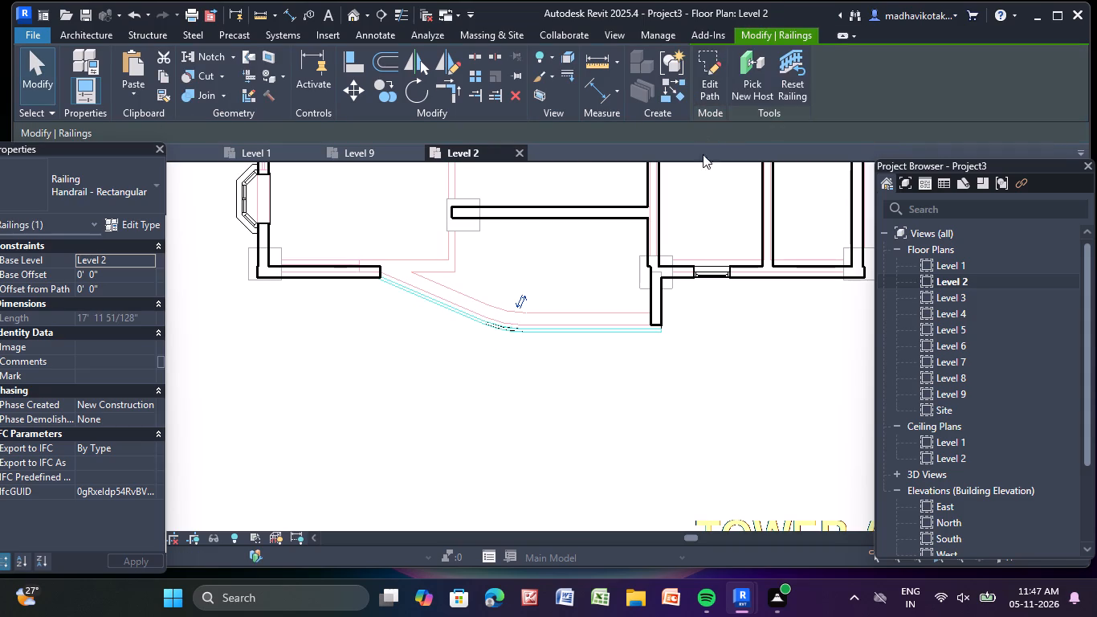
pyautogui.press('Escape')
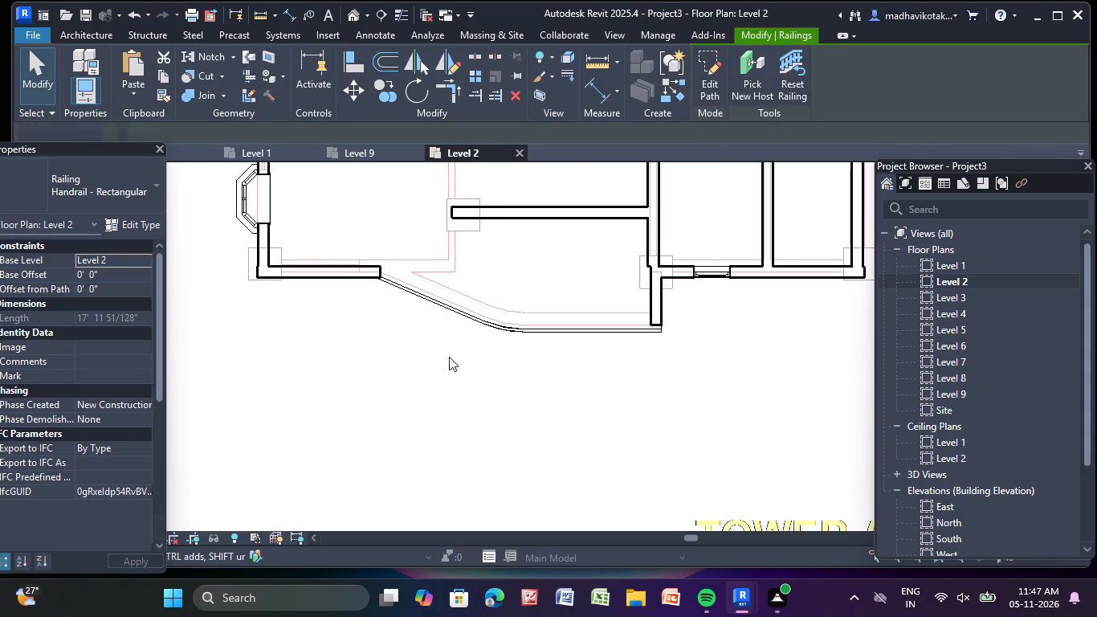
pyautogui.press('Escape')
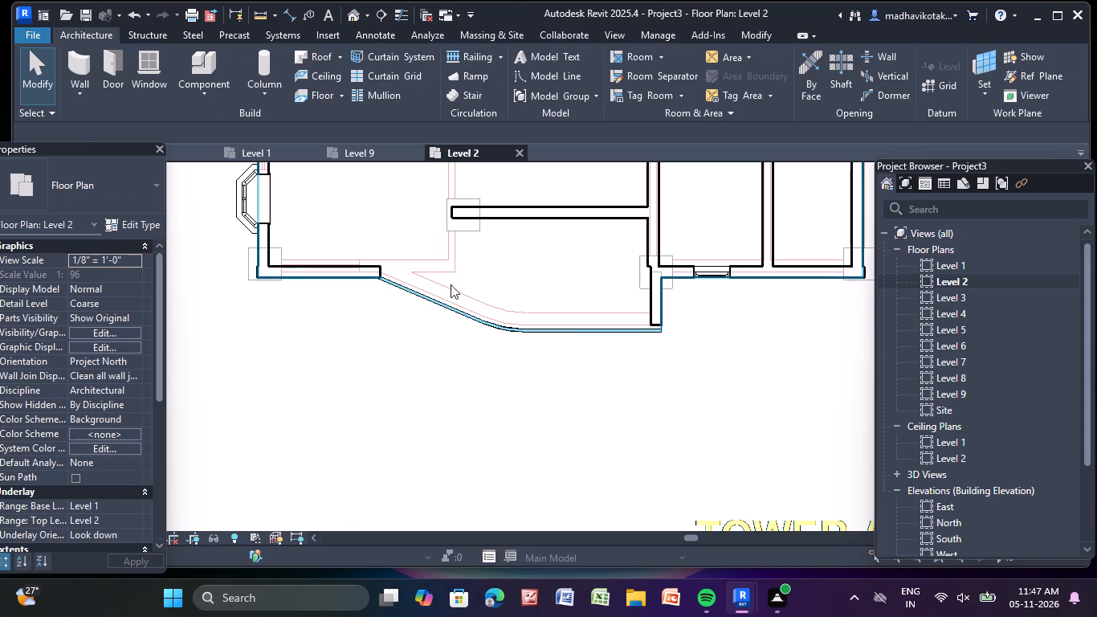
# Open the 3D view to check the new Level 2 railing on the front balcony.
pyautogui.scroll(3, 488, 373)
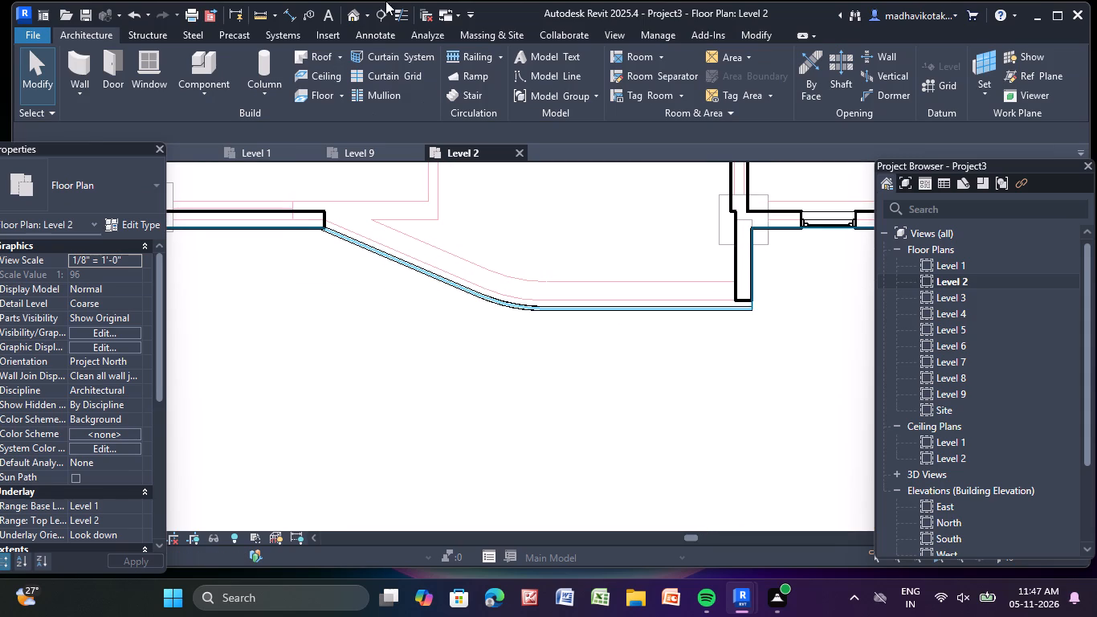
pyautogui.click(351, 10)
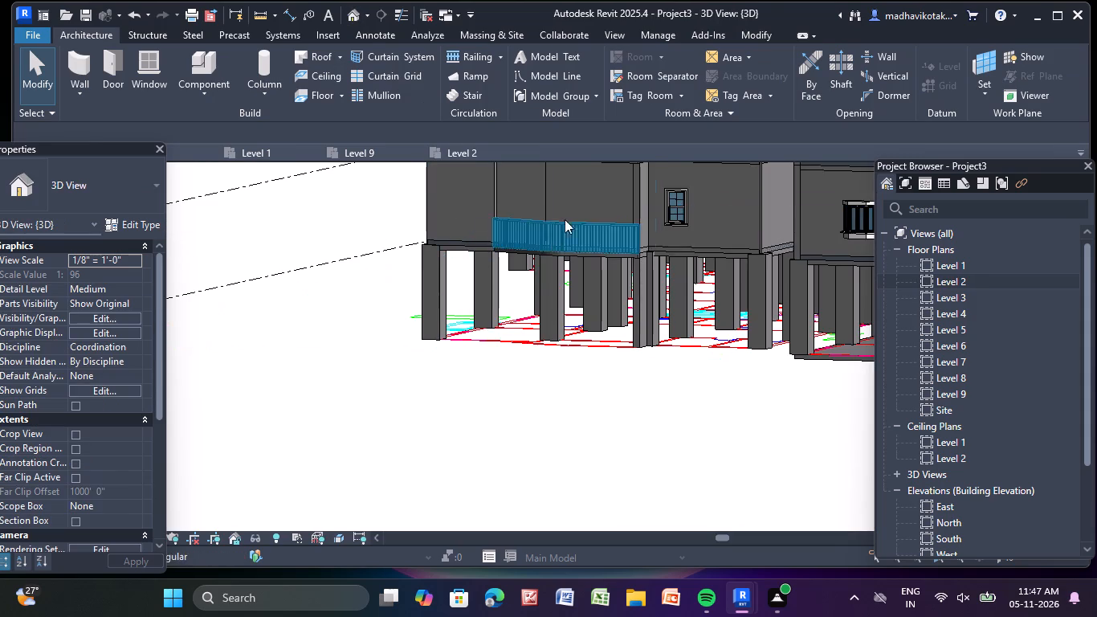
# Inspect the Level 2 railing up close and review the layer structure of the Generic - 12" roof slab behind it.
pyautogui.scroll(8, 566, 210)
pyautogui.scroll(4, 742, 296)
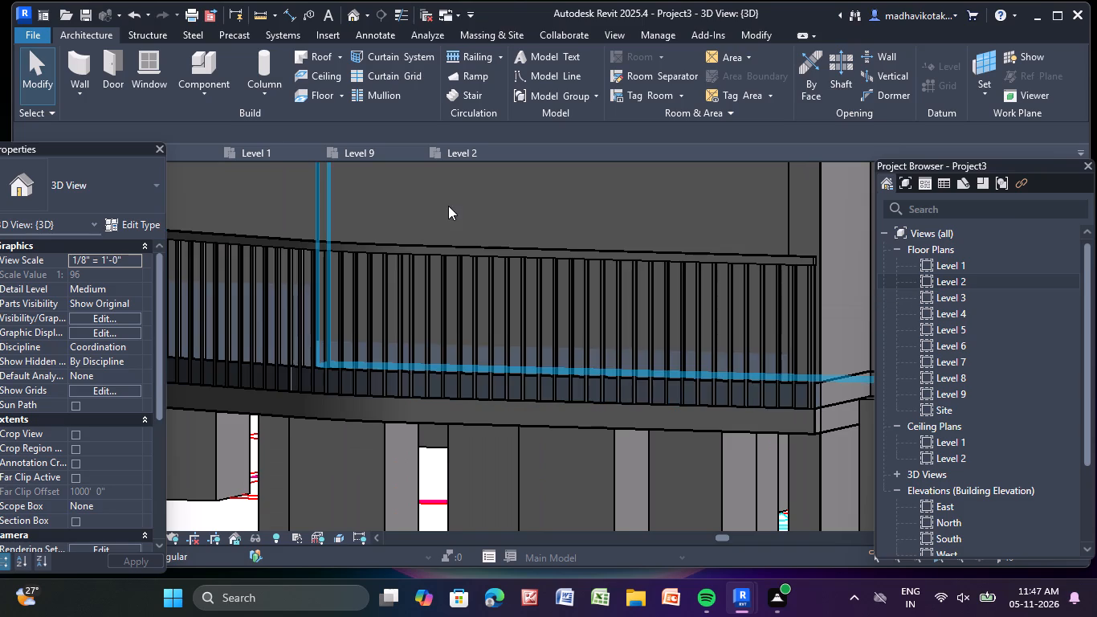
pyautogui.scroll(7, 396, 411)
pyautogui.scroll(4, 499, 315)
pyautogui.click(491, 256)
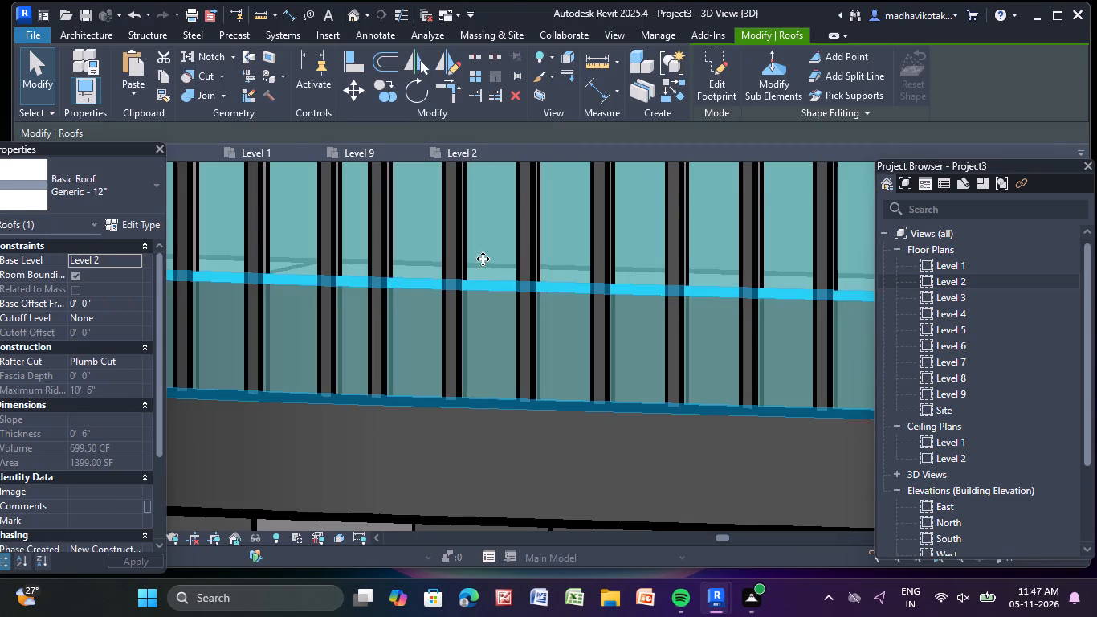
pyautogui.click(139, 222)
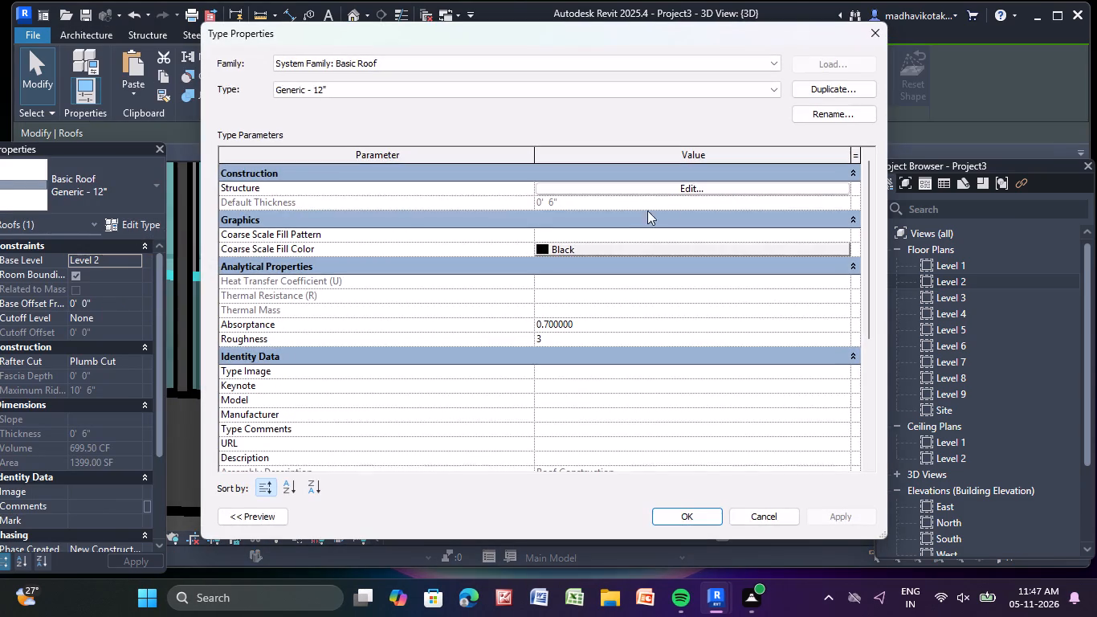
pyautogui.click(693, 180)
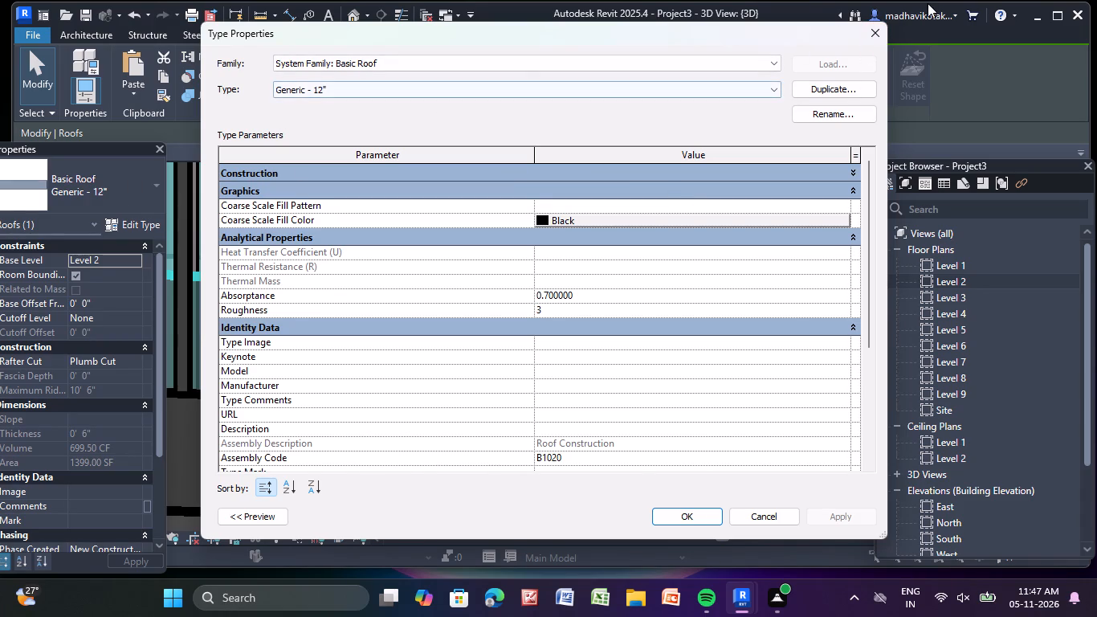
pyautogui.click(867, 33)
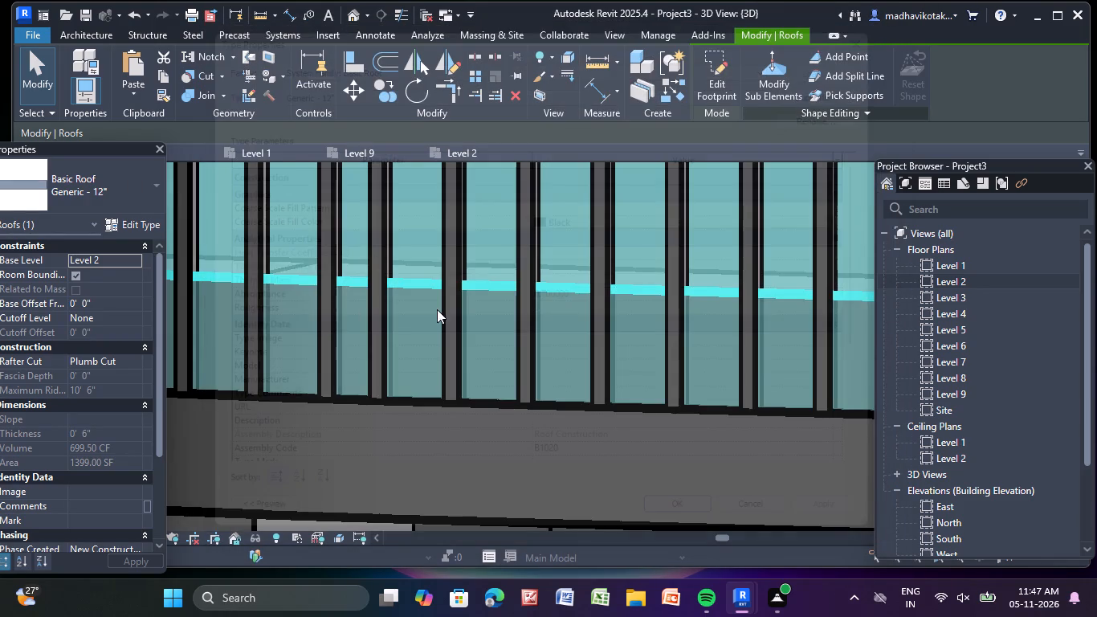
pyautogui.click(122, 221)
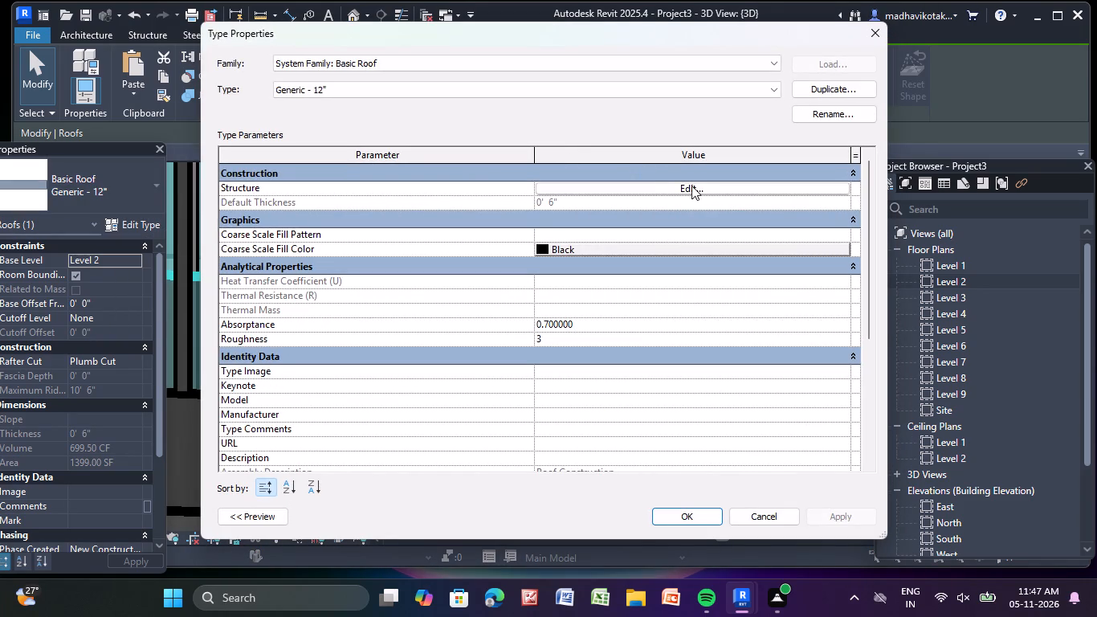
pyautogui.click(700, 187)
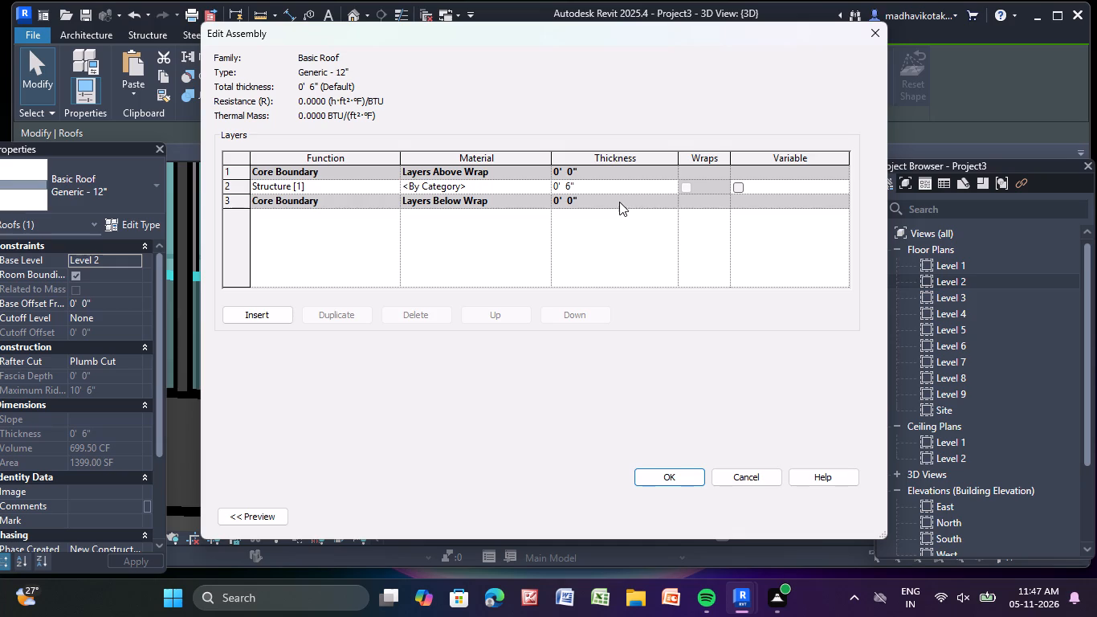
pyautogui.click(659, 480)
pyautogui.click(818, 515)
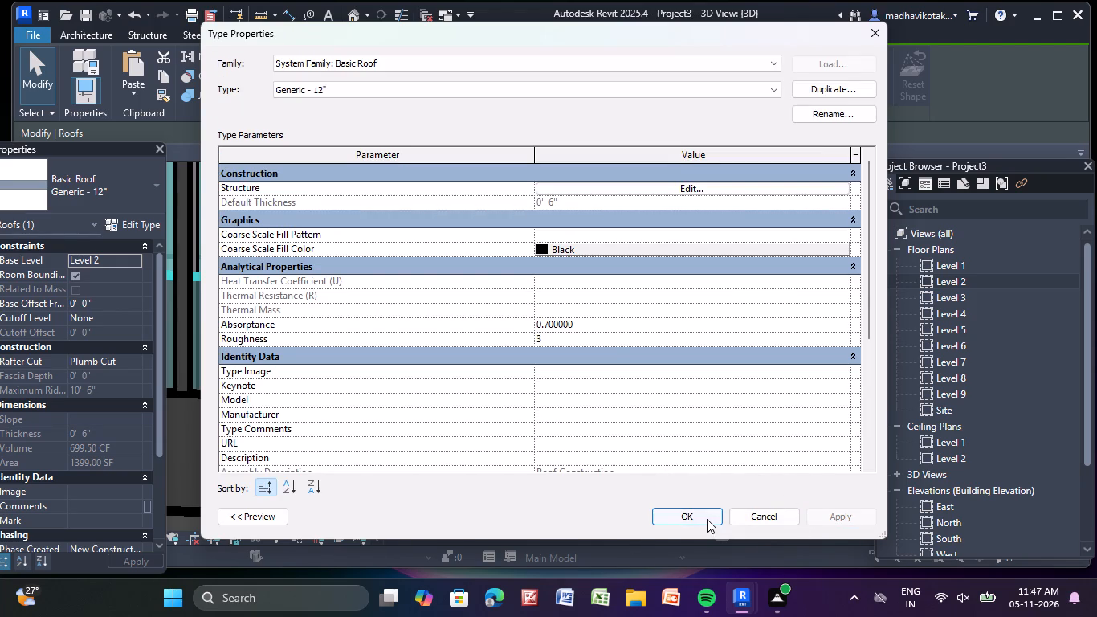
pyautogui.click(707, 518)
pyautogui.scroll(-6, 708, 502)
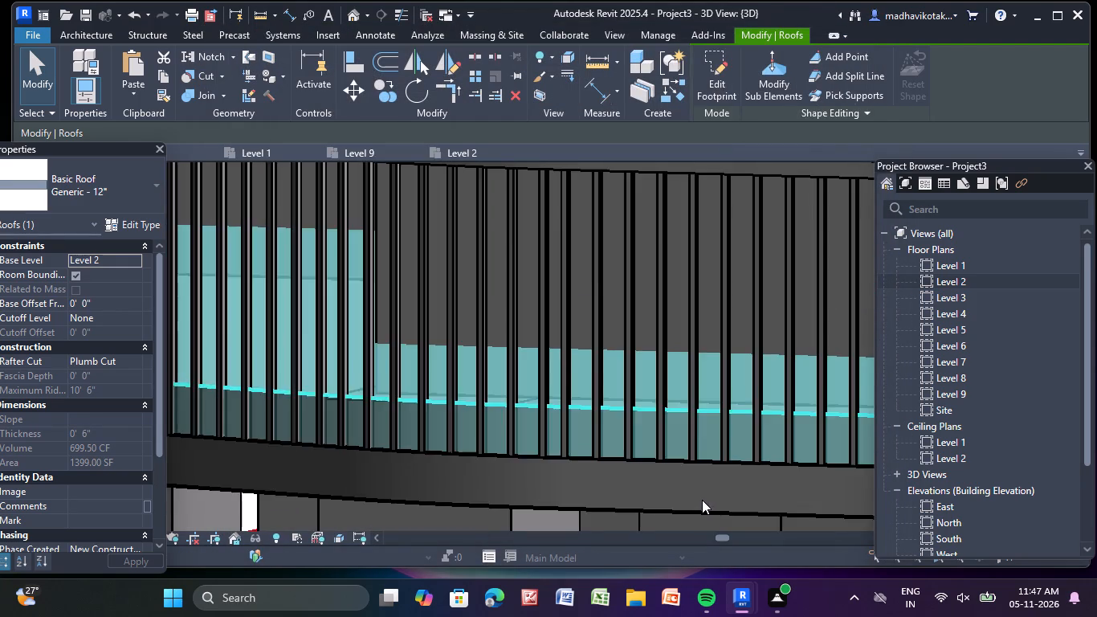
pyautogui.moveTo(702, 500); pyautogui.dragTo(603, 394, button='middle')
pyautogui.scroll(-5, 602, 393)
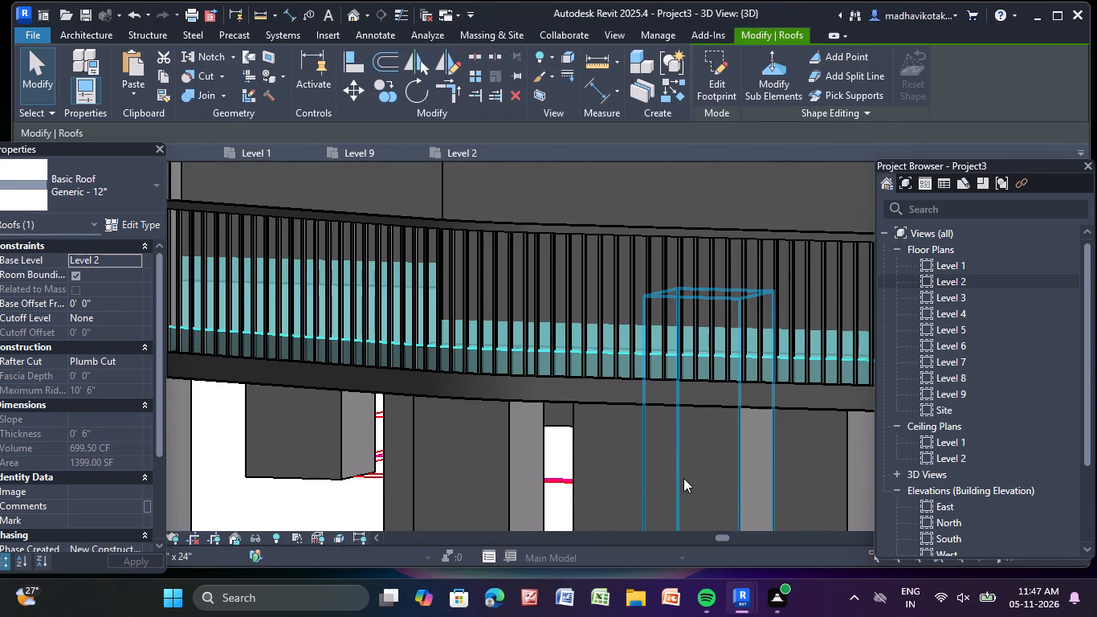
pyautogui.press('Escape')
pyautogui.press('Escape')
pyautogui.press('Escape')
pyautogui.press('Escape')
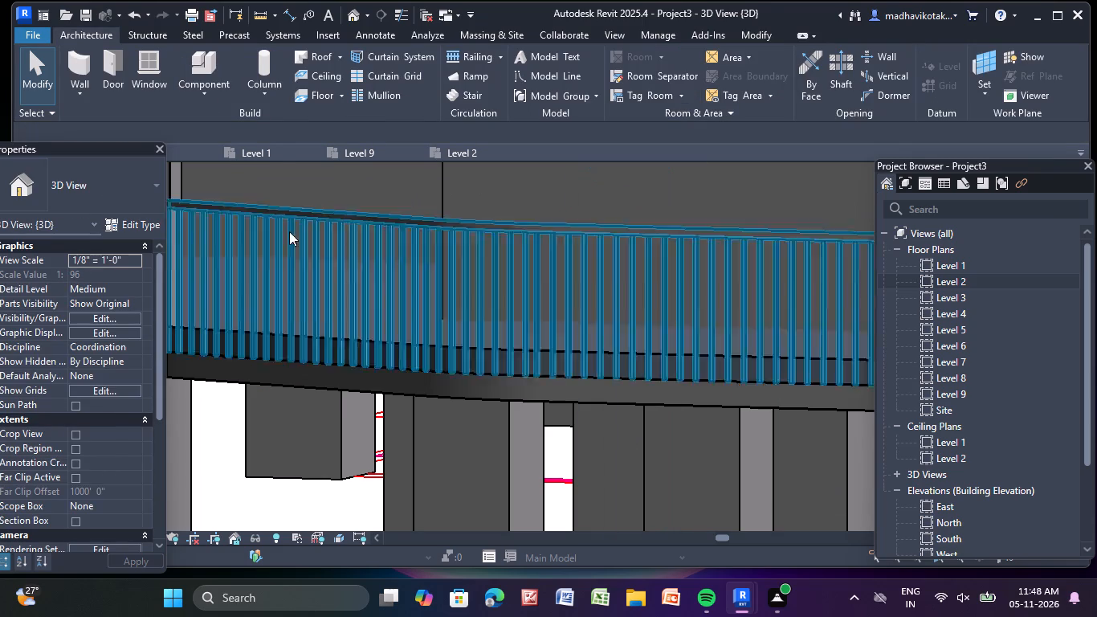
# Delete the three 9" w outer walls around the Level 3 balcony directly above the railing, plus the partition wall behind them.
pyautogui.scroll(-7, 730, 333)
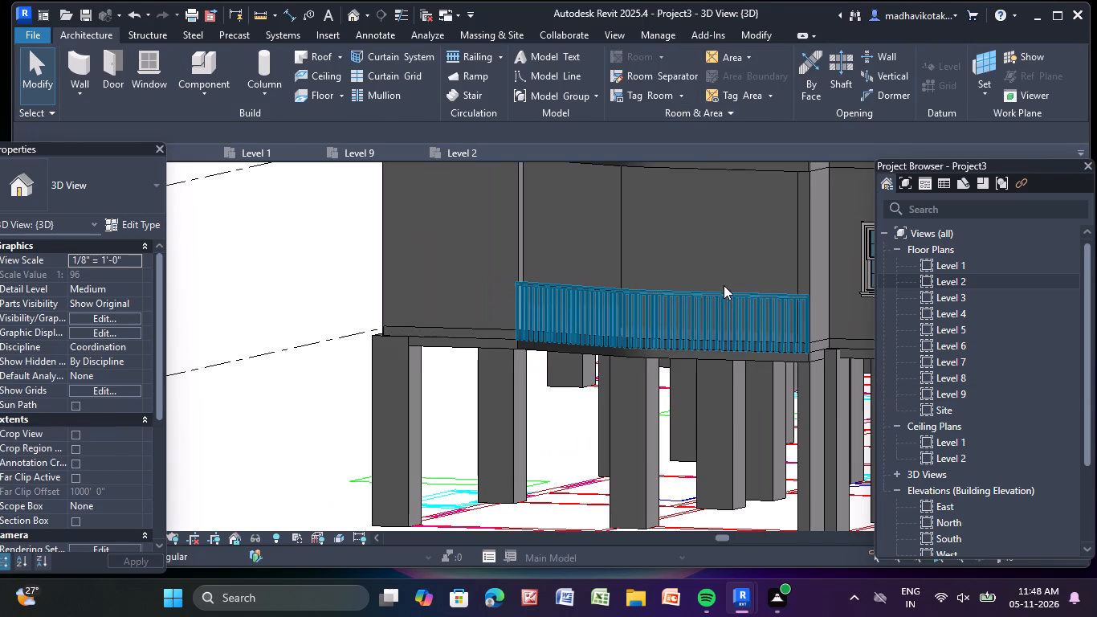
pyautogui.scroll(-4, 508, 180)
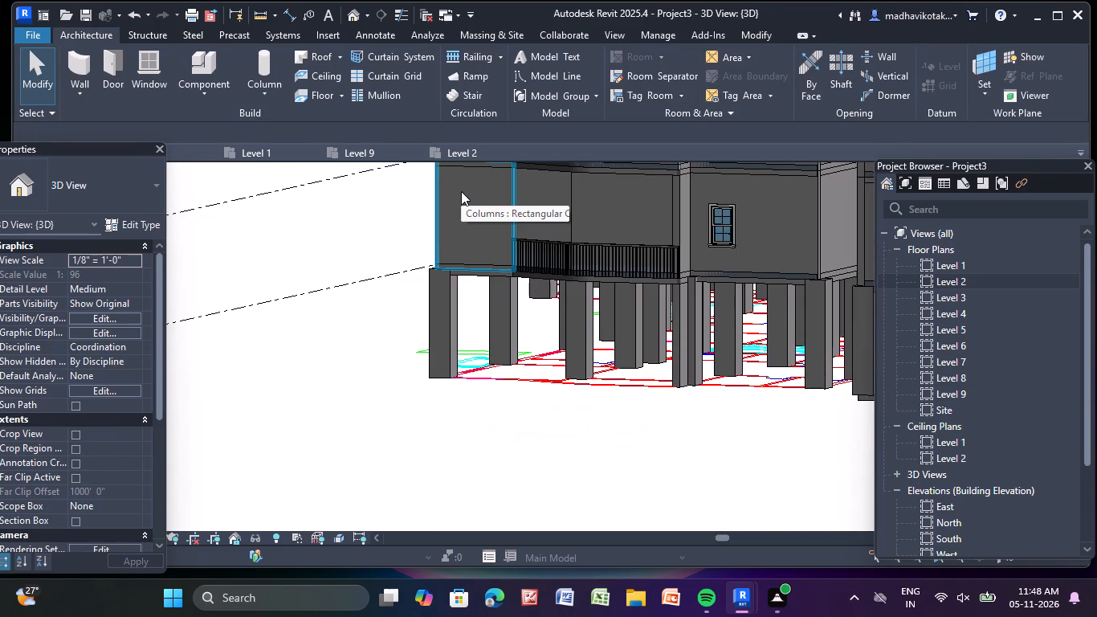
pyautogui.scroll(-1, 483, 233)
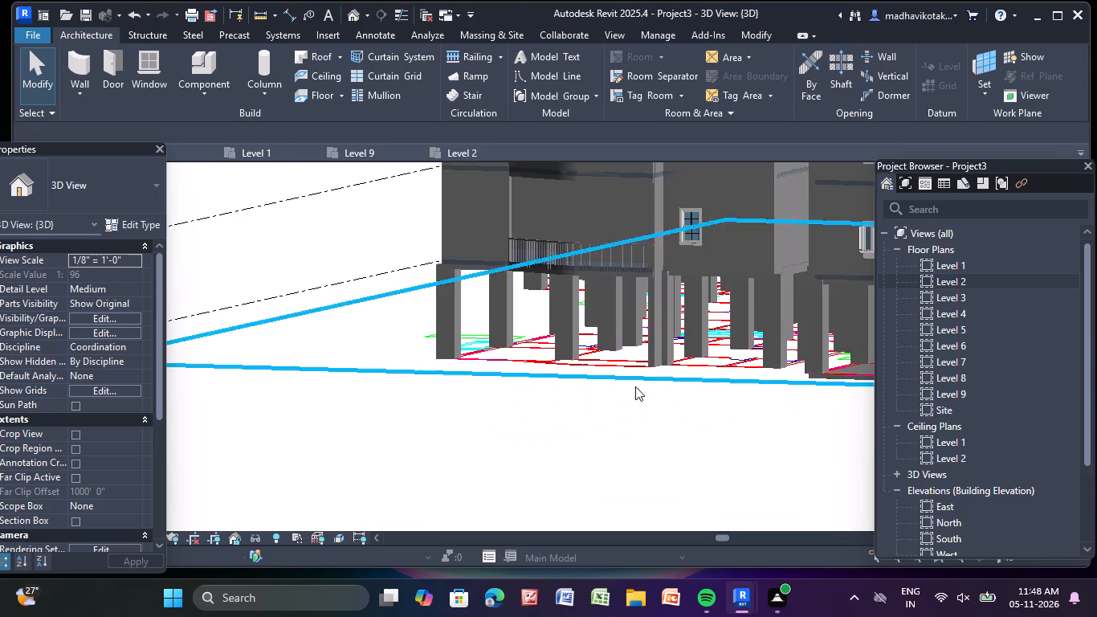
pyautogui.moveTo(576, 559); pyautogui.dragTo(575, 586, button='middle')
pyautogui.scroll(-4, 643, 433)
pyautogui.scroll(-3, 630, 369)
pyautogui.moveTo(630, 369); pyautogui.dragTo(611, 479, button='middle')
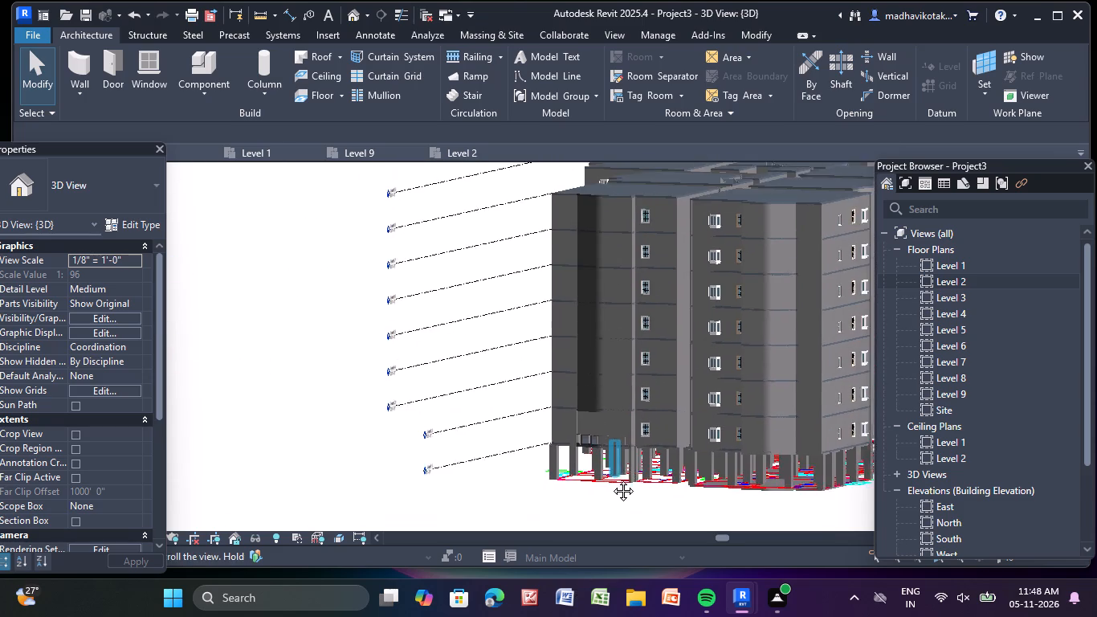
pyautogui.moveTo(611, 479); pyautogui.dragTo(609, 484, button='middle')
pyautogui.scroll(4, 582, 443)
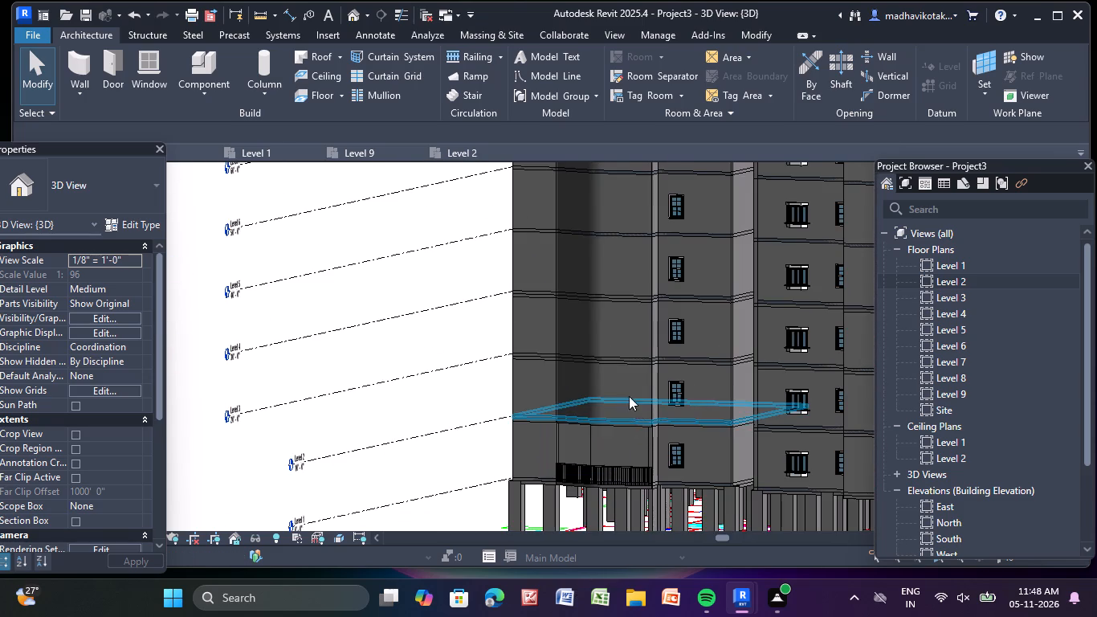
pyautogui.scroll(5, 622, 393)
pyautogui.click(610, 412)
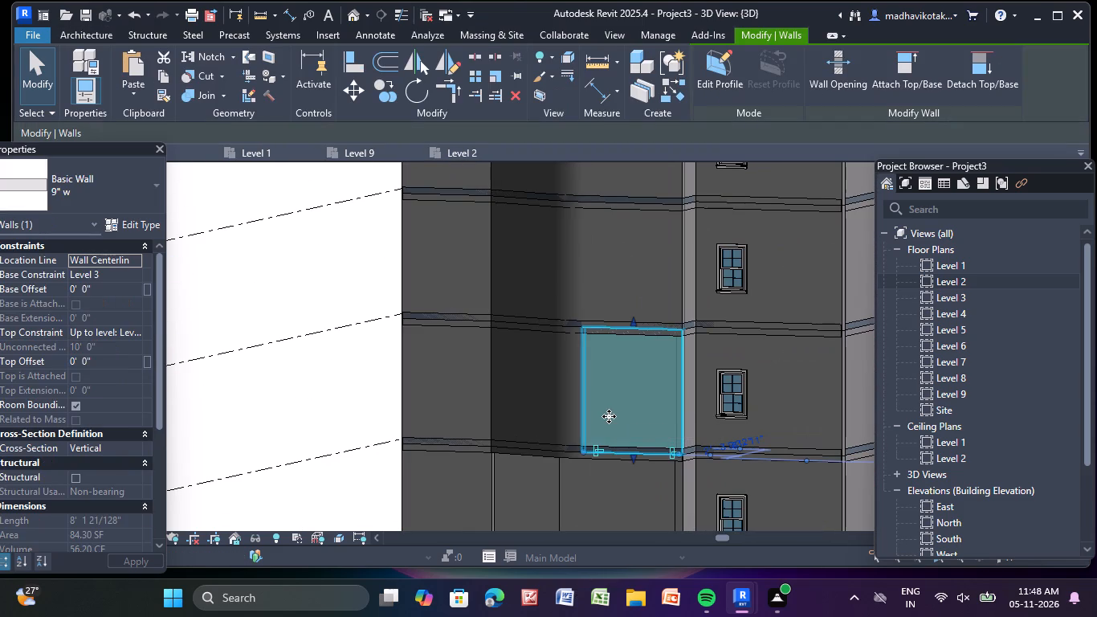
pyautogui.press('Delete')
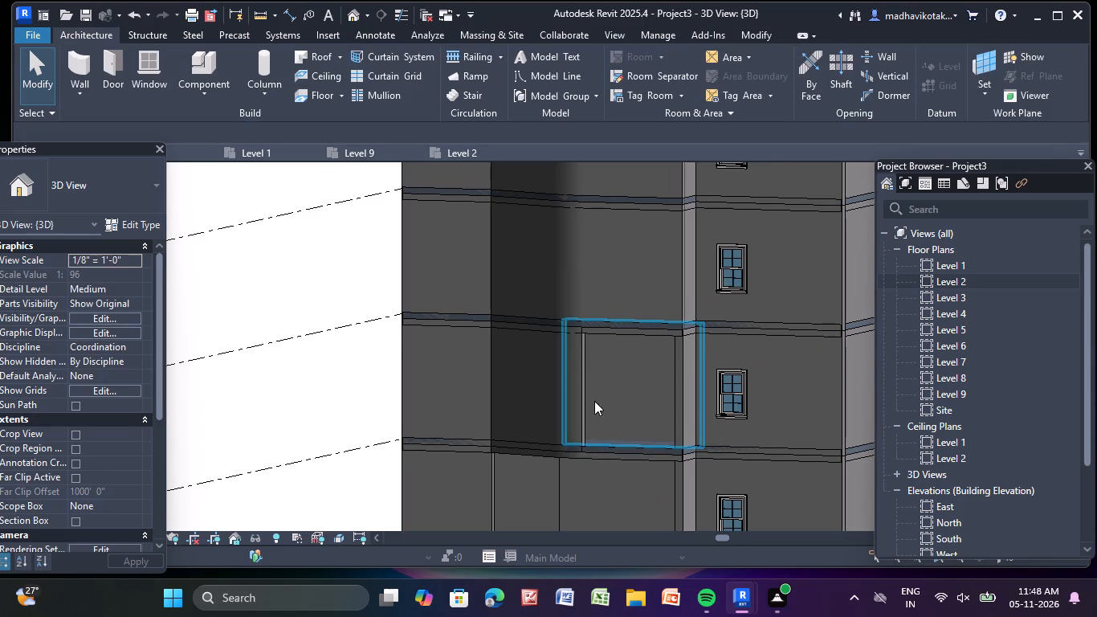
pyautogui.click(568, 382)
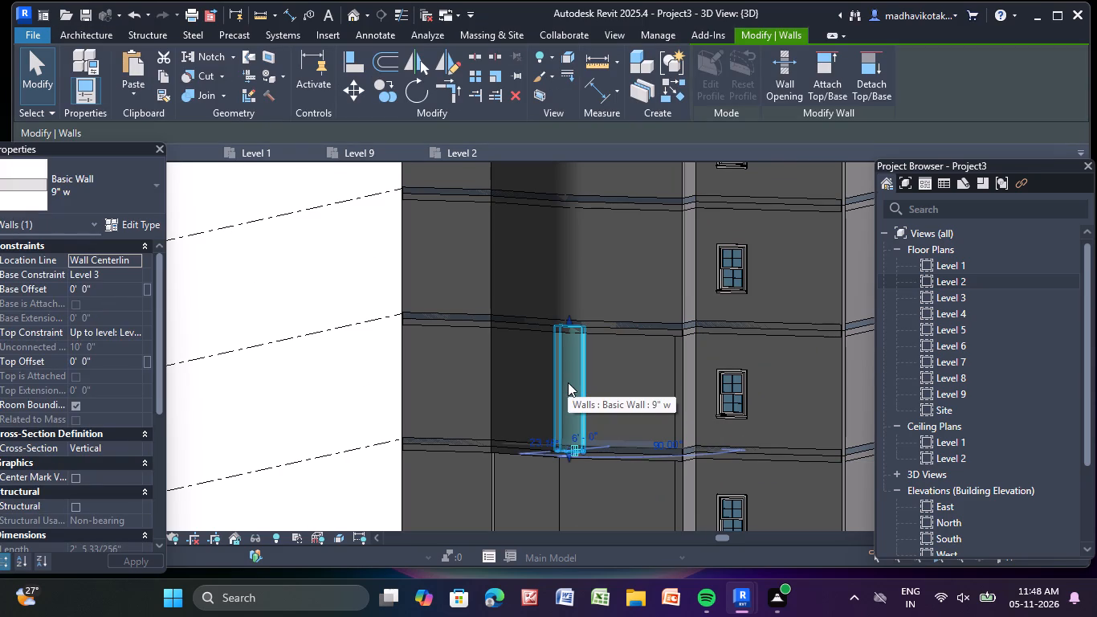
pyautogui.press('Delete')
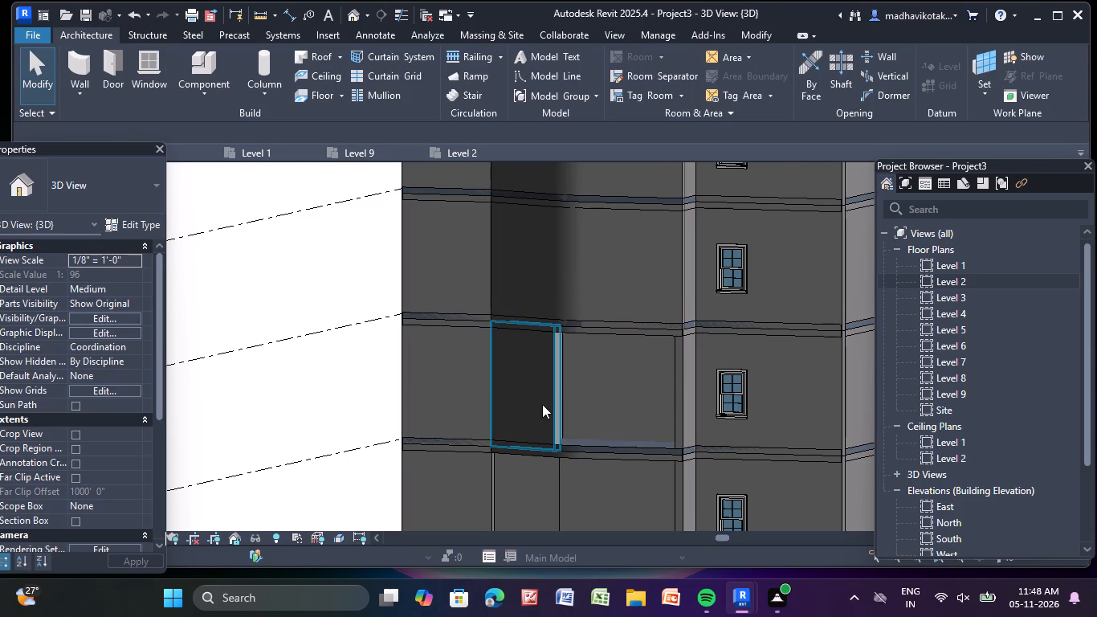
pyautogui.click(538, 397)
pyautogui.press('Delete')
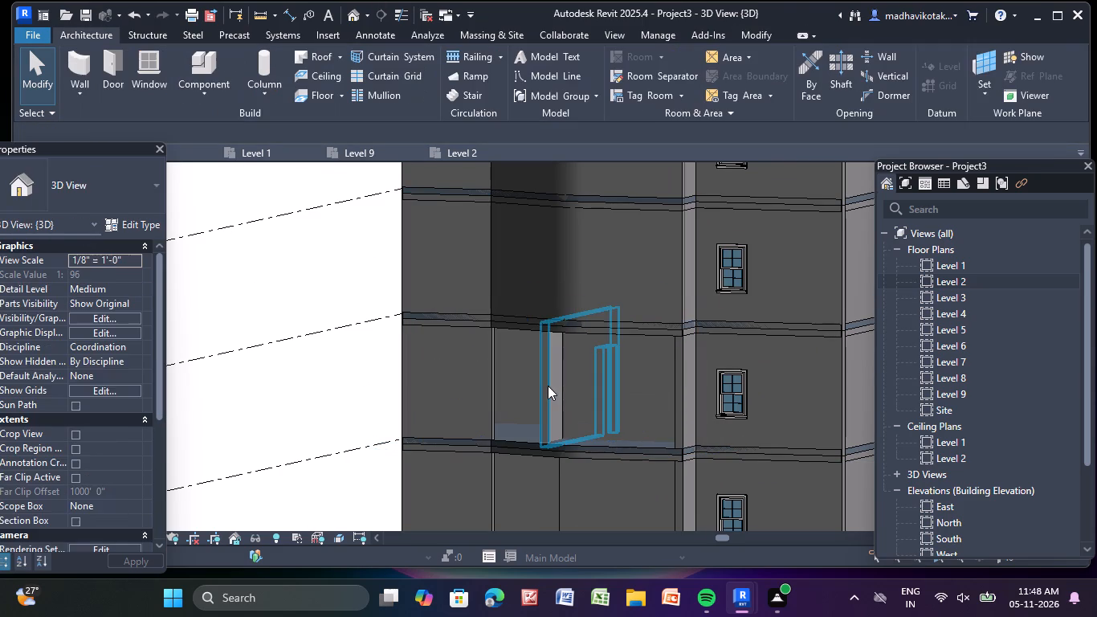
pyautogui.scroll(-1, 493, 409)
pyautogui.scroll(9, 520, 435)
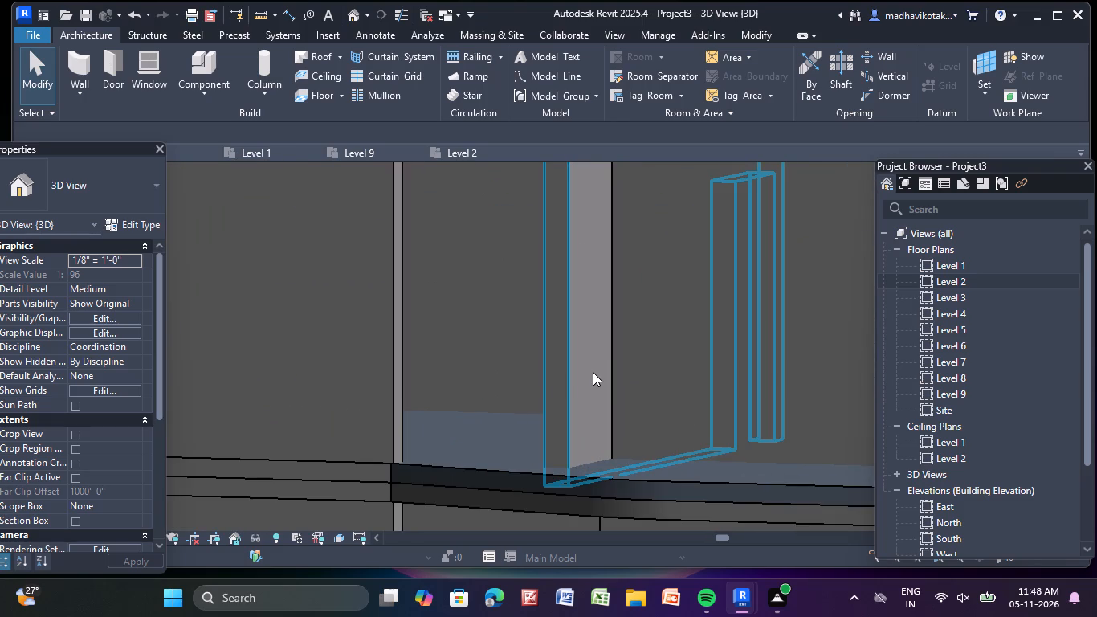
pyautogui.click(588, 369)
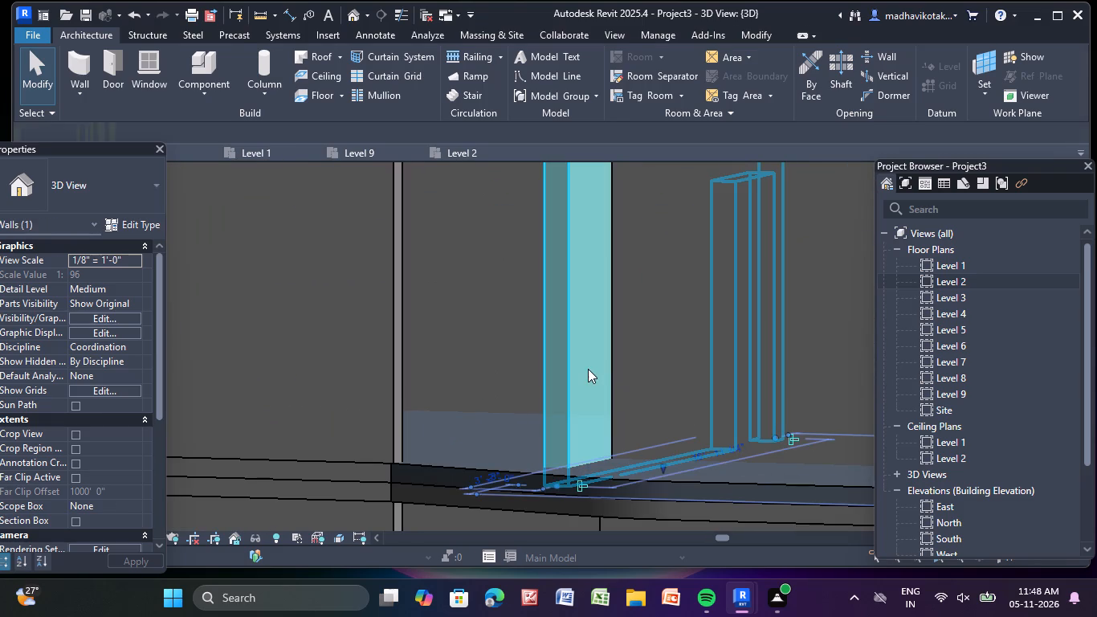
pyautogui.press('Delete')
# Open up the Level 4 curved balcony by deleting its three 9" w outer walls and the 4.5" p partition wall behind them.
pyautogui.scroll(-3, 596, 361)
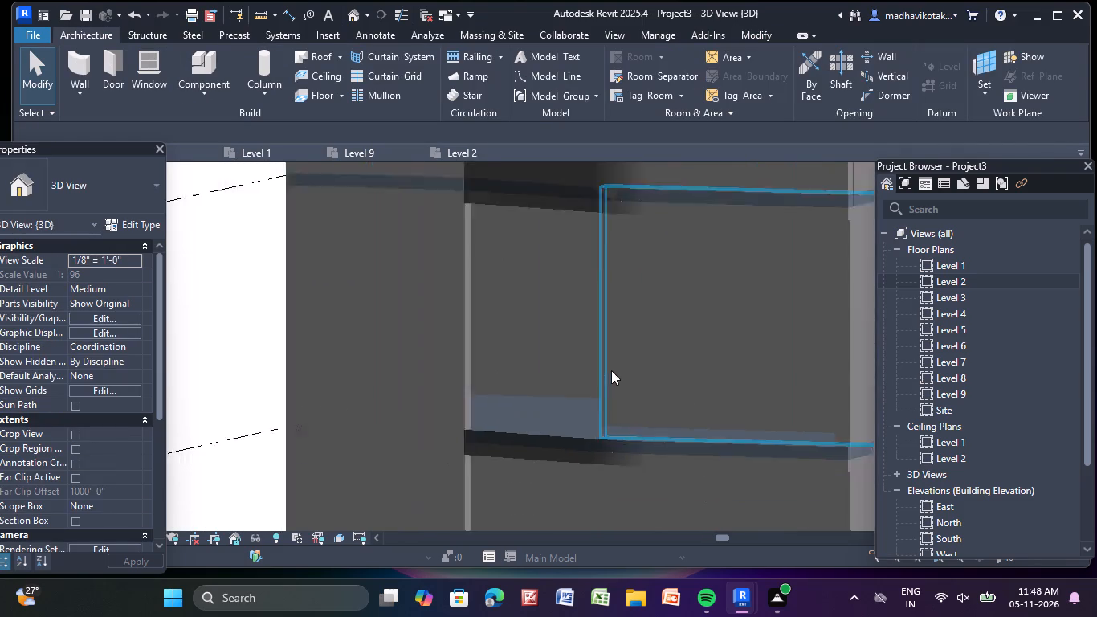
pyautogui.scroll(-7, 611, 370)
pyautogui.moveTo(619, 363); pyautogui.dragTo(514, 554, button='middle')
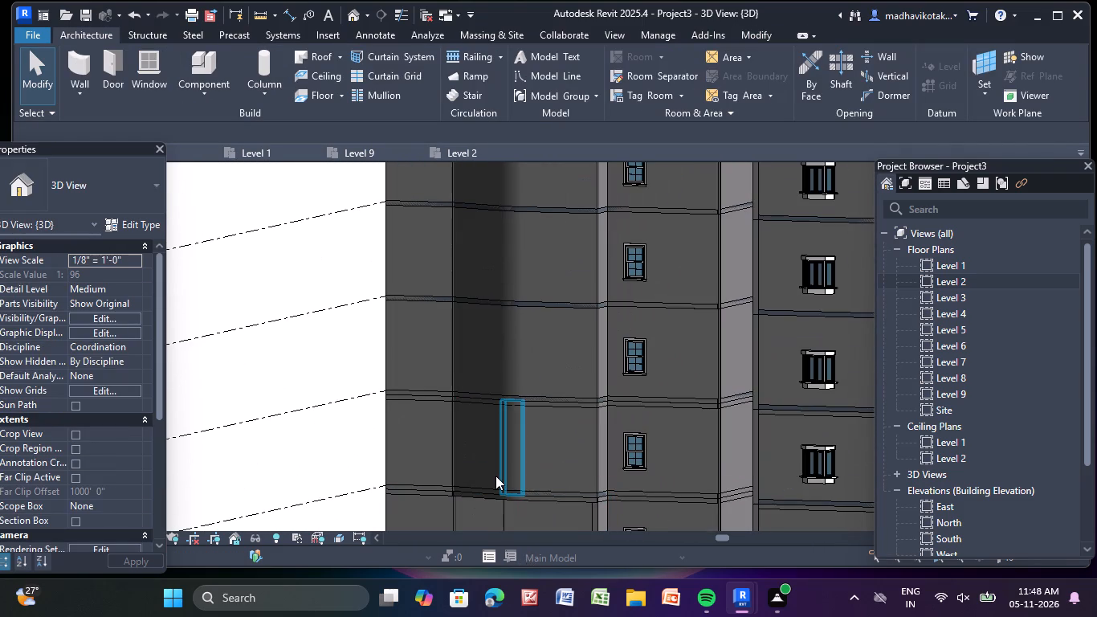
pyautogui.scroll(5, 495, 476)
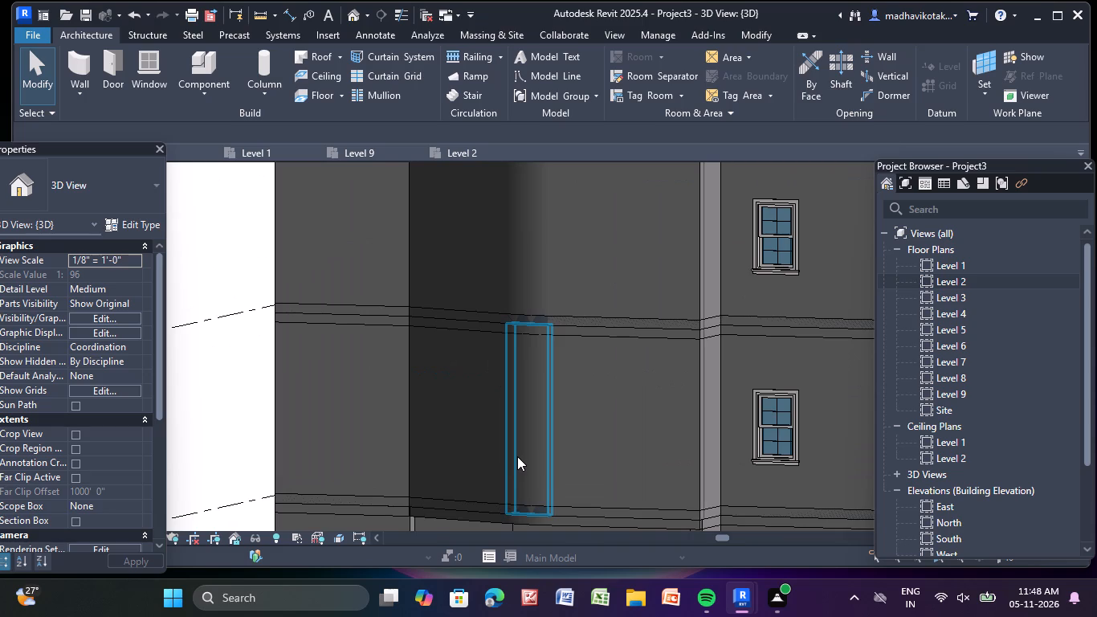
pyautogui.scroll(-1, 517, 456)
pyautogui.moveTo(517, 456); pyautogui.dragTo(522, 328, button='middle')
pyautogui.click(528, 329)
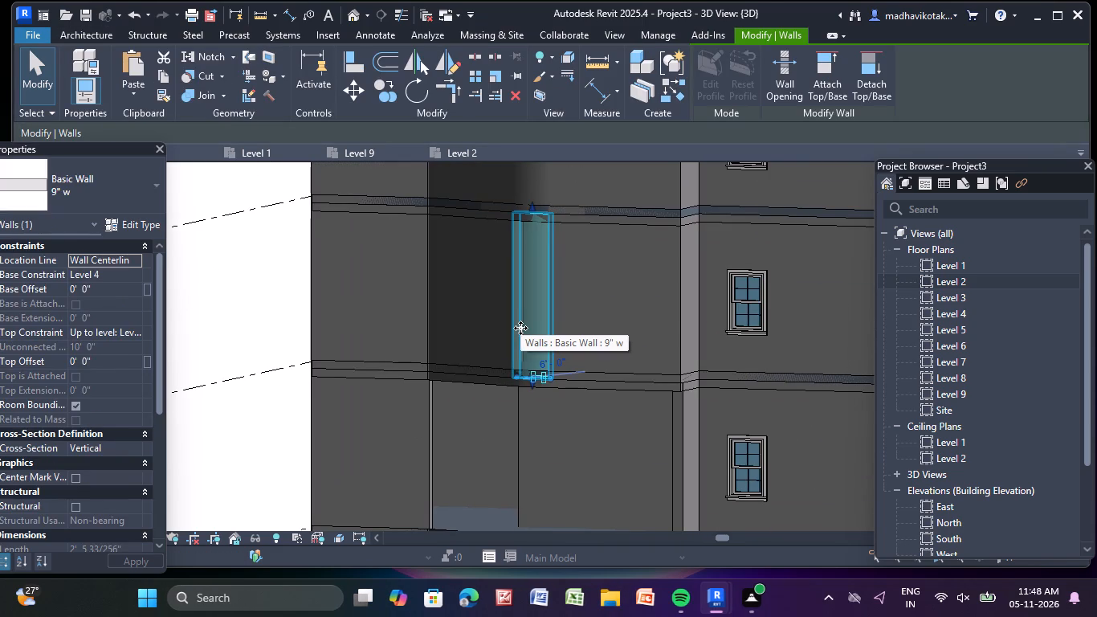
pyautogui.press('Delete')
pyautogui.click(495, 315)
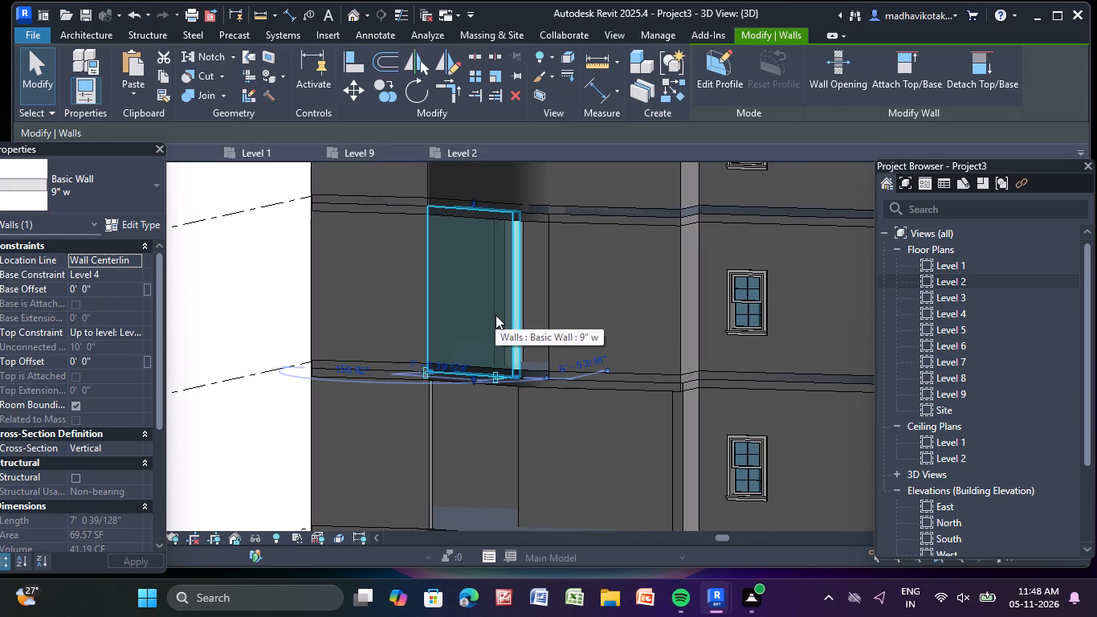
pyautogui.press('Delete')
pyautogui.click(512, 264)
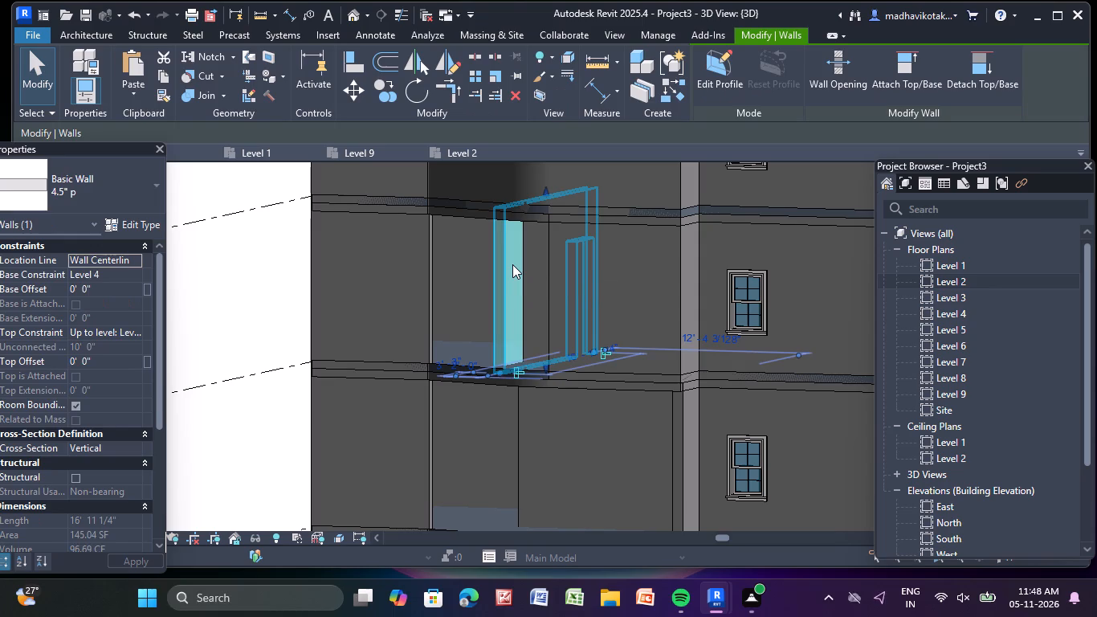
pyautogui.press('Delete')
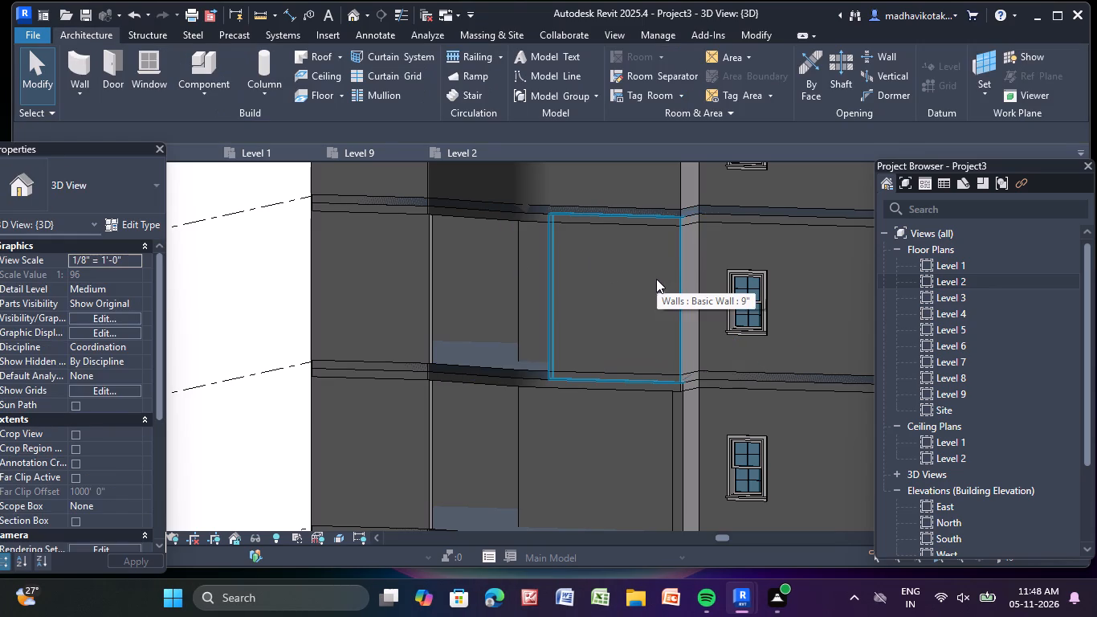
pyautogui.click(646, 296)
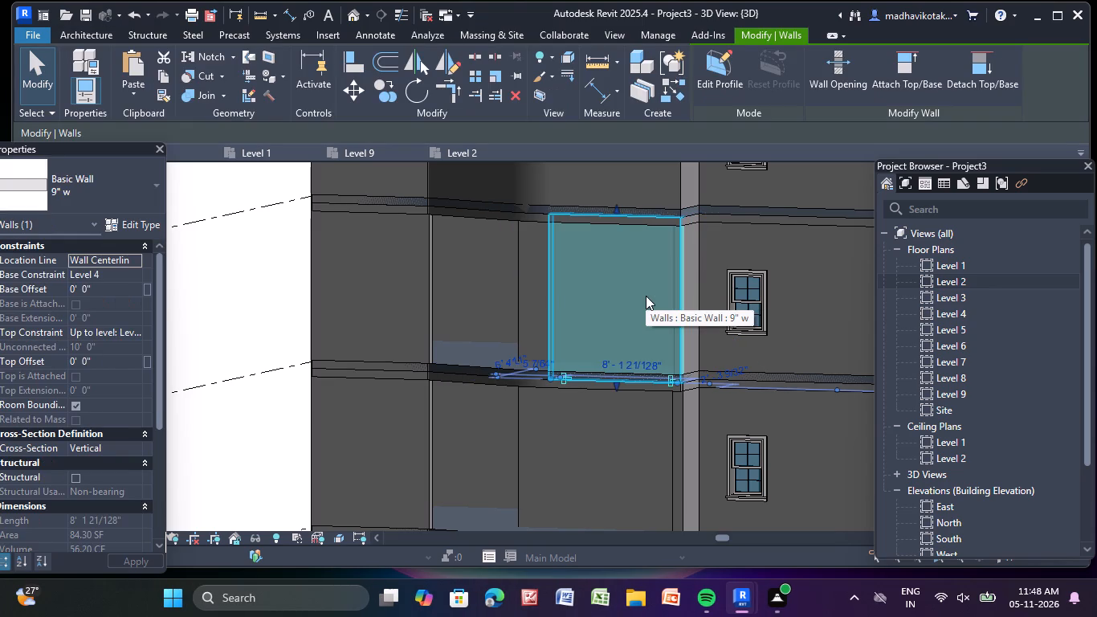
pyautogui.press('Delete')
# Open up the Level 5 curved balcony by deleting its three 9" w outer walls and the 4.5" p partition wall behind them.
pyautogui.scroll(-3, 638, 306)
pyautogui.moveTo(560, 387); pyautogui.dragTo(499, 600, button='middle')
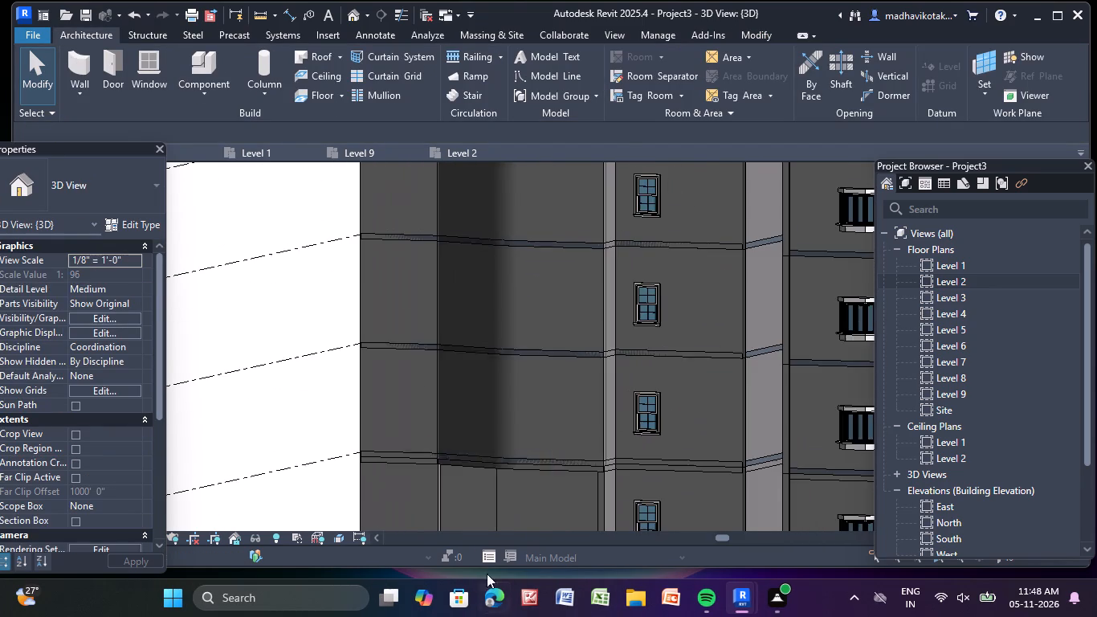
pyautogui.scroll(2, 509, 452)
pyautogui.click(500, 435)
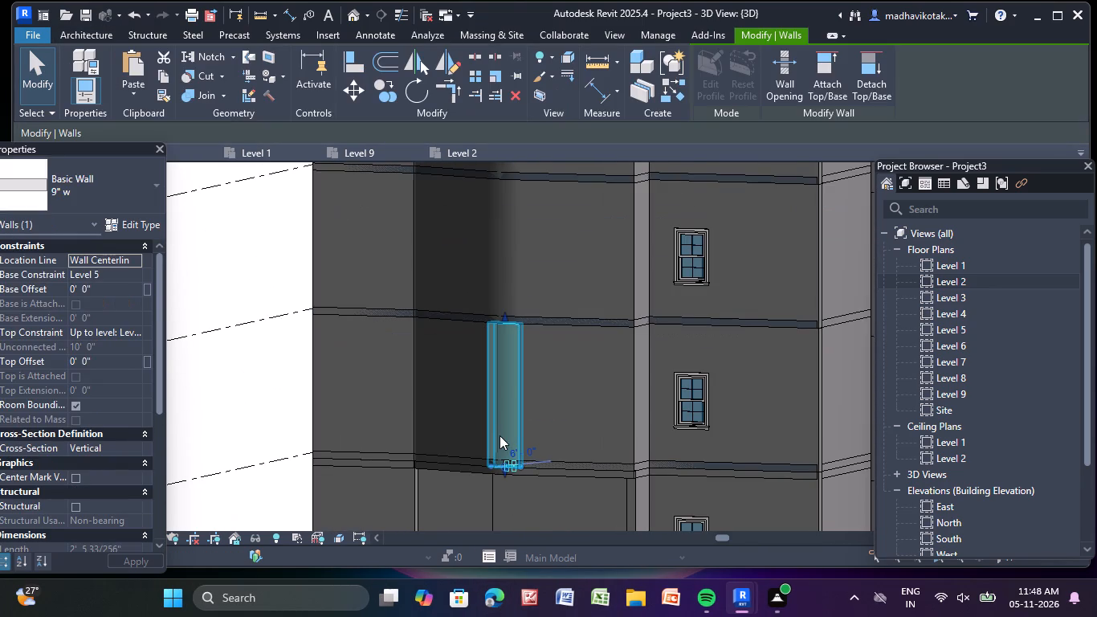
pyautogui.press('Delete')
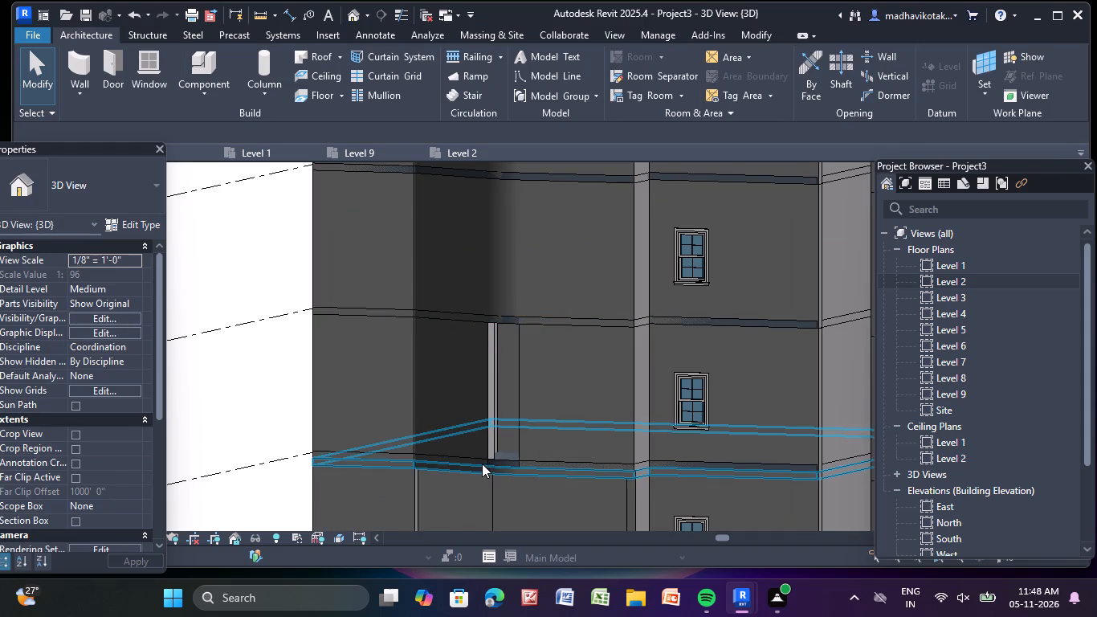
pyautogui.click(463, 453)
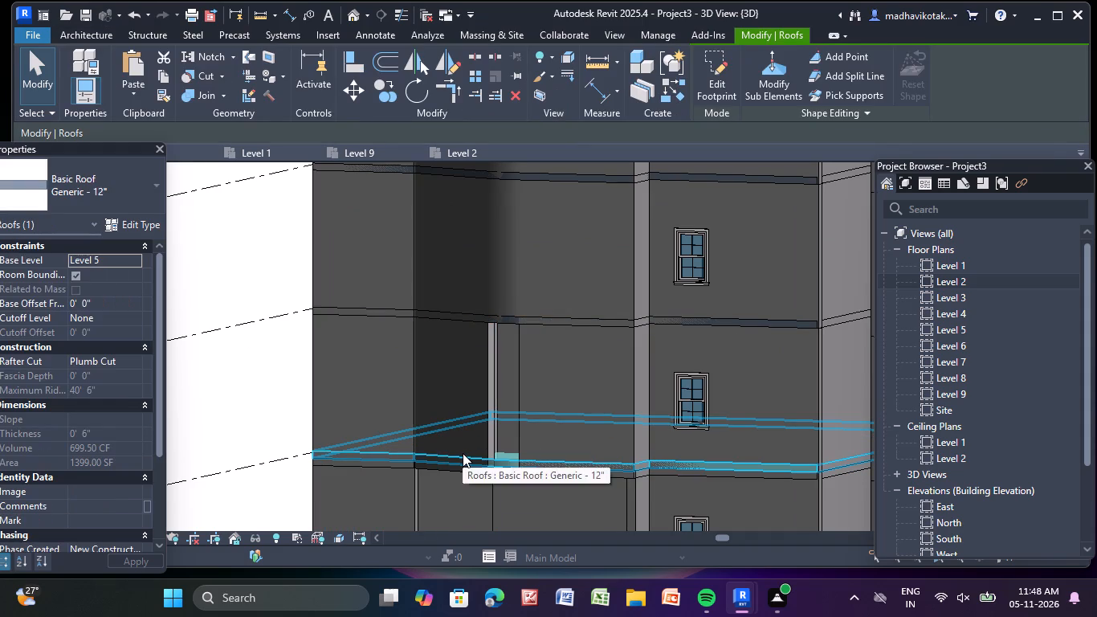
pyautogui.click(478, 404)
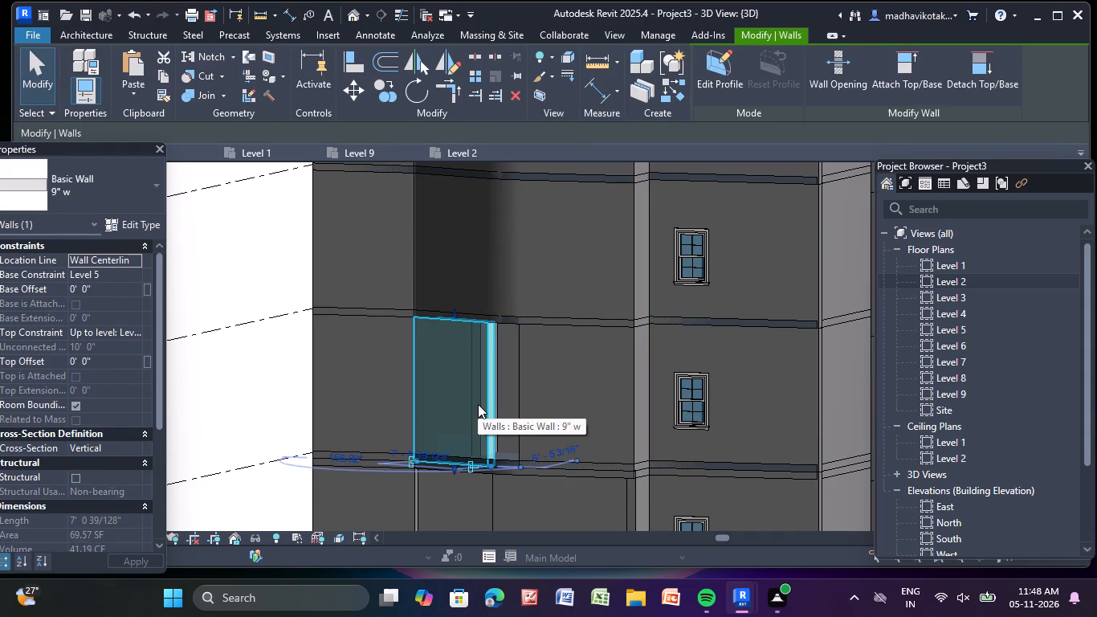
pyautogui.press('Delete')
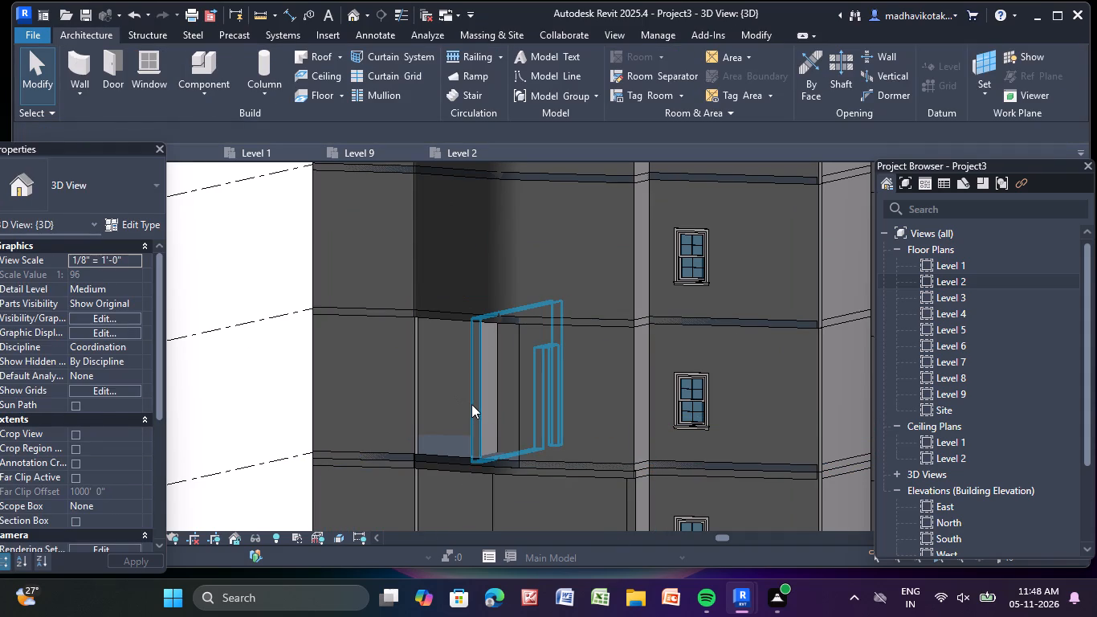
pyautogui.click(471, 404)
pyautogui.press('Delete')
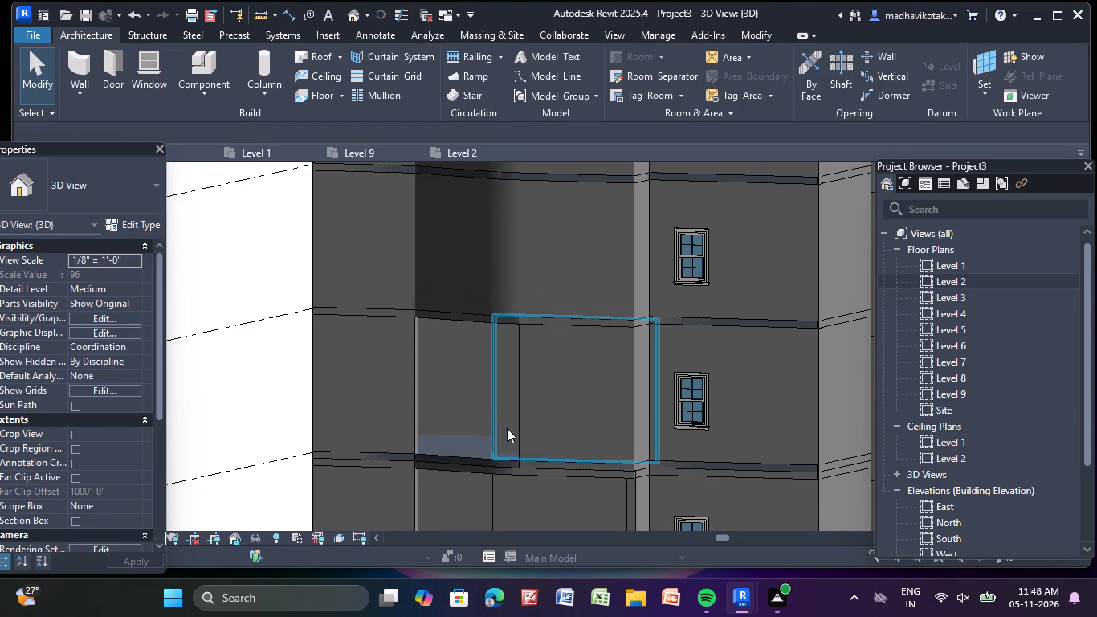
pyautogui.click(578, 428)
pyautogui.press('Delete')
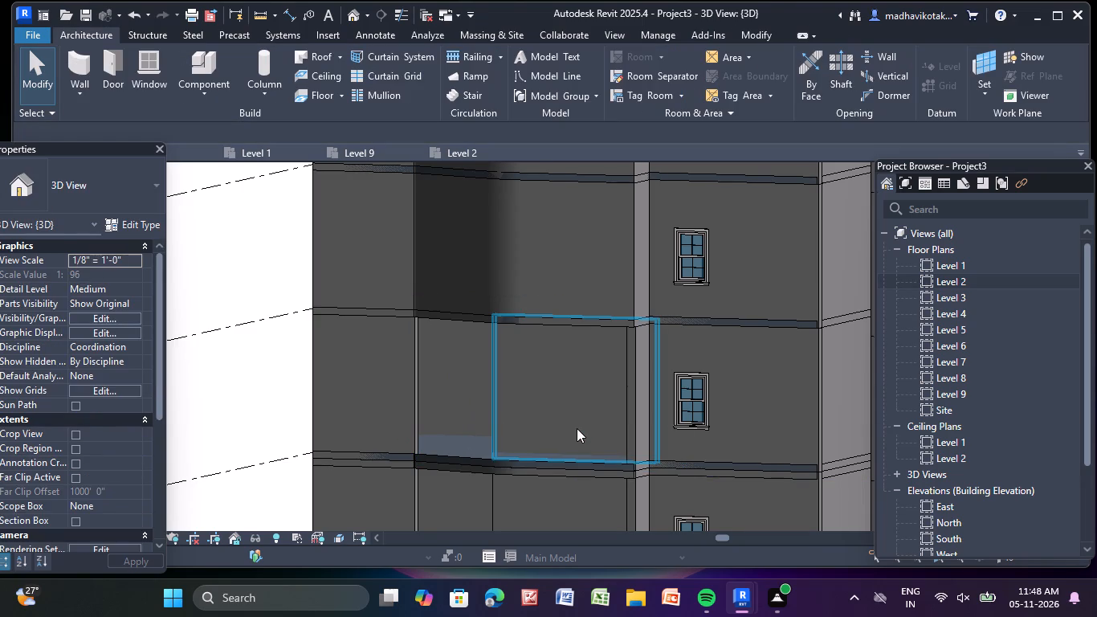
# At the Level 6 balcony, delete the short curved 9" w wall, the outer wall on its darker shaded side, and the 4.5" p partition.
pyautogui.scroll(-4, 398, 183)
pyautogui.moveTo(424, 234); pyautogui.dragTo(522, 379, button='middle')
pyautogui.scroll(5, 532, 362)
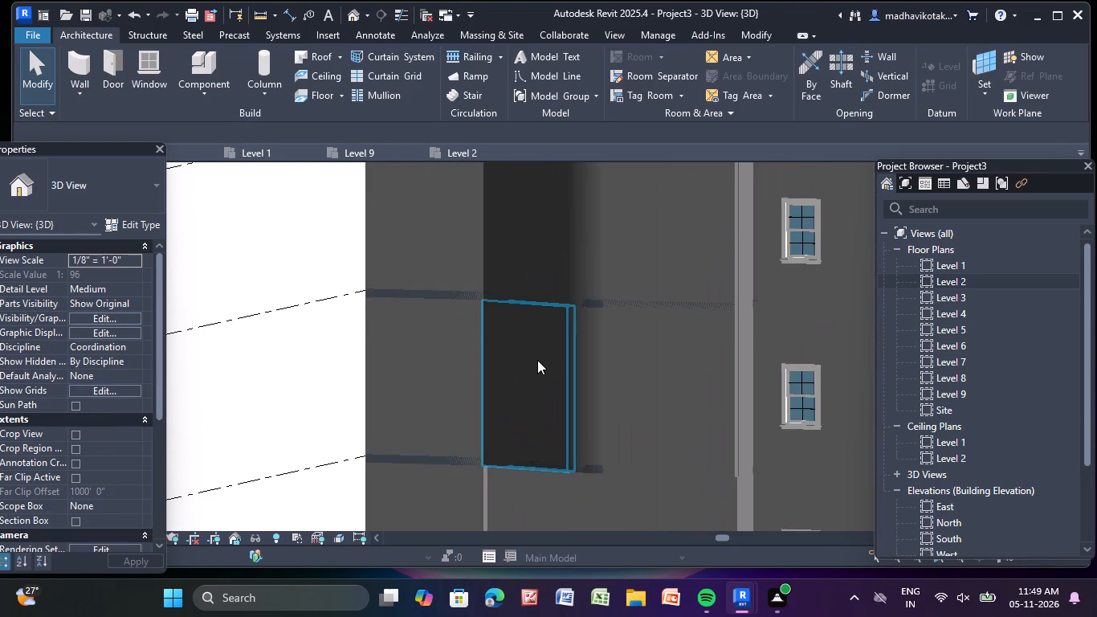
pyautogui.click(537, 360)
pyautogui.press('Delete')
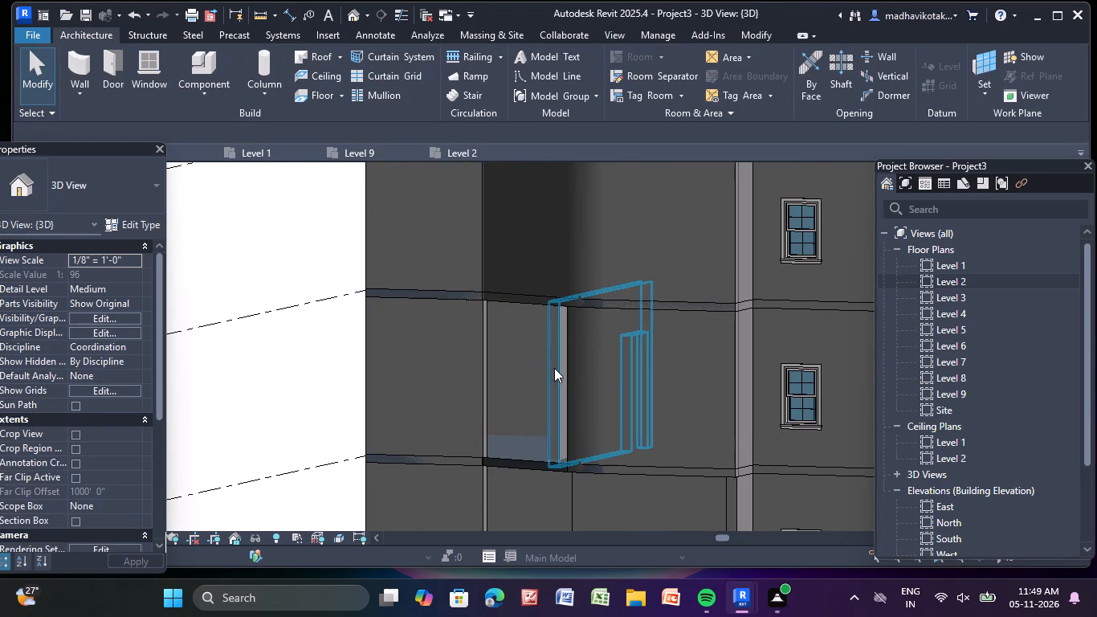
pyautogui.click(577, 381)
pyautogui.press('Delete')
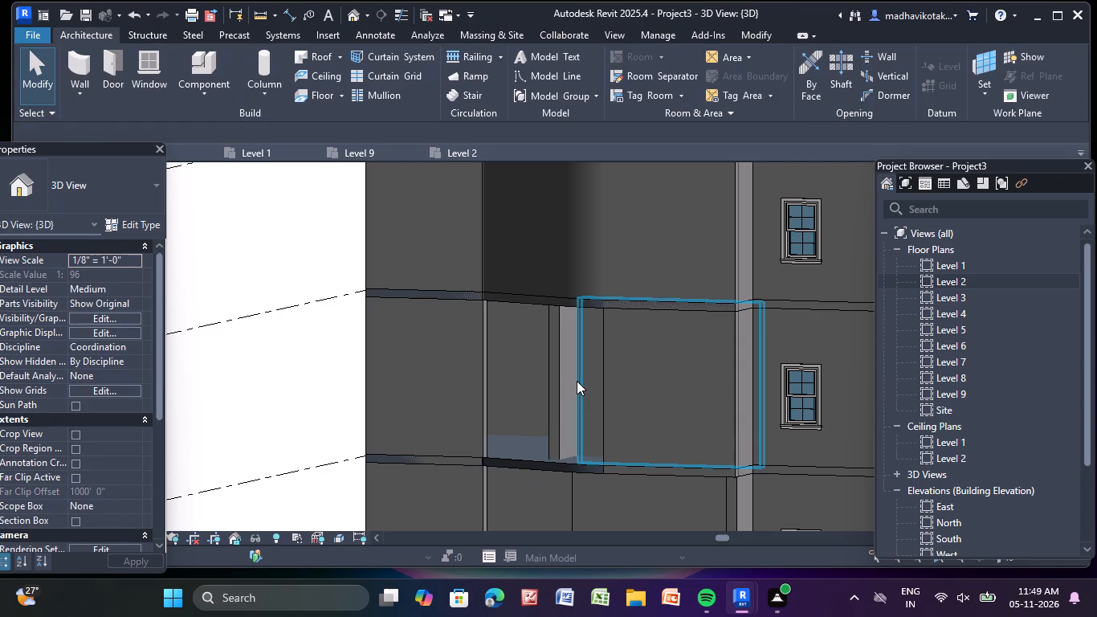
pyautogui.click(614, 380)
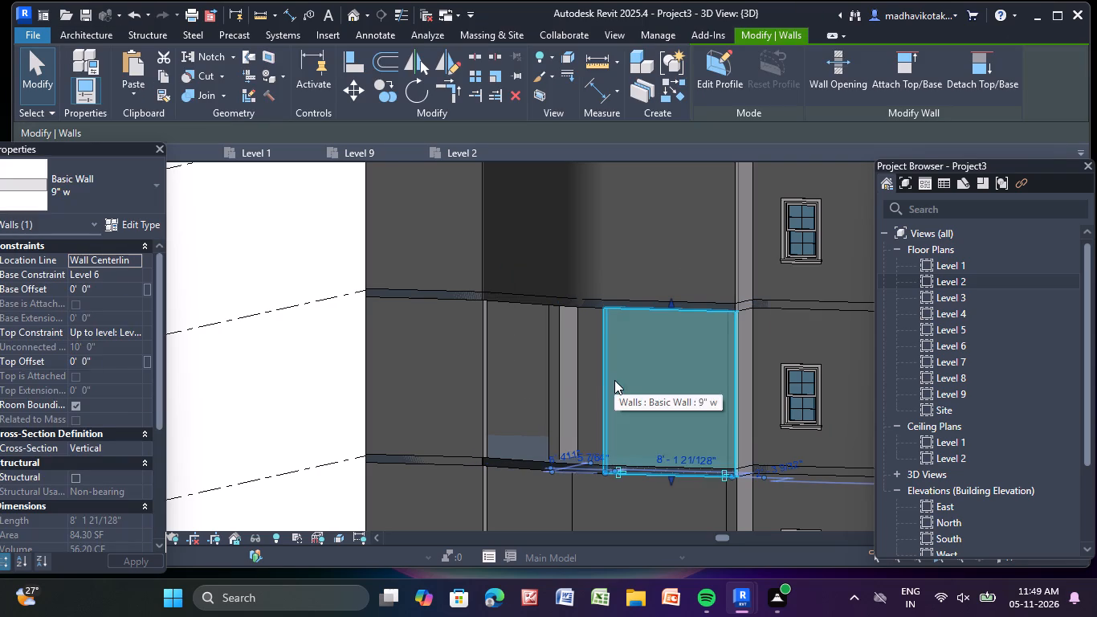
pyautogui.click(314, 367)
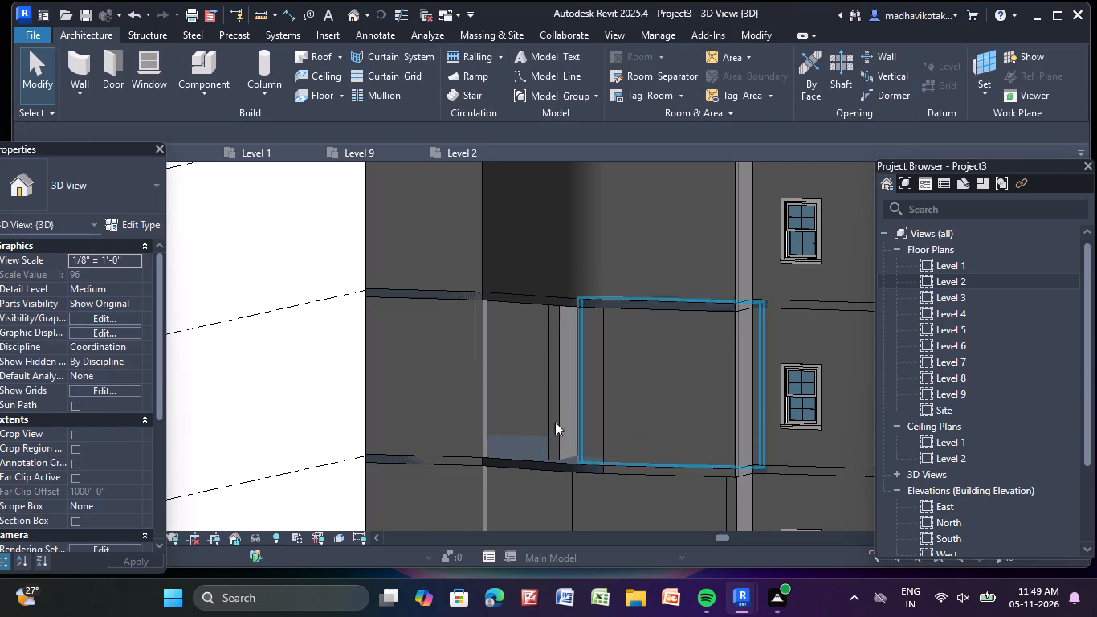
pyautogui.scroll(4, 517, 411)
pyautogui.click(583, 409)
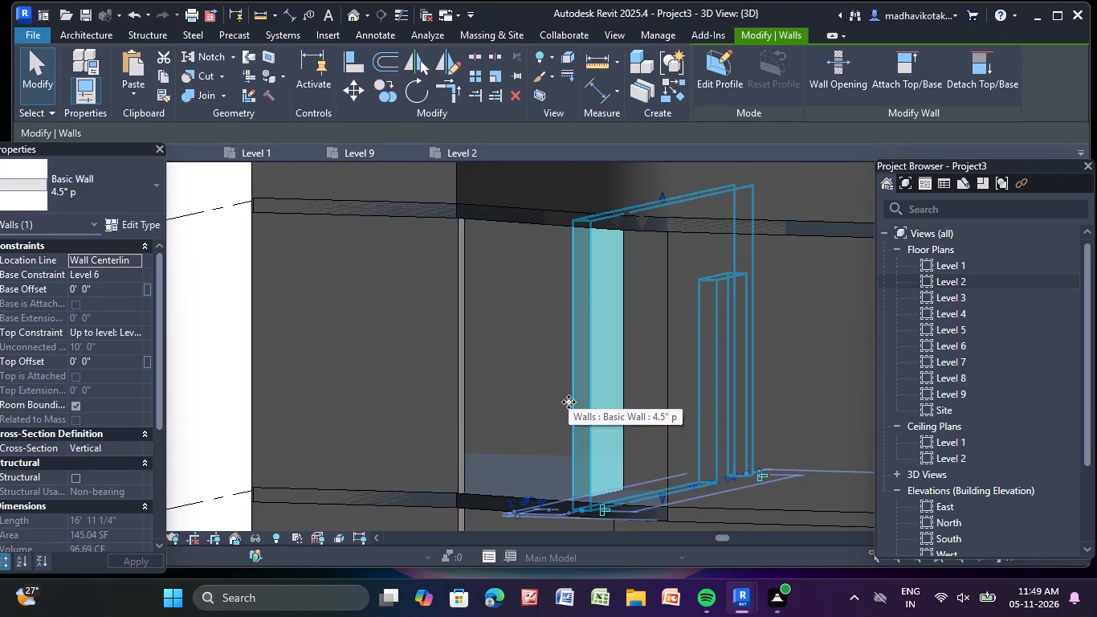
pyautogui.press('Delete')
# Open up the Level 7 curved balcony by deleting its three 9" w outer walls and the partition wall behind them.
pyautogui.scroll(-4, 592, 399)
pyautogui.scroll(-5, 728, 469)
pyautogui.moveTo(682, 434); pyautogui.dragTo(614, 542, button='middle')
pyautogui.scroll(6, 653, 479)
pyautogui.click(618, 456)
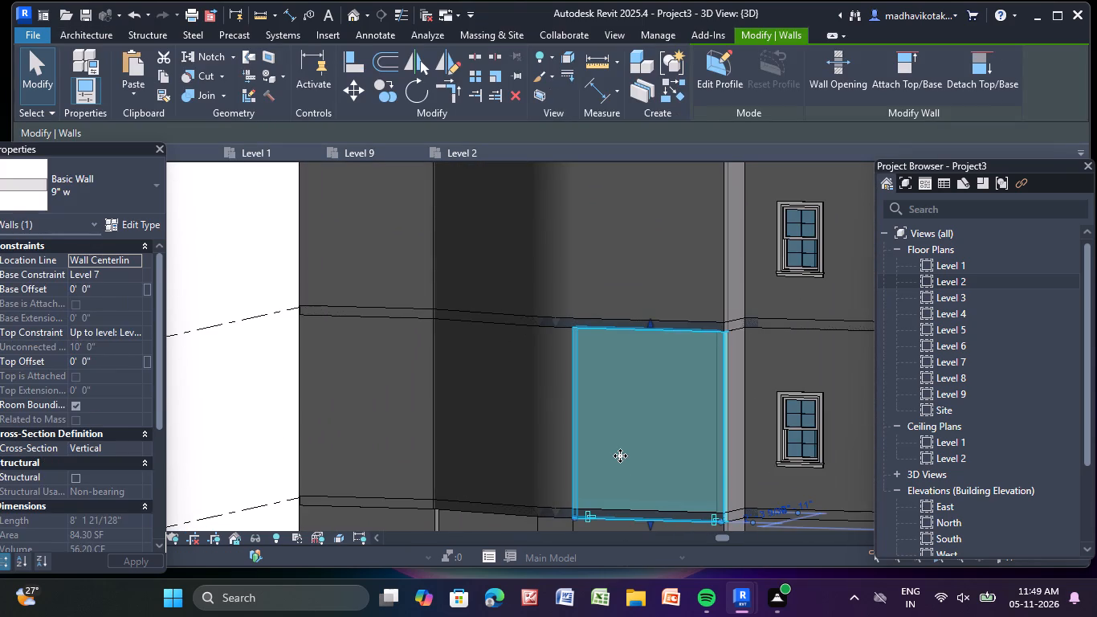
pyautogui.press('Delete')
pyautogui.click(549, 419)
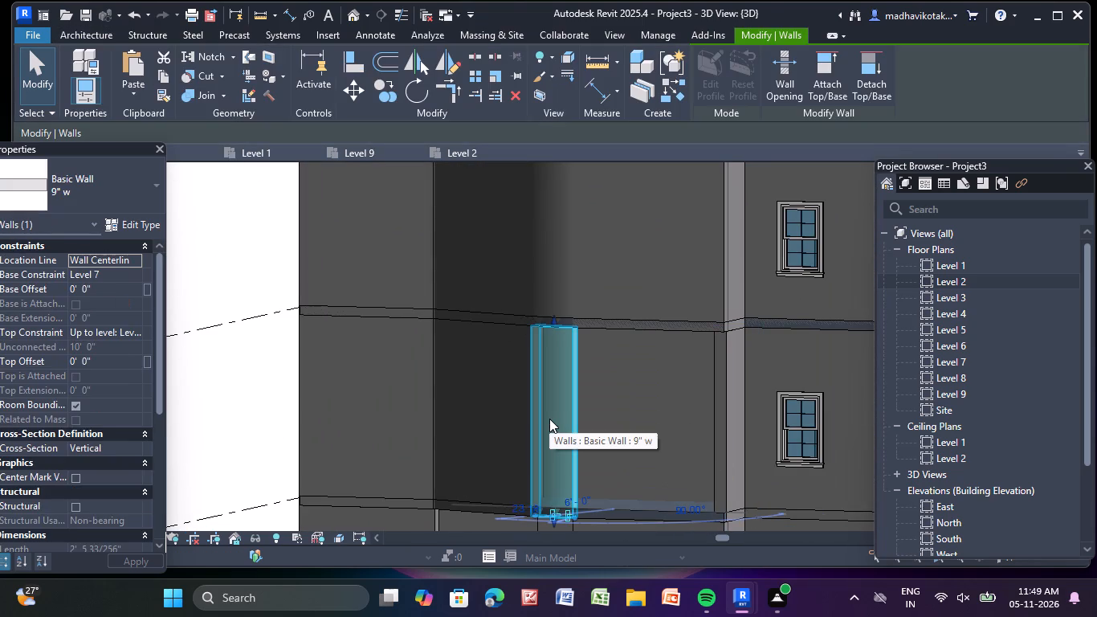
pyautogui.press('Delete')
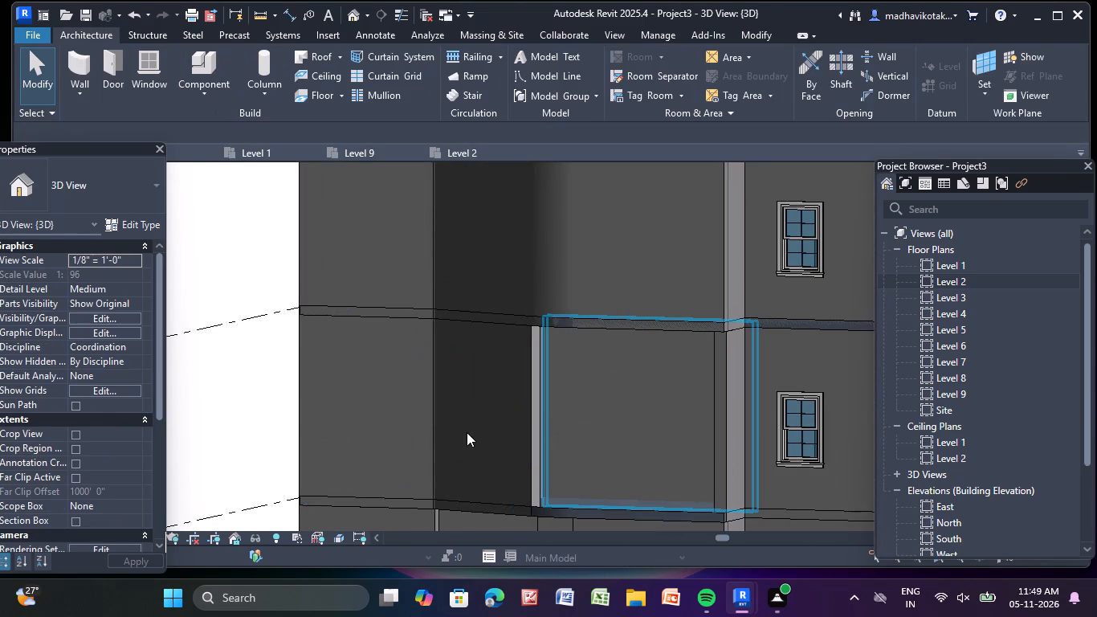
pyautogui.click(467, 432)
pyautogui.press('Delete')
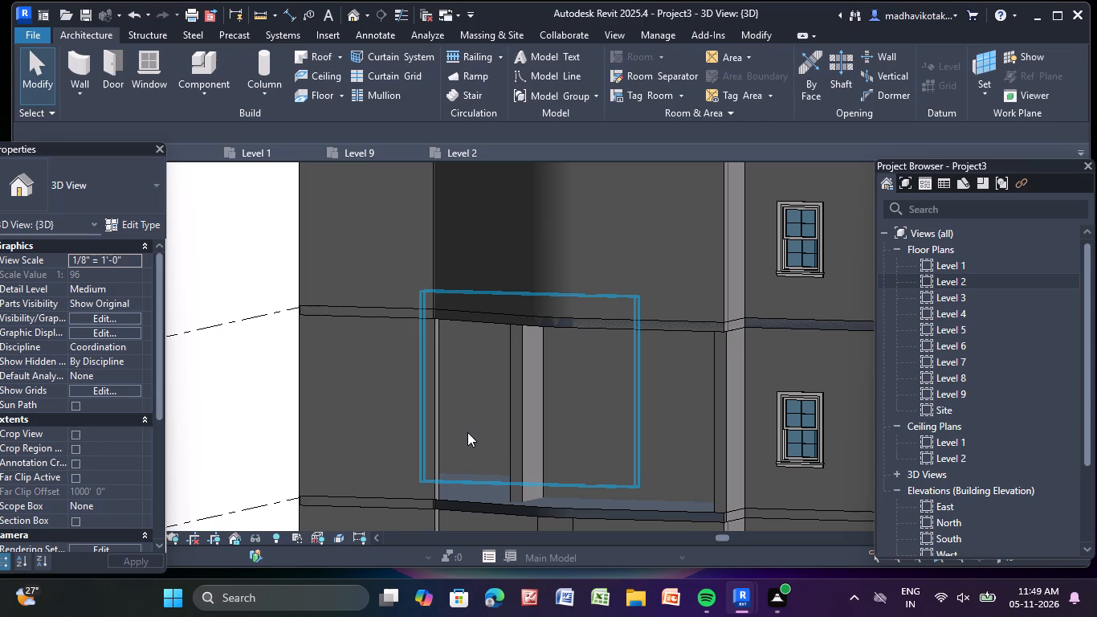
pyautogui.click(521, 452)
pyautogui.press('Delete')
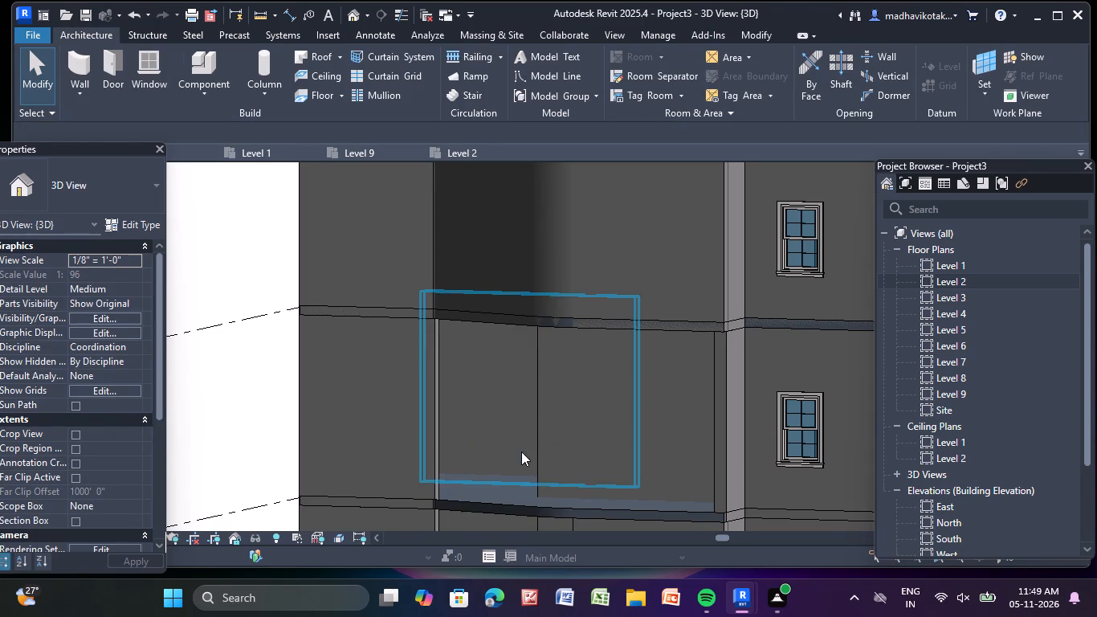
# Open up the top Level 8 balcony by deleting its three 9" w outer walls and the 4.5" p partition wall.
pyautogui.scroll(-1, 514, 436)
pyautogui.moveTo(514, 443); pyautogui.dragTo(520, 616, button='middle')
pyautogui.click(544, 476)
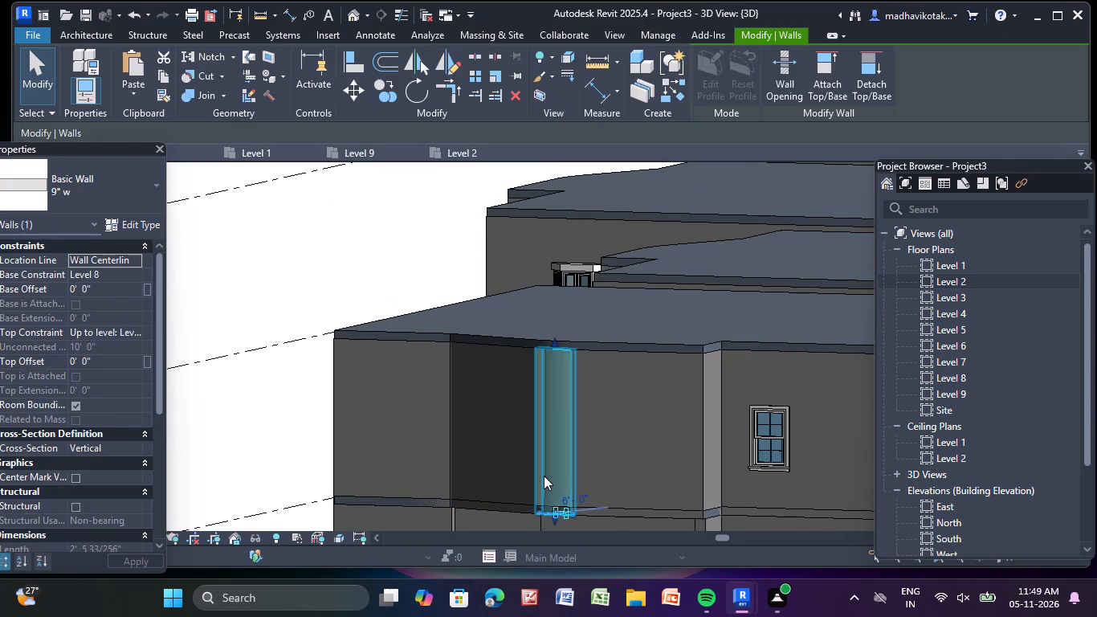
pyautogui.press('Delete')
pyautogui.click(521, 461)
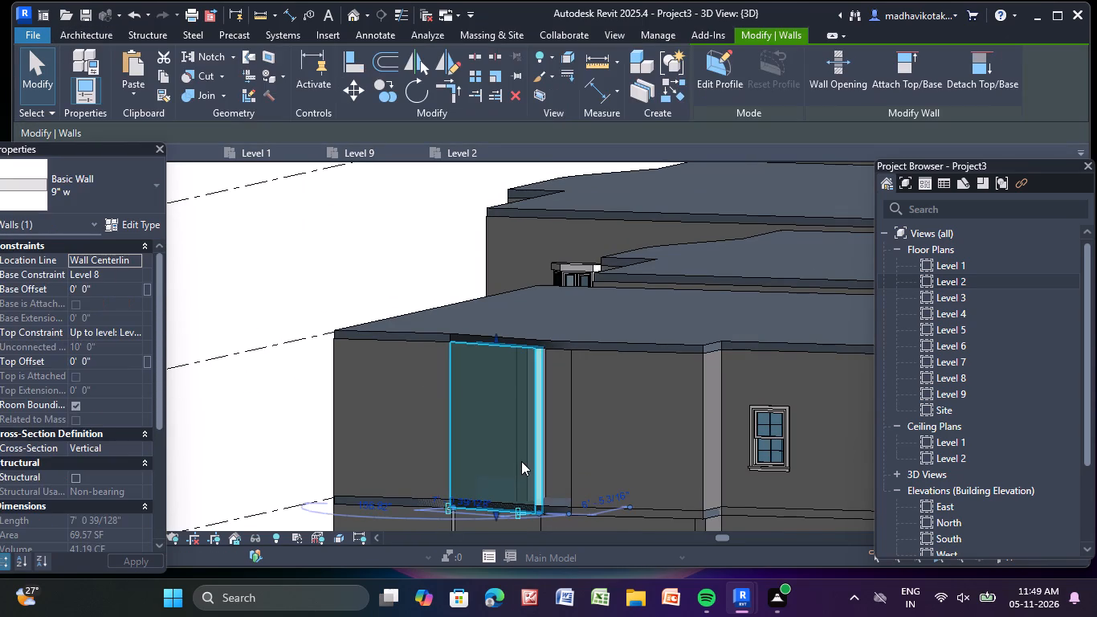
pyautogui.press('Delete')
pyautogui.click(510, 452)
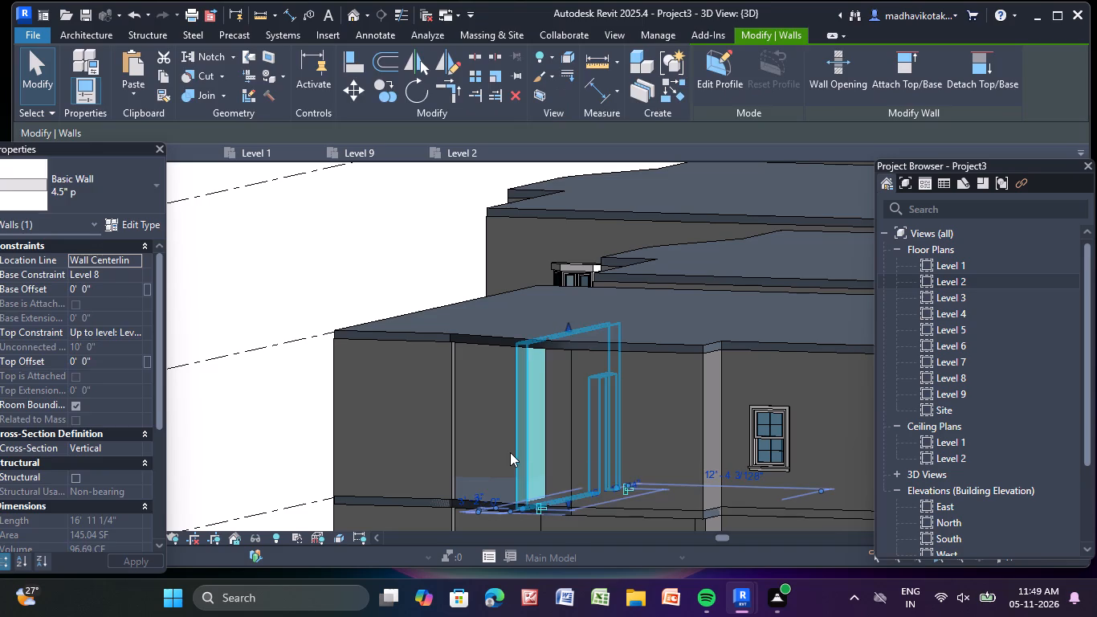
pyautogui.press('Delete')
pyautogui.click(612, 467)
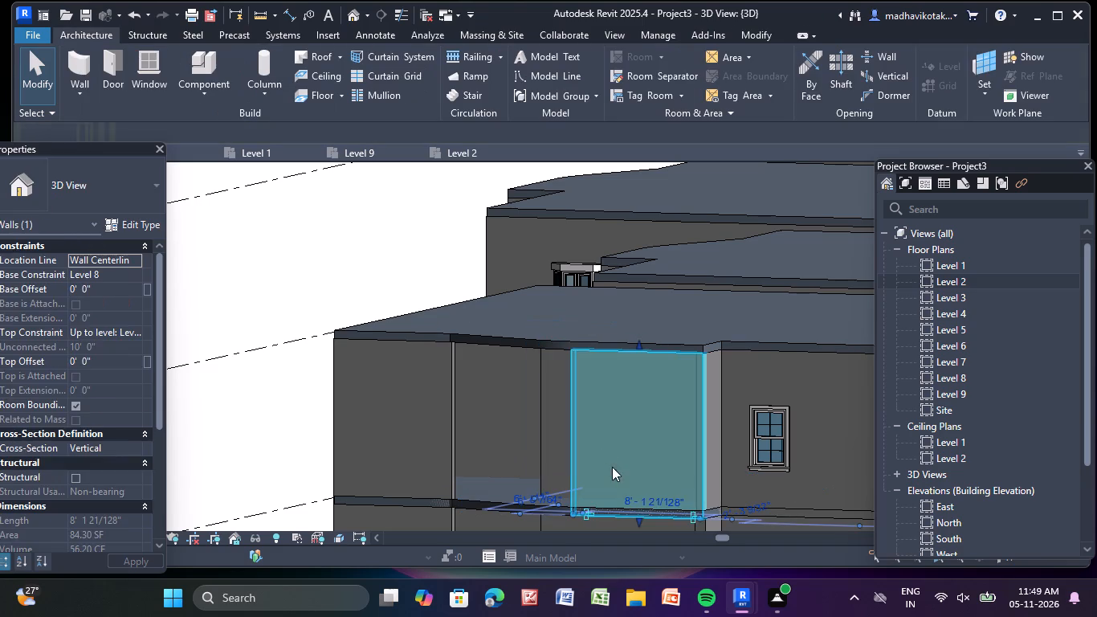
pyautogui.press('Delete')
# Examine the stack of opened balconies from Level 8 down to the Level 2 railing for walls still in place.
pyautogui.scroll(-7, 647, 489)
pyautogui.moveTo(638, 499); pyautogui.dragTo(575, 223, button='middle')
pyautogui.scroll(-1, 637, 498)
pyautogui.scroll(4, 577, 263)
pyautogui.moveTo(586, 259); pyautogui.dragTo(661, 383, button='middle')
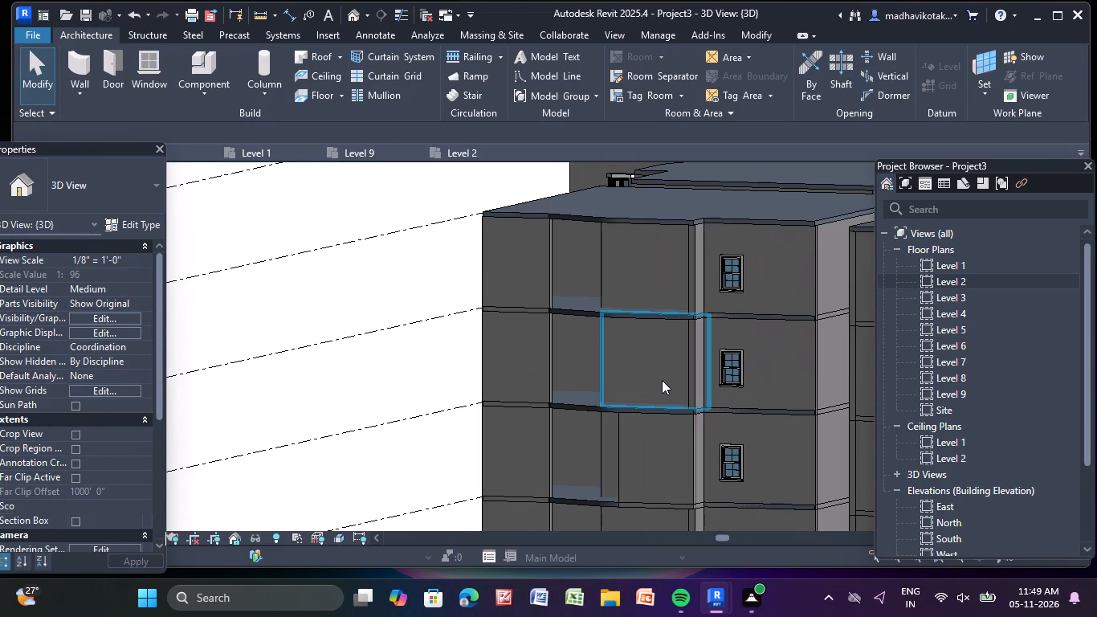
pyautogui.click(662, 380)
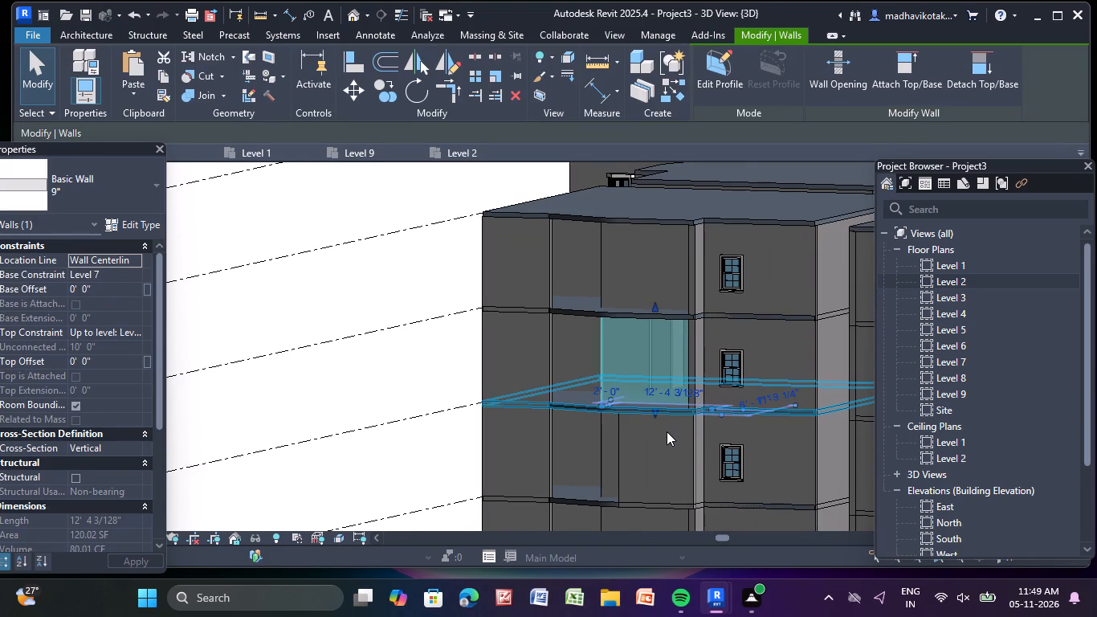
pyautogui.press('Escape')
pyautogui.press('Escape')
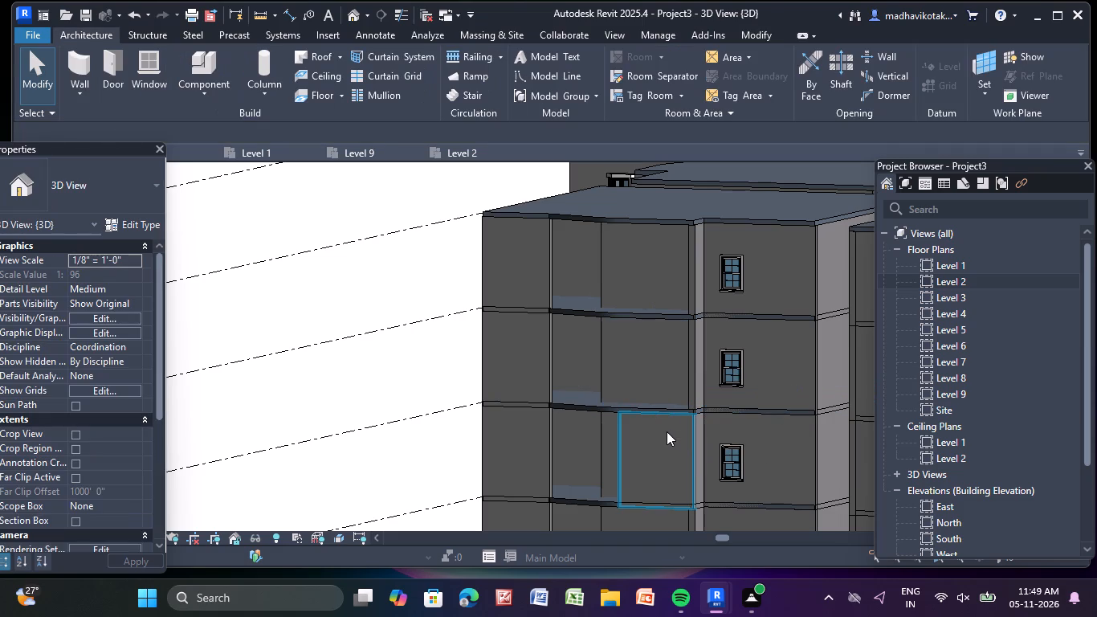
pyautogui.scroll(9, 627, 399)
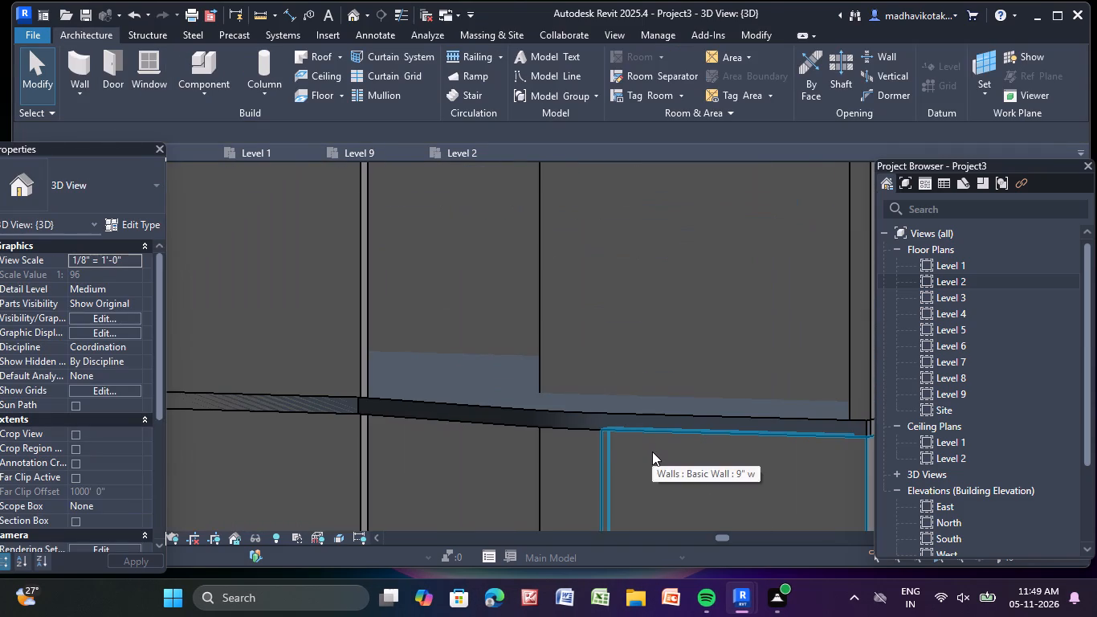
pyautogui.scroll(-5, 610, 447)
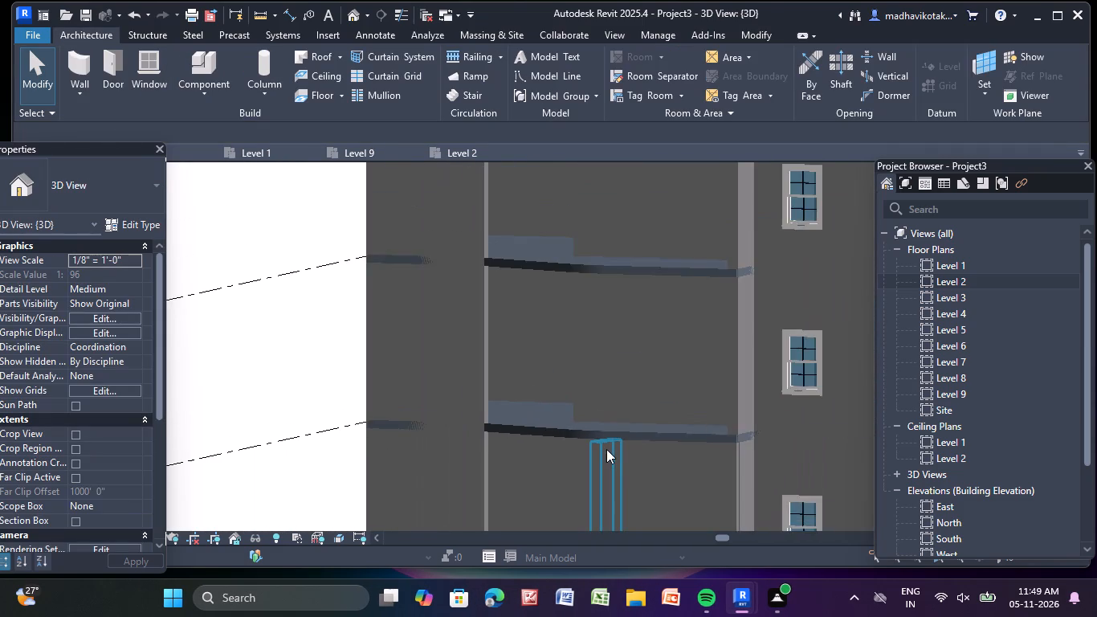
pyautogui.moveTo(606, 449); pyautogui.dragTo(500, 157, button='middle')
pyautogui.scroll(-1, 559, 387)
pyautogui.moveTo(557, 409); pyautogui.dragTo(562, 121, button='middle')
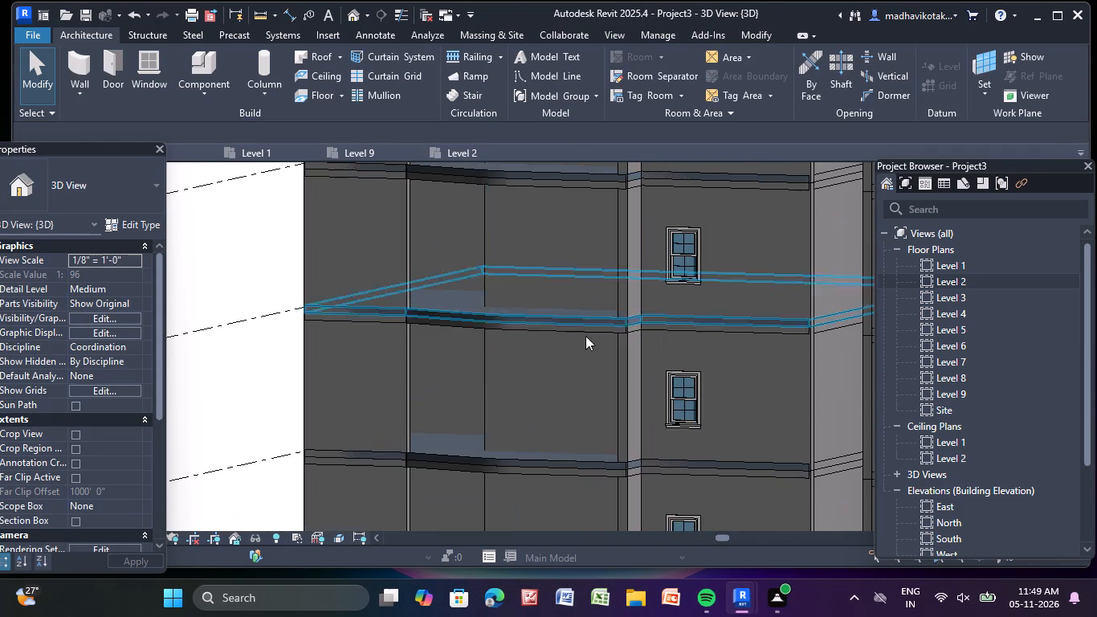
pyautogui.moveTo(613, 393); pyautogui.dragTo(595, 178, button='middle')
pyautogui.moveTo(528, 285); pyautogui.dragTo(587, 388, button='middle')
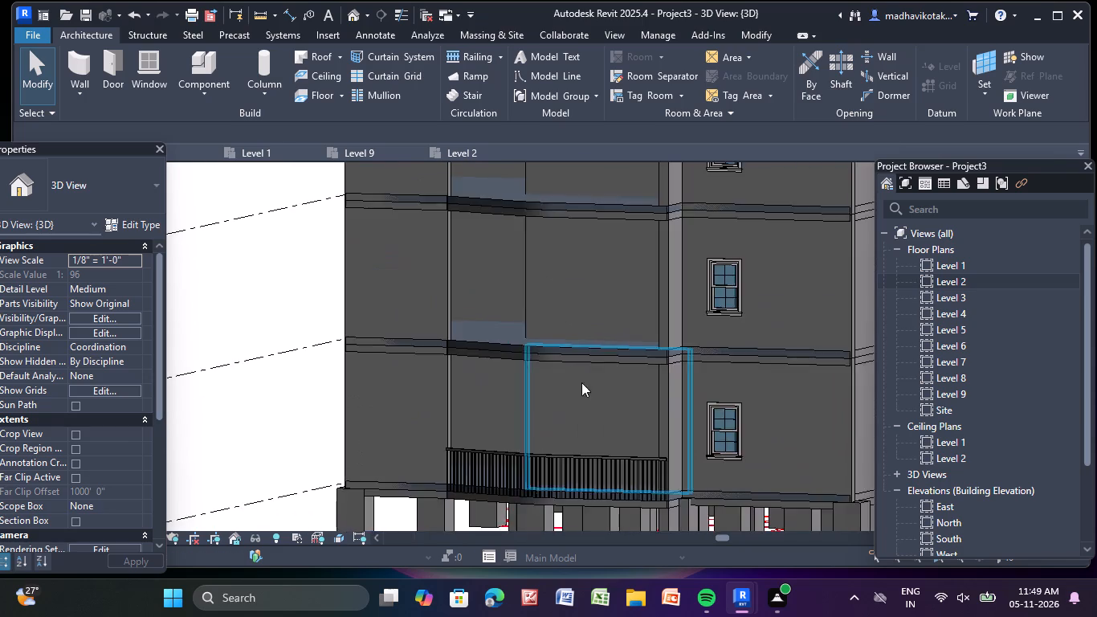
pyautogui.scroll(3, 585, 260)
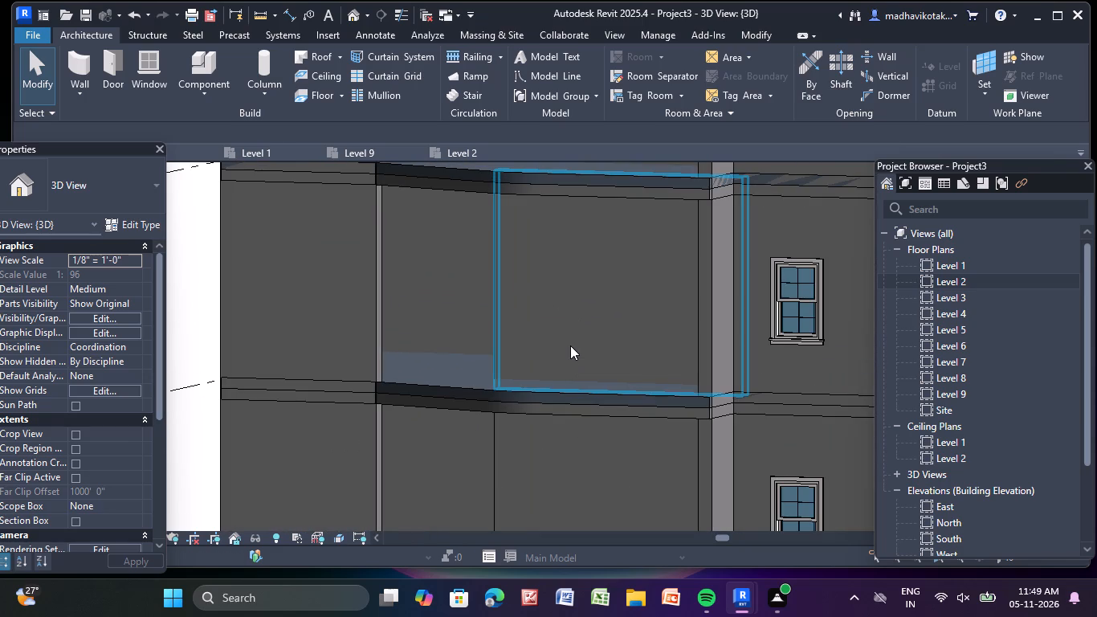
pyautogui.scroll(-6, 567, 331)
pyautogui.moveTo(557, 381); pyautogui.dragTo(586, 273, button='middle')
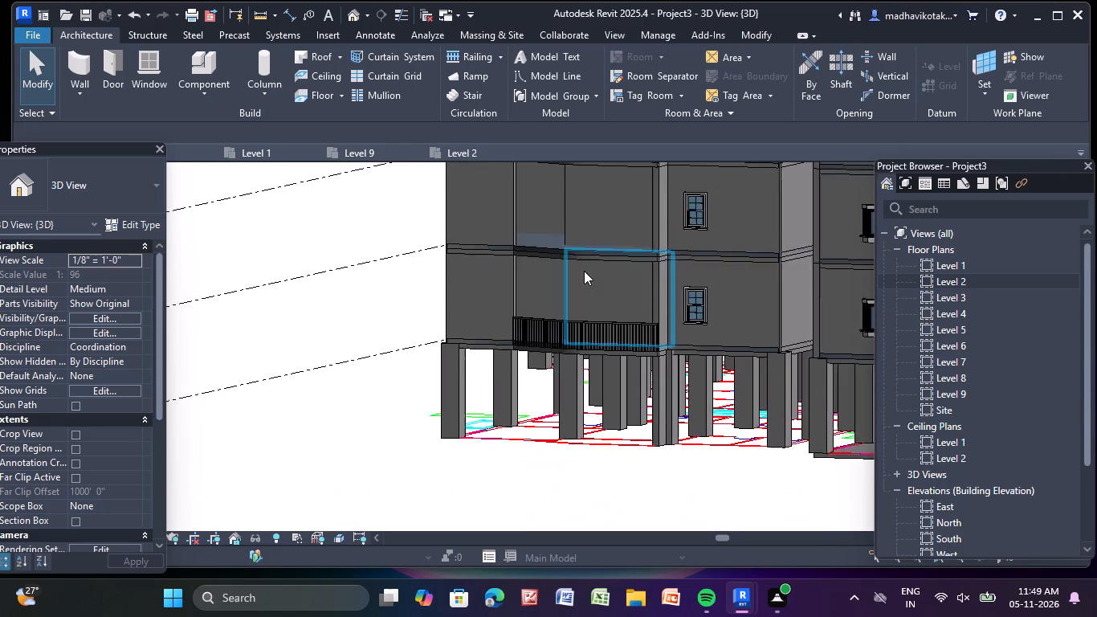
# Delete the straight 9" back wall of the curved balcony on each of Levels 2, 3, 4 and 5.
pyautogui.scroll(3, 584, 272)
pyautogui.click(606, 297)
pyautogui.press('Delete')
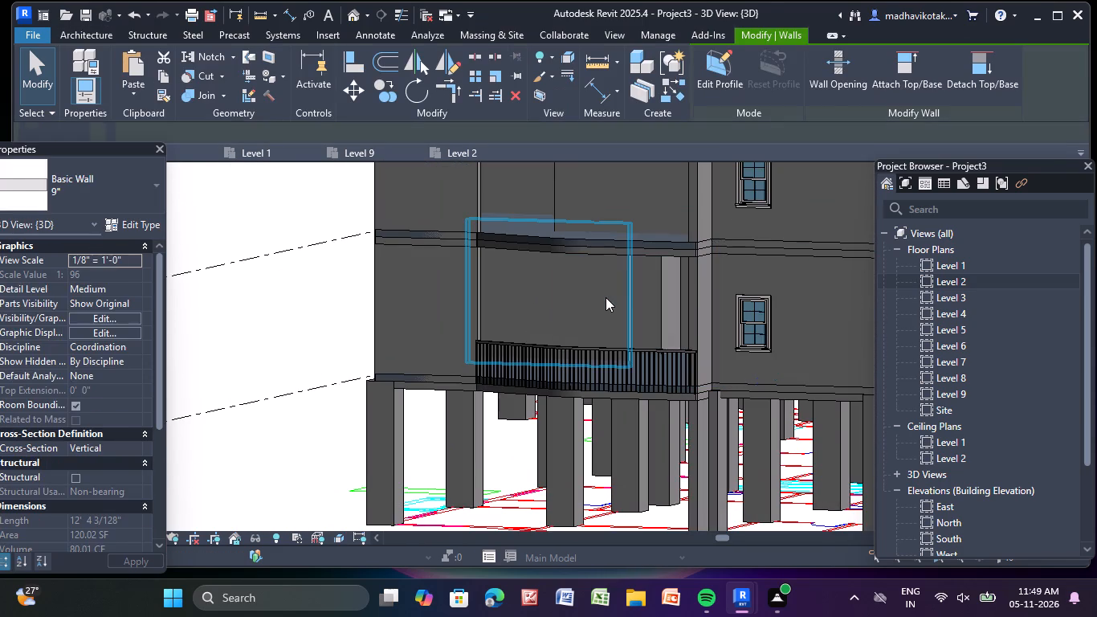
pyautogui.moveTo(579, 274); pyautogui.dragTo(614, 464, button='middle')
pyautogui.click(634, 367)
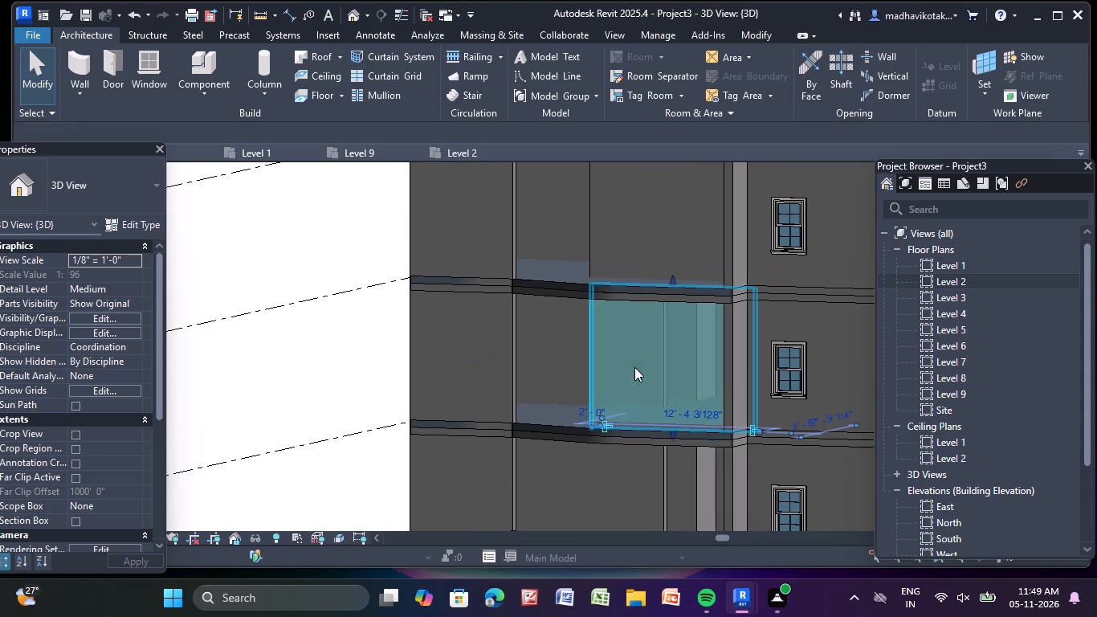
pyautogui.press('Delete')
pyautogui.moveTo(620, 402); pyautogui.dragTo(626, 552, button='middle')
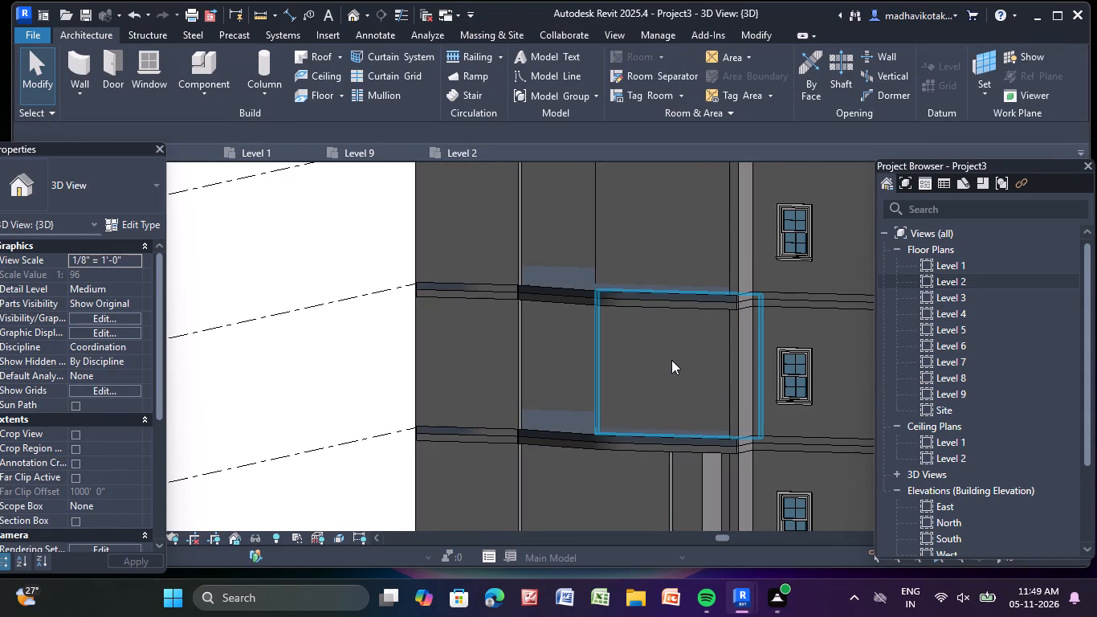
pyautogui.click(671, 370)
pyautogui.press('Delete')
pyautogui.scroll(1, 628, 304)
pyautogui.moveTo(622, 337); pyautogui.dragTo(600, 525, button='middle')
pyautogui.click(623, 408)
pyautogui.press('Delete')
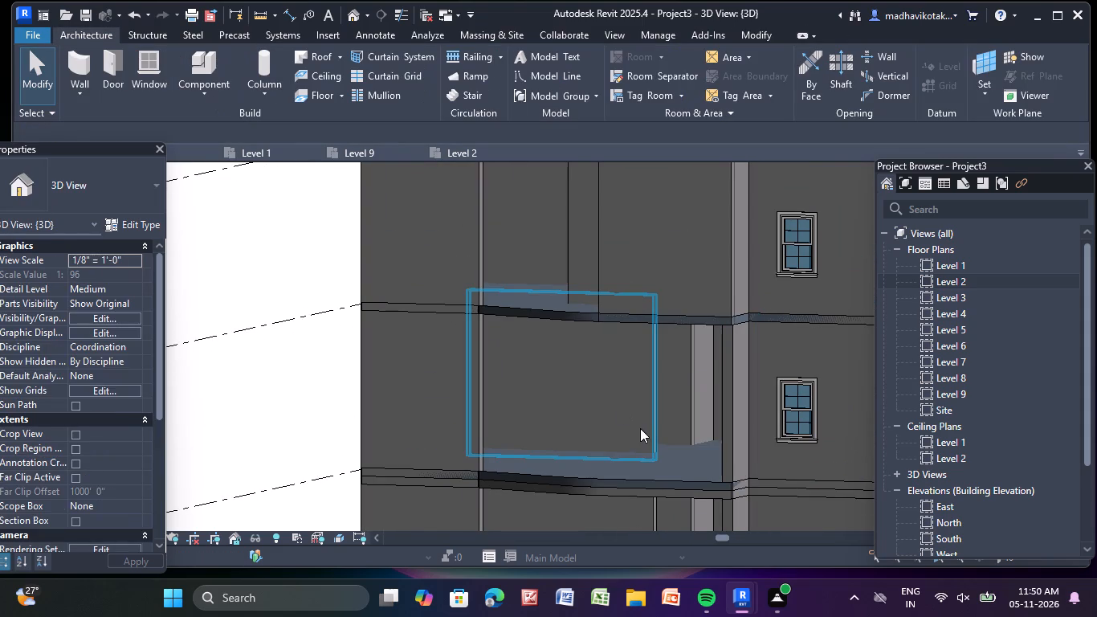
# Delete the remaining 9" w wall at the Level 6 curved balcony.
pyautogui.moveTo(638, 435); pyautogui.dragTo(606, 531, button='middle')
pyautogui.click(610, 377)
pyautogui.press('Delete')
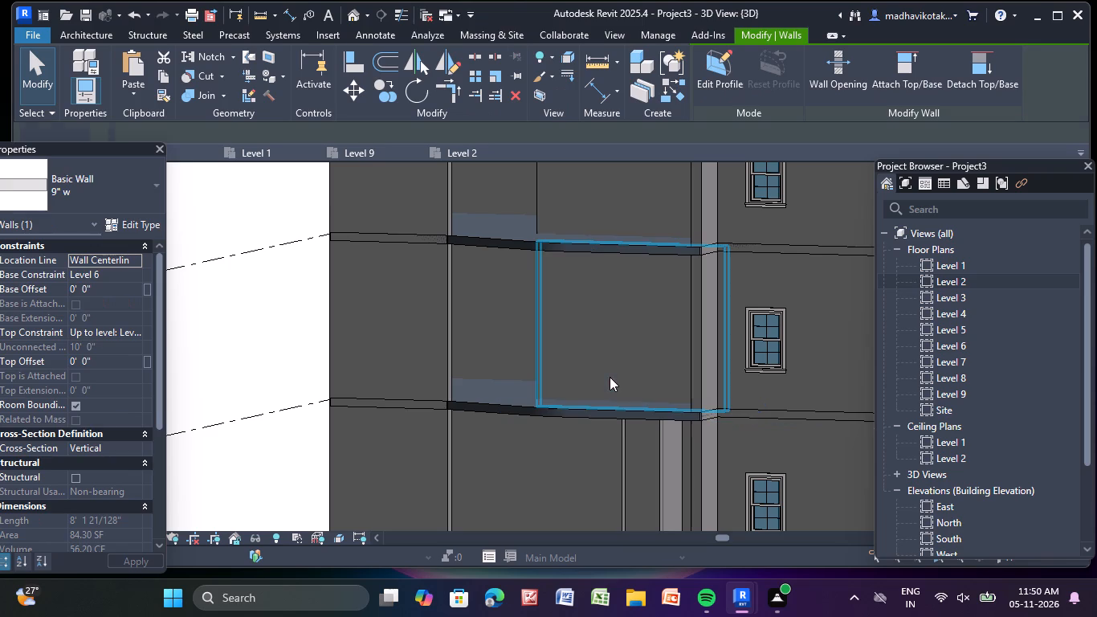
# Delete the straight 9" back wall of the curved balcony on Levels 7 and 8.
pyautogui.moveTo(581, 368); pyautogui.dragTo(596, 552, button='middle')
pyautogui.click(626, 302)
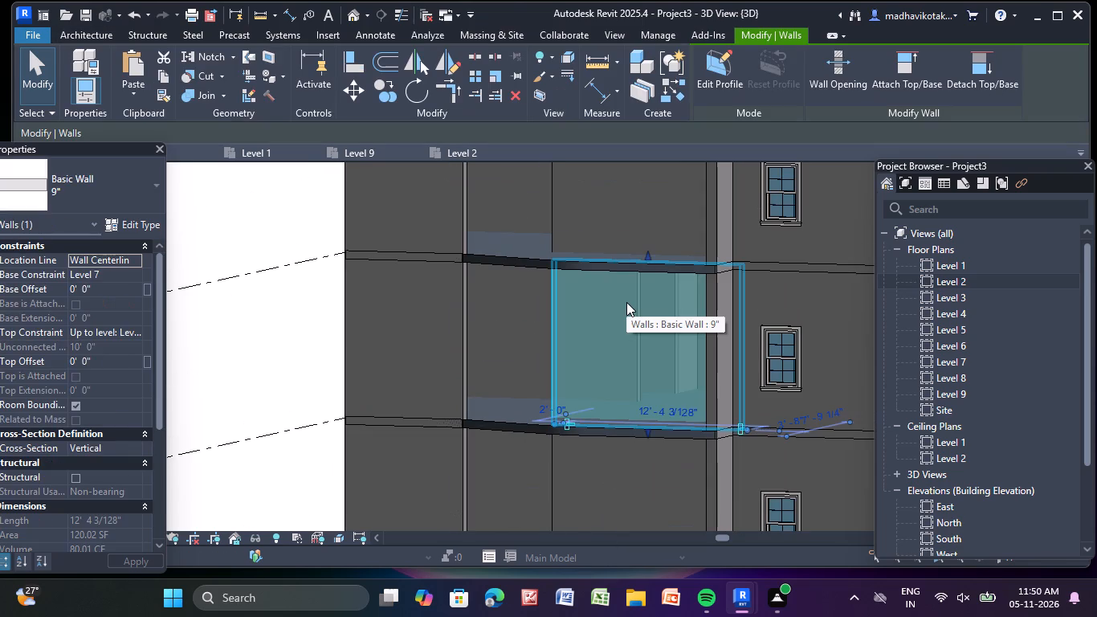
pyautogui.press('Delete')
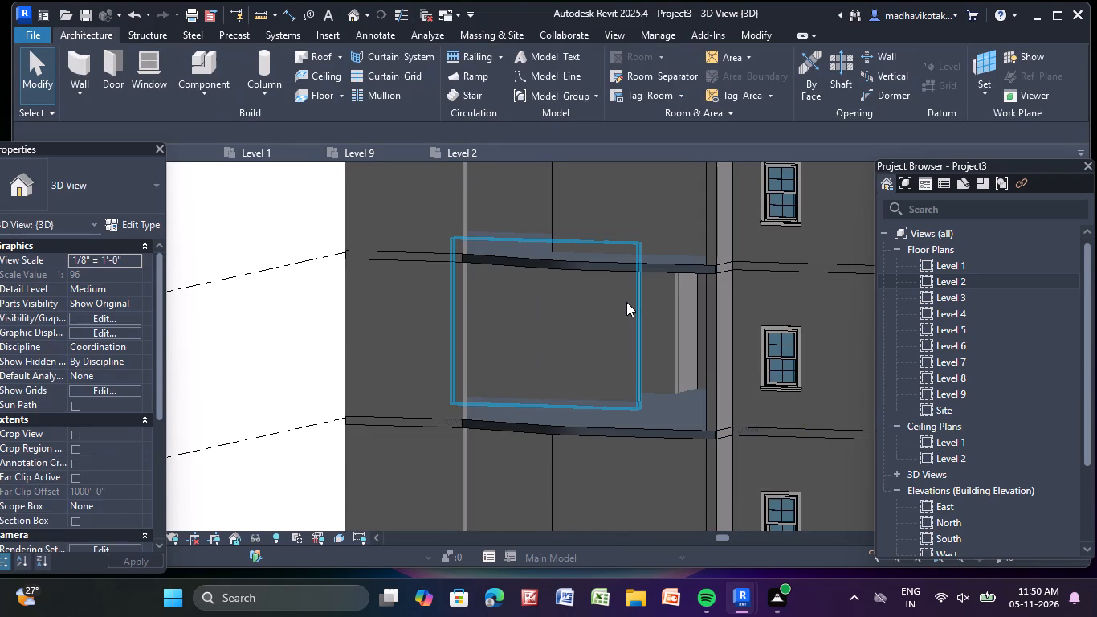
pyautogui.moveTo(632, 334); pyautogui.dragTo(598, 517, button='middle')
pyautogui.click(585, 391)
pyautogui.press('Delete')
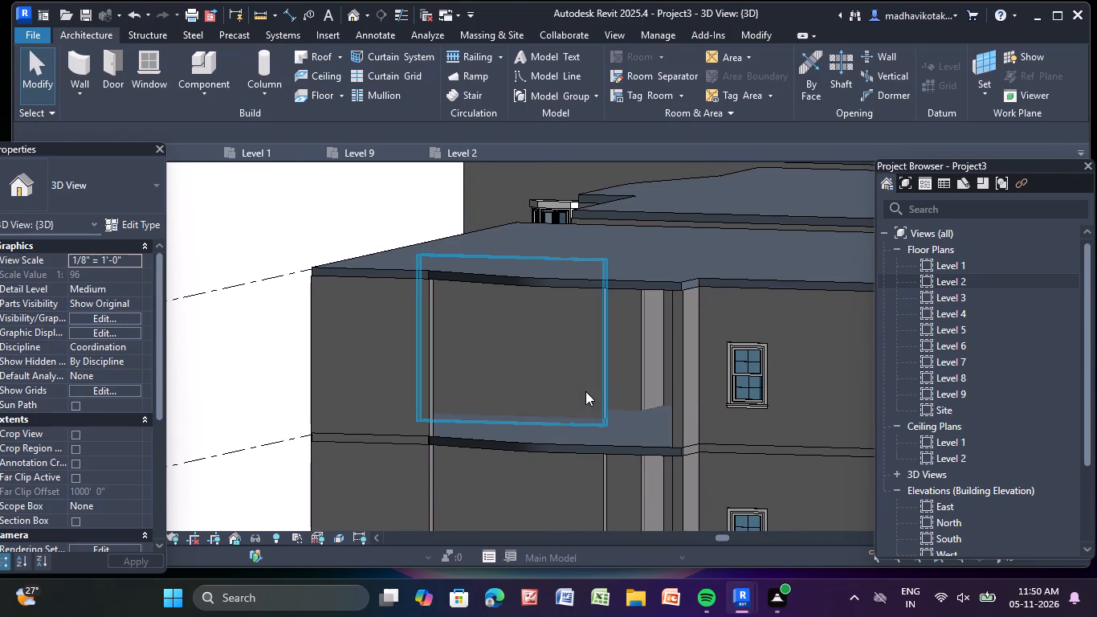
# Examine the opened upper balconies from several angles to check what stands behind the removed back walls.
pyautogui.scroll(-4, 585, 391)
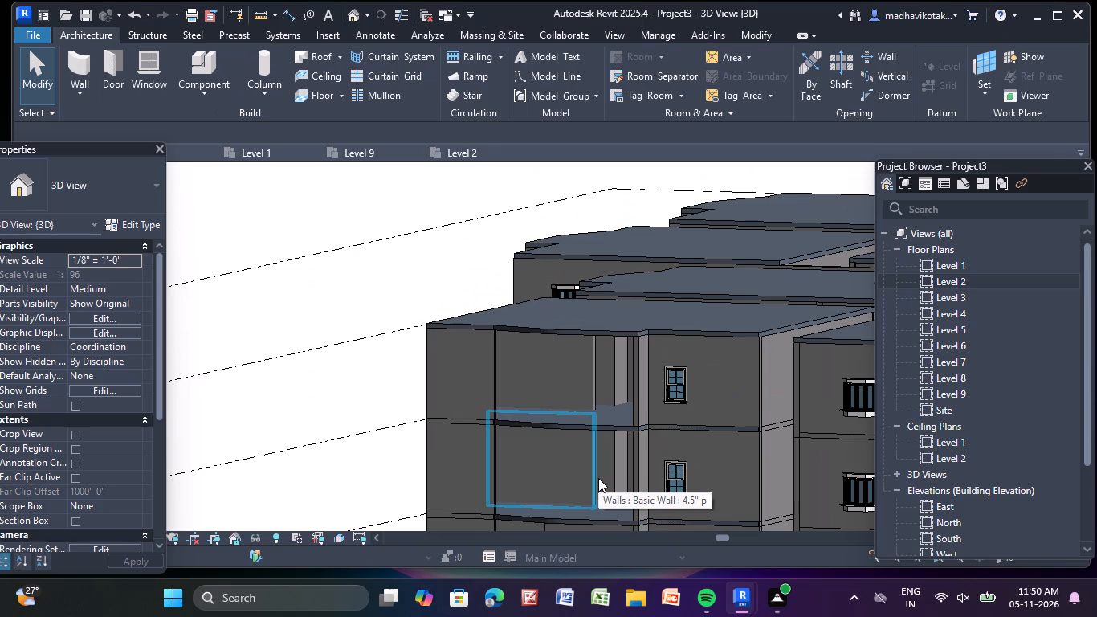
pyautogui.scroll(1, 598, 478)
pyautogui.keyDown('shift'); pyautogui.moveTo(544, 464); pyautogui.dragTo(583, 480, button='middle'); pyautogui.keyUp('shift')
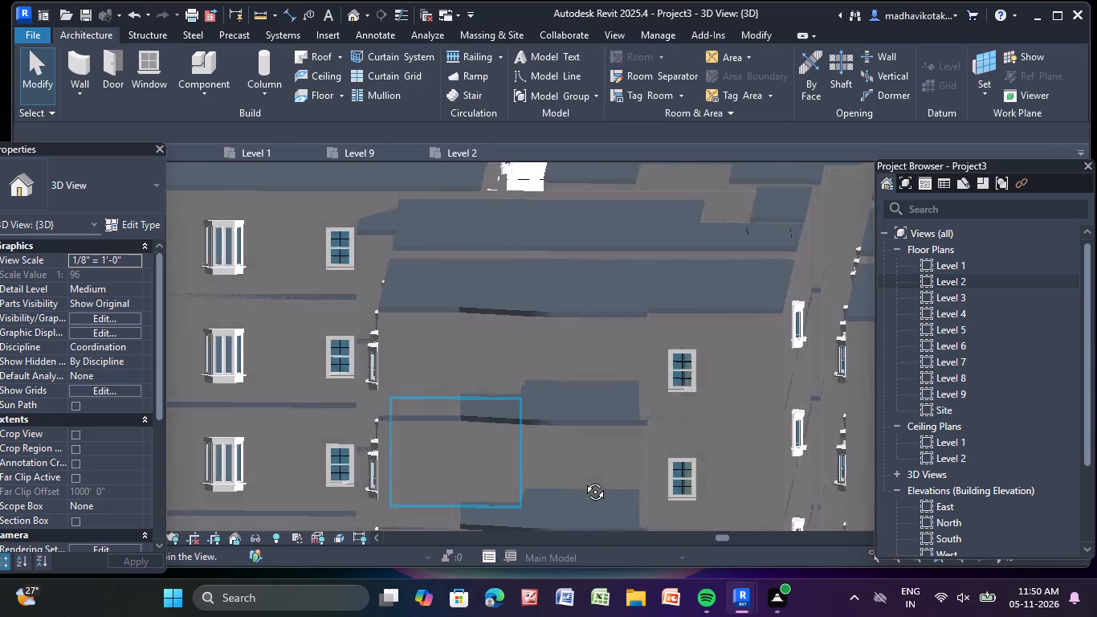
pyautogui.keyDown('shift'); pyautogui.moveTo(583, 480); pyautogui.dragTo(592, 481, button='middle'); pyautogui.keyUp('shift')
pyautogui.scroll(5, 545, 445)
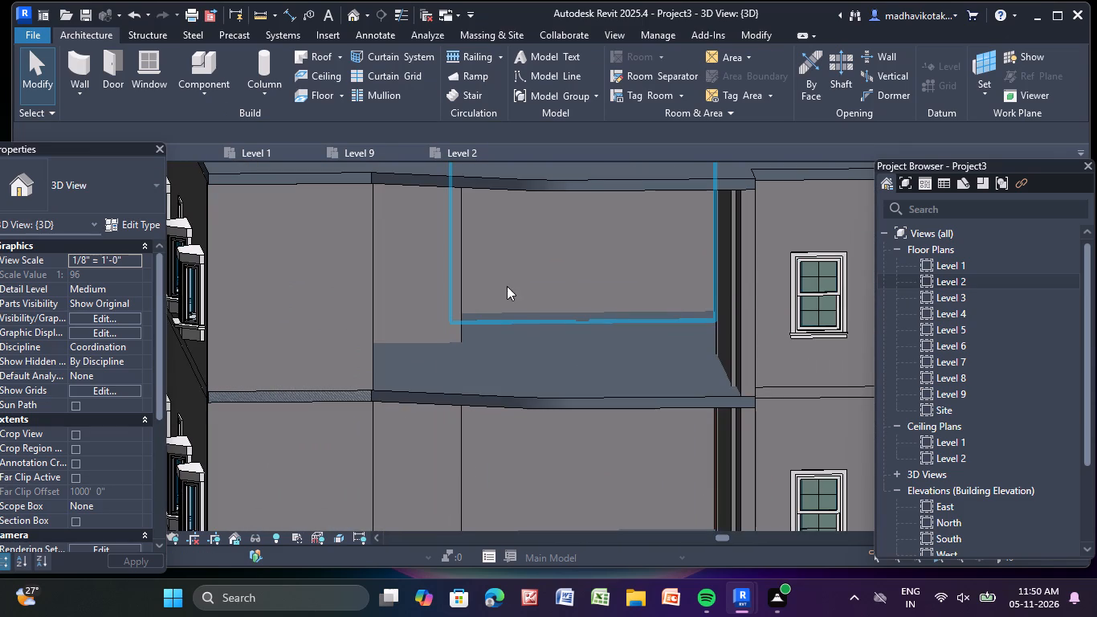
pyautogui.keyDown('shift'); pyautogui.moveTo(577, 378); pyautogui.dragTo(566, 386, button='middle'); pyautogui.keyUp('shift')
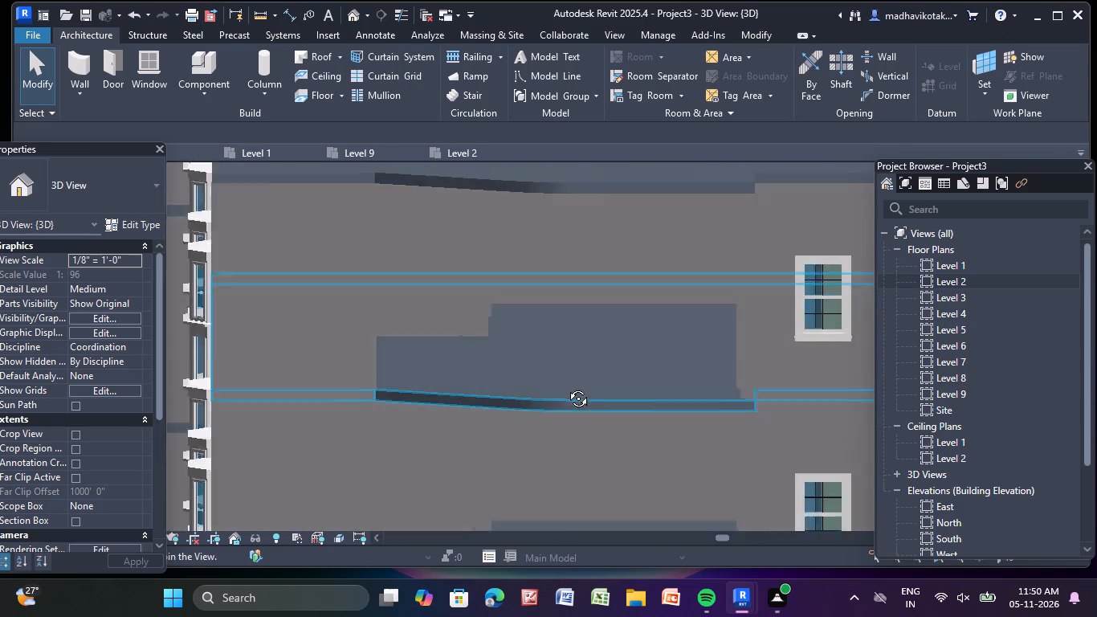
pyautogui.keyDown('shift'); pyautogui.moveTo(566, 386); pyautogui.dragTo(552, 416, button='middle'); pyautogui.keyUp('shift')
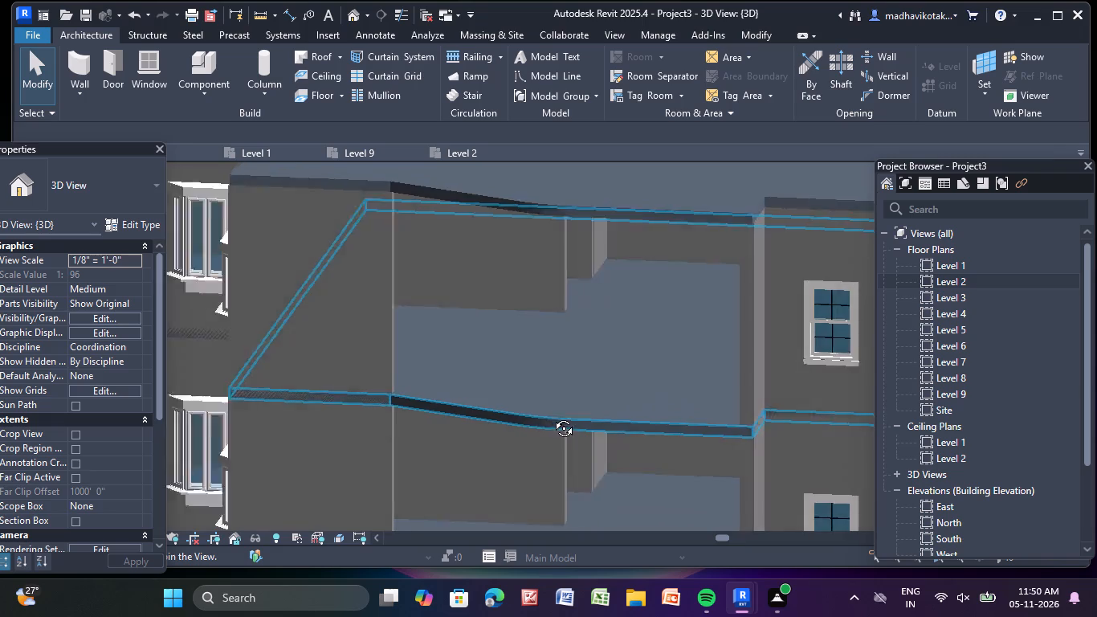
pyautogui.keyDown('shift'); pyautogui.moveTo(552, 416); pyautogui.dragTo(555, 393, button='middle'); pyautogui.keyUp('shift')
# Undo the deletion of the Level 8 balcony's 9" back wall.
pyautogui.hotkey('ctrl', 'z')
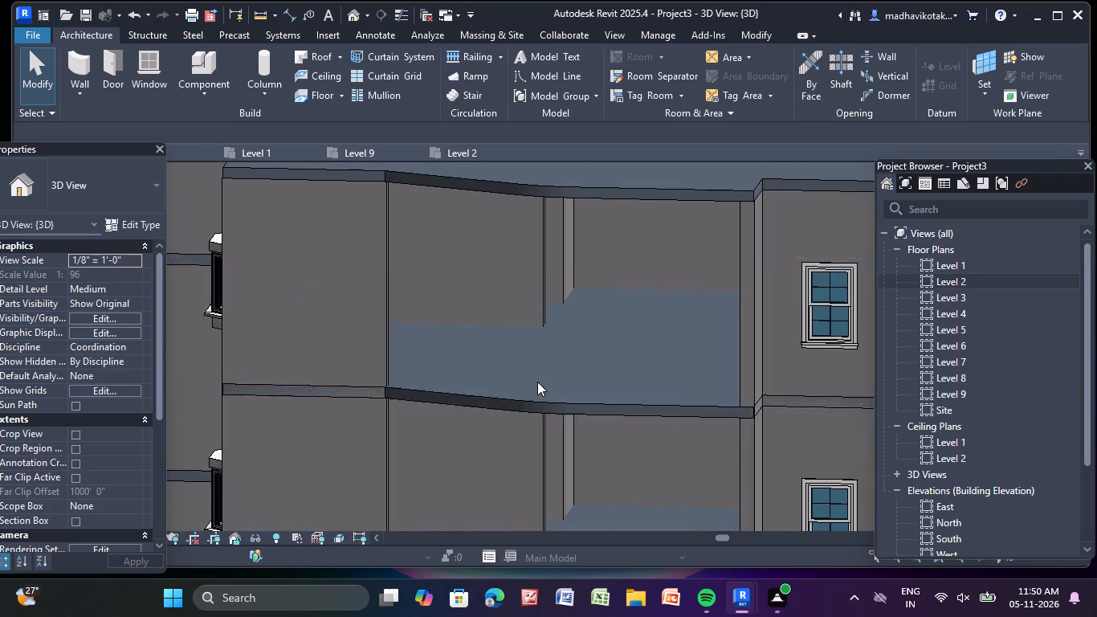
# Copy the Level 8 balcony's 9" back wall and paste it aligned to Levels 2 through 8.
pyautogui.scroll(-6, 536, 378)
pyautogui.moveTo(571, 458); pyautogui.dragTo(585, 410, button='middle')
pyautogui.scroll(4, 581, 367)
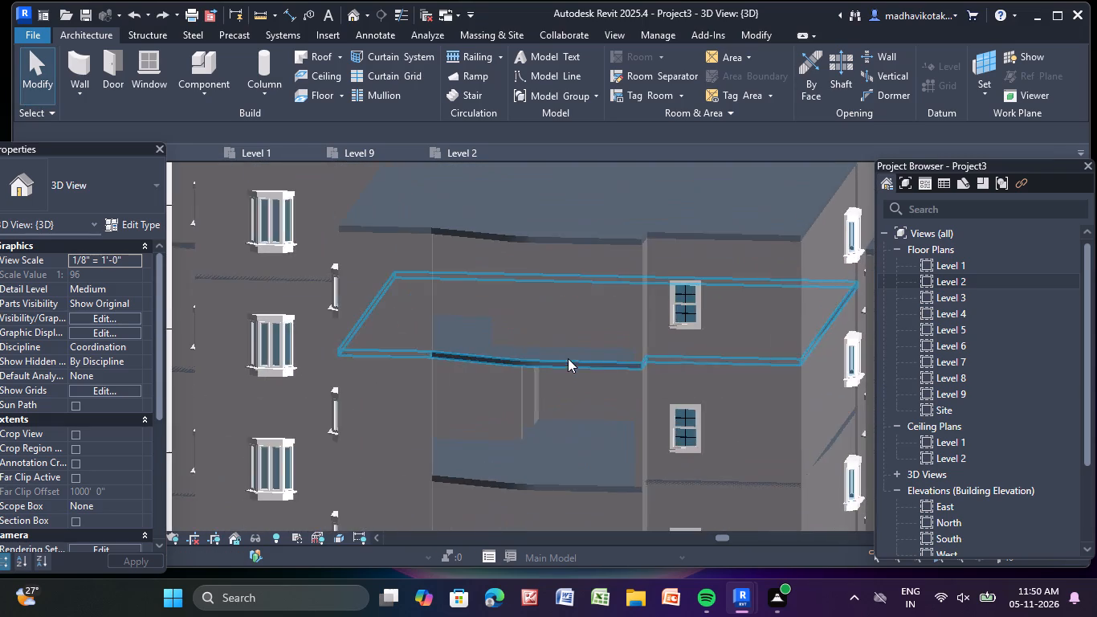
pyautogui.click(564, 325)
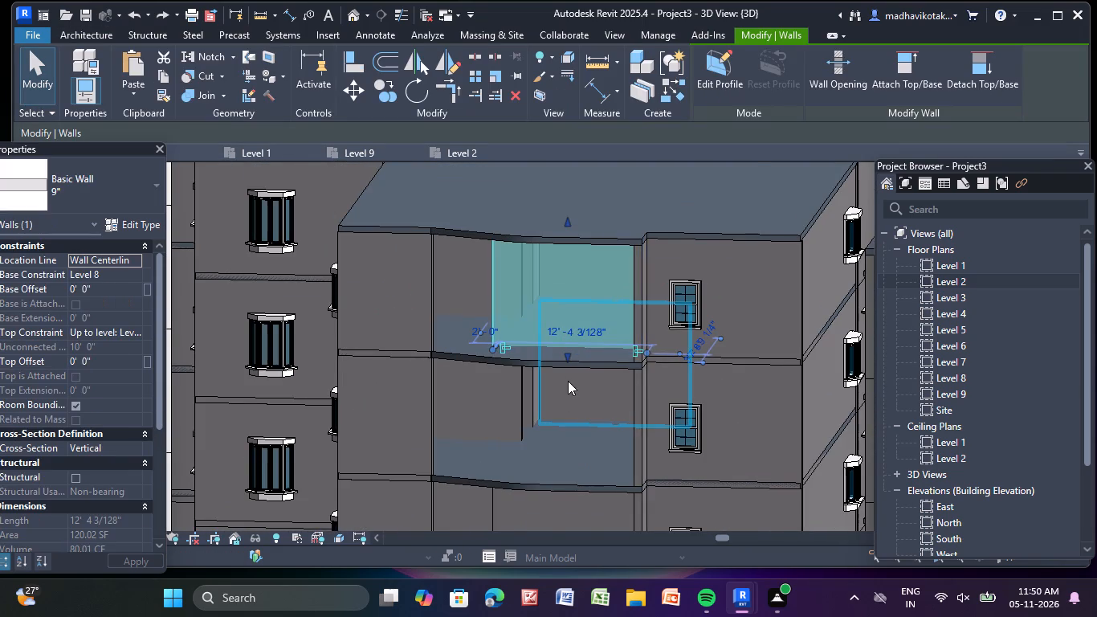
pyautogui.scroll(-4, 568, 382)
pyautogui.moveTo(568, 417); pyautogui.dragTo(518, 232, button='middle')
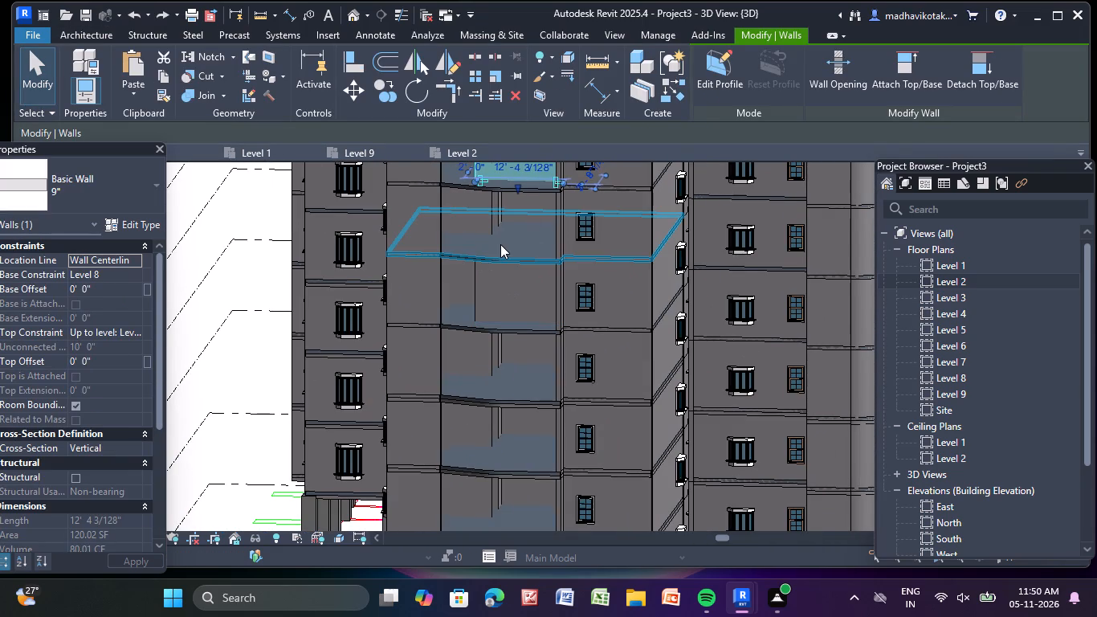
pyautogui.moveTo(504, 252); pyautogui.dragTo(504, 386, button='middle')
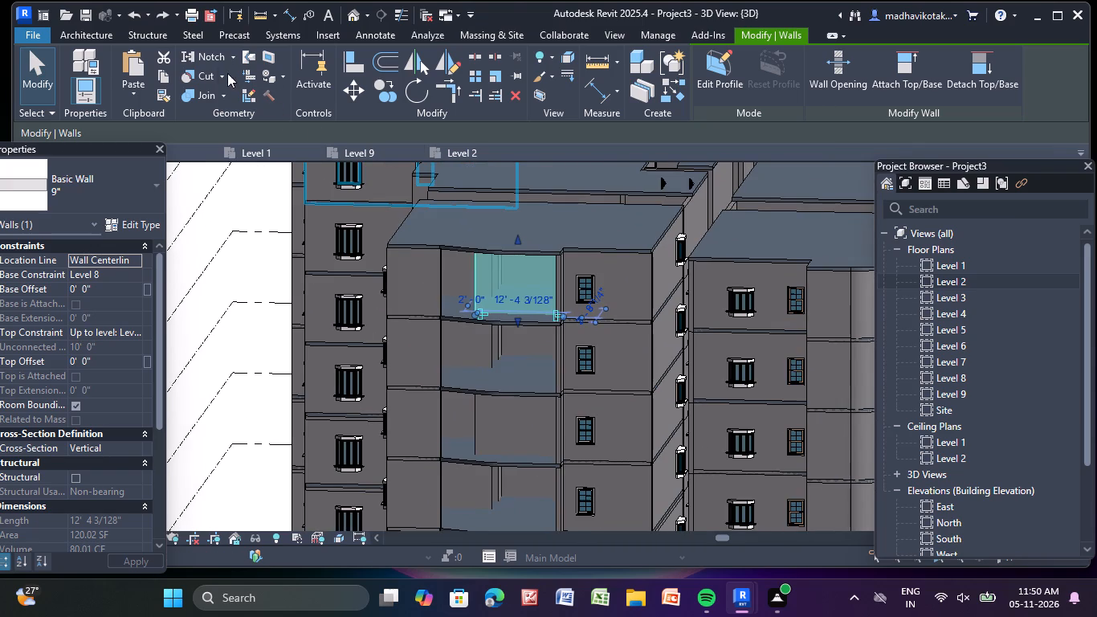
pyautogui.click(162, 77)
pyautogui.click(137, 94)
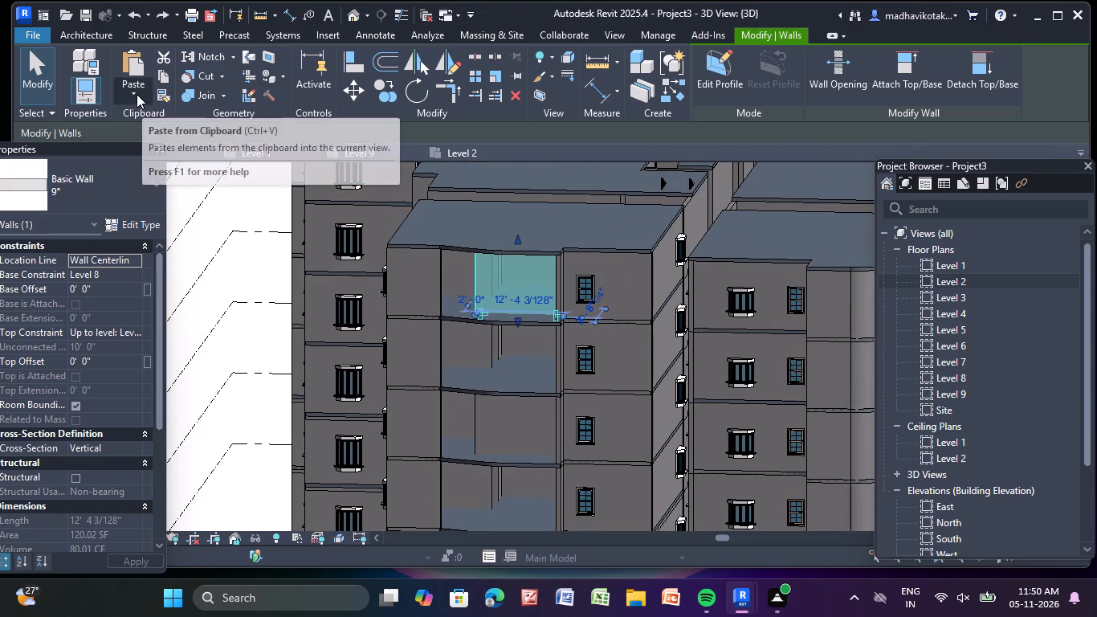
pyautogui.click(199, 153)
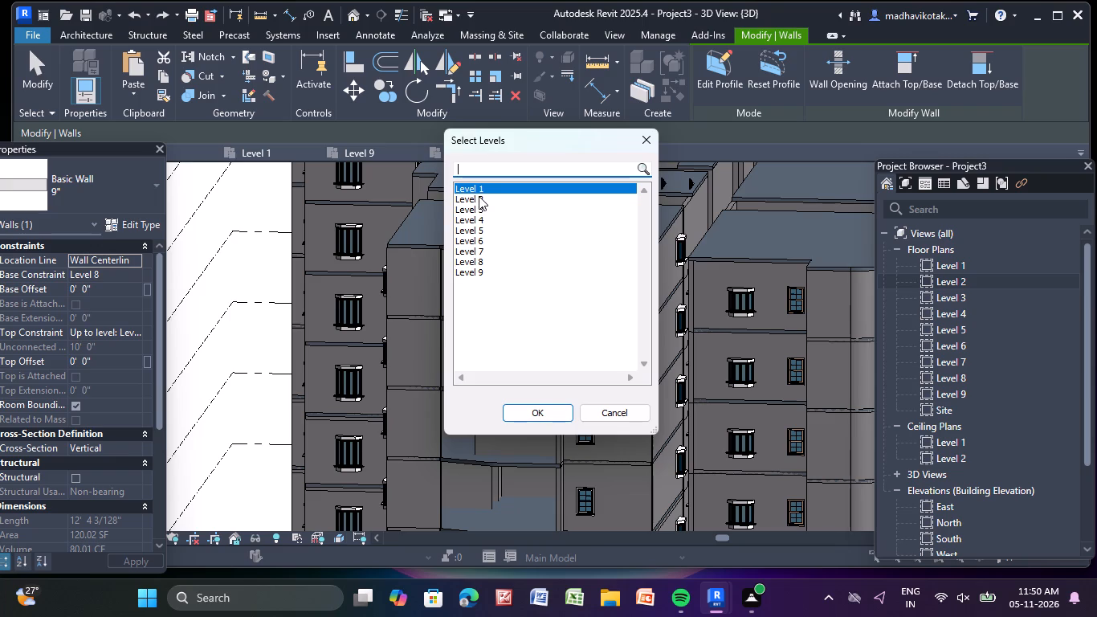
pyautogui.moveTo(479, 196); pyautogui.dragTo(475, 245)
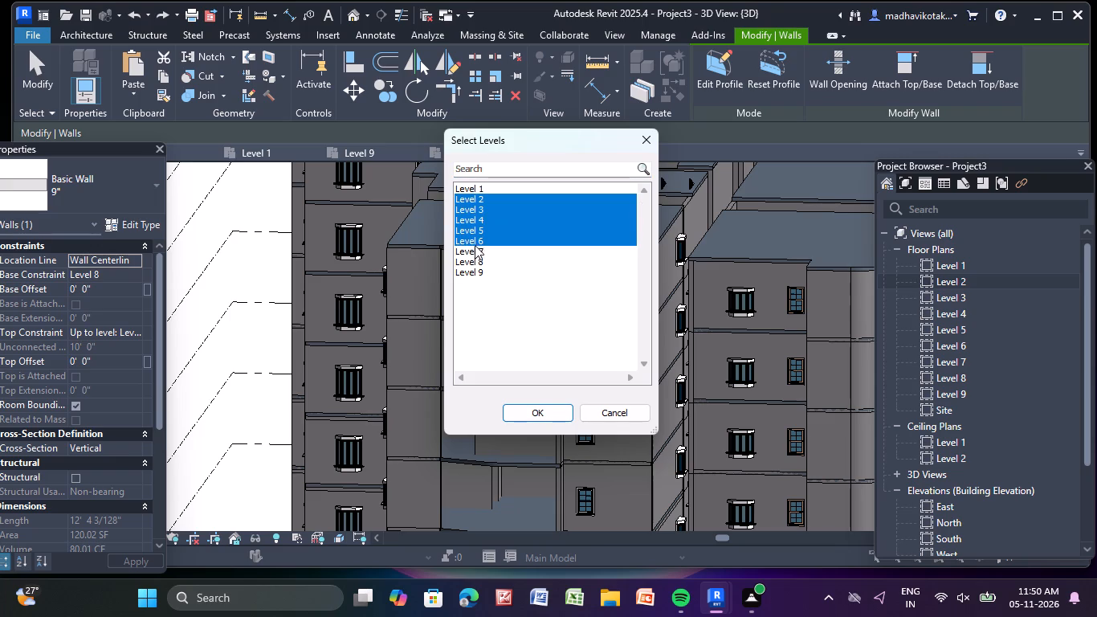
pyautogui.moveTo(475, 245); pyautogui.dragTo(477, 258)
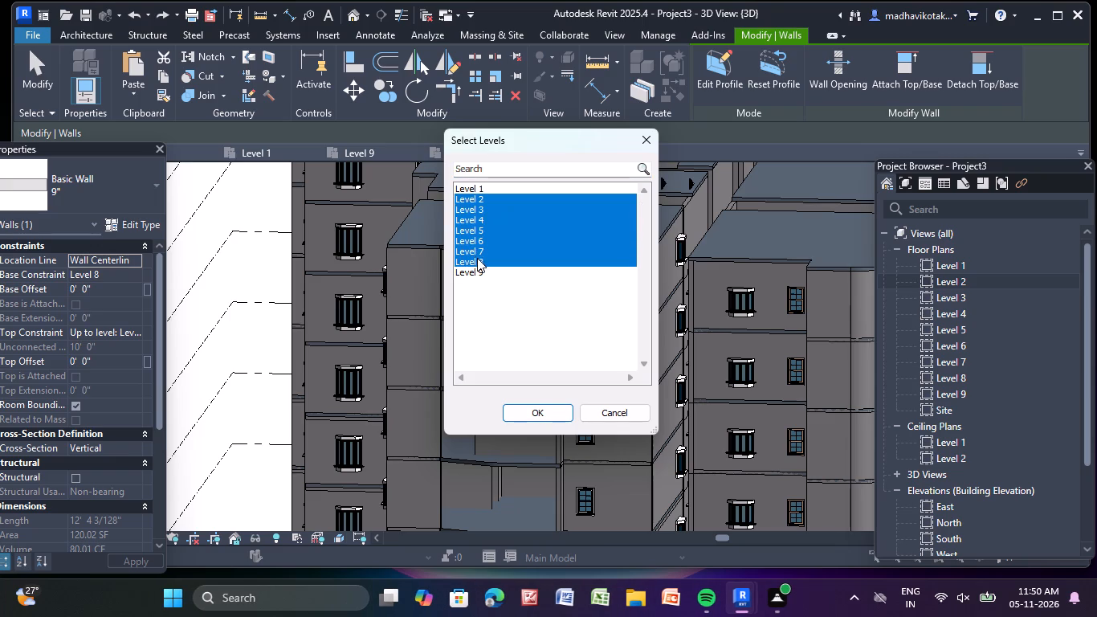
pyautogui.moveTo(477, 258); pyautogui.dragTo(478, 258)
pyautogui.moveTo(542, 413); pyautogui.dragTo(539, 422)
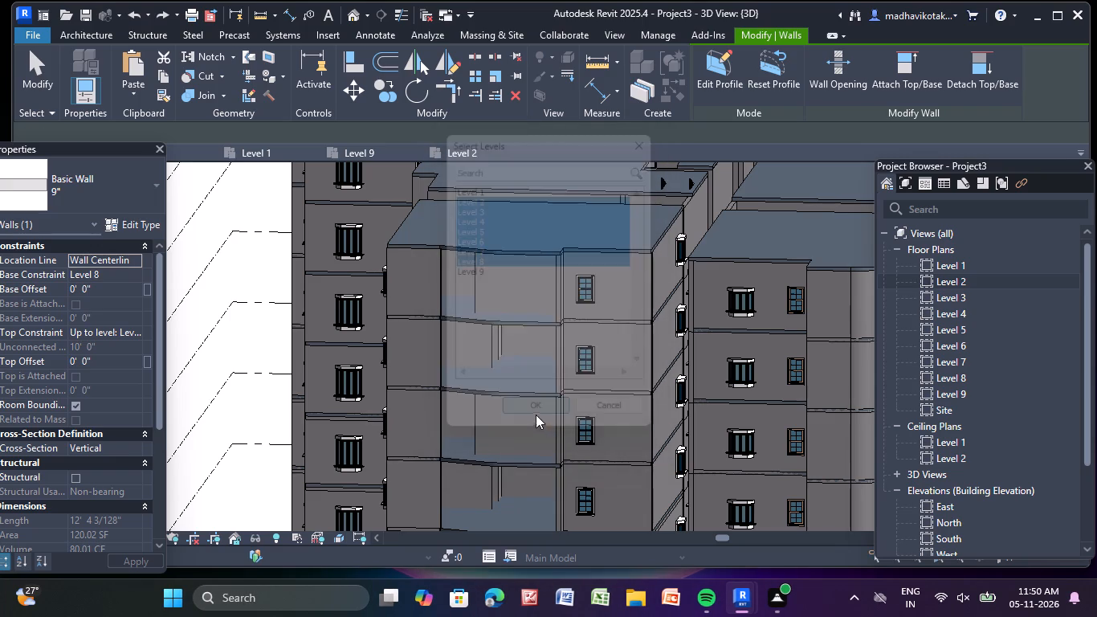
# Clear the selection and examine the pasted back walls on the lower balconies down to the Level 2 railing.
pyautogui.scroll(-2, 524, 390)
pyautogui.moveTo(519, 377); pyautogui.dragTo(479, 172, button='middle')
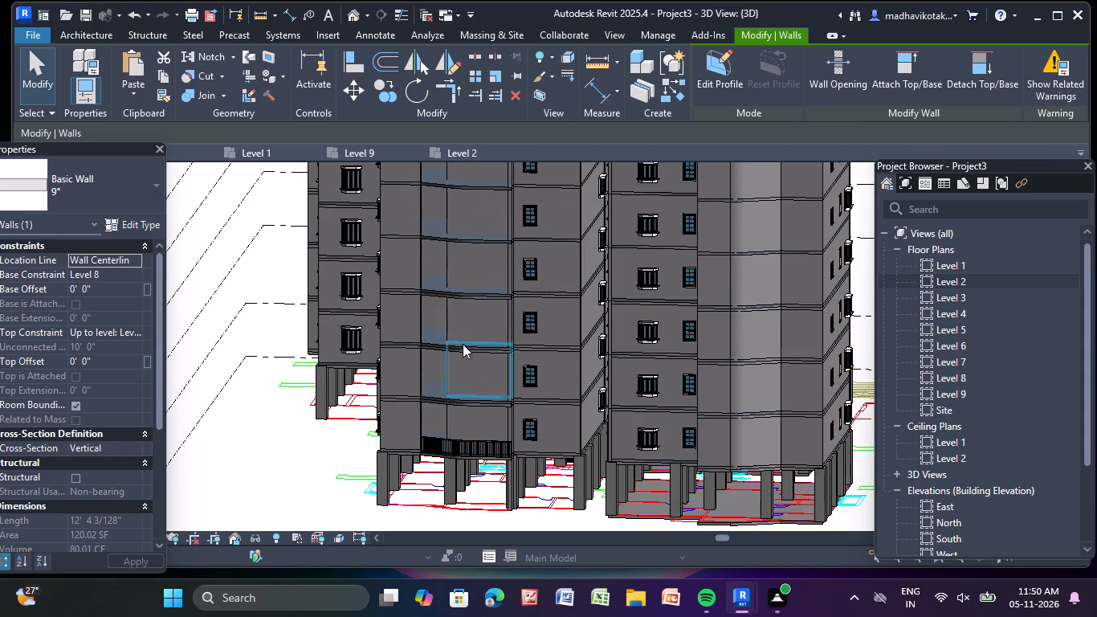
pyautogui.scroll(2, 447, 424)
pyautogui.press('`')
pyautogui.press('Escape')
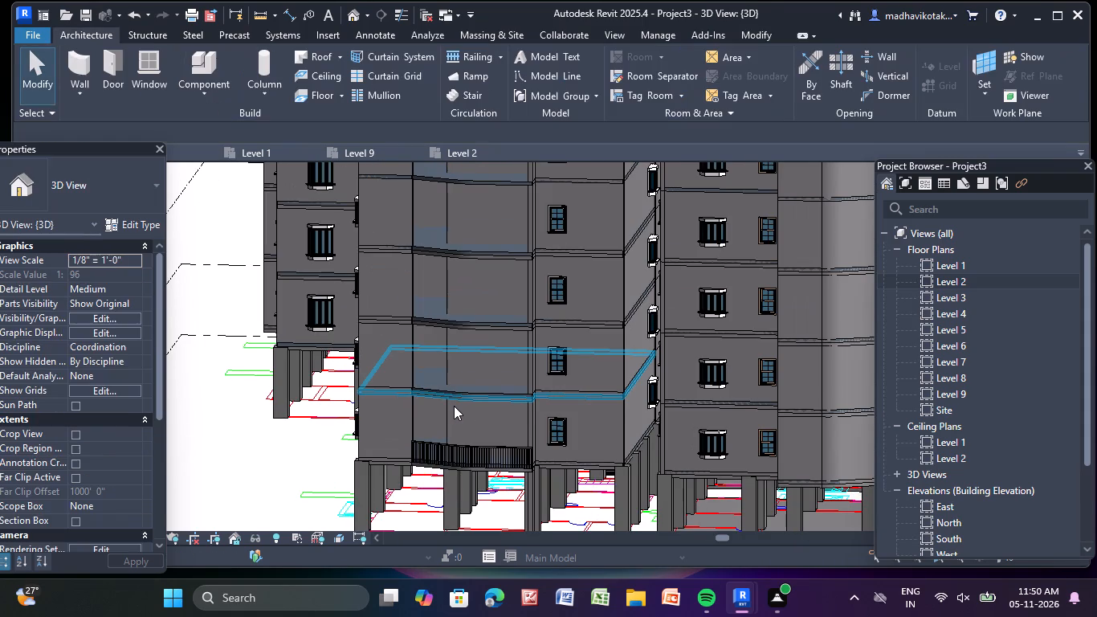
pyautogui.press('Escape')
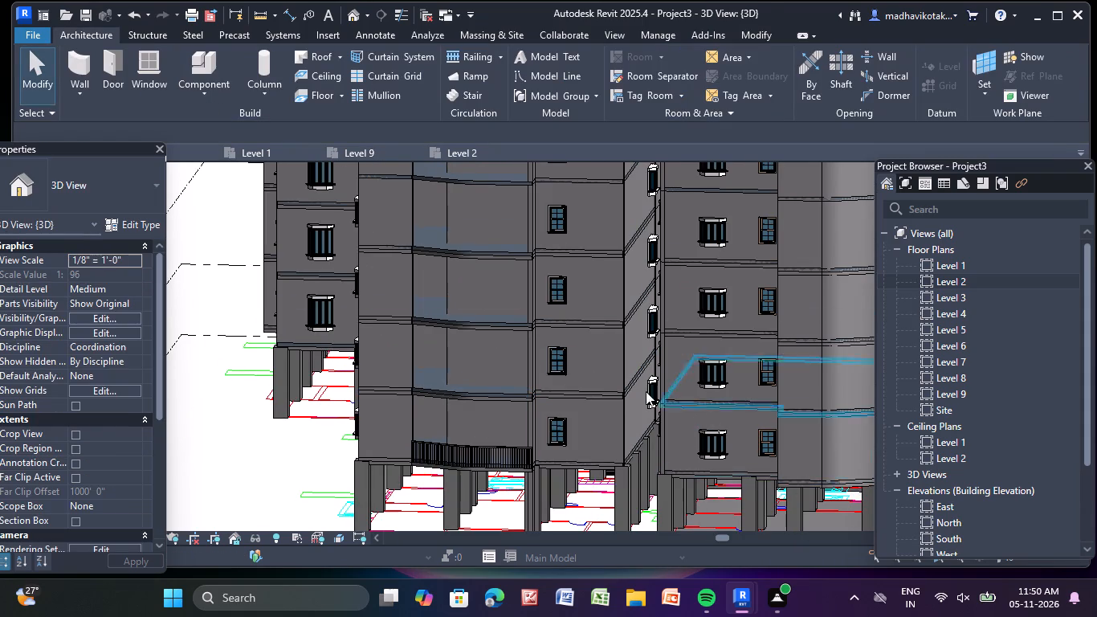
pyautogui.scroll(1, 571, 368)
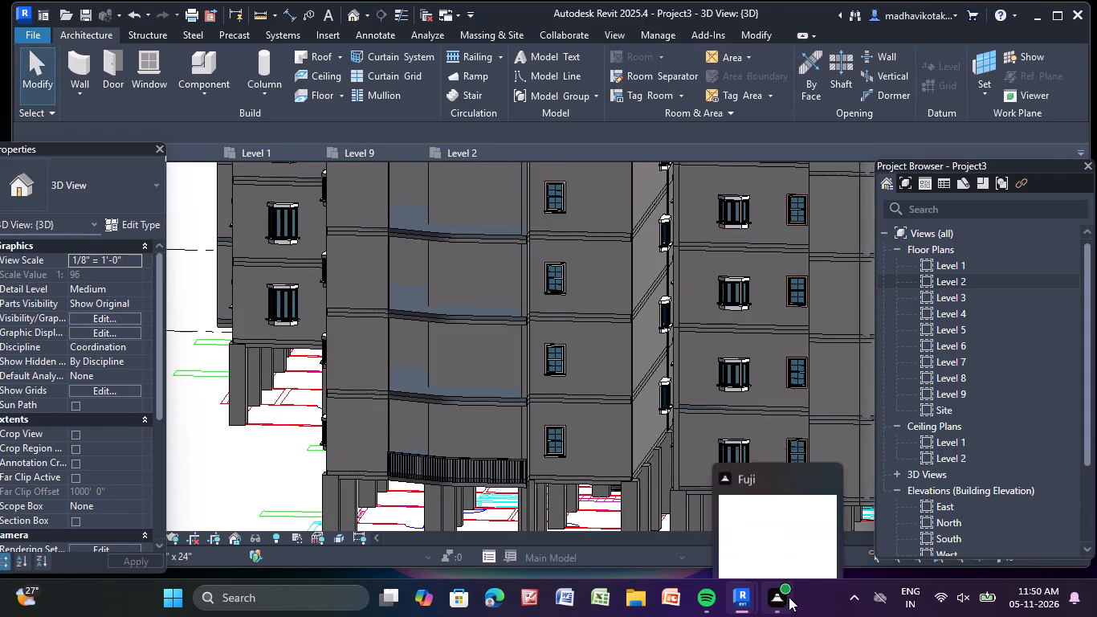
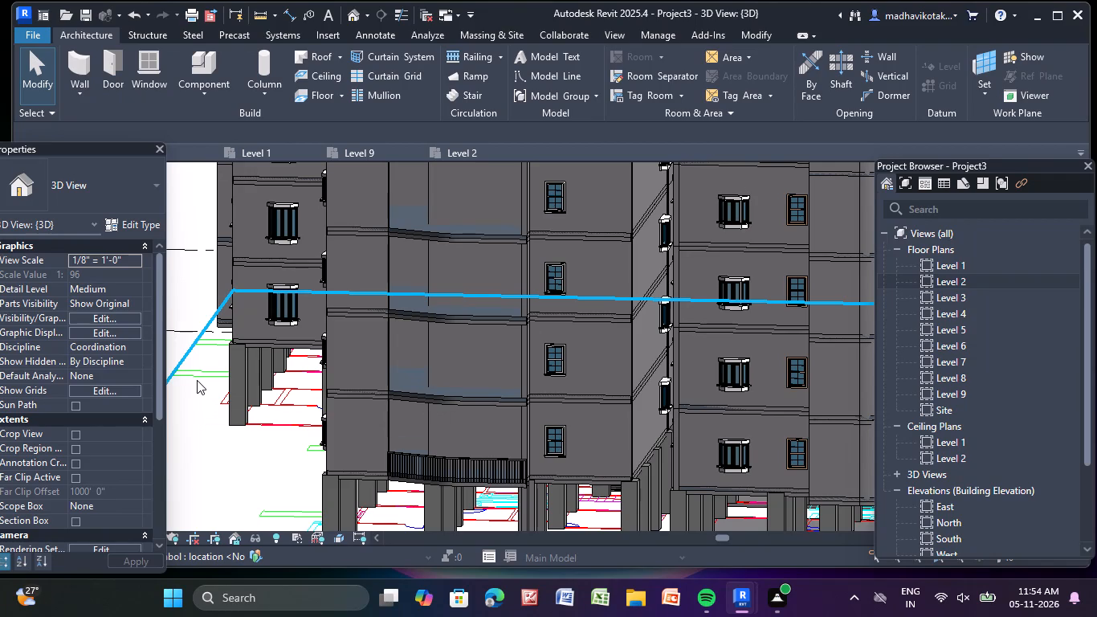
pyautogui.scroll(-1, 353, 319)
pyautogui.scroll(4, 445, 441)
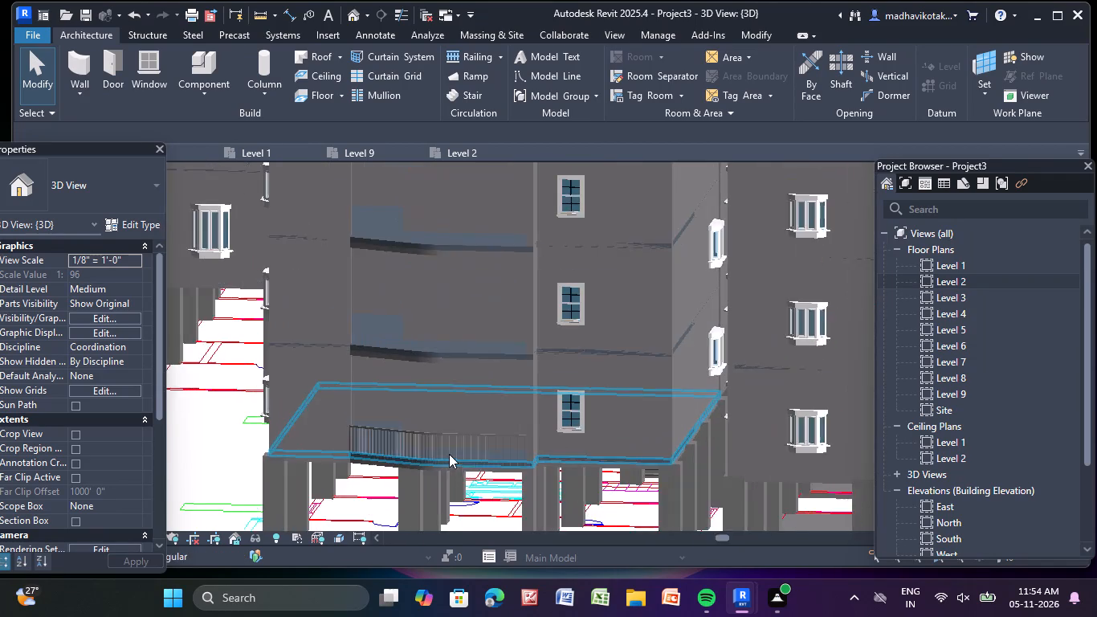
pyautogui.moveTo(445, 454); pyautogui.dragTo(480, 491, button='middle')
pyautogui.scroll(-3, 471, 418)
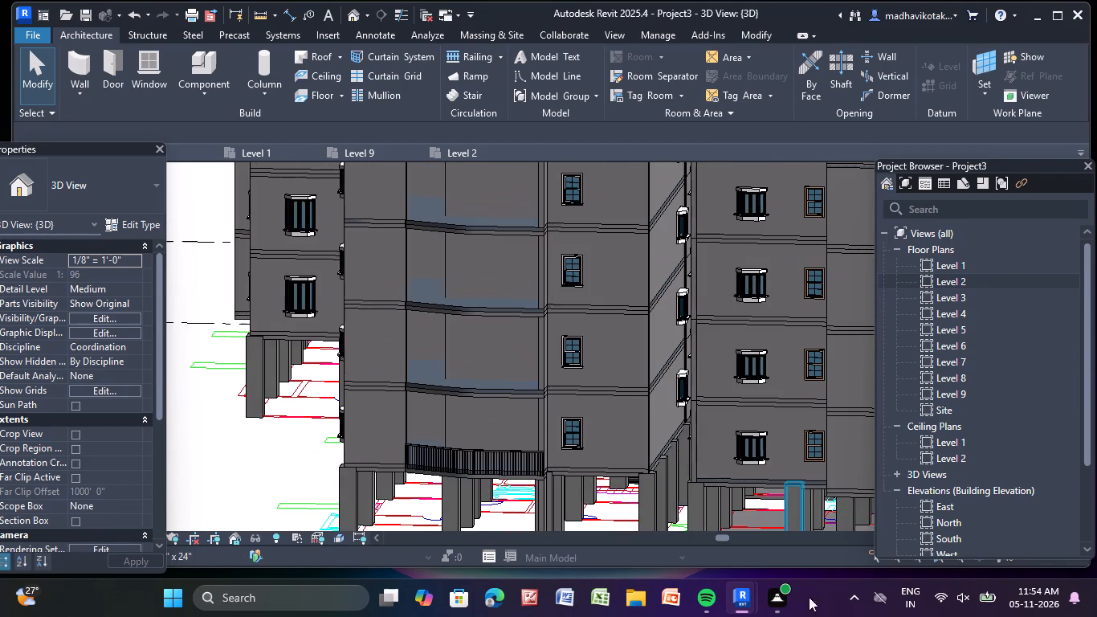
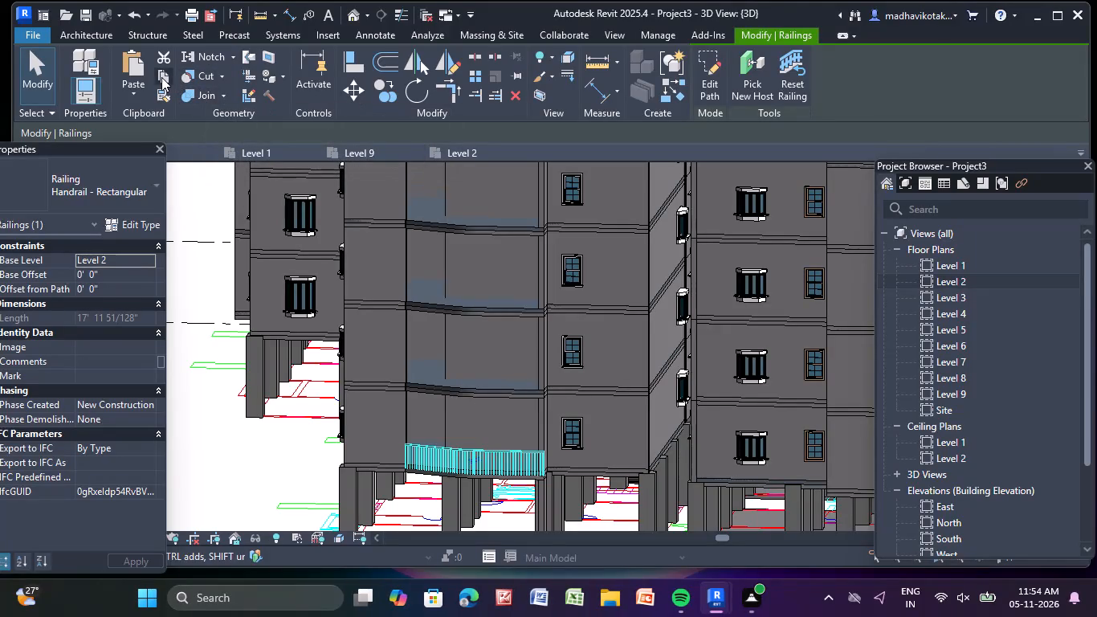
# Copy the Level 2 curved balcony railing and paste it aligned to Levels 3 through 8.
pyautogui.click(161, 77)
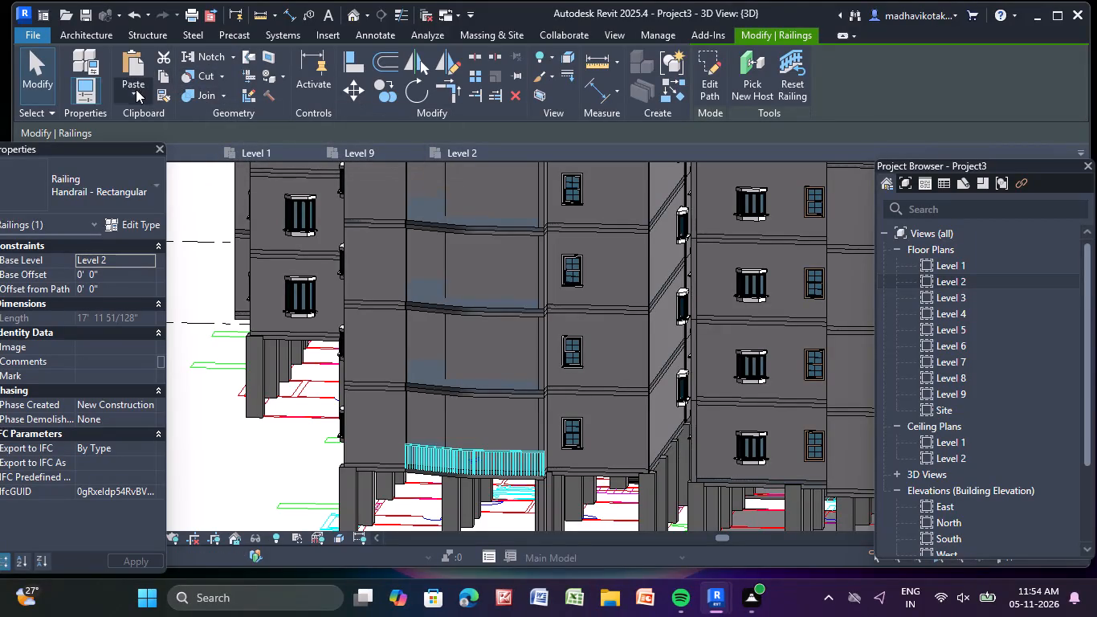
pyautogui.click(135, 96)
pyautogui.click(185, 150)
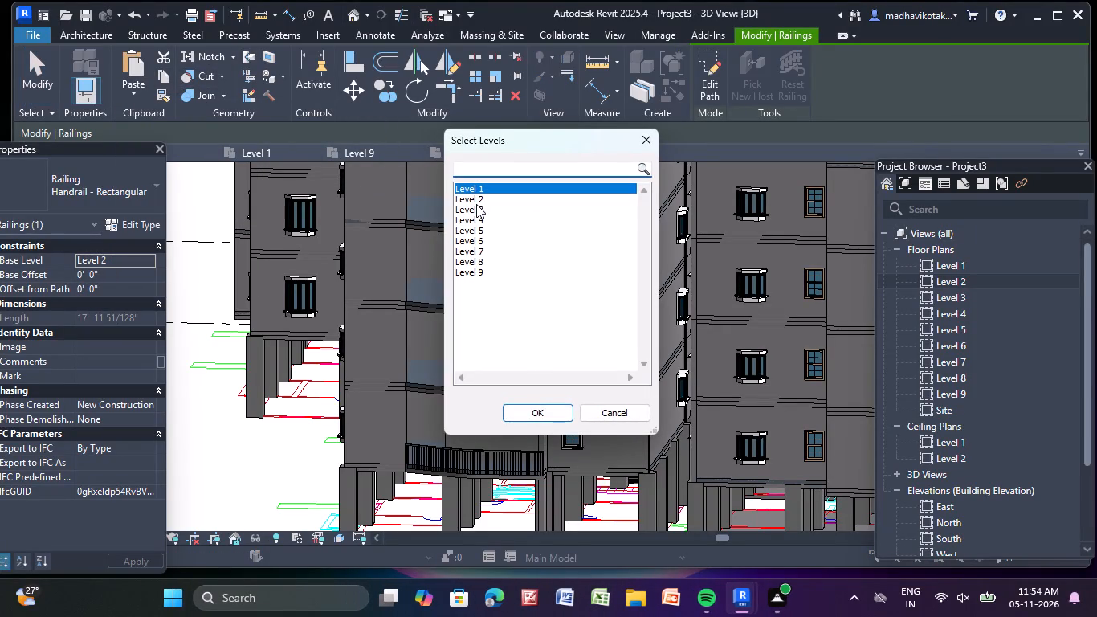
pyautogui.moveTo(476, 204); pyautogui.dragTo(479, 260)
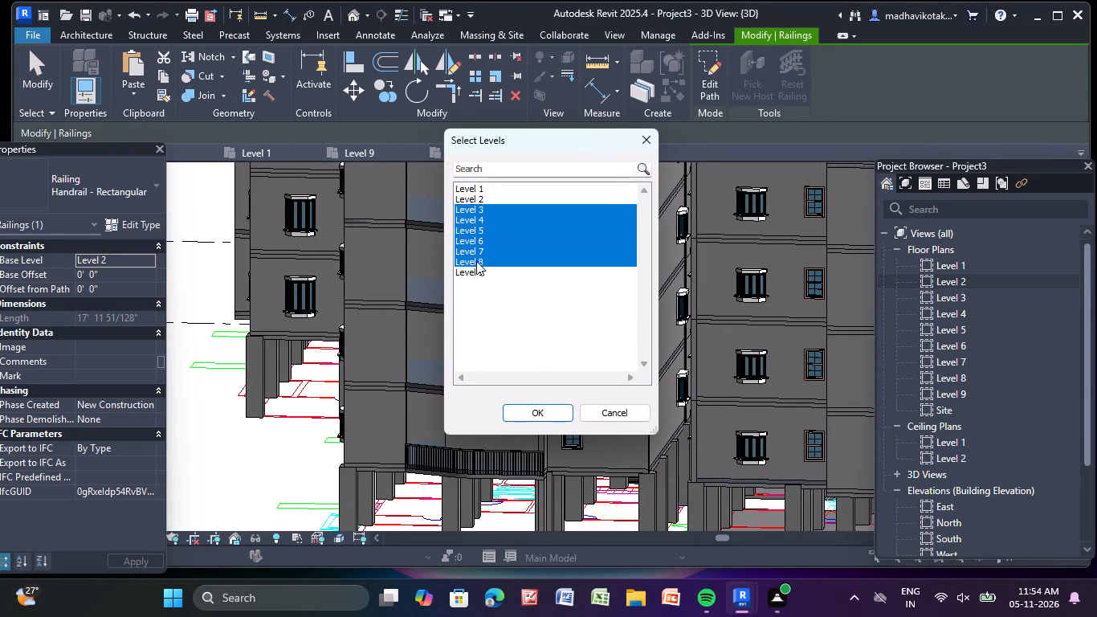
pyautogui.click(551, 412)
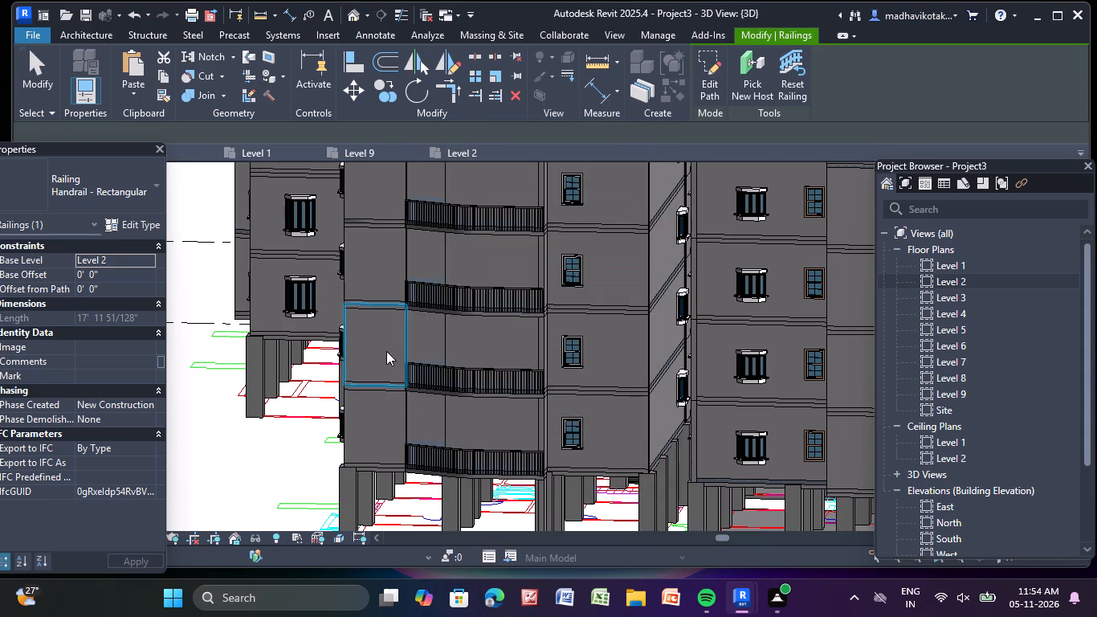
pyautogui.scroll(-4, 451, 357)
pyautogui.moveTo(459, 363); pyautogui.dragTo(503, 453, button='middle')
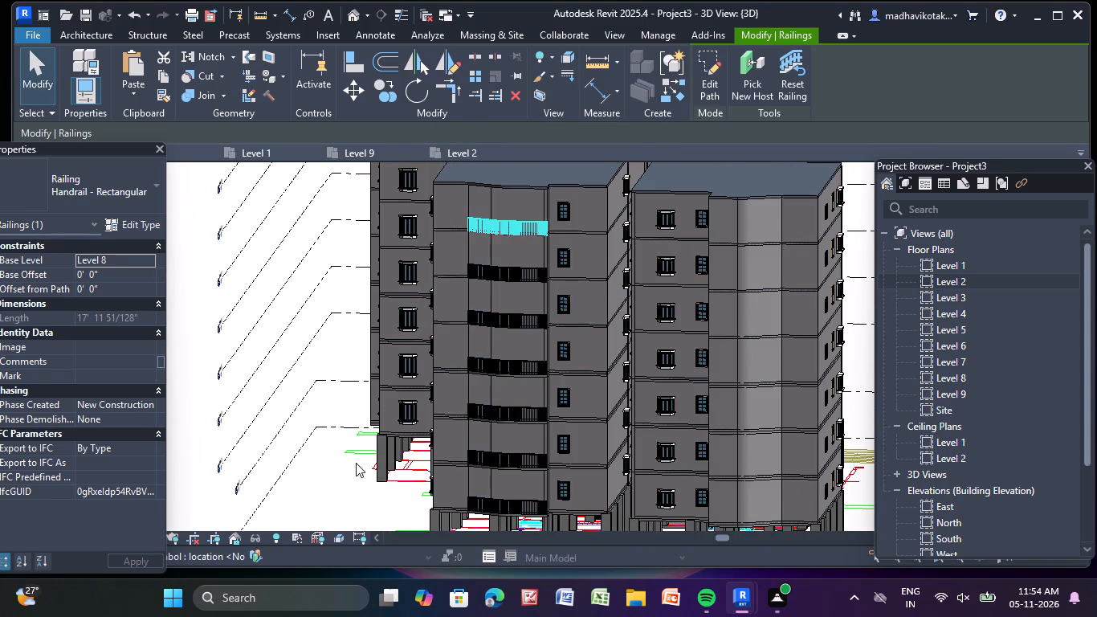
pyautogui.press('Escape')
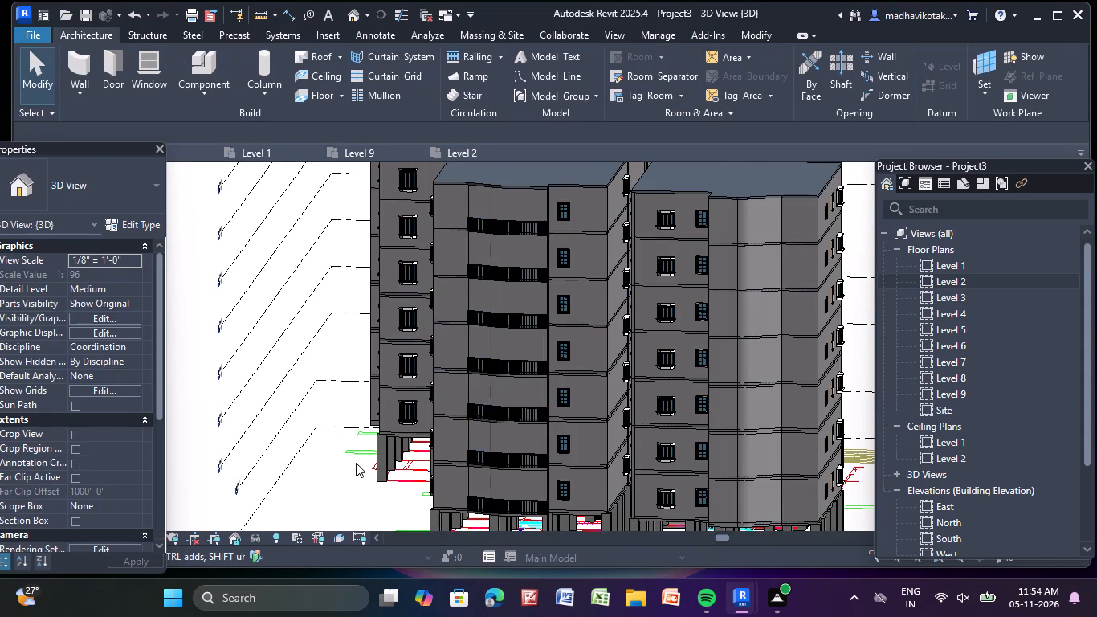
# Delete the three 4.5" p walls closing the curved balcony front at Level 2 on the neighbouring tower without railings.
pyautogui.moveTo(650, 352); pyautogui.dragTo(494, 248, button='middle')
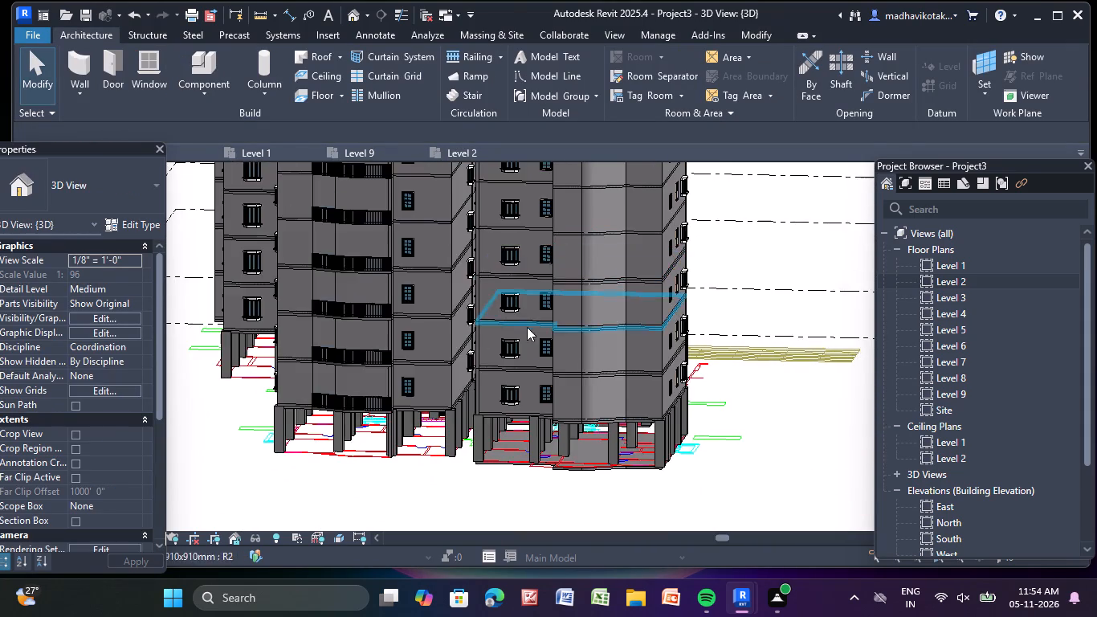
pyautogui.scroll(3, 608, 384)
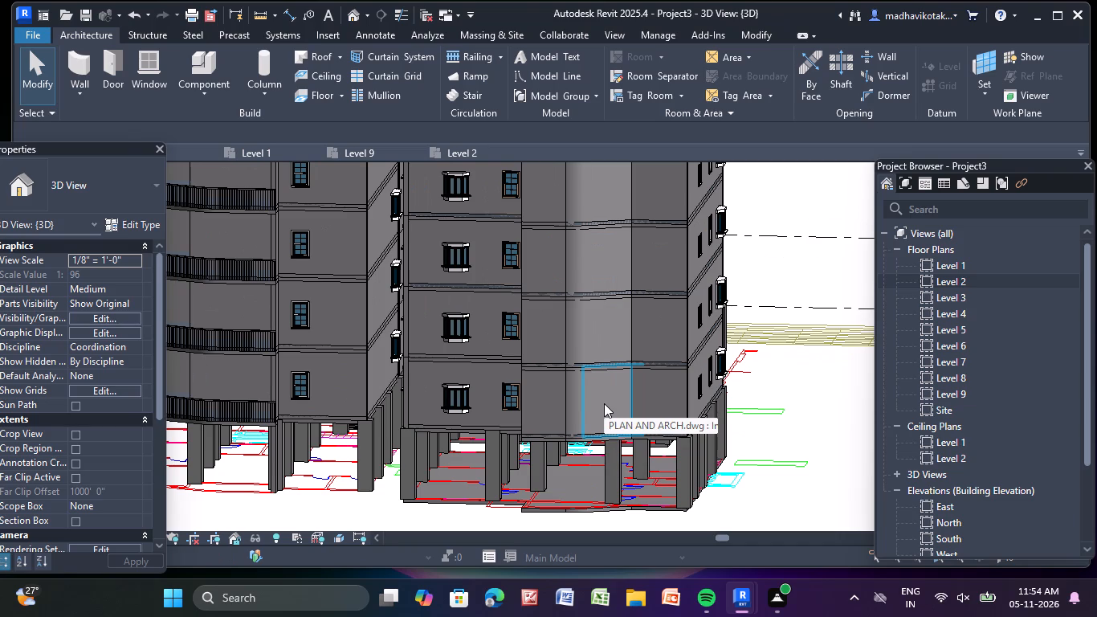
pyautogui.click(604, 403)
pyautogui.scroll(3, 604, 403)
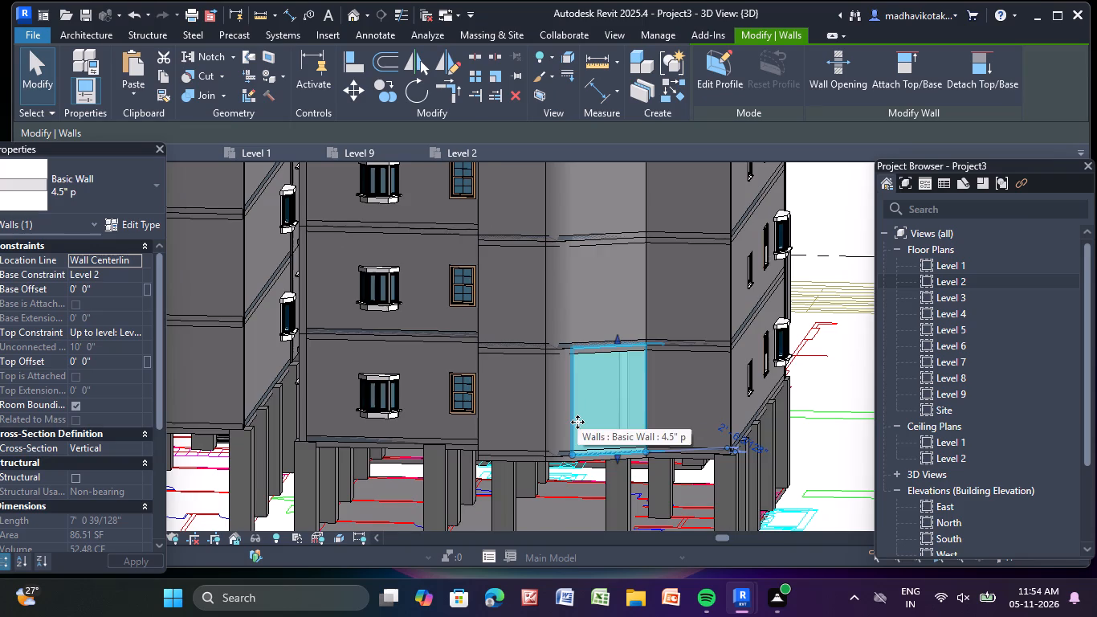
pyautogui.moveTo(576, 420); pyautogui.dragTo(557, 411, button='middle')
pyautogui.scroll(3, 559, 411)
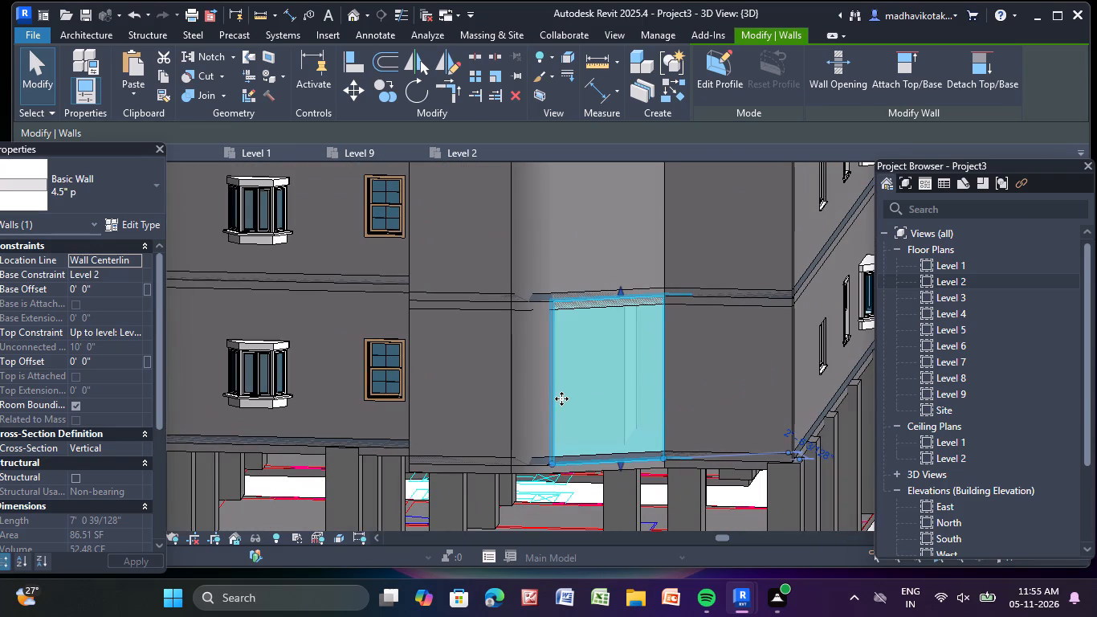
pyautogui.press('Delete')
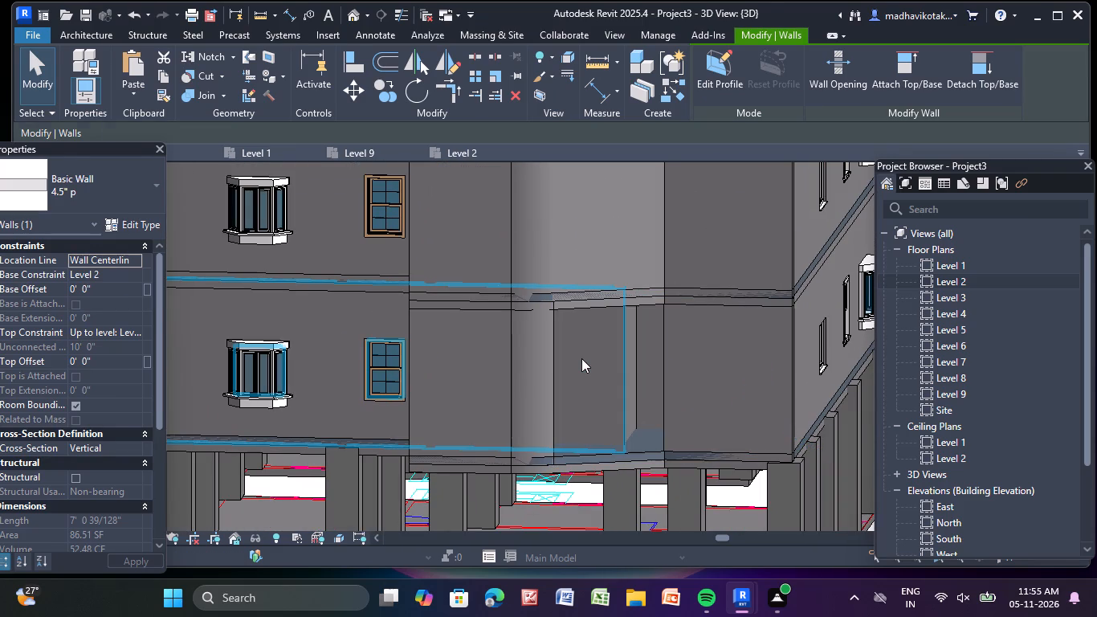
pyautogui.click(542, 385)
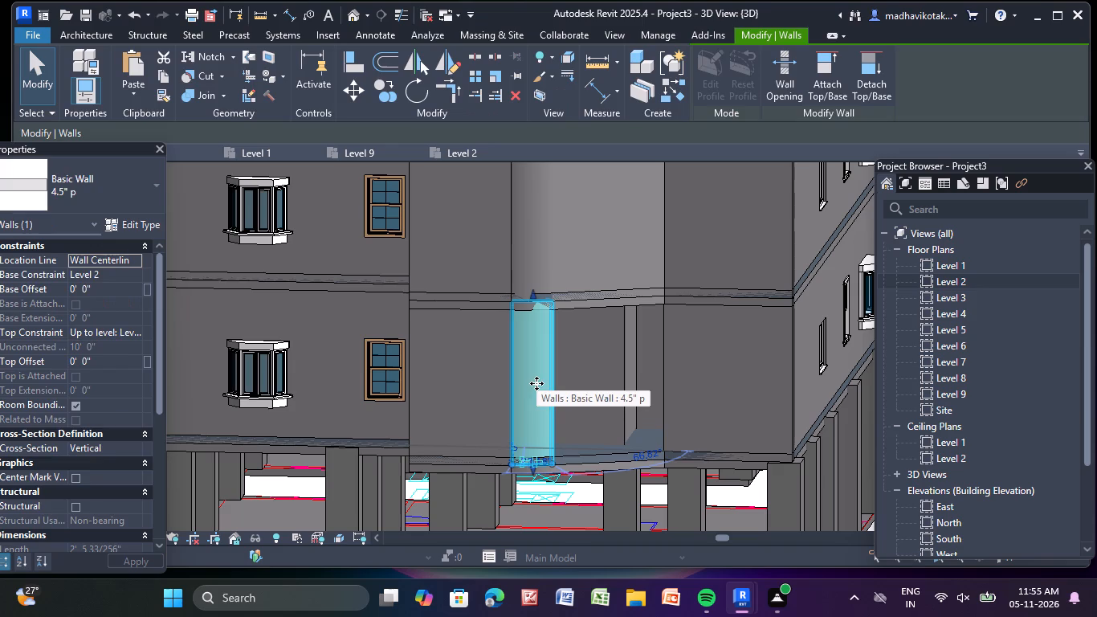
pyautogui.press('Delete')
pyautogui.scroll(8, 679, 422)
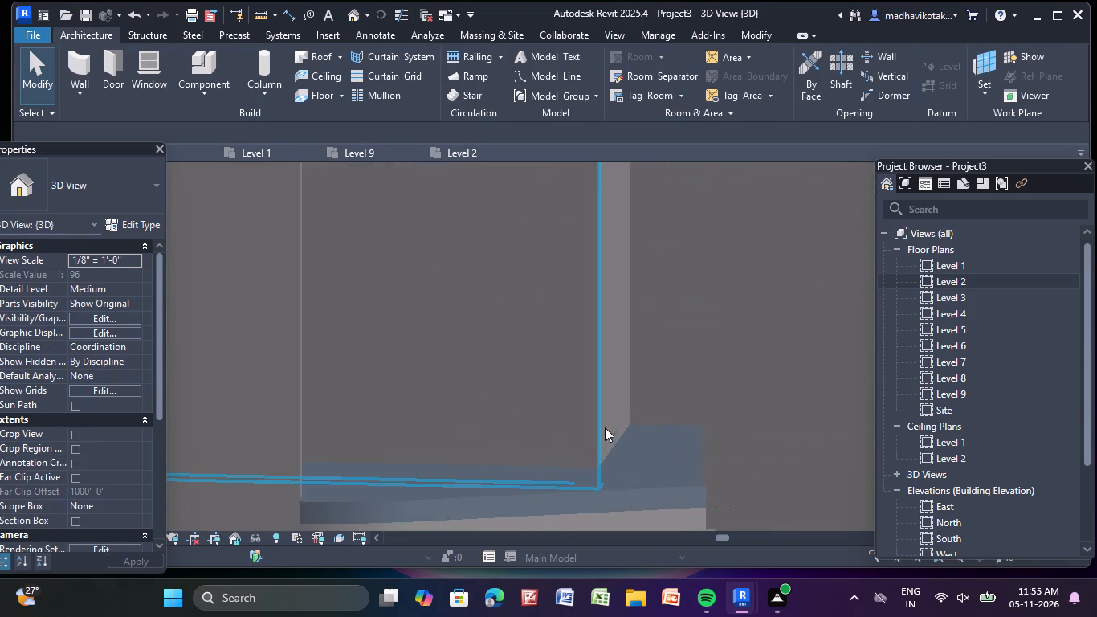
pyautogui.moveTo(572, 449); pyautogui.dragTo(520, 295, button='middle')
pyautogui.scroll(-6, 578, 304)
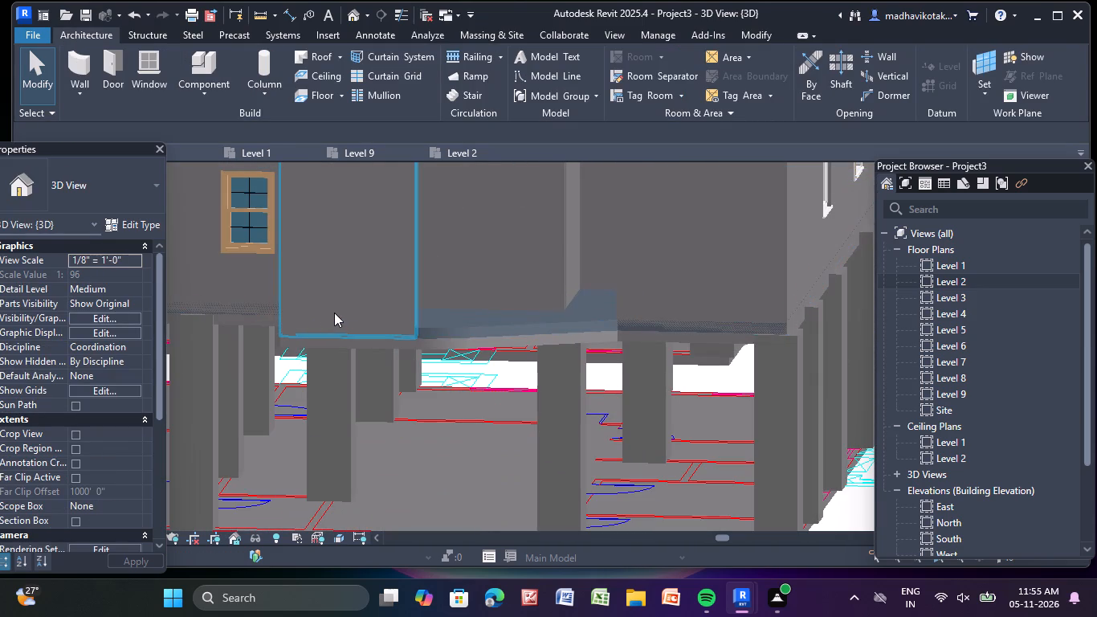
pyautogui.click(355, 300)
pyautogui.press('Delete')
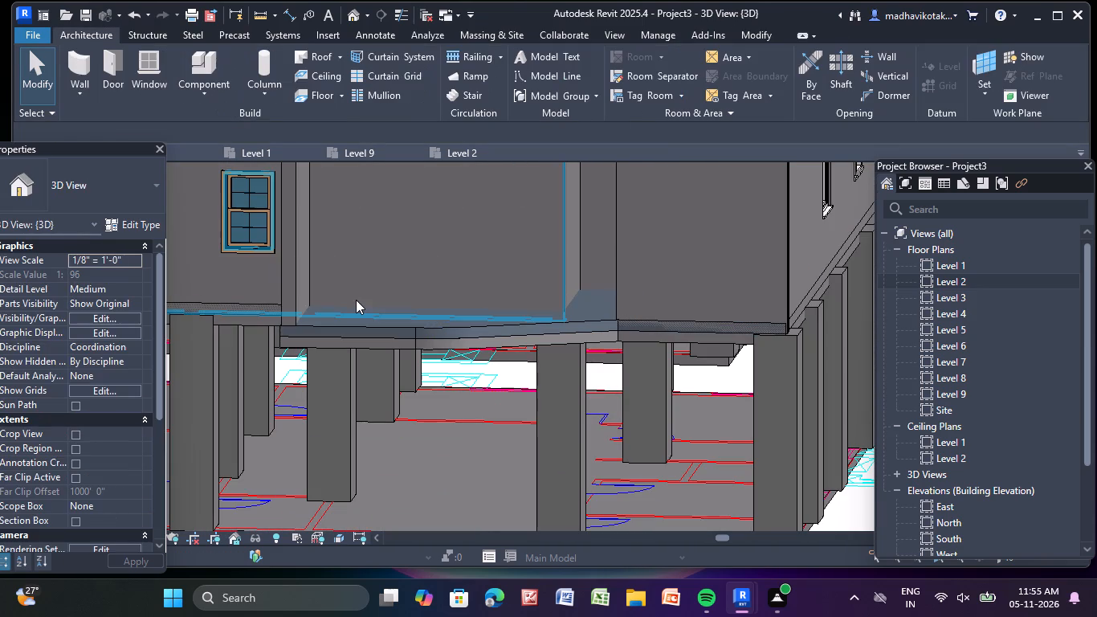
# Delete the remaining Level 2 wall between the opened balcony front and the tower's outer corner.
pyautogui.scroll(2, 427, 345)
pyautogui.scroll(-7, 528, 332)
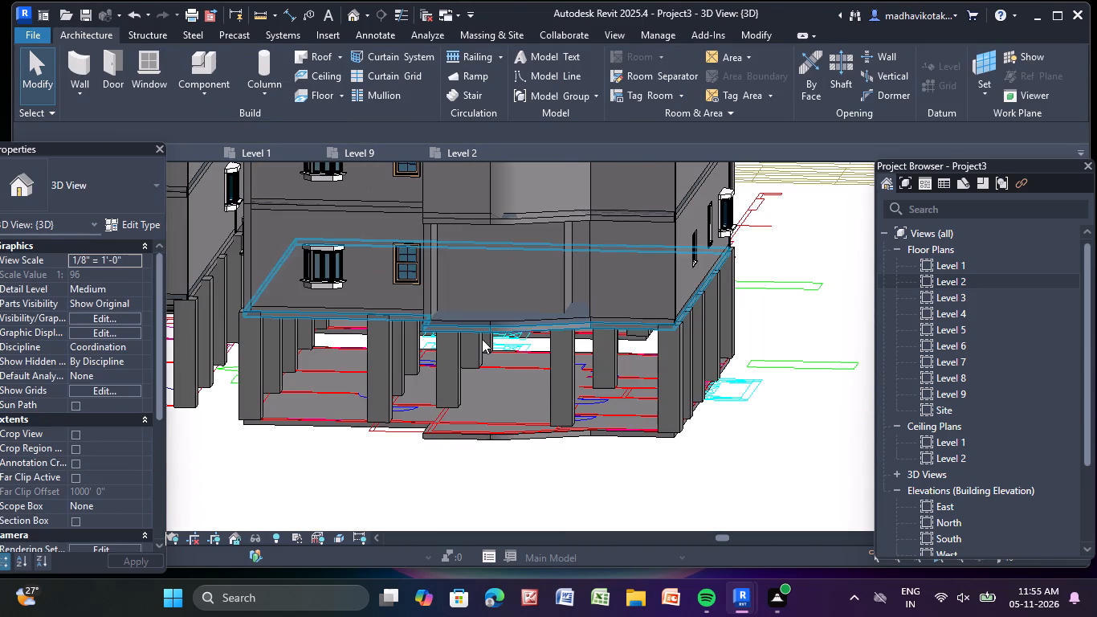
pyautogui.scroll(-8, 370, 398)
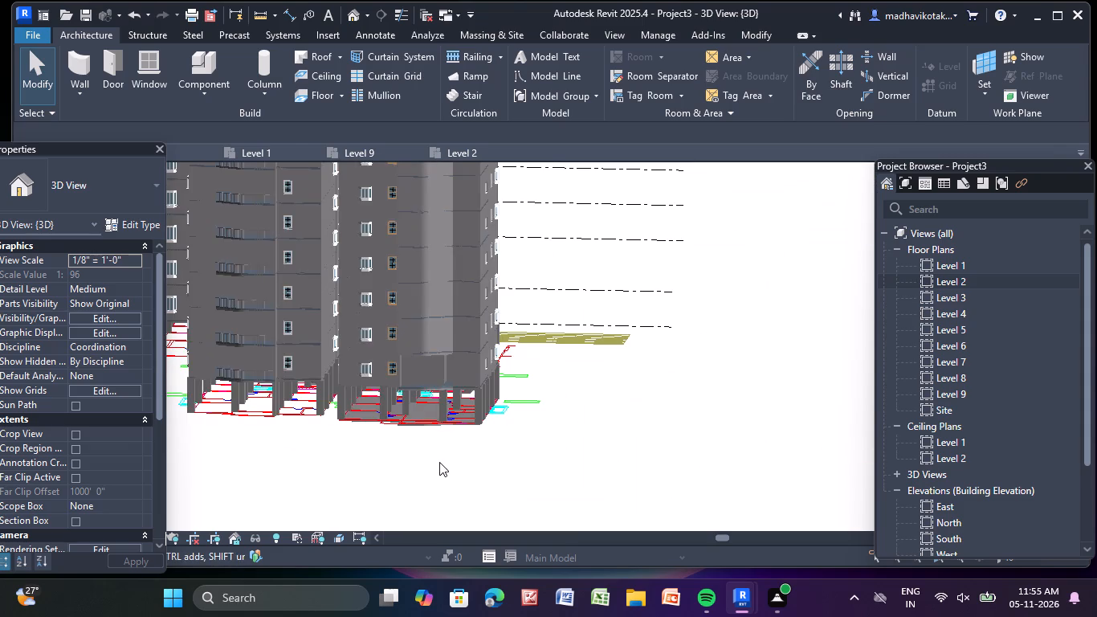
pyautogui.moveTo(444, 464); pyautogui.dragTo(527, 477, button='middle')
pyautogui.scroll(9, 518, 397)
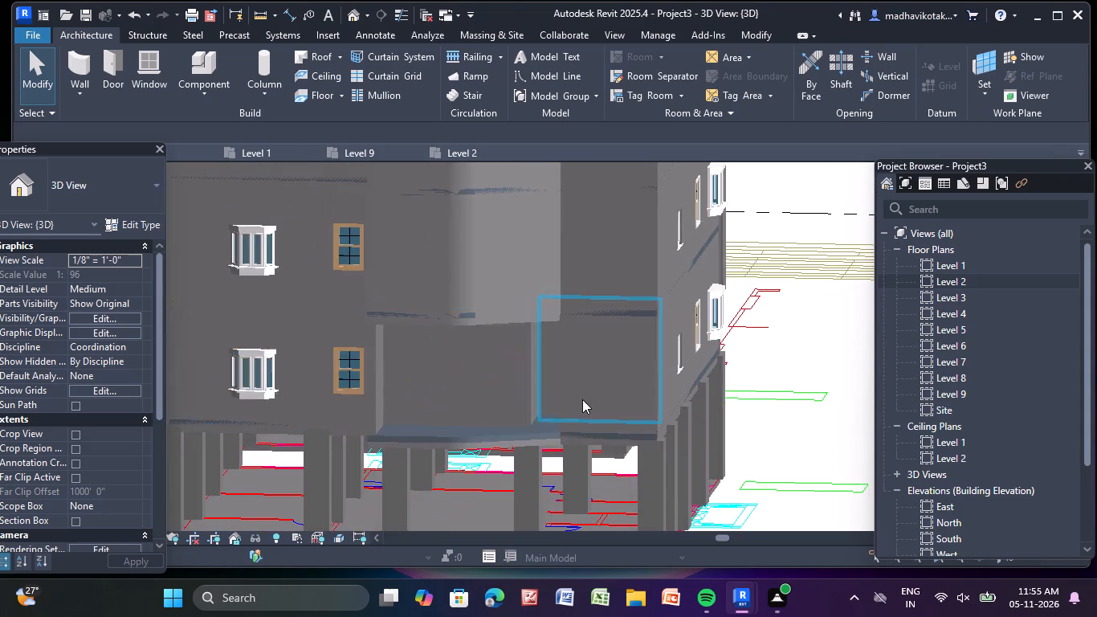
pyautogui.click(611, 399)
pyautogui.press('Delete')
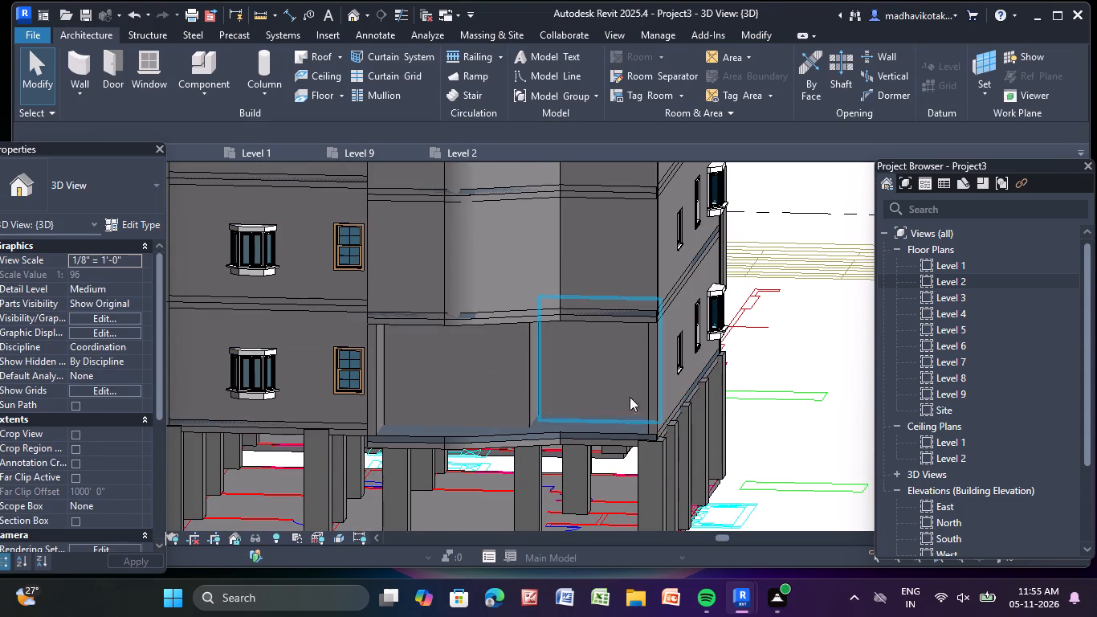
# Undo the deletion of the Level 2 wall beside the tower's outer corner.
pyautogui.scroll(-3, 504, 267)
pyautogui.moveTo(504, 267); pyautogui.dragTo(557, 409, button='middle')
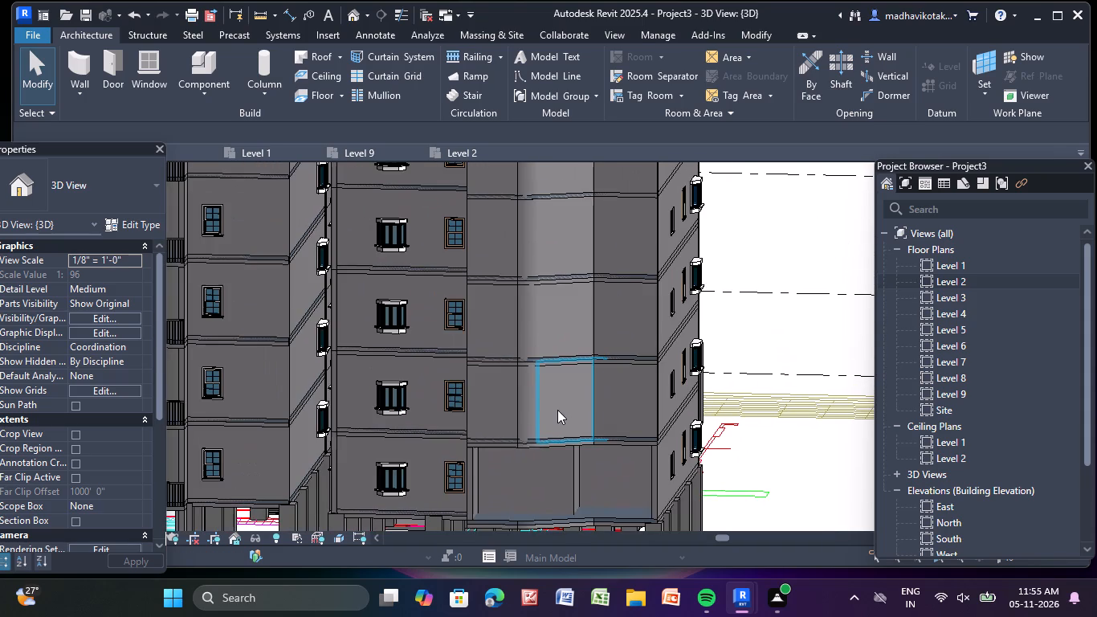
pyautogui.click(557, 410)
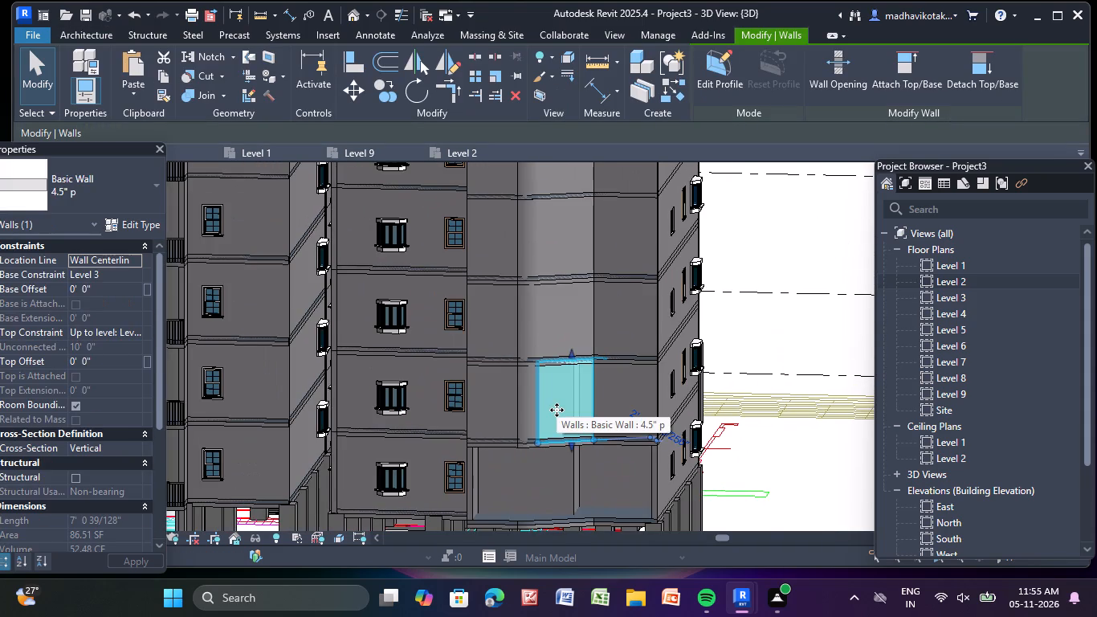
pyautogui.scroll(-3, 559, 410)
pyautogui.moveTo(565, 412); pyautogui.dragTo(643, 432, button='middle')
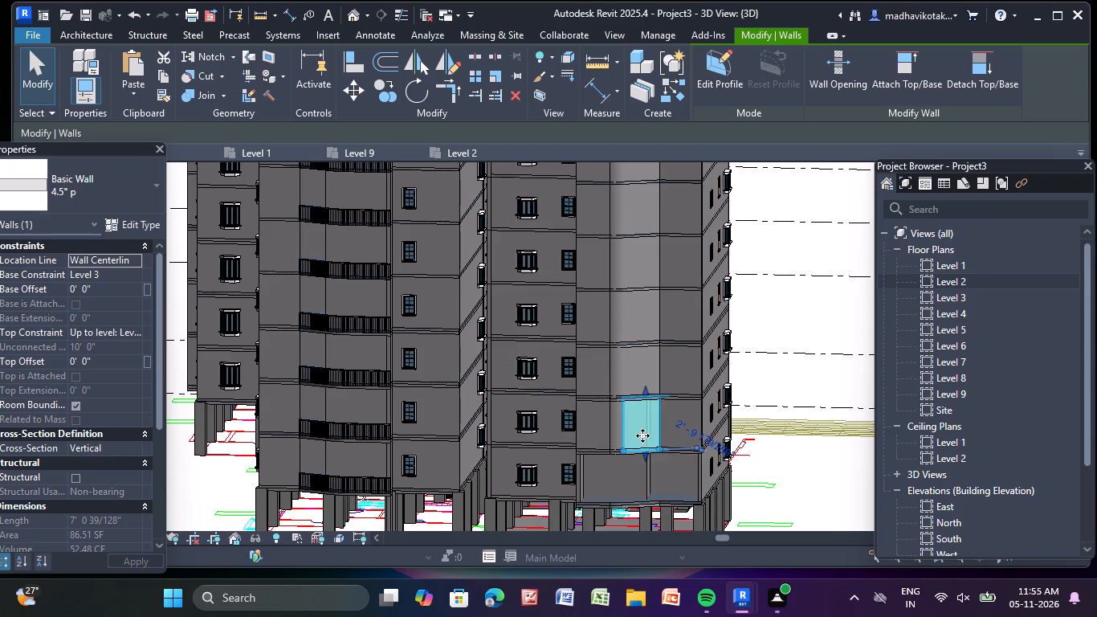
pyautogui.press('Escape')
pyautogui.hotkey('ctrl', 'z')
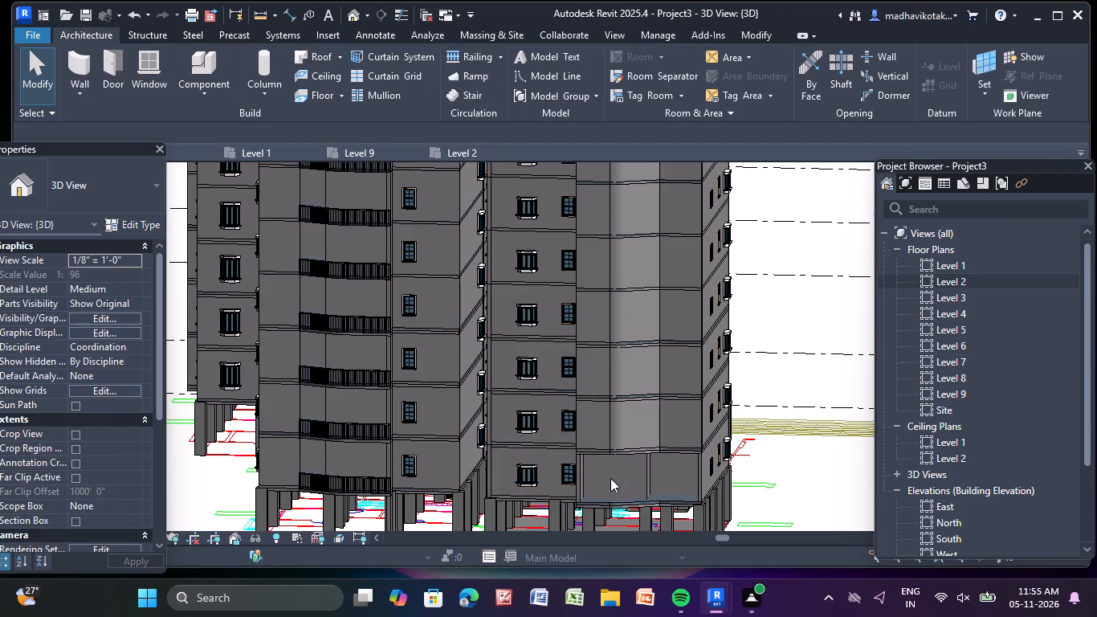
# Delete the three 4.5" p walls closing the balcony front at Level 3, including the short curved segment.
pyautogui.scroll(-1, 569, 405)
pyautogui.moveTo(473, 404); pyautogui.dragTo(486, 414, button='middle')
pyautogui.scroll(3, 501, 407)
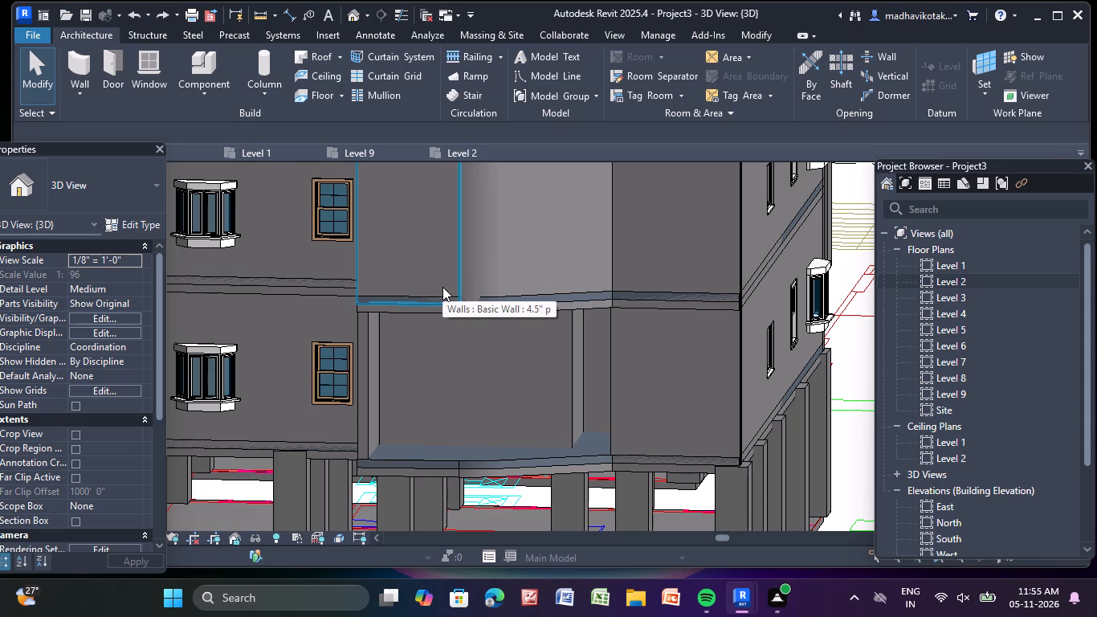
pyautogui.moveTo(442, 288); pyautogui.dragTo(438, 300, button='middle')
pyautogui.moveTo(510, 329); pyautogui.dragTo(507, 440, button='middle')
pyautogui.click(529, 373)
pyautogui.press('Delete')
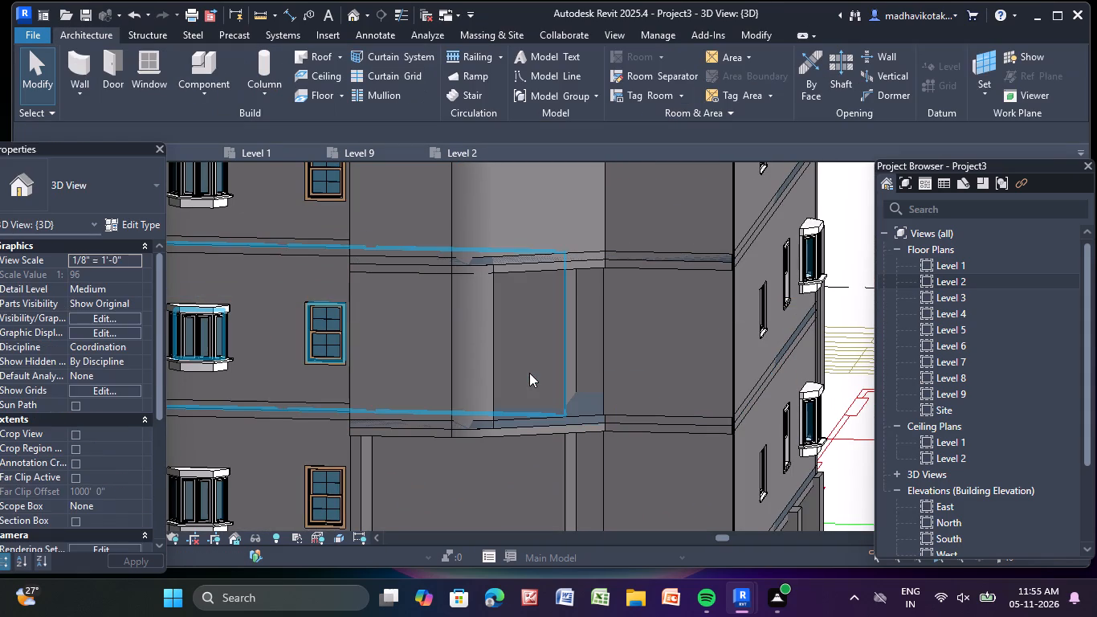
pyautogui.click(467, 346)
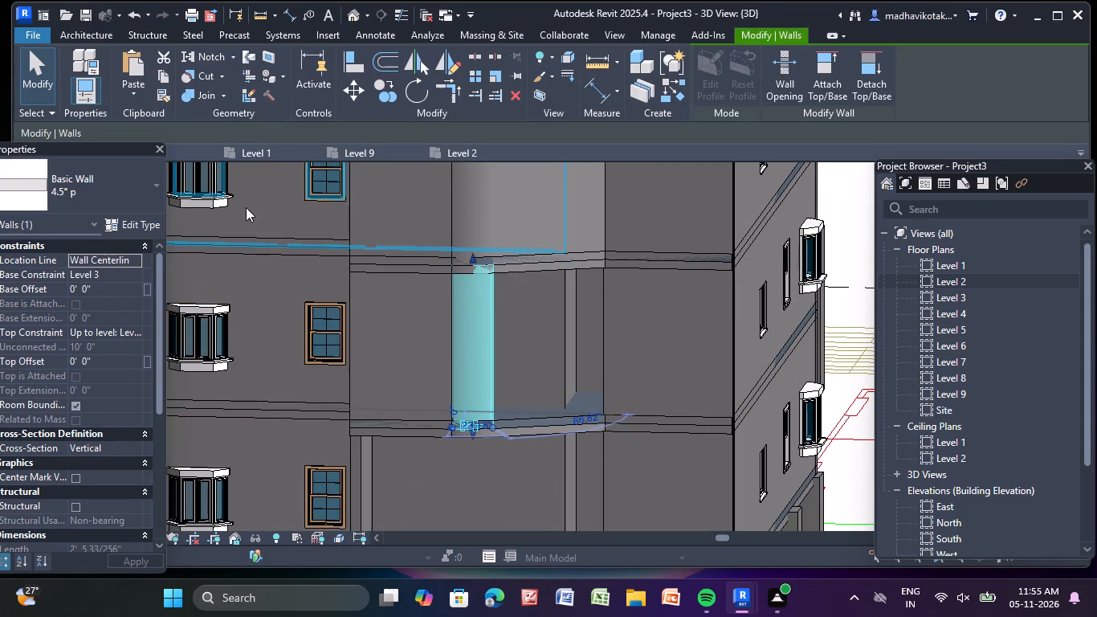
pyautogui.rightClick(378, 330)
pyautogui.click(435, 315)
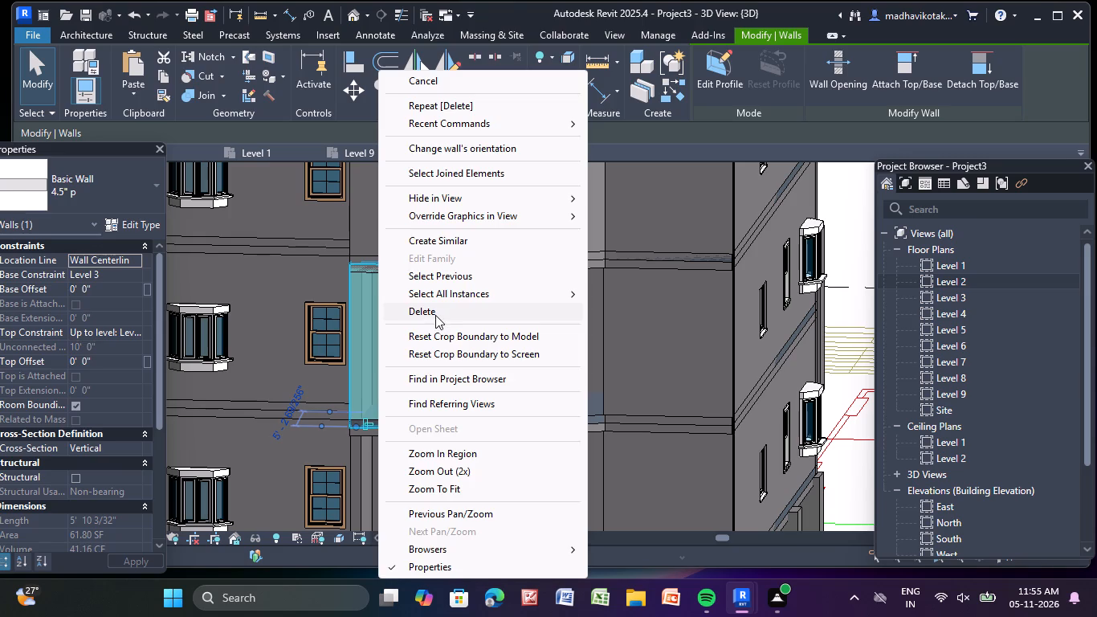
pyautogui.click(457, 319)
pyautogui.rightClick(457, 319)
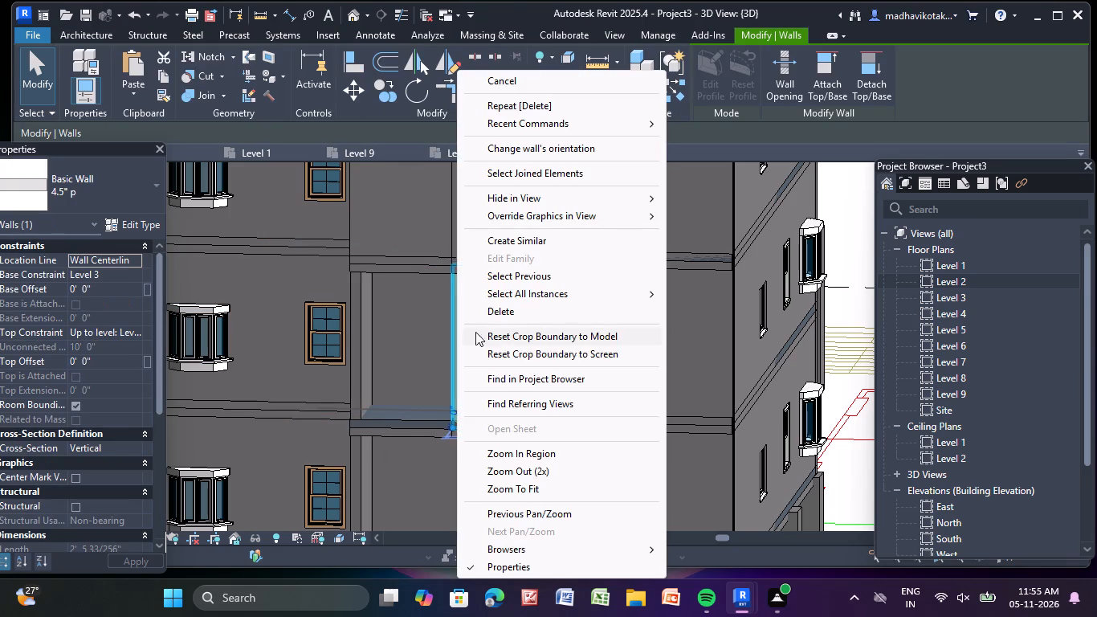
pyautogui.click(520, 315)
# Delete the three 4.5" p walls closing the balcony front at Level 4, including the short curved segment.
pyautogui.scroll(-5, 519, 314)
pyautogui.moveTo(519, 314); pyautogui.dragTo(548, 445, button='middle')
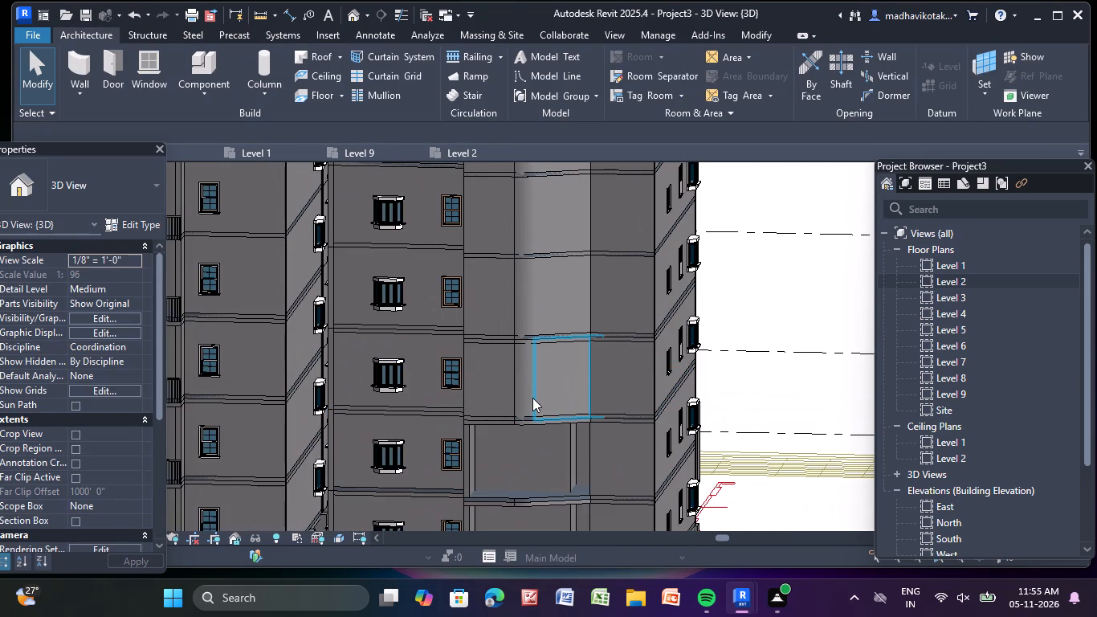
pyautogui.click(529, 394)
pyautogui.press('Delete')
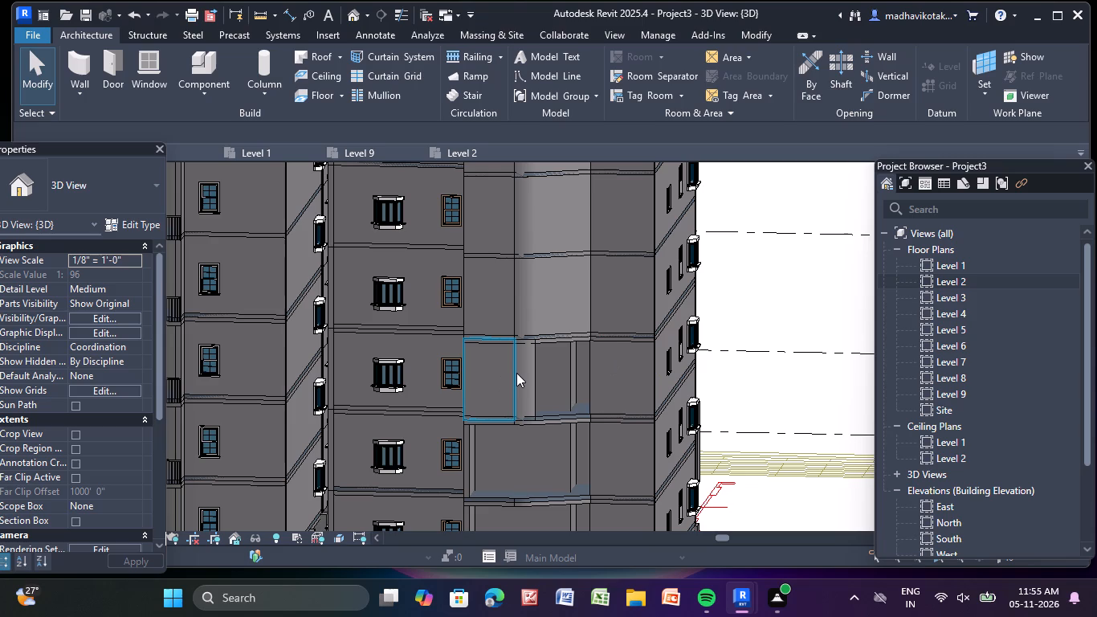
pyautogui.click(524, 370)
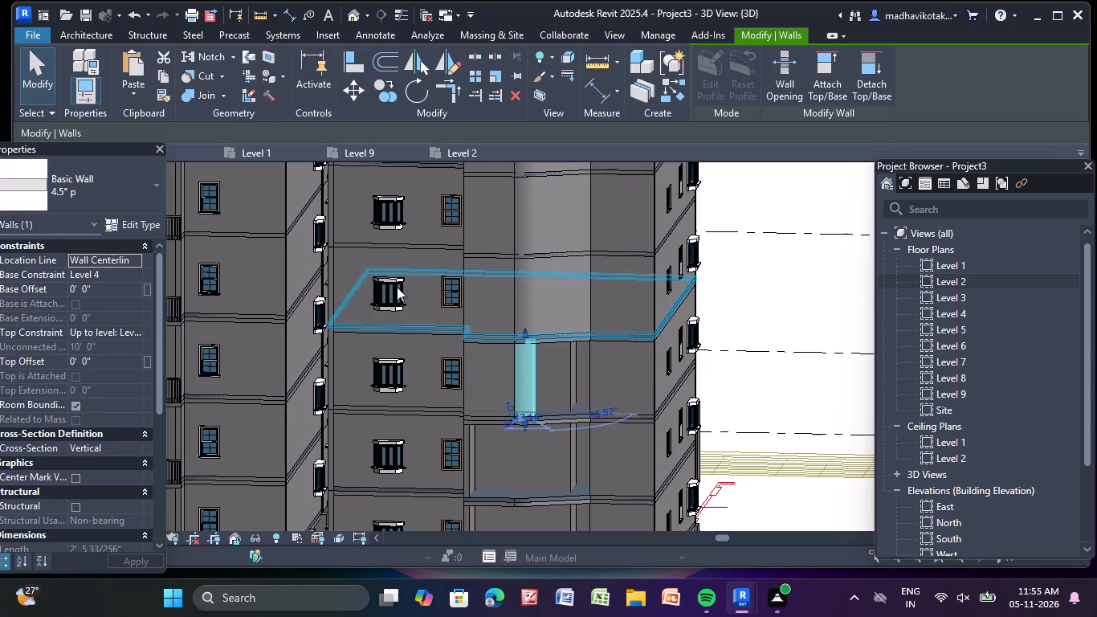
pyautogui.press('Delete')
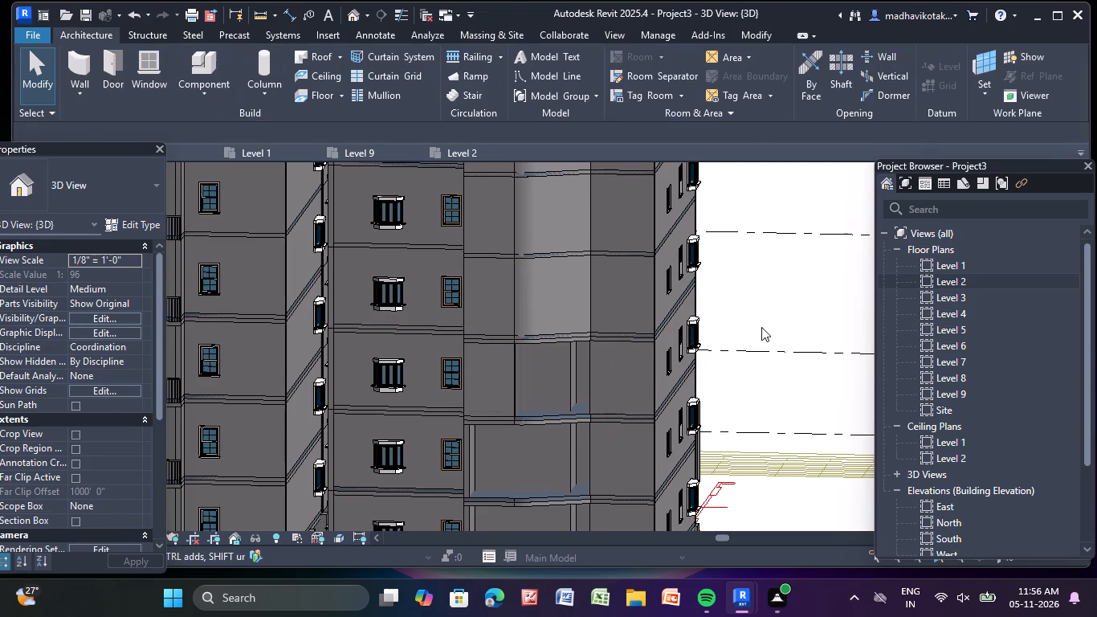
pyautogui.click(501, 386)
pyautogui.press('Delete')
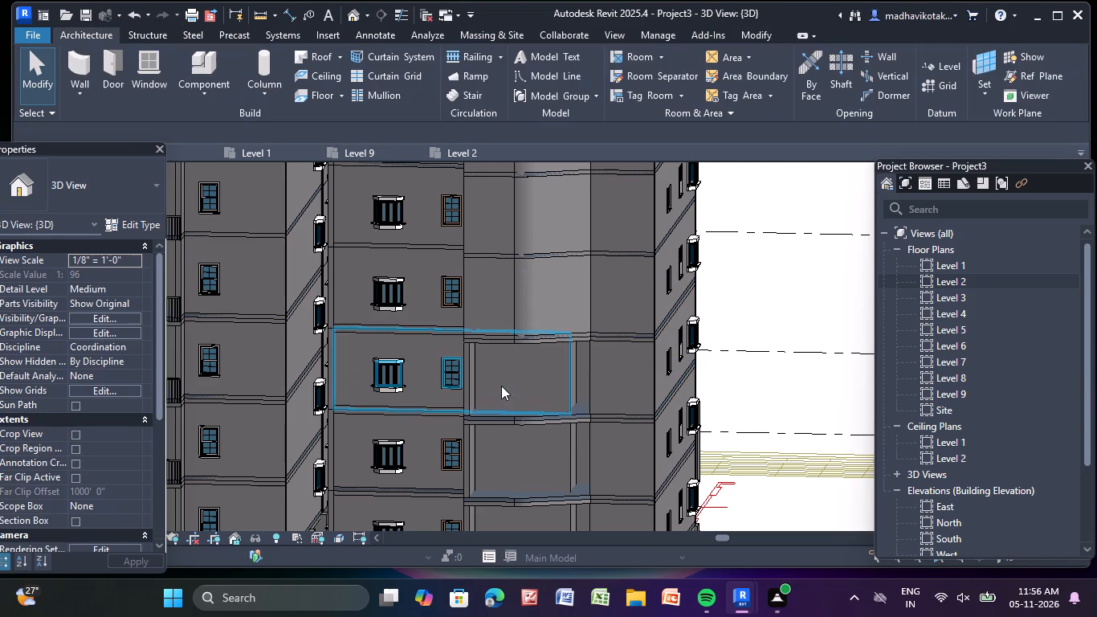
# Delete the three 4.5" p walls closing the balcony front at Level 5, including the short curved segment.
pyautogui.click(531, 303)
pyautogui.moveTo(531, 304); pyautogui.dragTo(511, 455, button='middle')
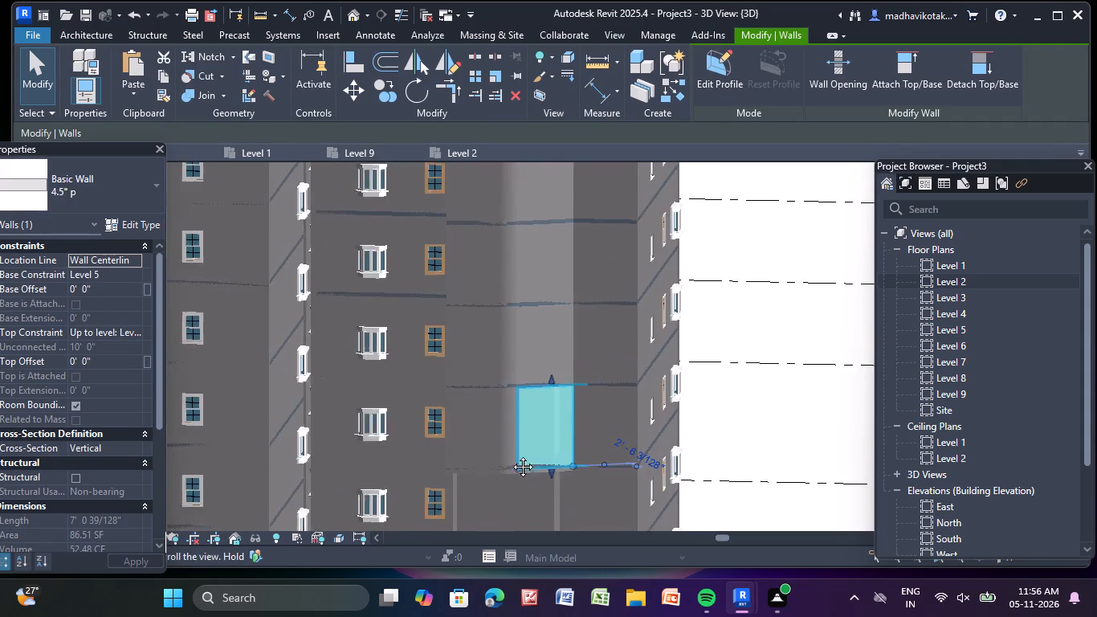
pyautogui.moveTo(511, 455); pyautogui.dragTo(511, 456, button='middle')
pyautogui.press('Delete')
pyautogui.click(510, 459)
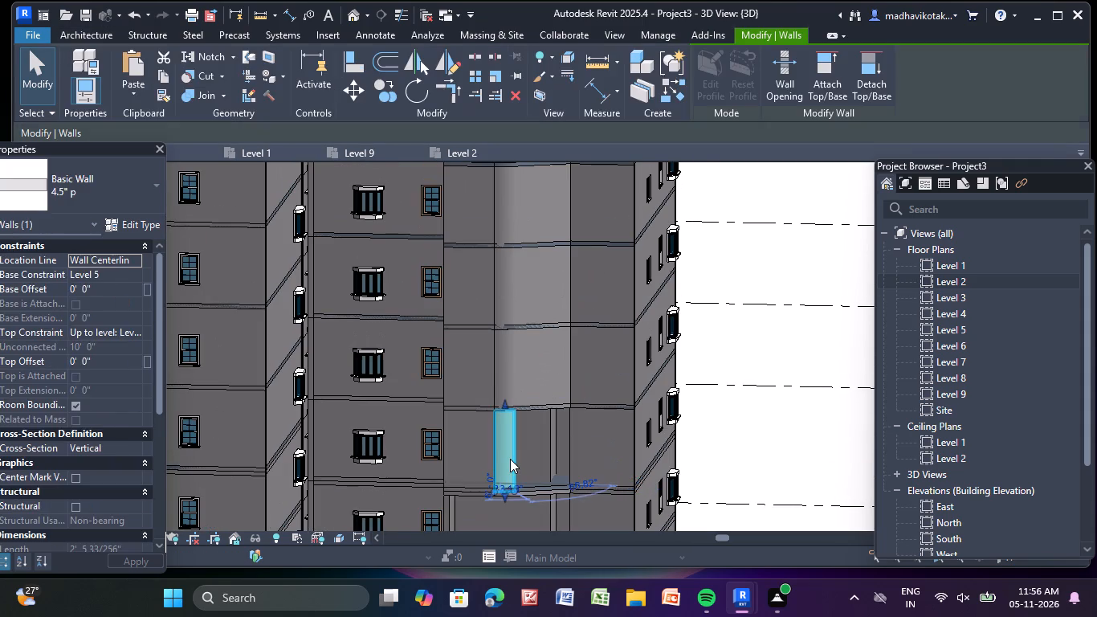
pyautogui.press('Delete')
pyautogui.click(473, 450)
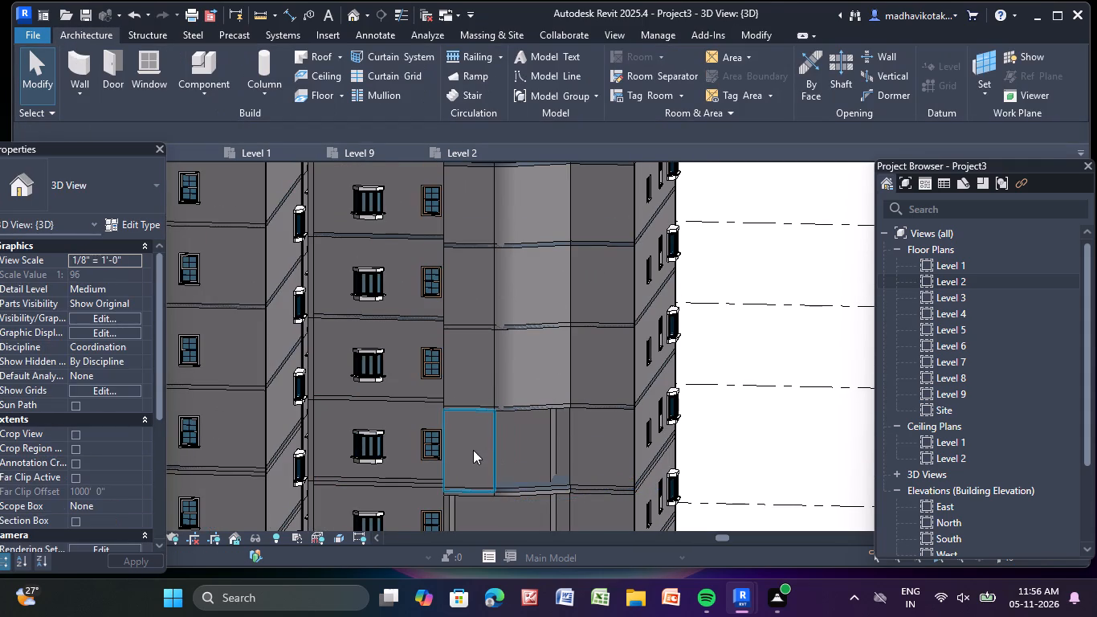
pyautogui.press('Delete')
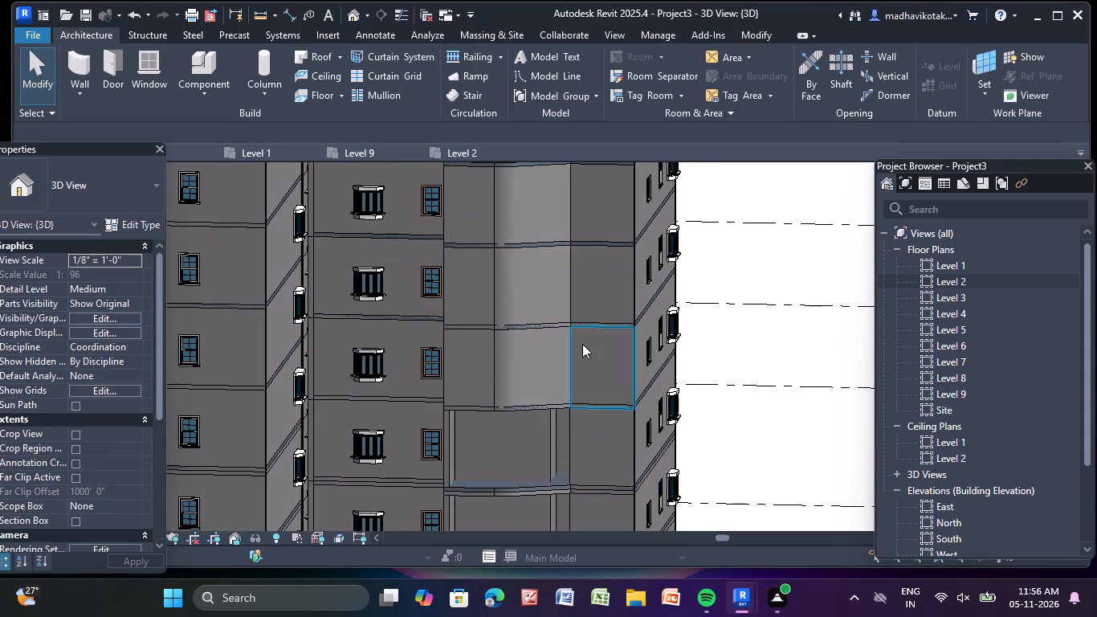
# Delete the angled 4.5" p wall of the balcony front at Level 6 and the matching one at Level 7.
pyautogui.click(551, 359)
pyautogui.press('Delete')
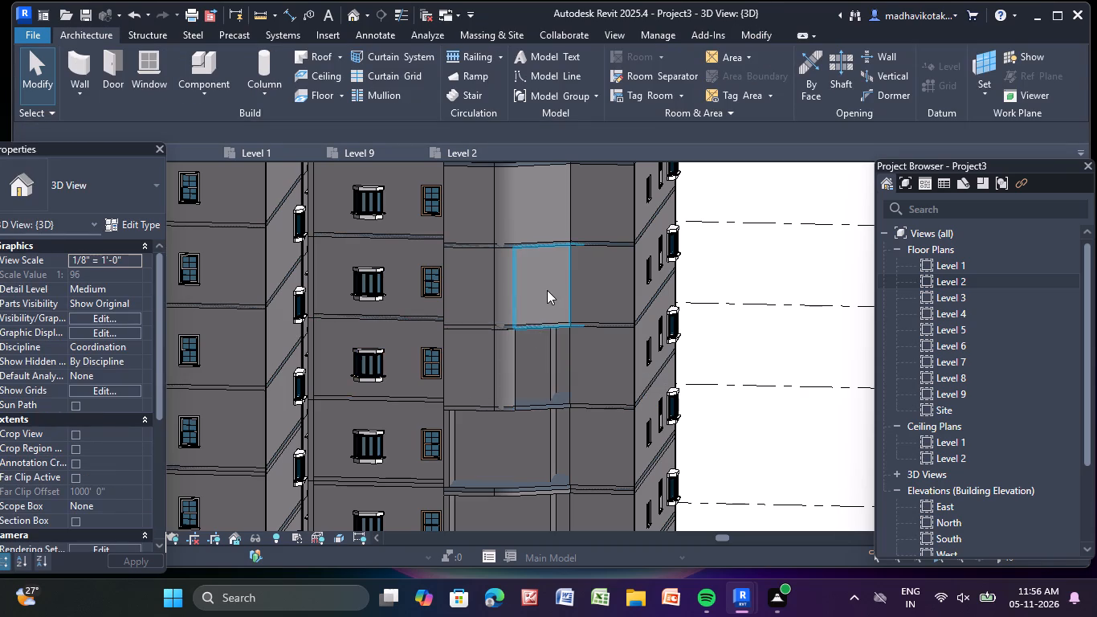
pyautogui.moveTo(547, 290); pyautogui.dragTo(537, 378, button='middle')
pyautogui.click(537, 378)
pyautogui.press('Delete')
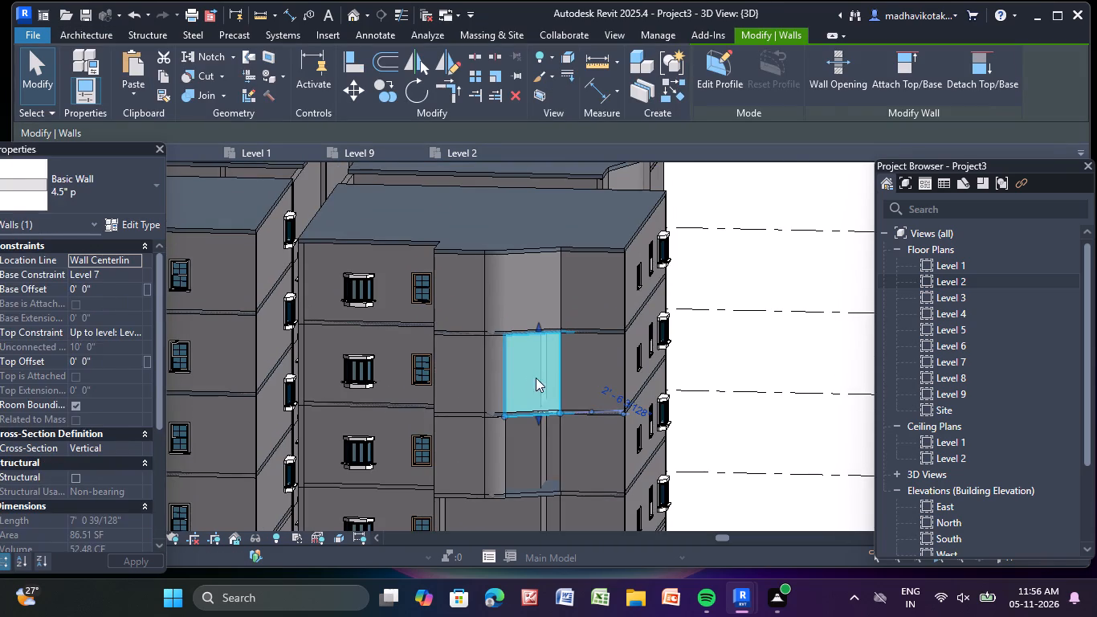
# Delete the three 4.5" p walls closing the balcony front at Level 8, including the short curved segment.
pyautogui.scroll(1, 536, 378)
pyautogui.click(531, 295)
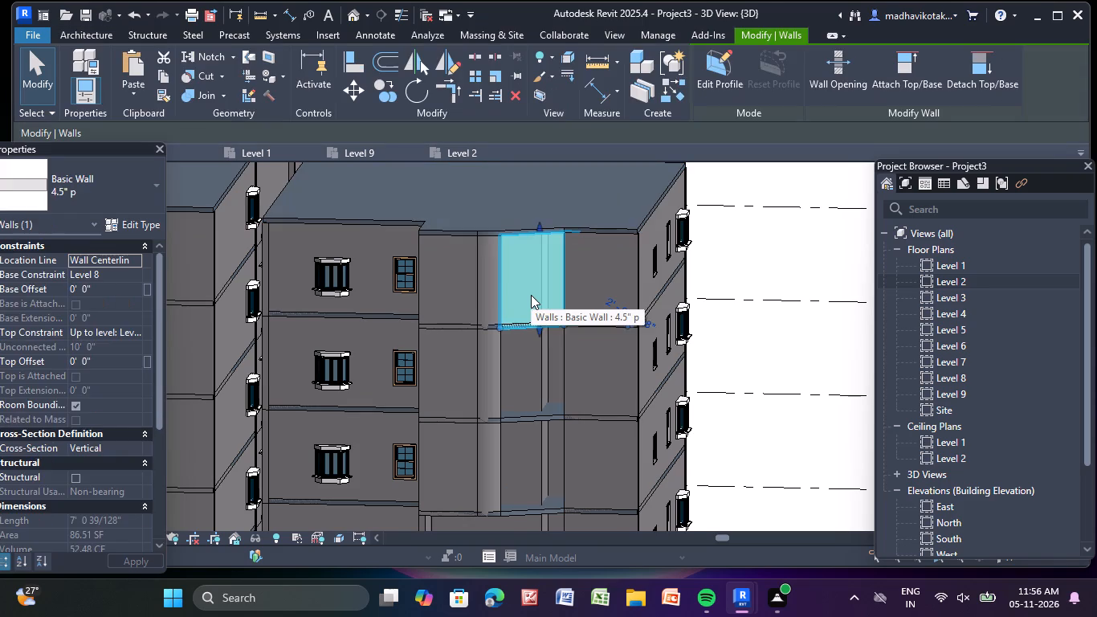
pyautogui.press('Delete')
pyautogui.click(492, 266)
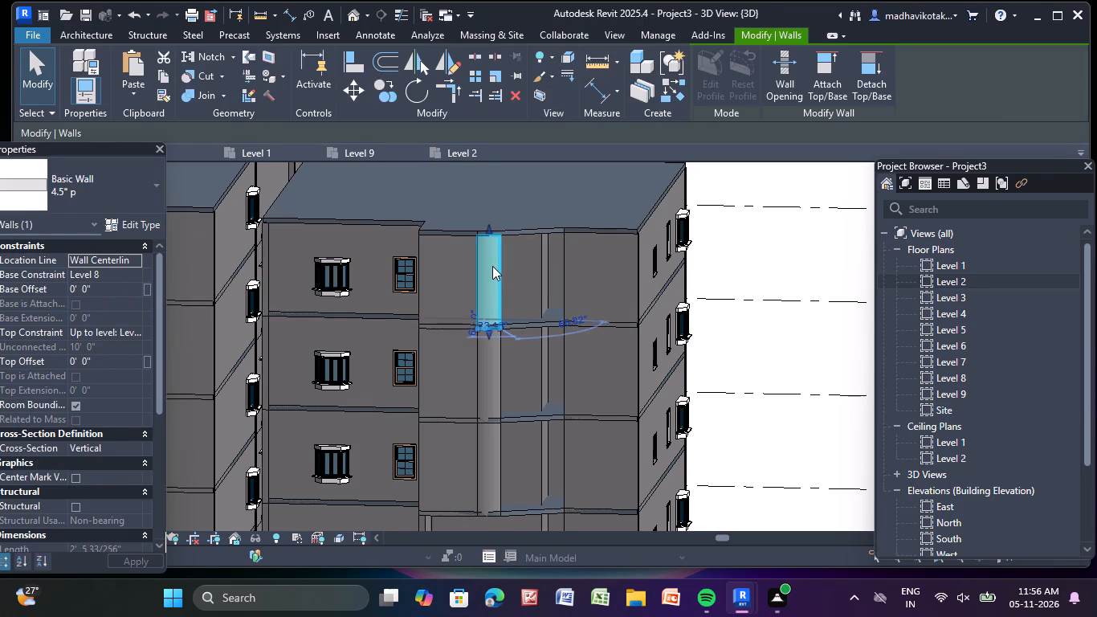
pyautogui.press('Delete')
pyautogui.click(429, 275)
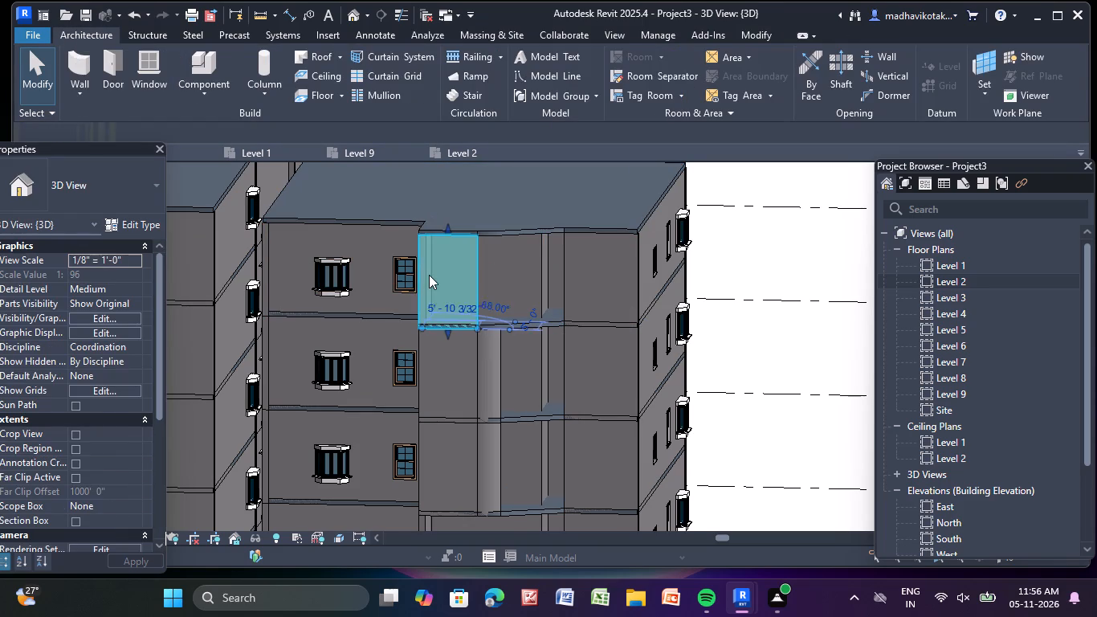
pyautogui.press('Delete')
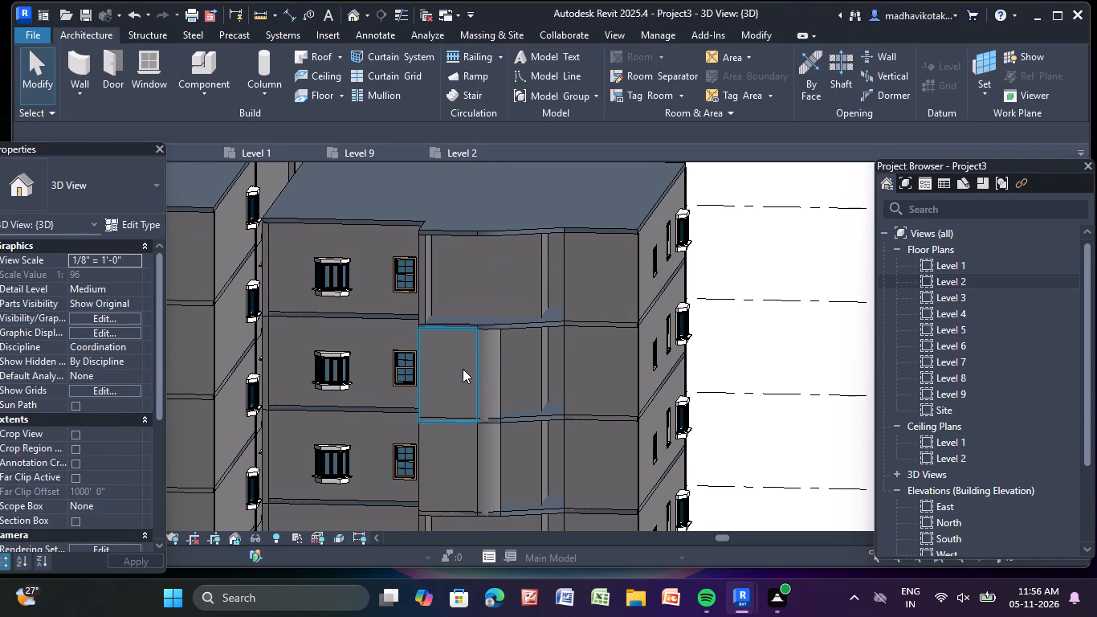
# Delete the remaining straight wall and the short curved segment of the Level 7 balcony front.
pyautogui.click(463, 369)
pyautogui.press('Delete')
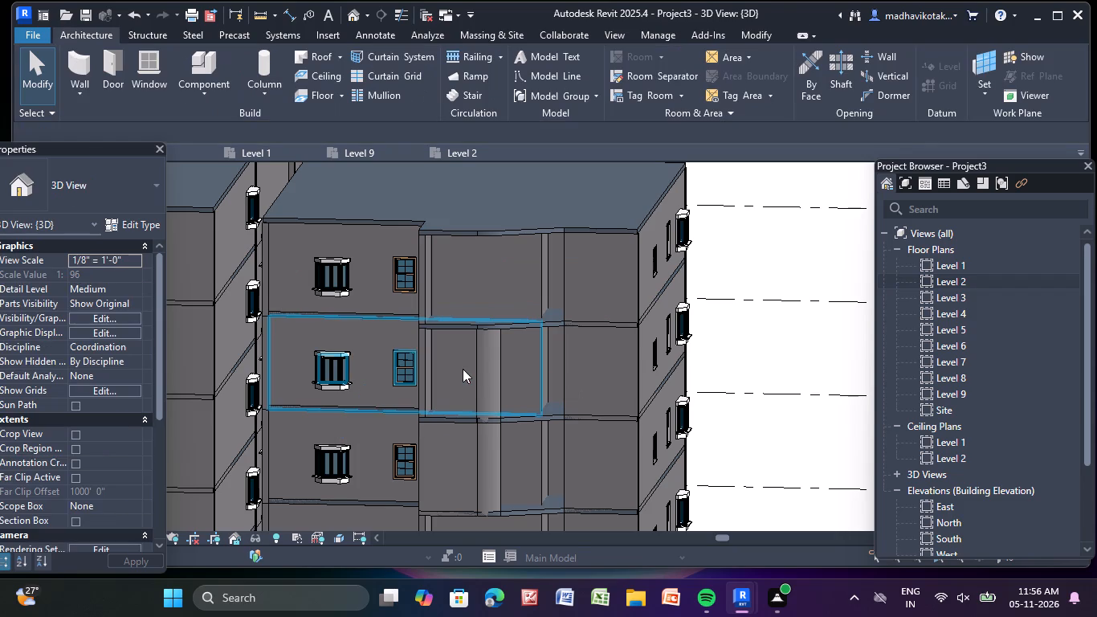
pyautogui.click(484, 383)
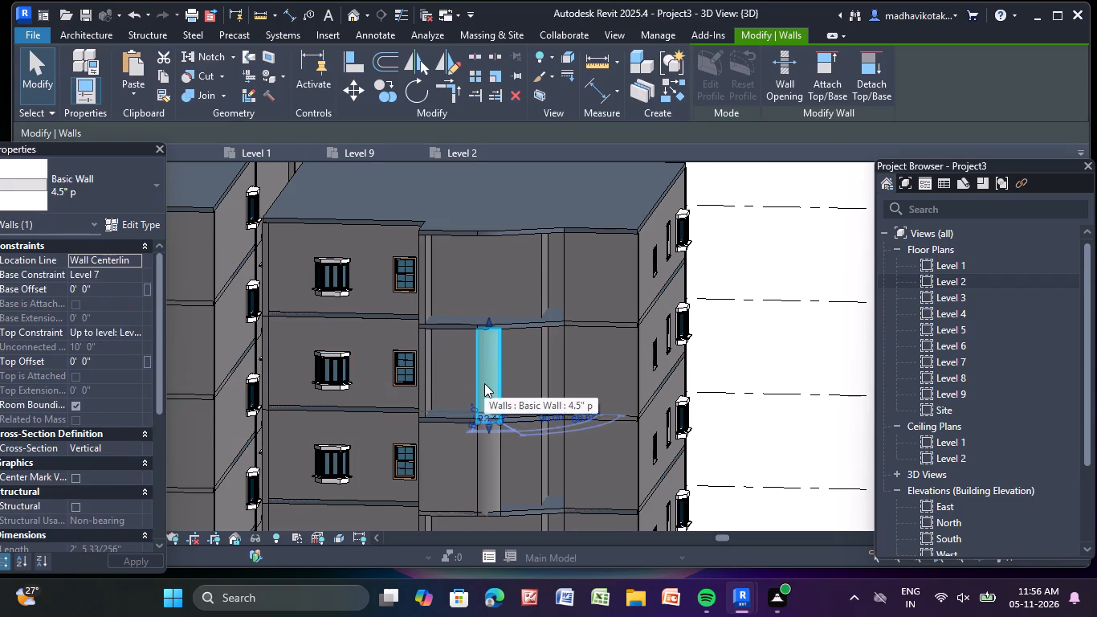
pyautogui.moveTo(481, 370); pyautogui.dragTo(481, 272, button='middle')
pyautogui.press('Delete')
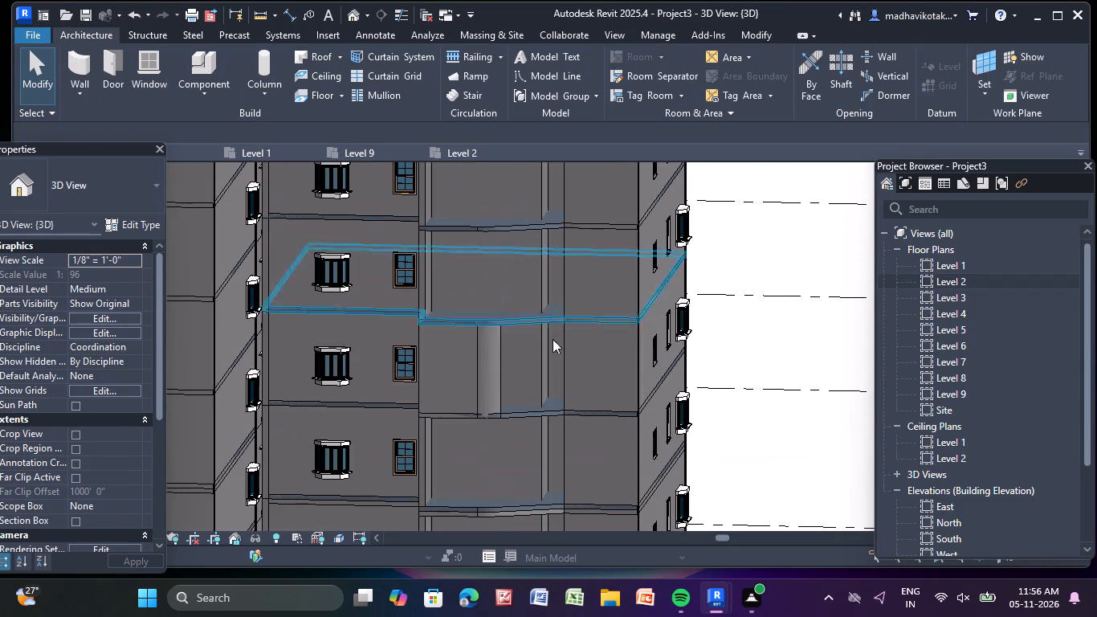
# Delete the short curved 4.5" p wall segment of the Level 6 balcony front.
pyautogui.click(500, 358)
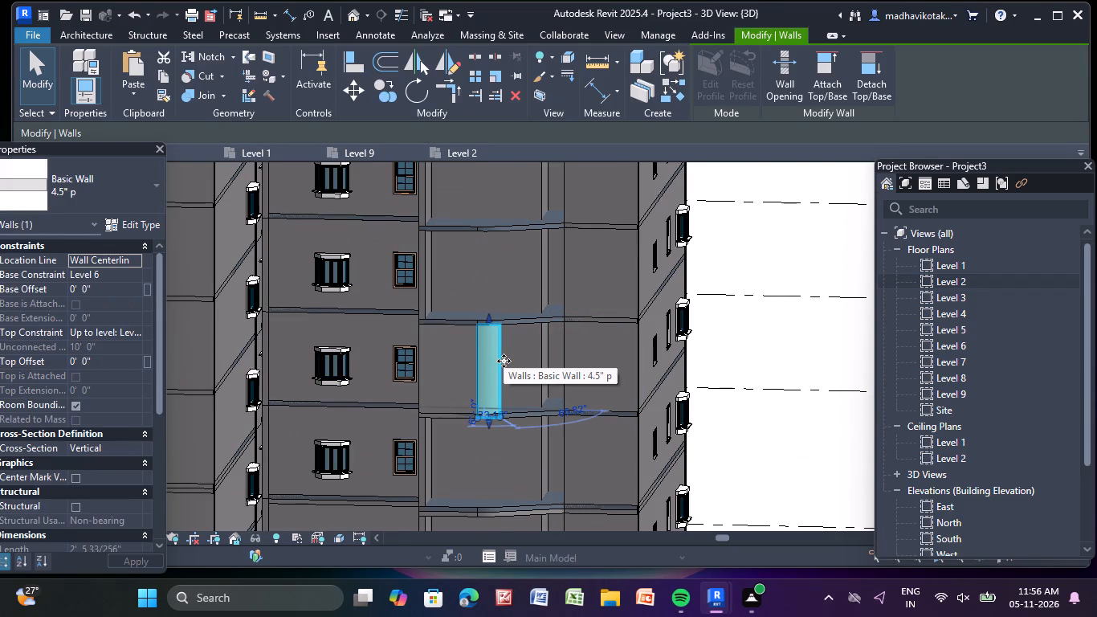
pyautogui.press('Delete')
# Open the Level 2 floor plan.
pyautogui.scroll(-6, 487, 329)
pyautogui.scroll(-1, 506, 467)
pyautogui.moveTo(504, 468); pyautogui.dragTo(504, 453, button='middle')
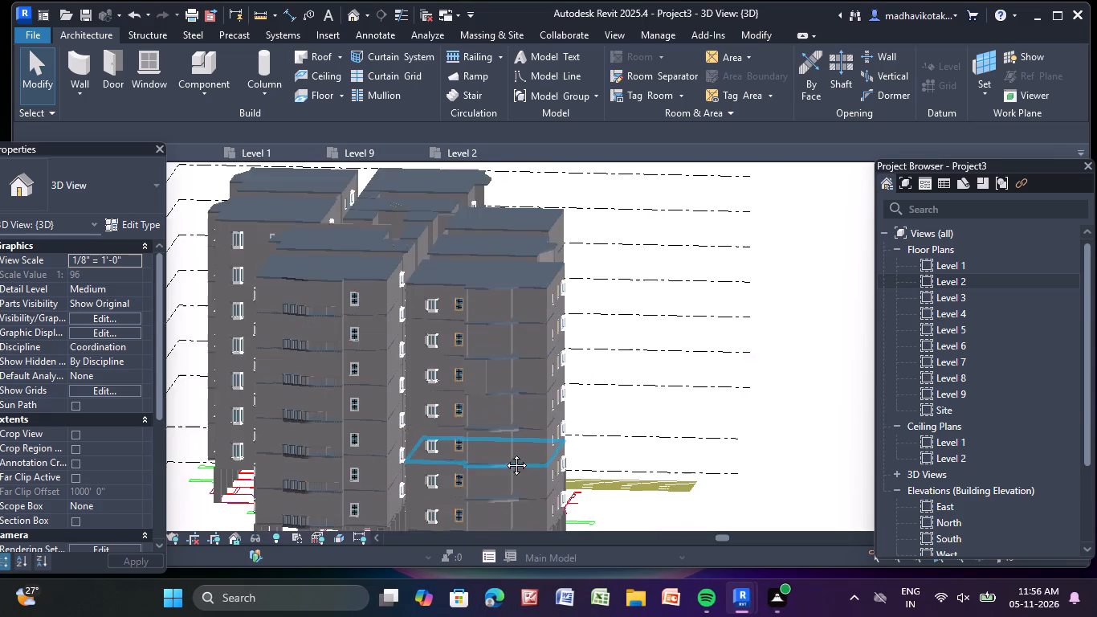
pyautogui.moveTo(504, 453); pyautogui.dragTo(487, 312, button='middle')
pyautogui.scroll(4, 464, 362)
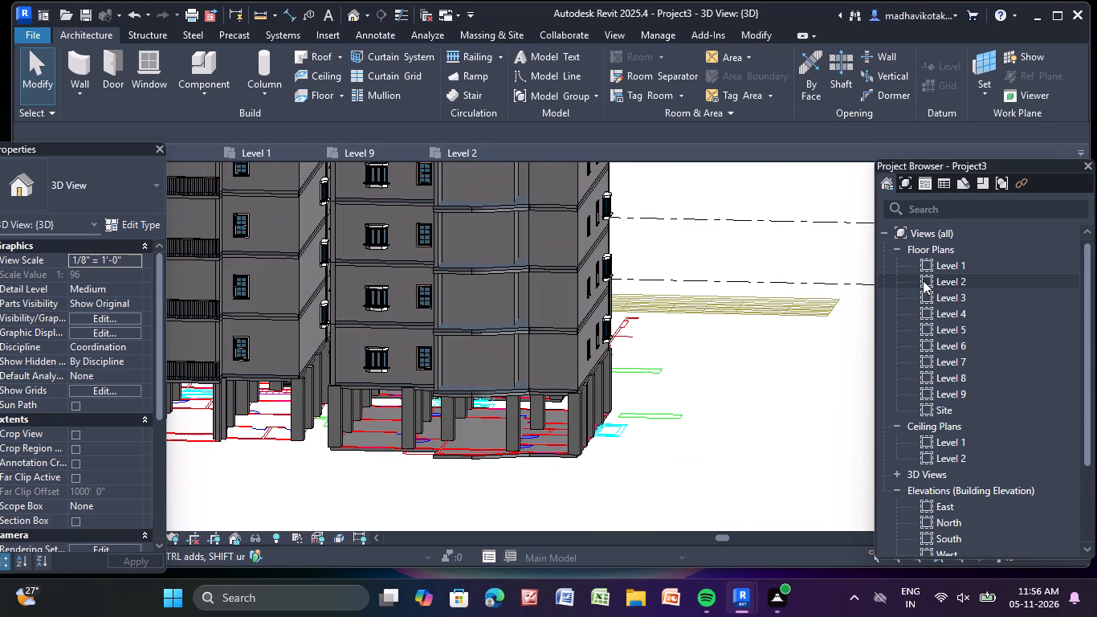
pyautogui.click(963, 266)
pyautogui.doubleClick(948, 275)
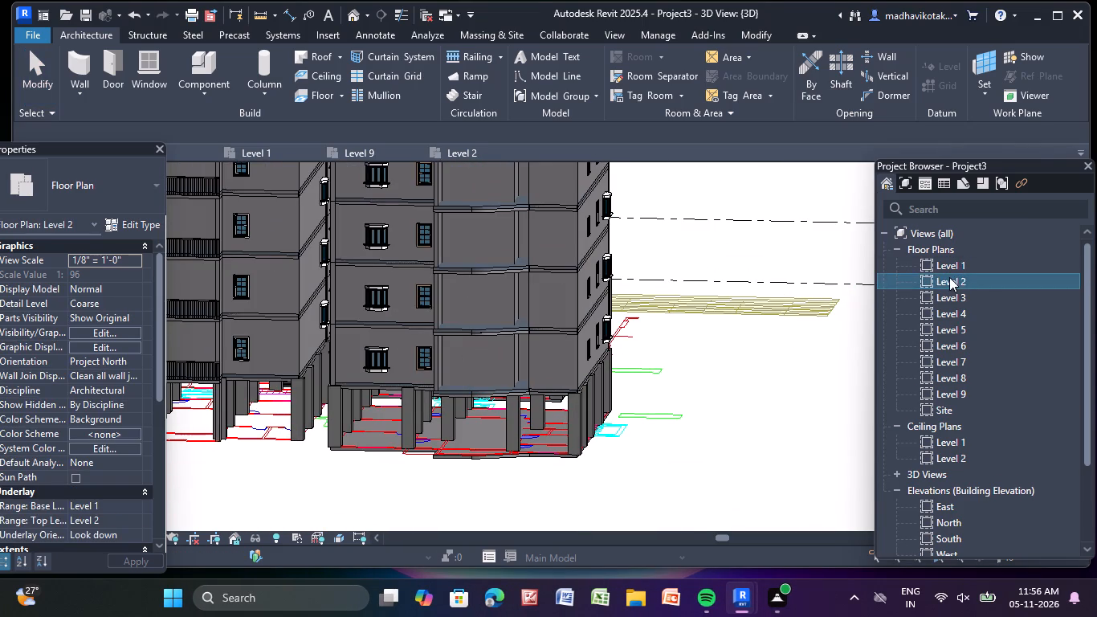
pyautogui.click(950, 280)
# Start a Handrail - Rectangular railing and trace its path from the opened balcony's side, straight, curved and angled slab edges.
pyautogui.scroll(-13, 597, 338)
pyautogui.moveTo(631, 365); pyautogui.dragTo(441, 318, button='middle')
pyautogui.scroll(6, 785, 387)
pyautogui.moveTo(802, 370); pyautogui.dragTo(642, 337, button='middle')
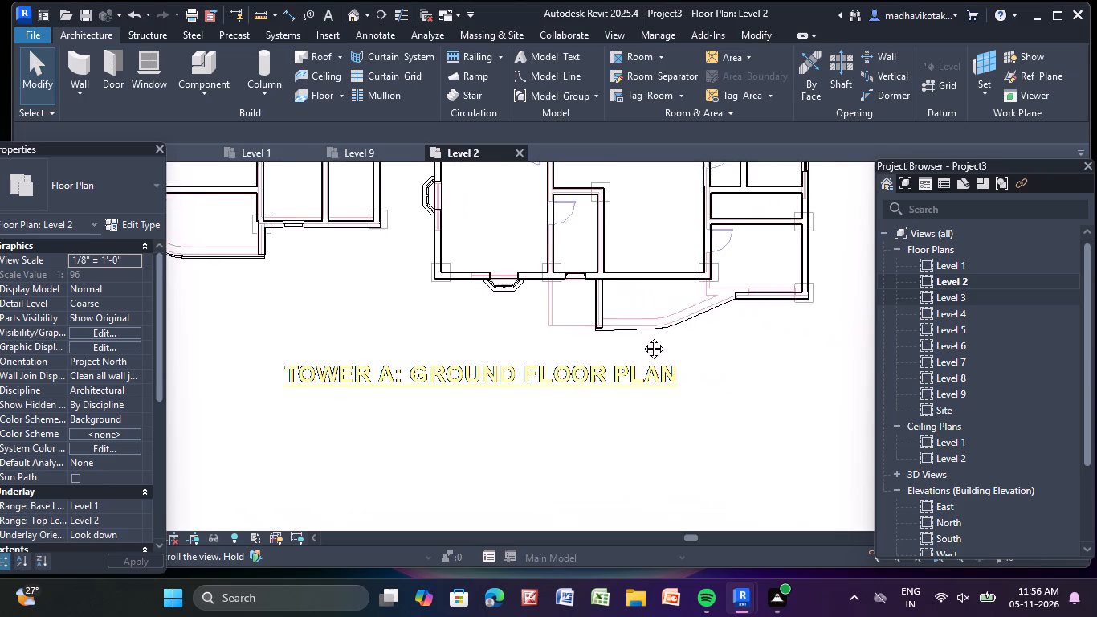
pyautogui.moveTo(642, 337); pyautogui.dragTo(529, 316, button='middle')
pyautogui.scroll(4, 536, 317)
pyautogui.click(502, 274)
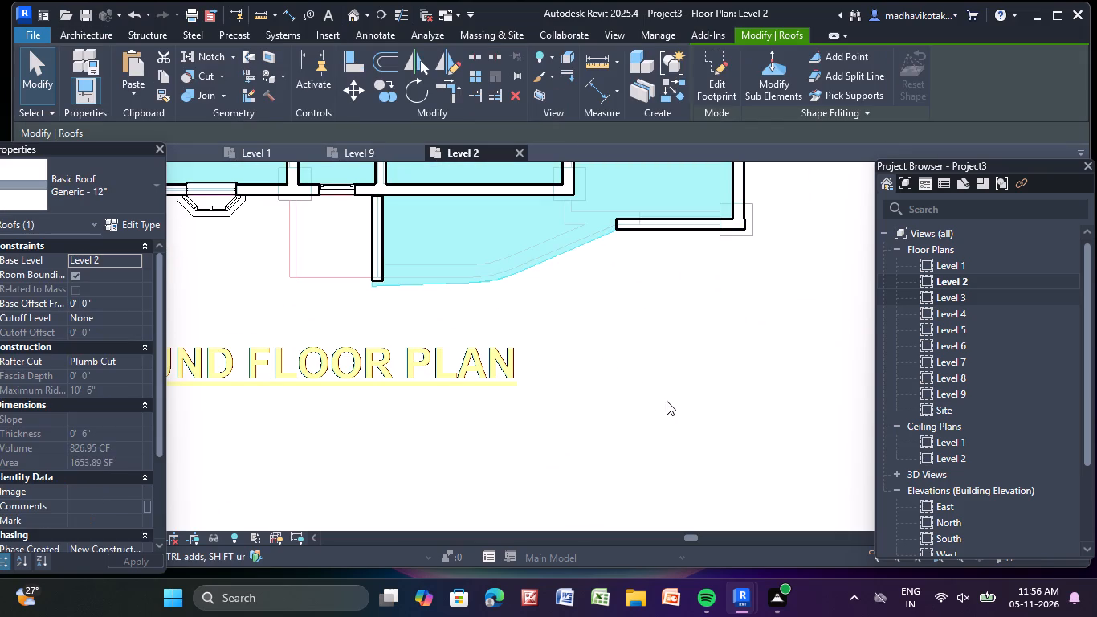
pyautogui.press('Escape')
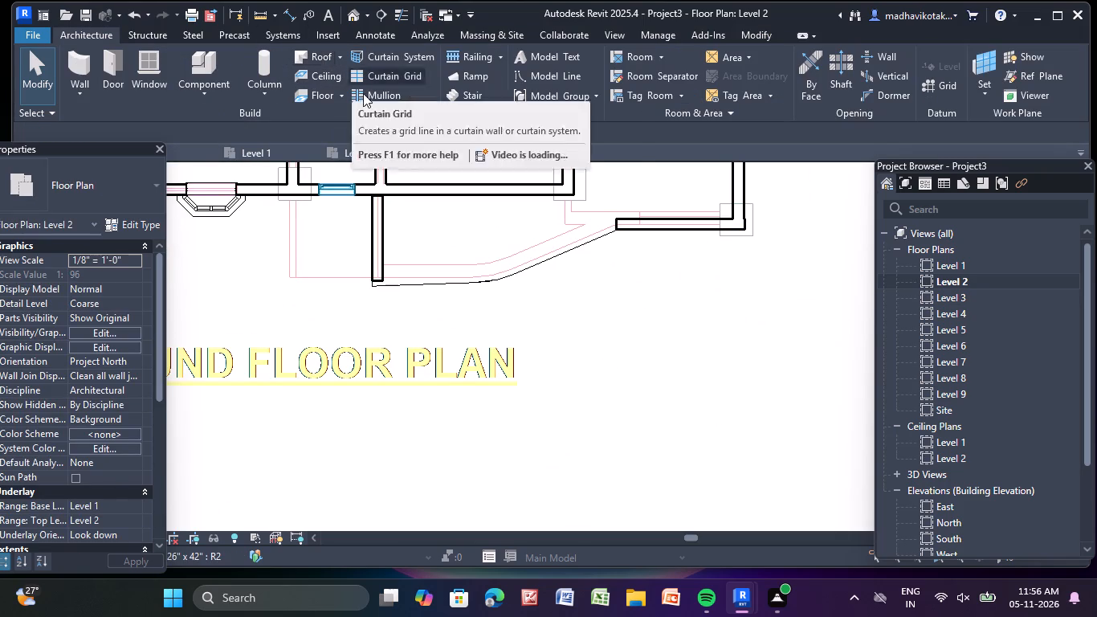
pyautogui.click(471, 62)
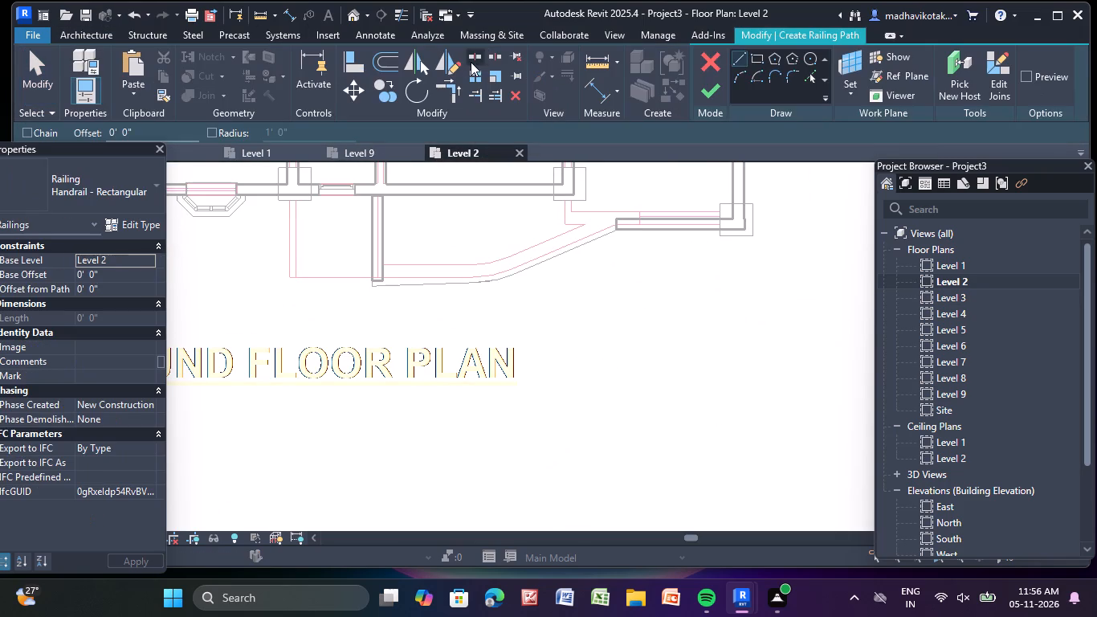
pyautogui.click(813, 76)
pyautogui.scroll(10, 387, 280)
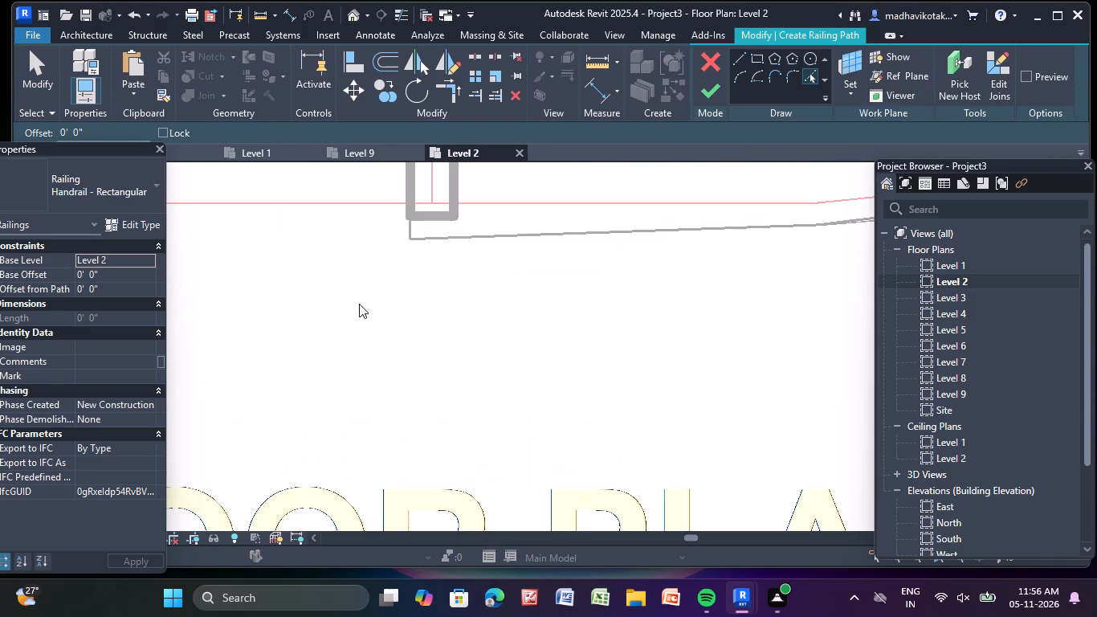
pyautogui.scroll(4, 377, 290)
pyautogui.click(434, 195)
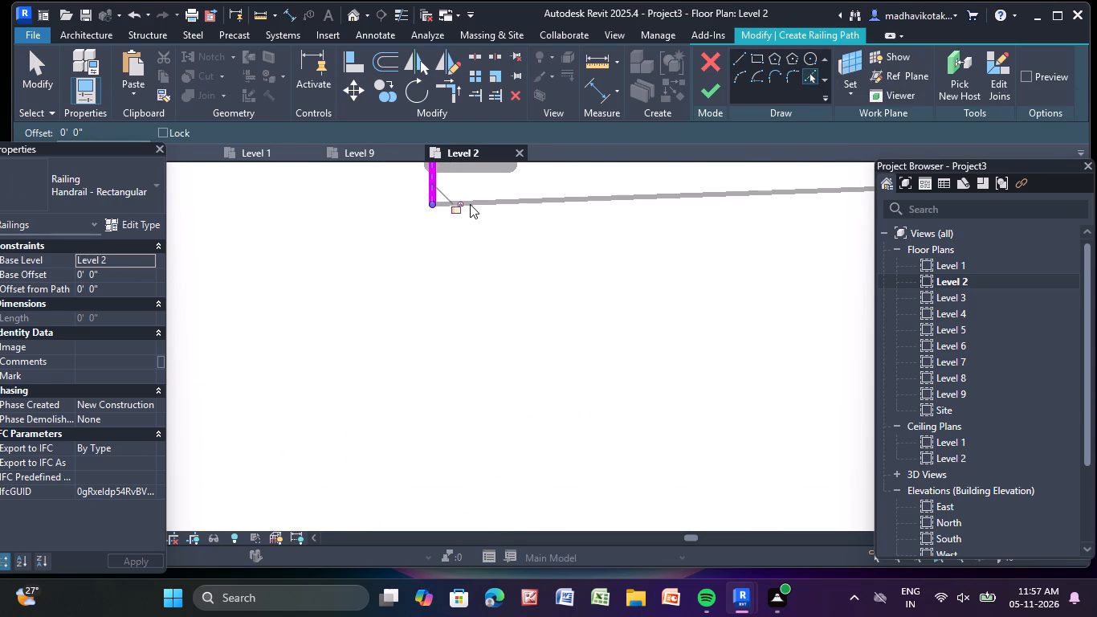
pyautogui.click(472, 204)
pyautogui.scroll(-6, 520, 218)
pyautogui.moveTo(586, 248); pyautogui.dragTo(161, 349, button='middle')
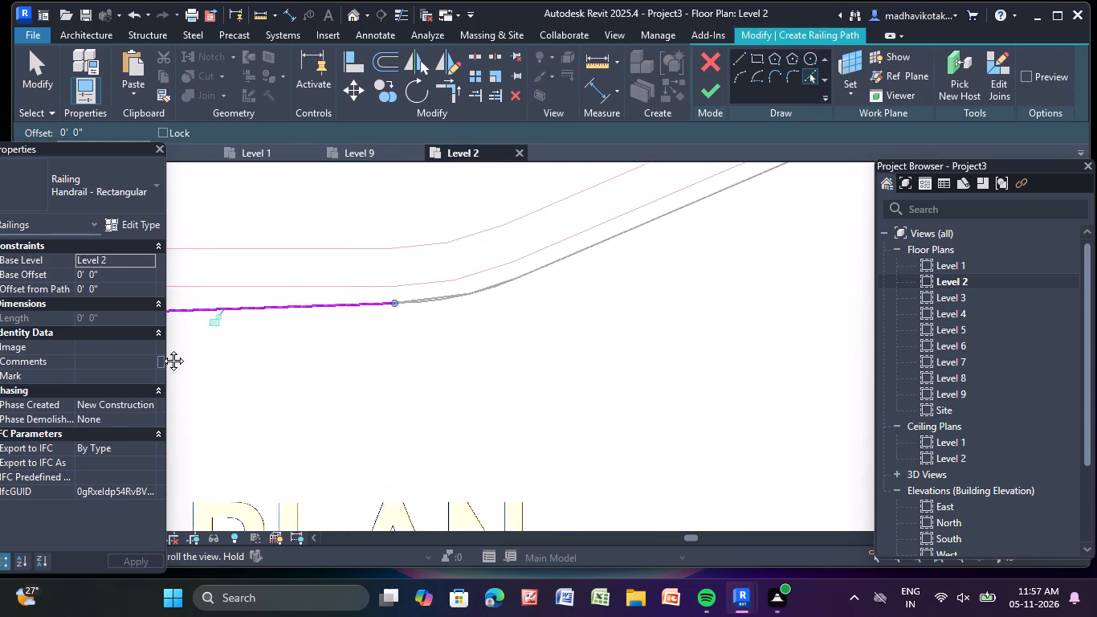
pyautogui.moveTo(161, 349); pyautogui.dragTo(85, 358, button='middle')
pyautogui.click(348, 310)
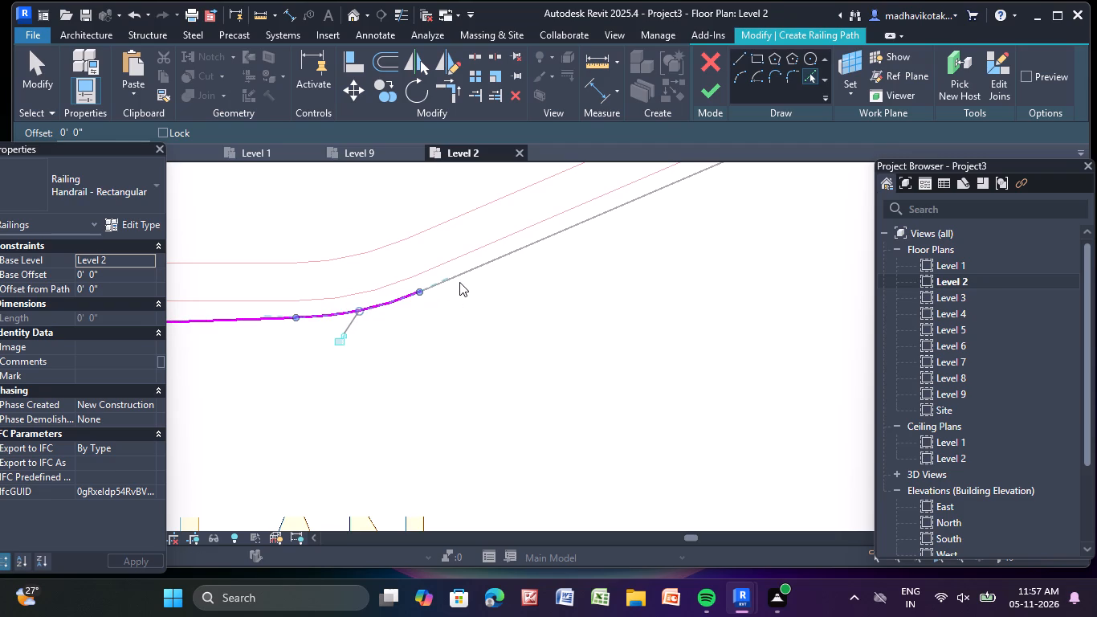
pyautogui.click(460, 276)
pyautogui.scroll(-5, 540, 328)
pyautogui.moveTo(618, 330); pyautogui.dragTo(737, 407, button='middle')
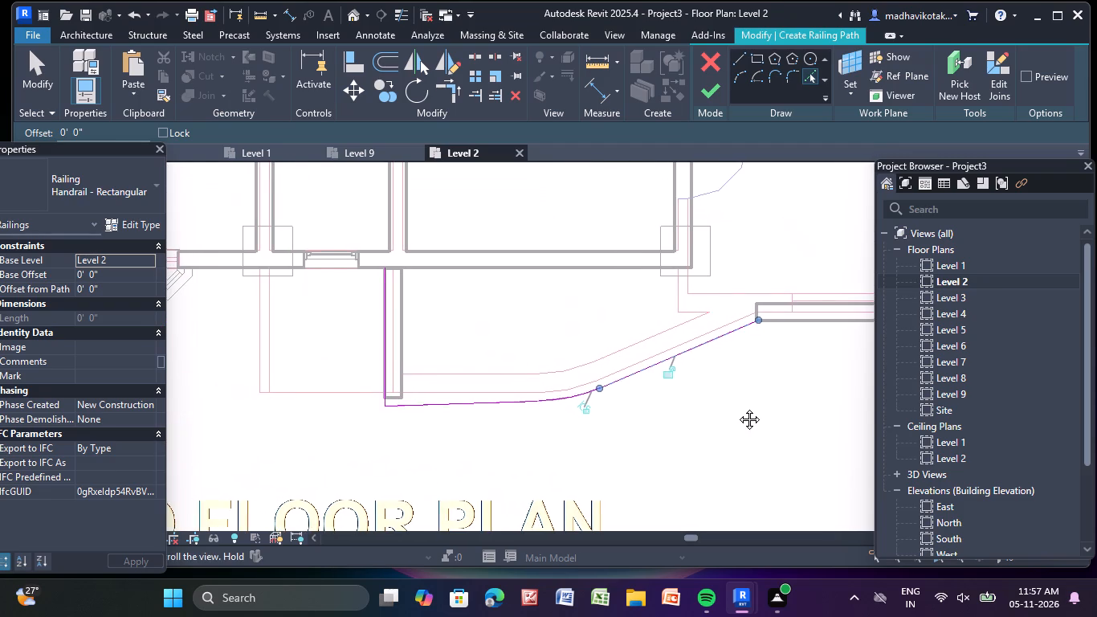
pyautogui.moveTo(737, 407); pyautogui.dragTo(735, 404, button='middle')
pyautogui.press('Escape')
pyautogui.press('Escape')
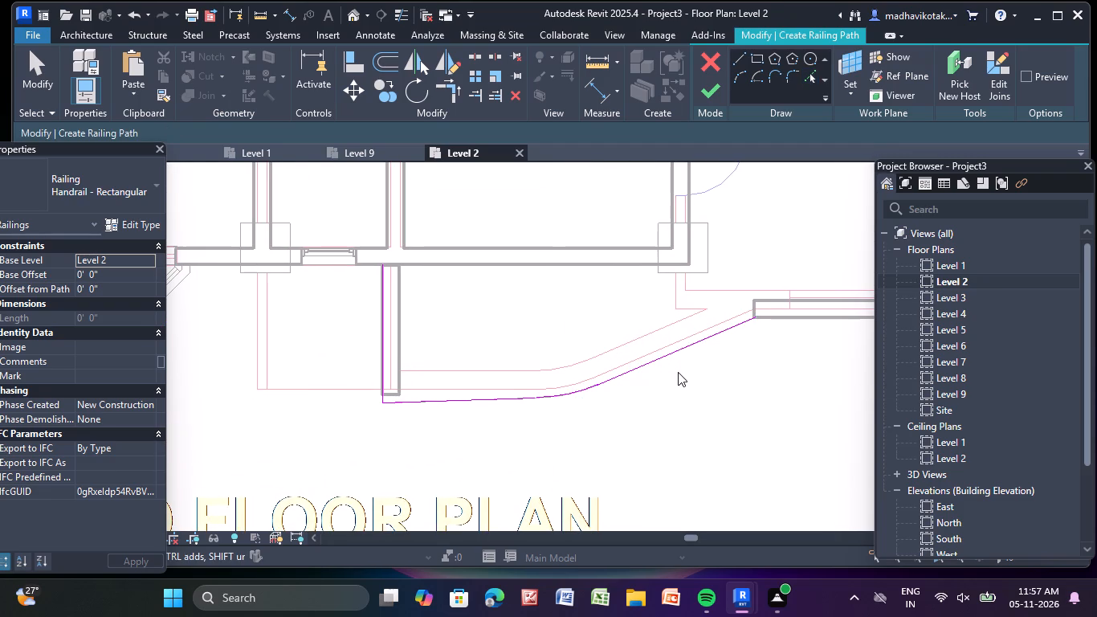
# Shorten the railing path's side segment to about 4 9/64", ending it at the tip of the balcony side wall.
pyautogui.scroll(3, 399, 302)
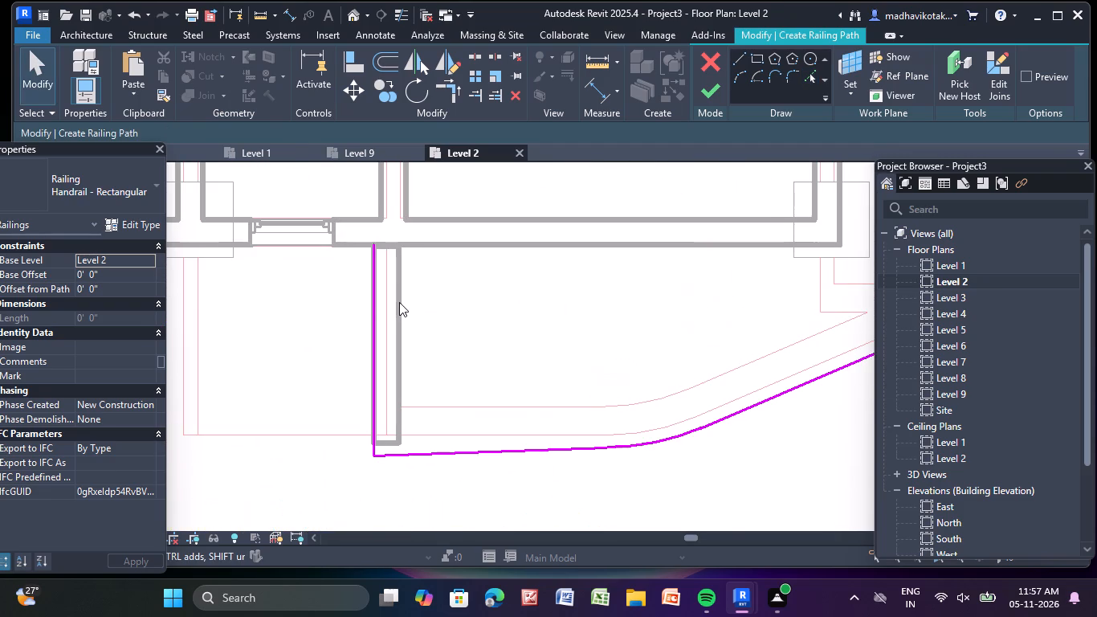
pyautogui.scroll(3, 381, 297)
pyautogui.press('Escape')
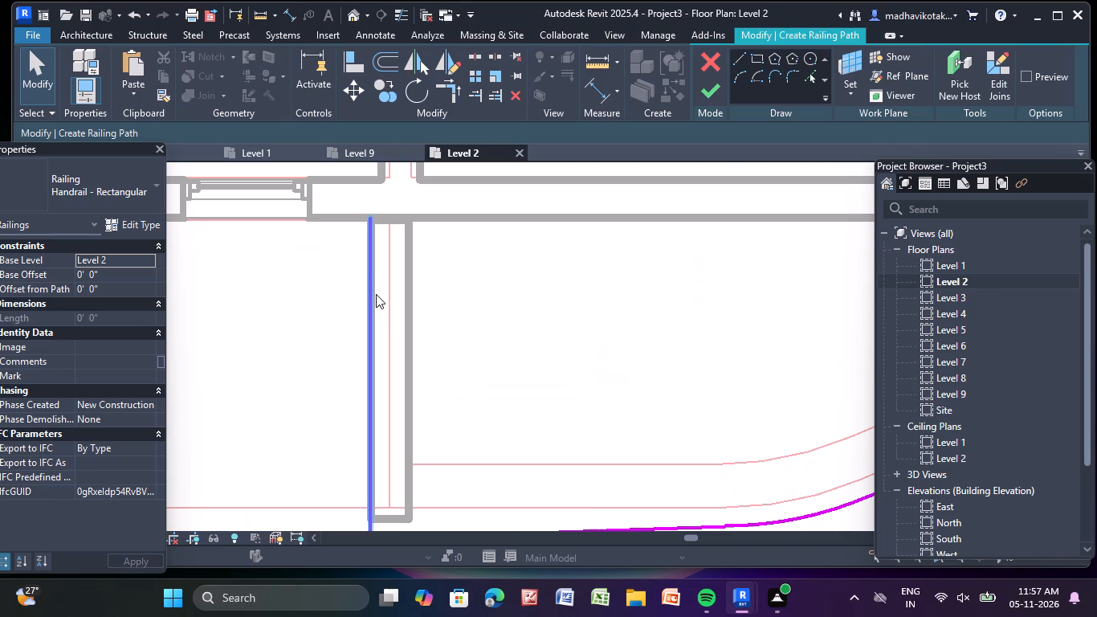
pyautogui.press('Escape')
pyautogui.click(374, 275)
pyautogui.scroll(-3, 353, 274)
pyautogui.moveTo(350, 272); pyautogui.dragTo(362, 205, button='middle')
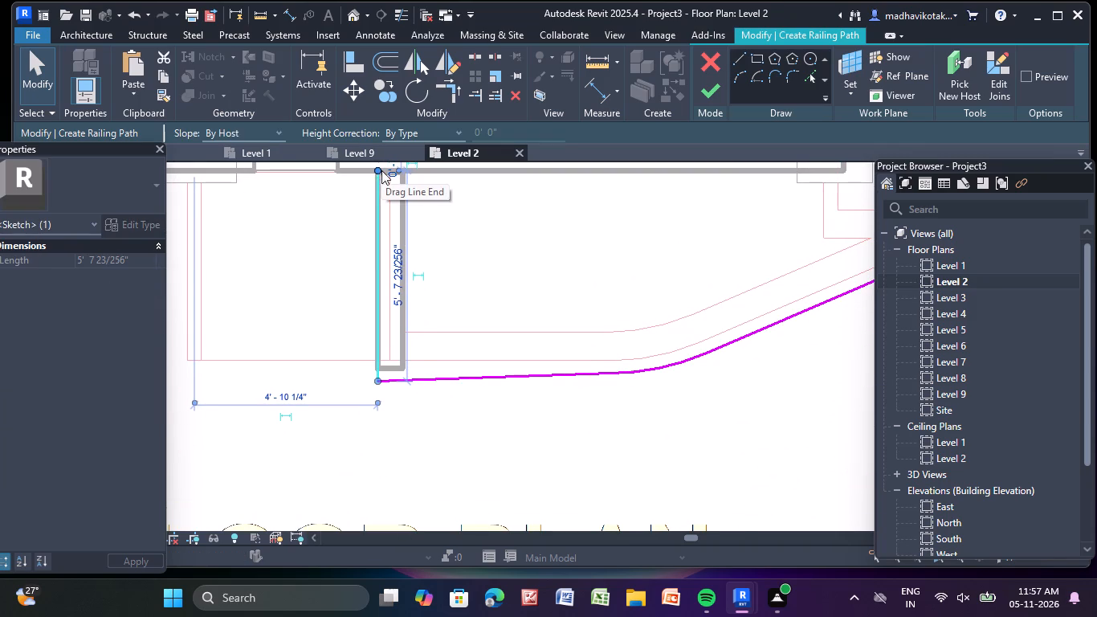
pyautogui.moveTo(377, 170); pyautogui.dragTo(378, 367)
pyautogui.click(328, 347)
# Pull the short side segment's upper end slightly closer to the side wall's outer face and finish the Level 2 railing.
pyautogui.scroll(-5, 482, 505)
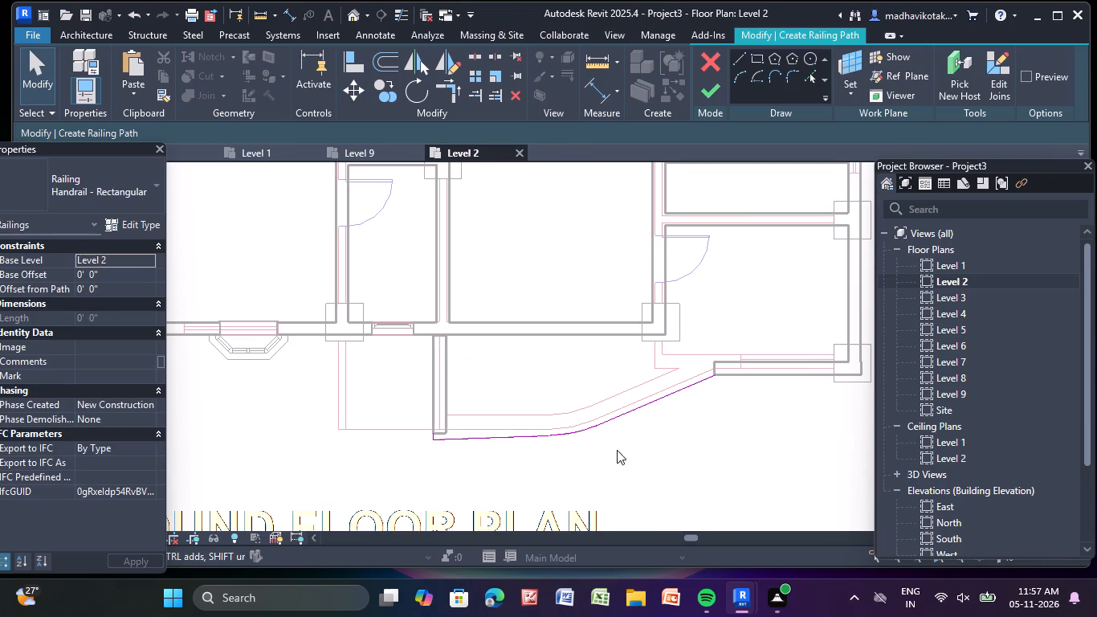
pyautogui.moveTo(638, 422); pyautogui.dragTo(541, 341, button='middle')
pyautogui.scroll(-1, 536, 340)
pyautogui.scroll(5, 261, 333)
pyautogui.scroll(4, 443, 397)
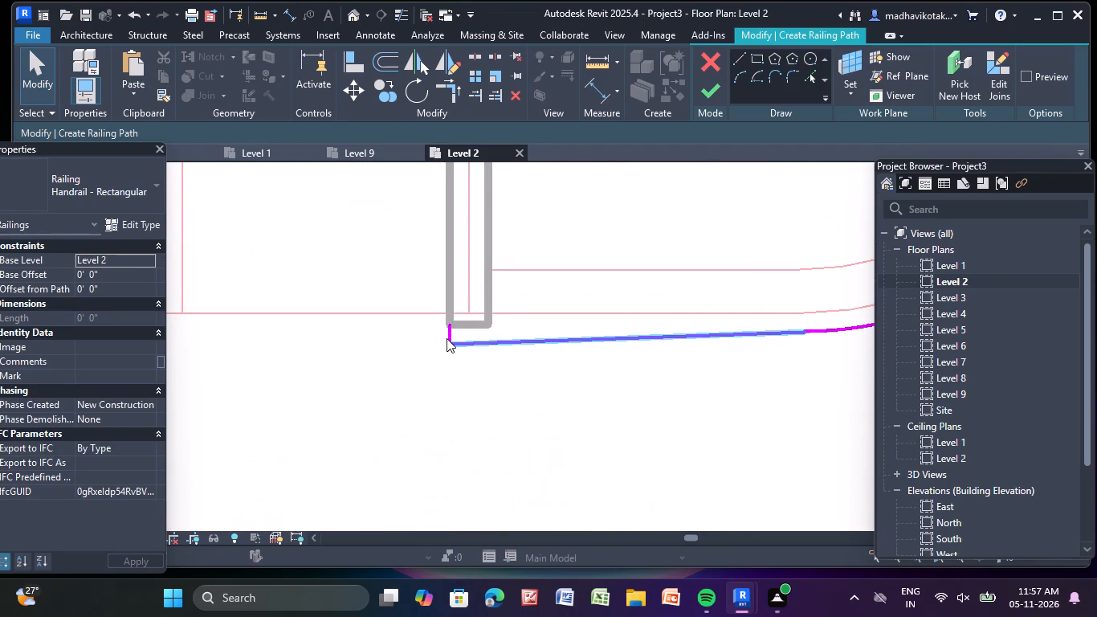
pyautogui.scroll(8, 450, 331)
pyautogui.click(449, 331)
pyautogui.scroll(3, 449, 329)
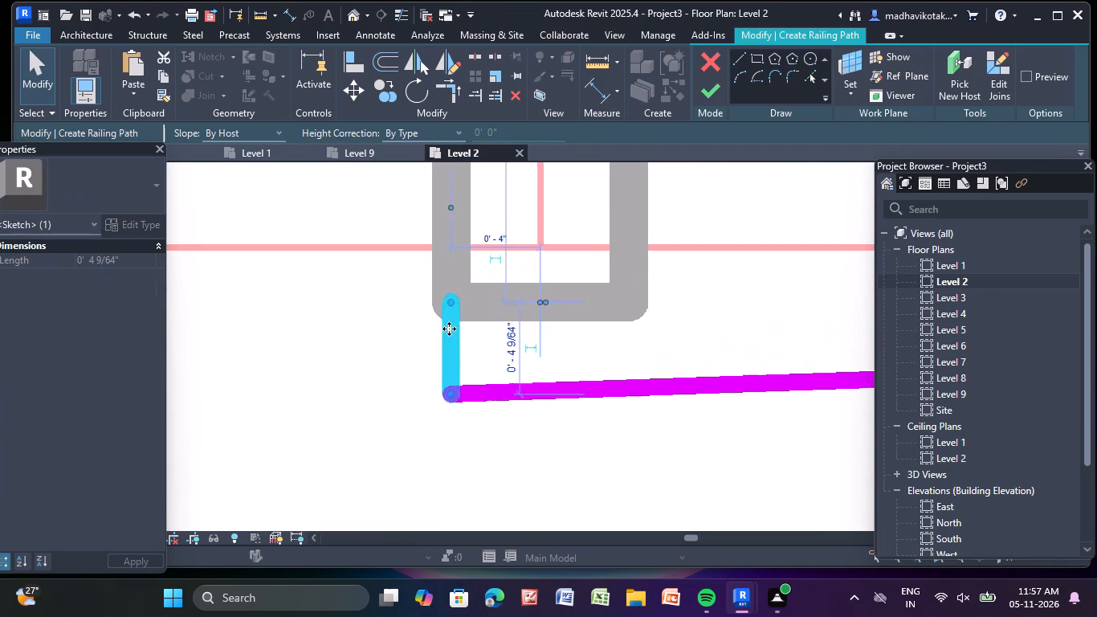
pyautogui.scroll(5, 449, 329)
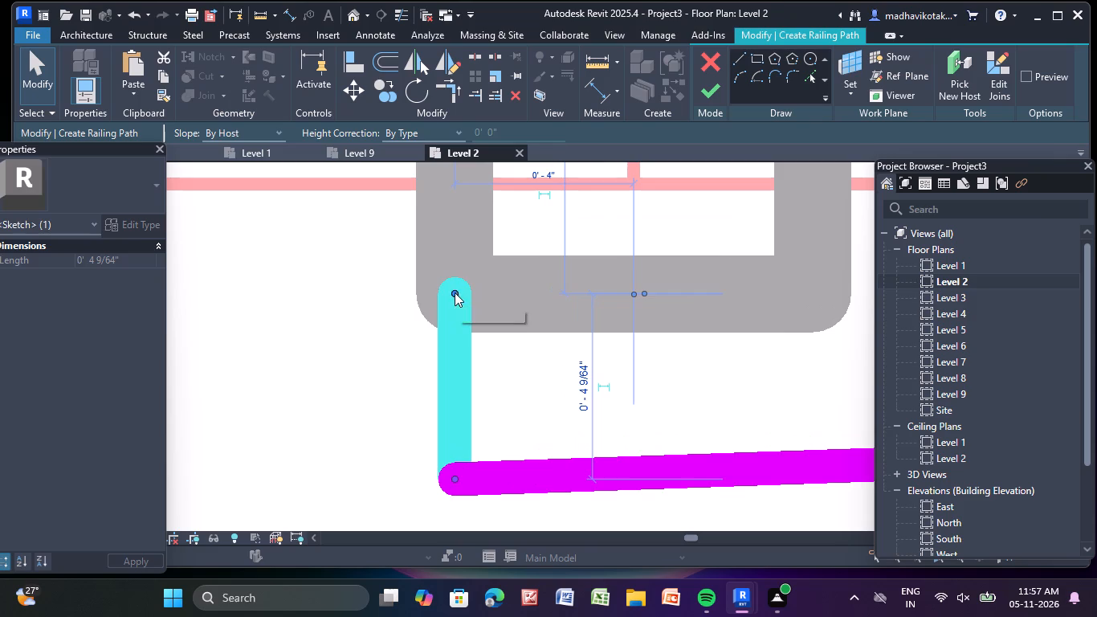
pyautogui.moveTo(454, 292); pyautogui.dragTo(460, 320)
pyautogui.click(382, 336)
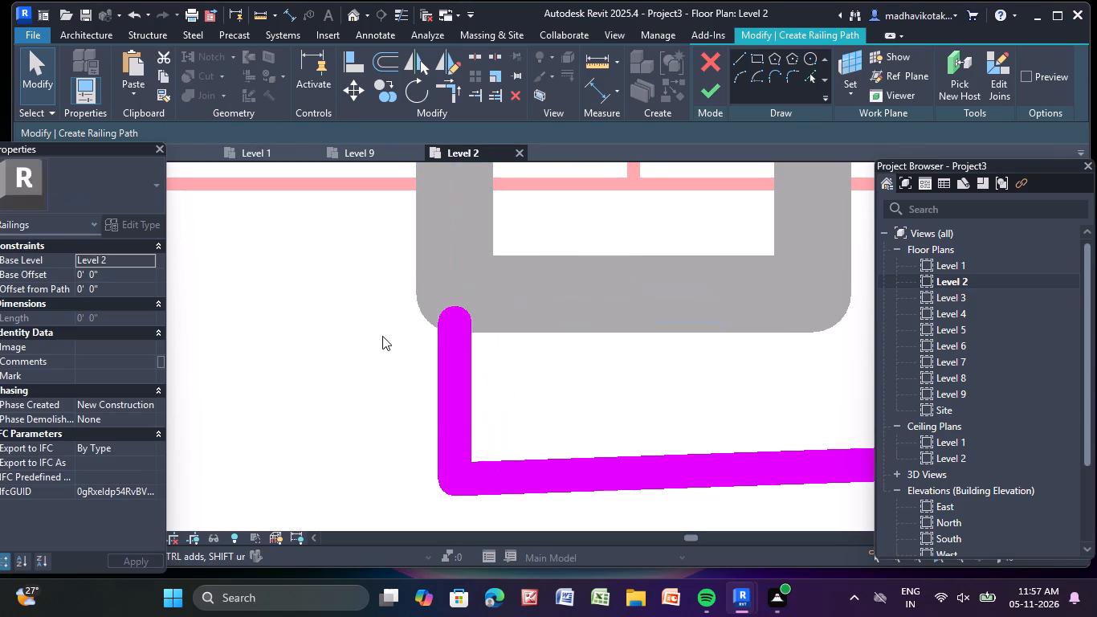
pyautogui.click(716, 90)
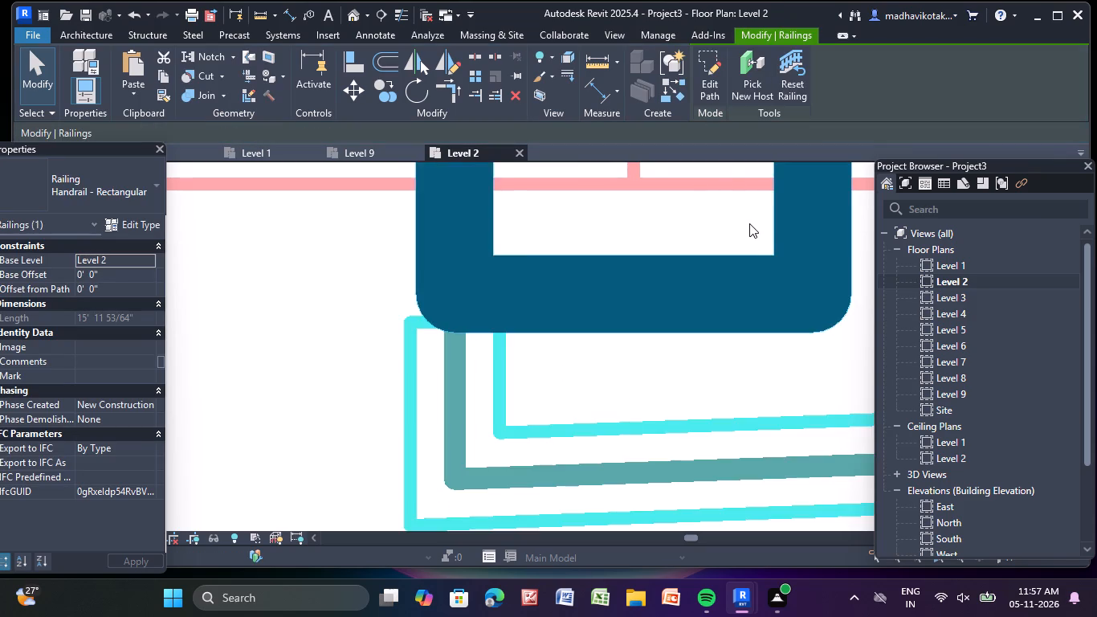
pyautogui.scroll(-14, 744, 238)
pyautogui.scroll(-13, 628, 264)
pyautogui.moveTo(609, 313); pyautogui.dragTo(570, 345, button='middle')
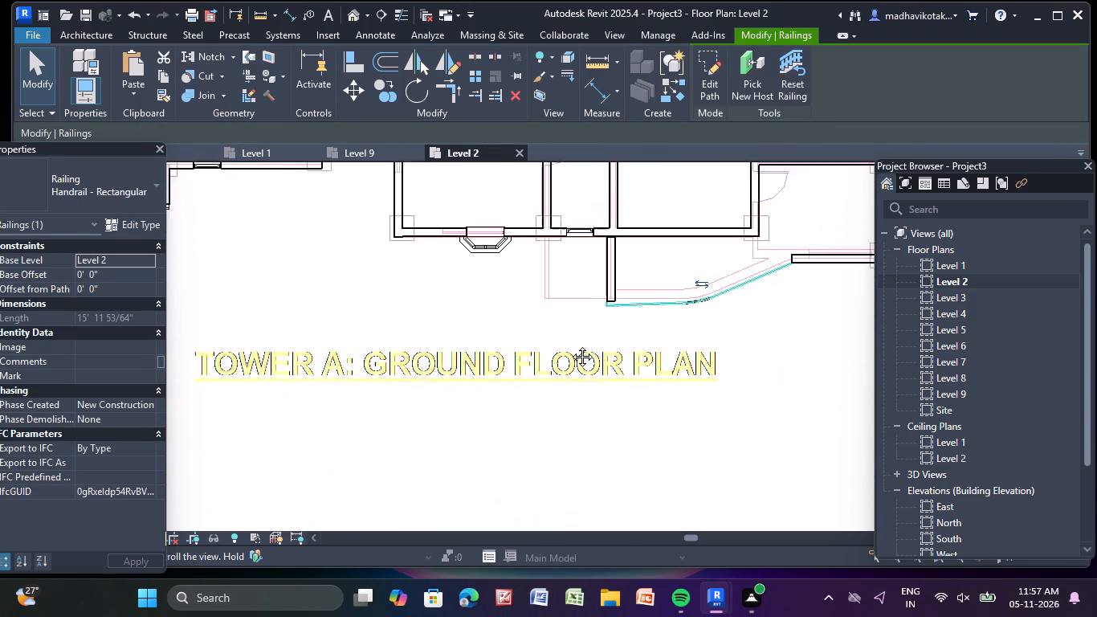
pyautogui.moveTo(570, 345); pyautogui.dragTo(515, 387, button='middle')
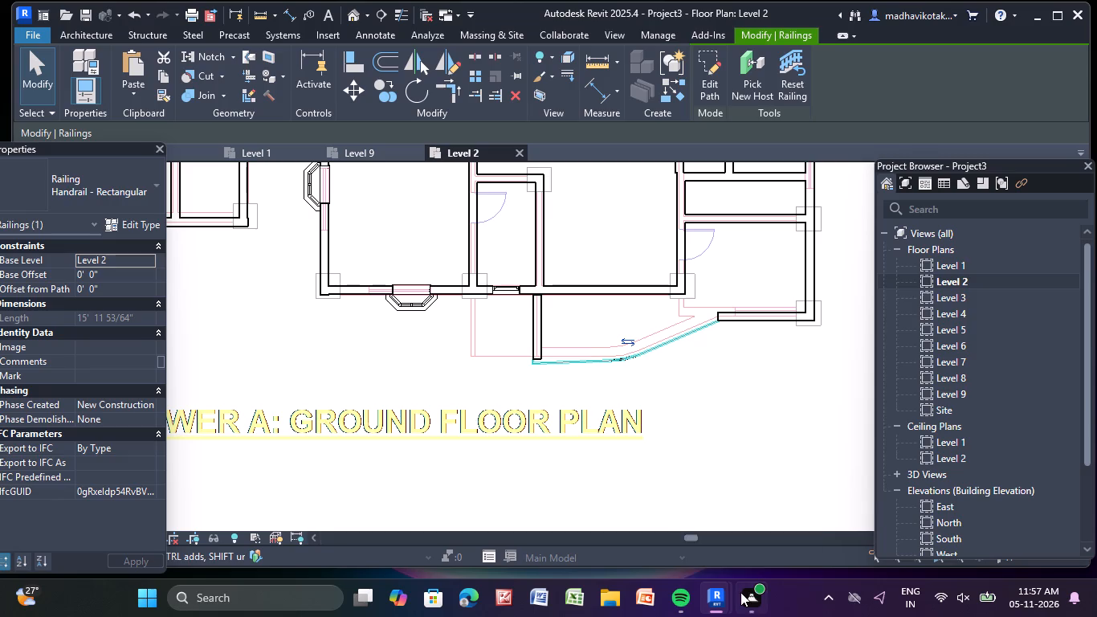
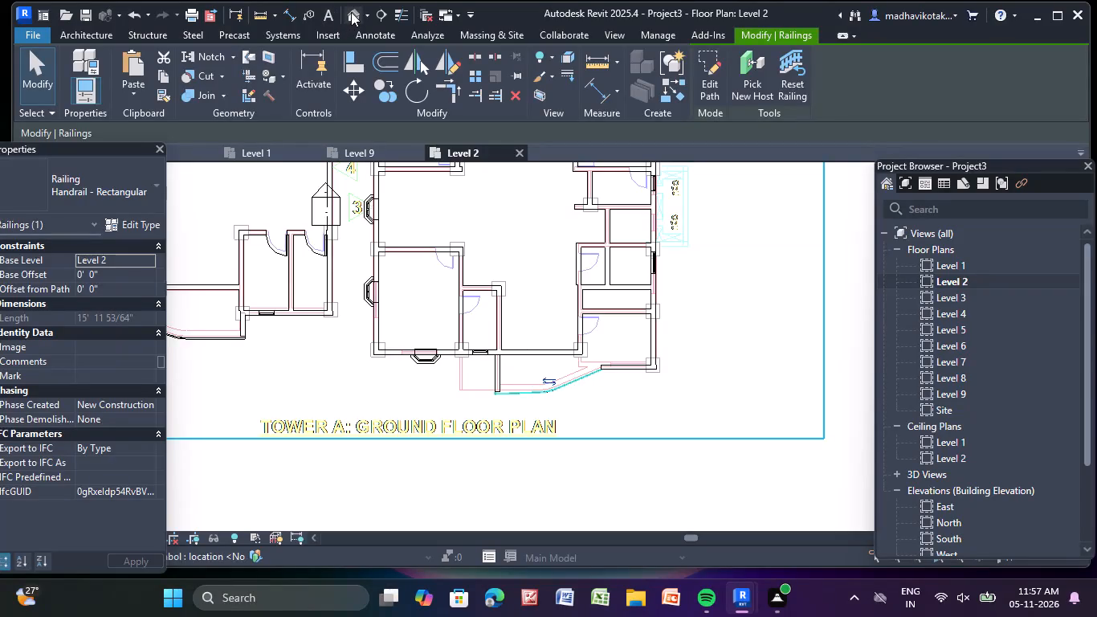
# In the 3D view, copy the second tower's Level 2 balcony railing and paste it aligned to Level 3 through Level 8.
pyautogui.click(352, 12)
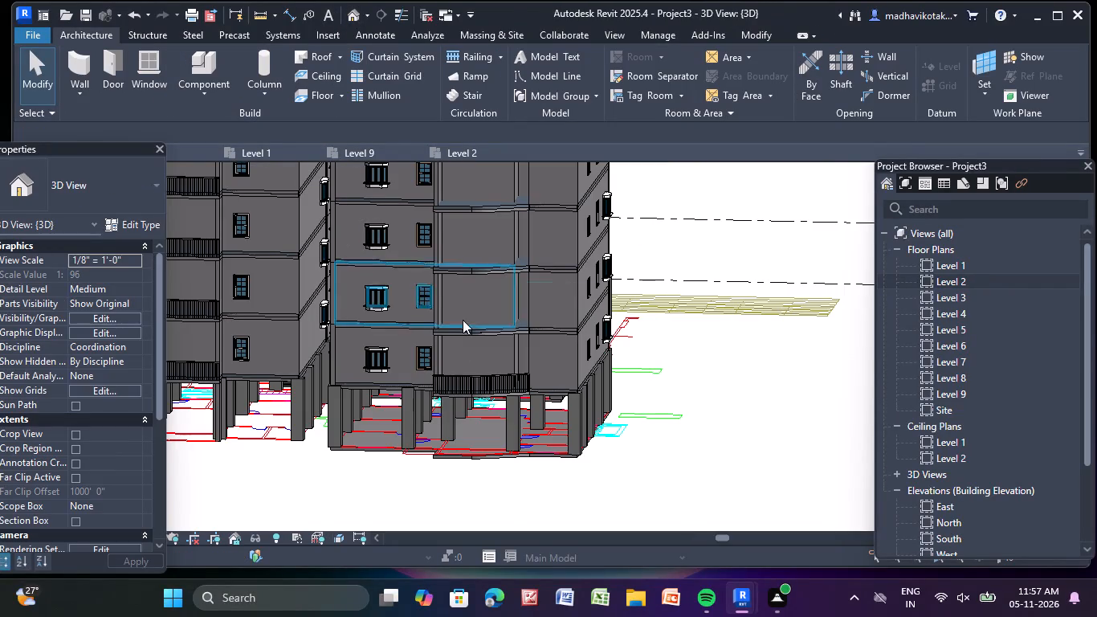
pyautogui.scroll(7, 452, 398)
pyautogui.click(516, 369)
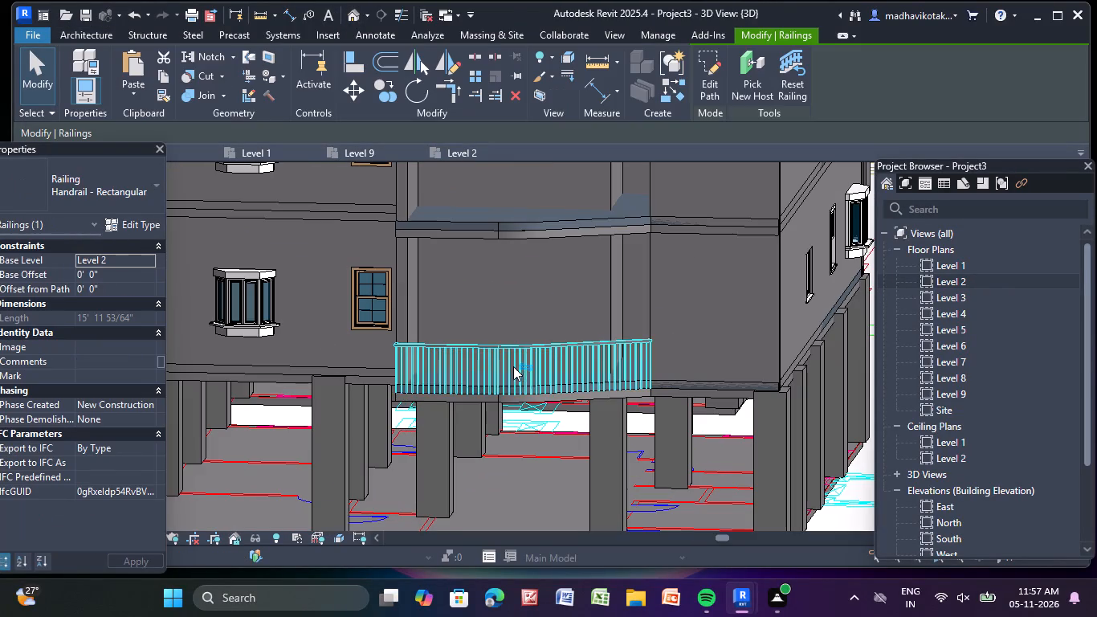
pyautogui.scroll(-6, 512, 366)
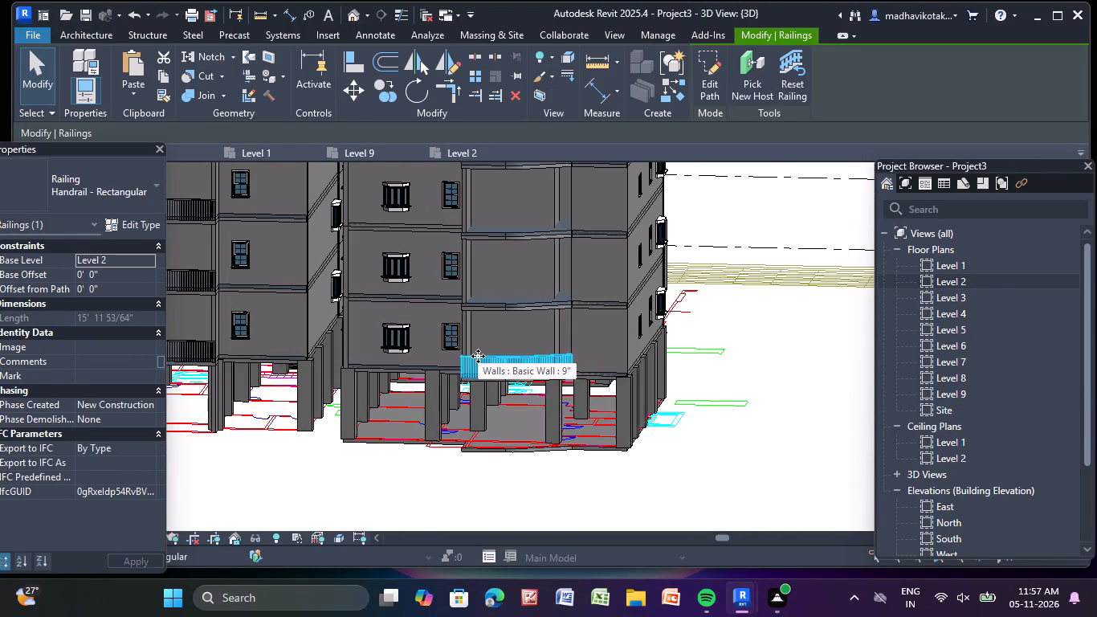
pyautogui.moveTo(524, 382); pyautogui.dragTo(524, 410, button='middle')
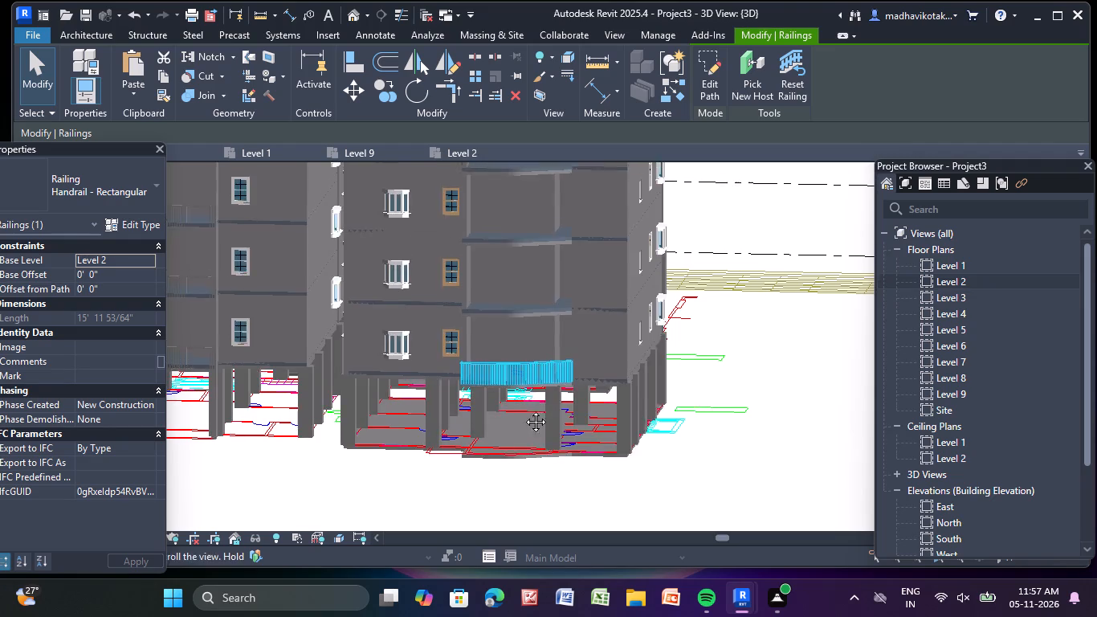
pyautogui.moveTo(524, 410); pyautogui.dragTo(522, 414, button='middle')
pyautogui.scroll(-1, 521, 413)
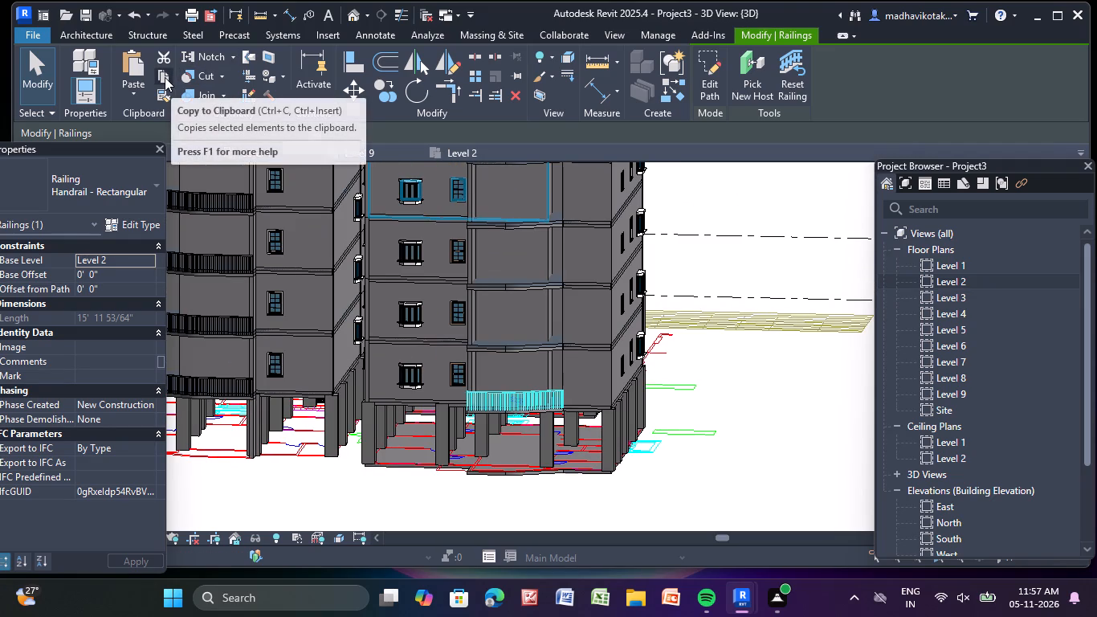
pyautogui.click(165, 77)
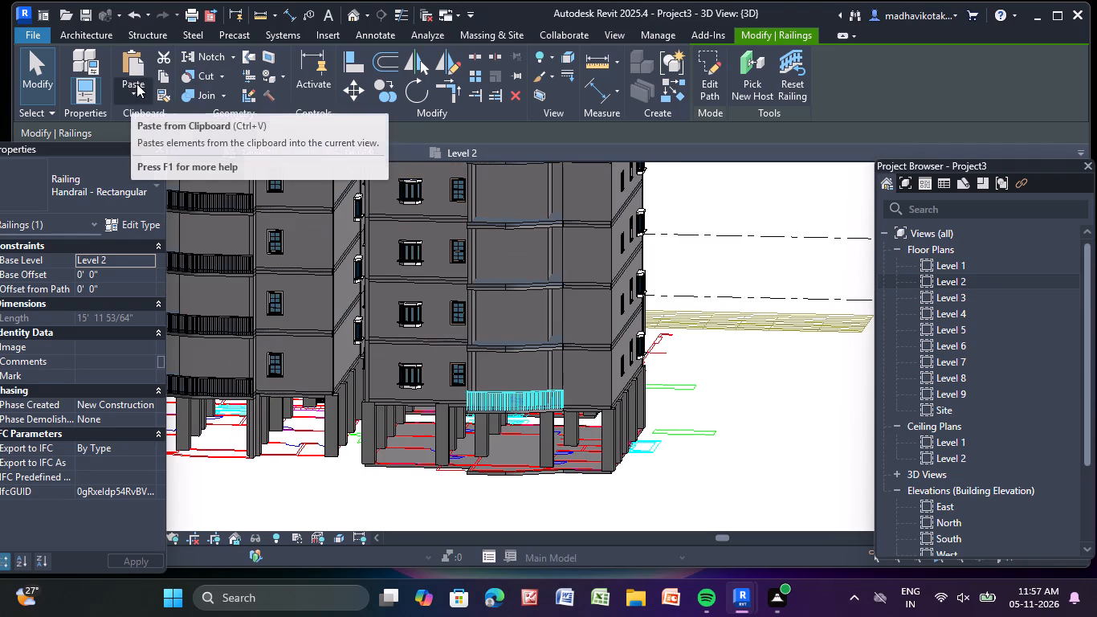
pyautogui.click(129, 91)
pyautogui.click(182, 149)
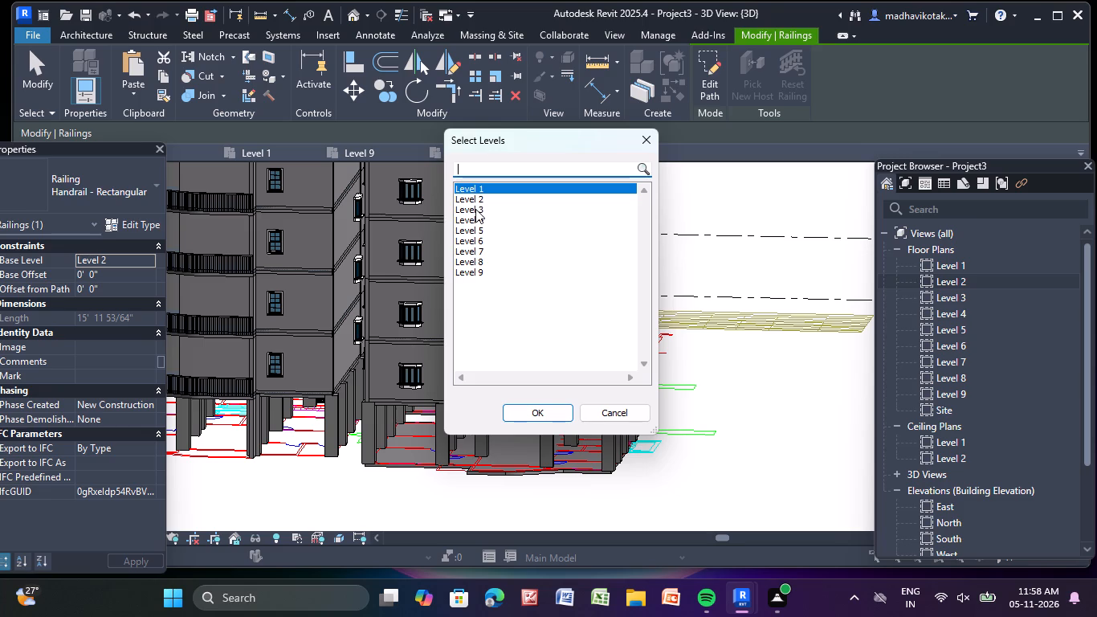
pyautogui.moveTo(479, 206); pyautogui.dragTo(483, 266)
pyautogui.click(557, 411)
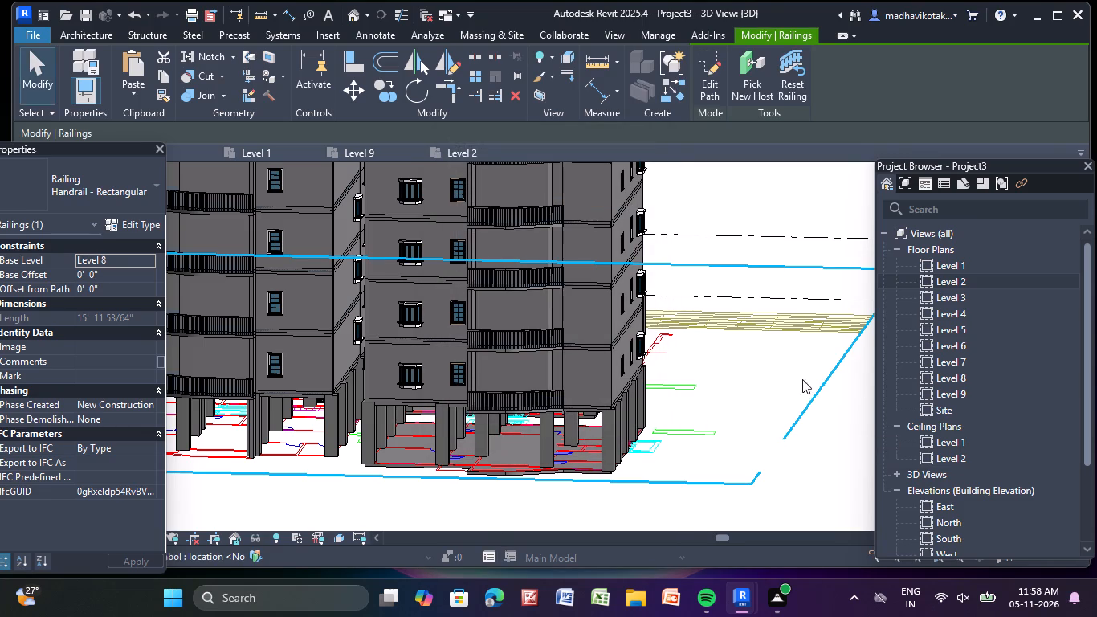
pyautogui.click(778, 377)
# Open the Level 2 floor plan.
pyautogui.scroll(-6, 562, 335)
pyautogui.moveTo(561, 337); pyautogui.dragTo(557, 401, button='middle')
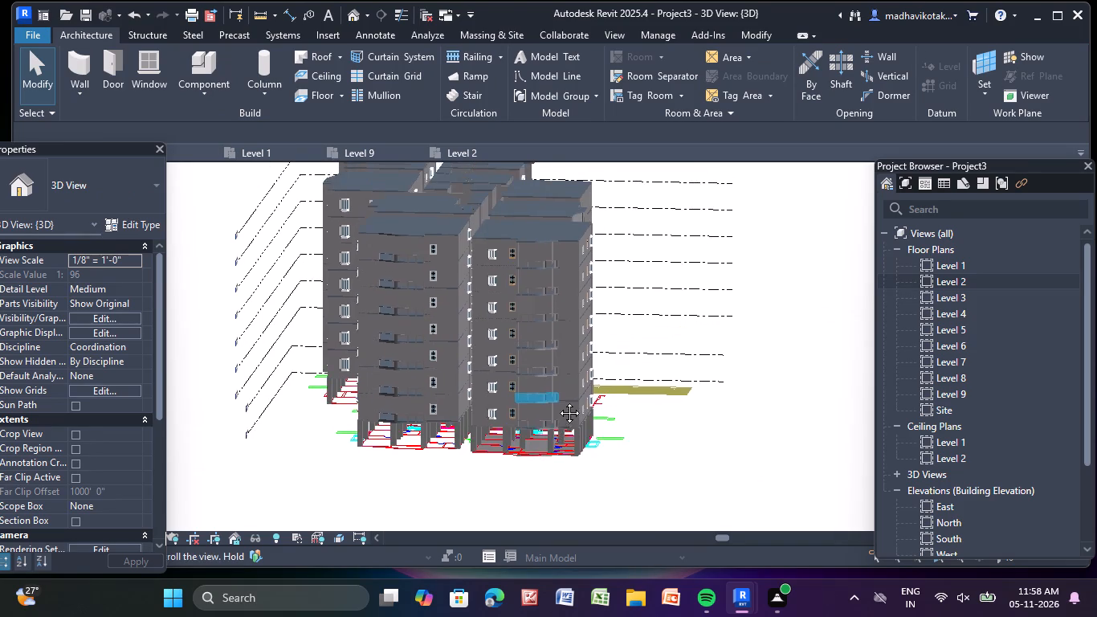
pyautogui.moveTo(557, 401); pyautogui.dragTo(556, 404, button='middle')
pyautogui.scroll(5, 528, 343)
pyautogui.scroll(-6, 646, 299)
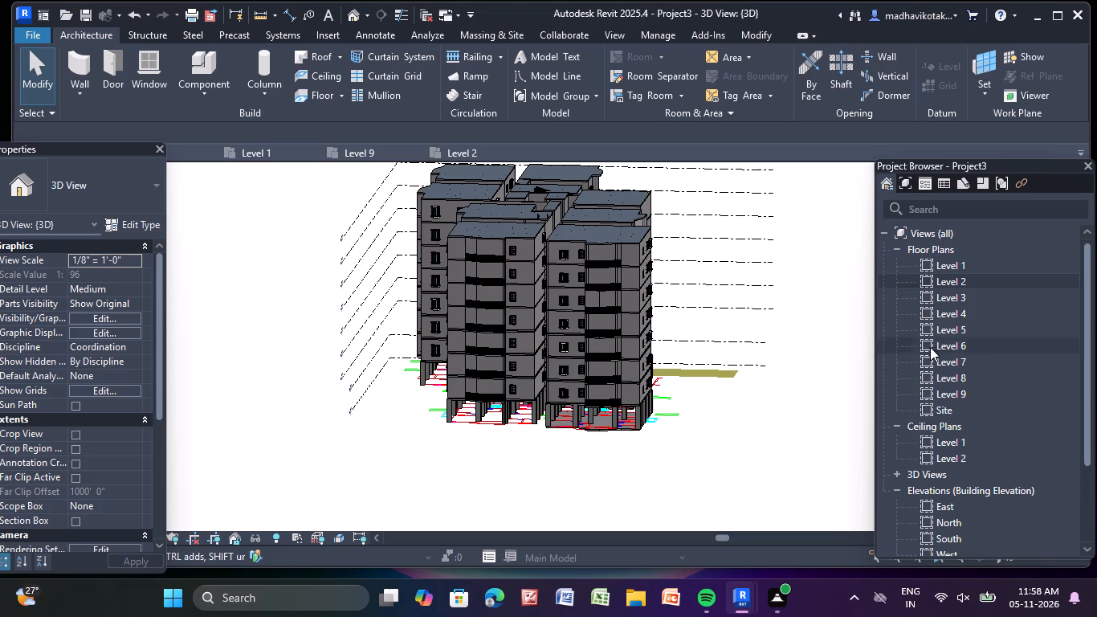
pyautogui.doubleClick(988, 280)
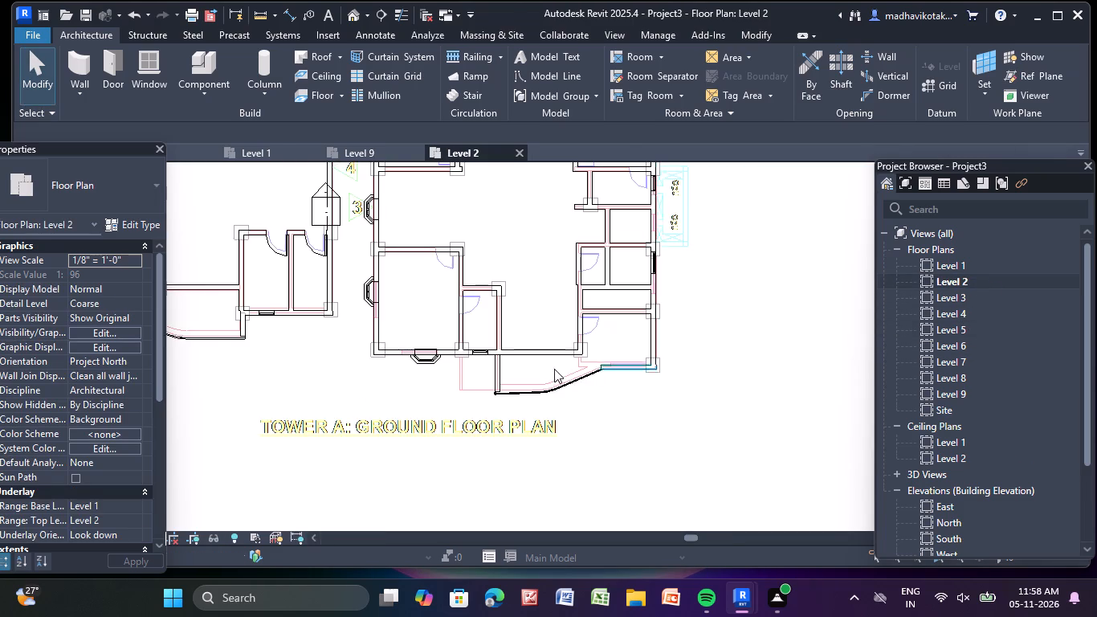
# Start a Handrail - Rectangular railing on Level 2 with Pick Lines for the angled balcony near the 1292sft label.
pyautogui.scroll(-3, 543, 366)
pyautogui.moveTo(545, 382); pyautogui.dragTo(776, 506, button='middle')
pyautogui.moveTo(520, 320); pyautogui.dragTo(528, 533, button='middle')
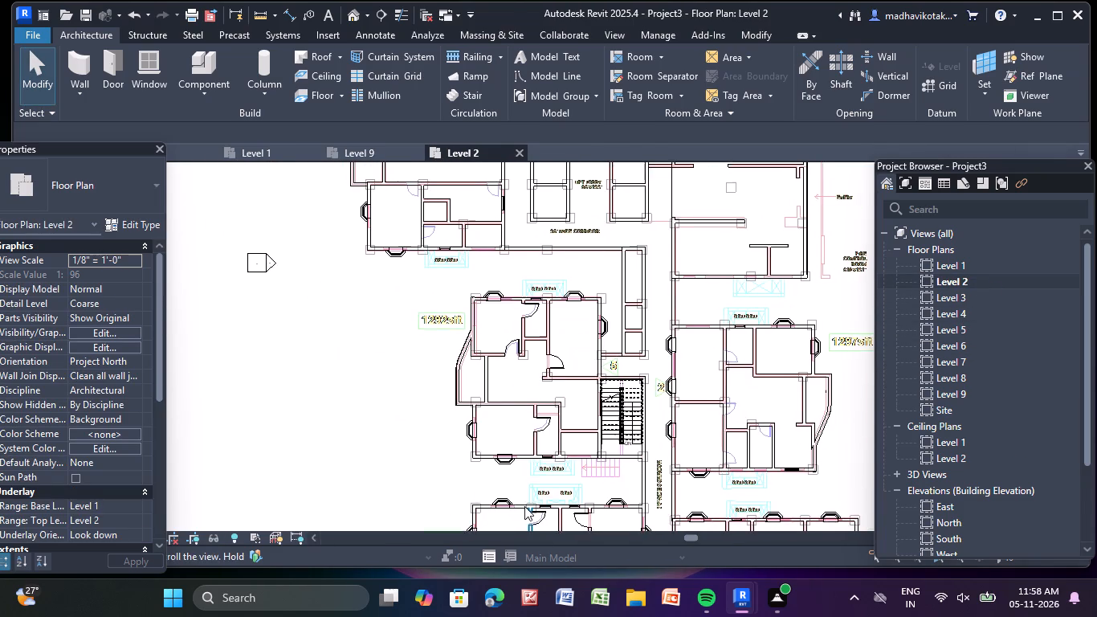
pyautogui.scroll(8, 424, 328)
pyautogui.scroll(2, 483, 386)
pyautogui.moveTo(484, 386); pyautogui.dragTo(436, 309, button='middle')
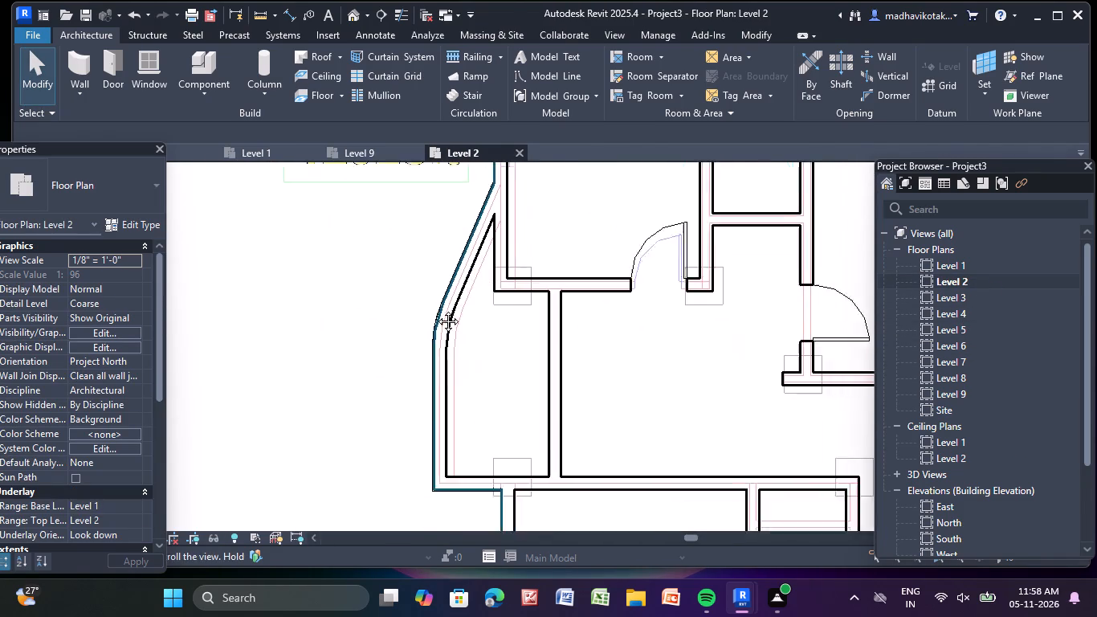
pyautogui.moveTo(436, 309); pyautogui.dragTo(373, 157, button='middle')
pyautogui.scroll(1, 373, 157)
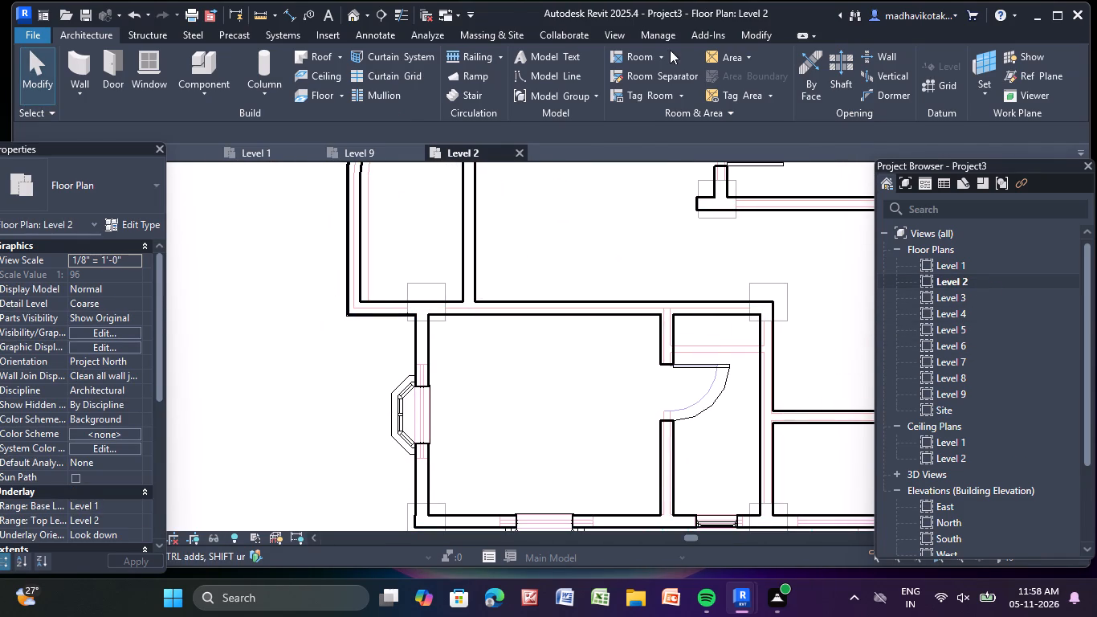
pyautogui.click(462, 52)
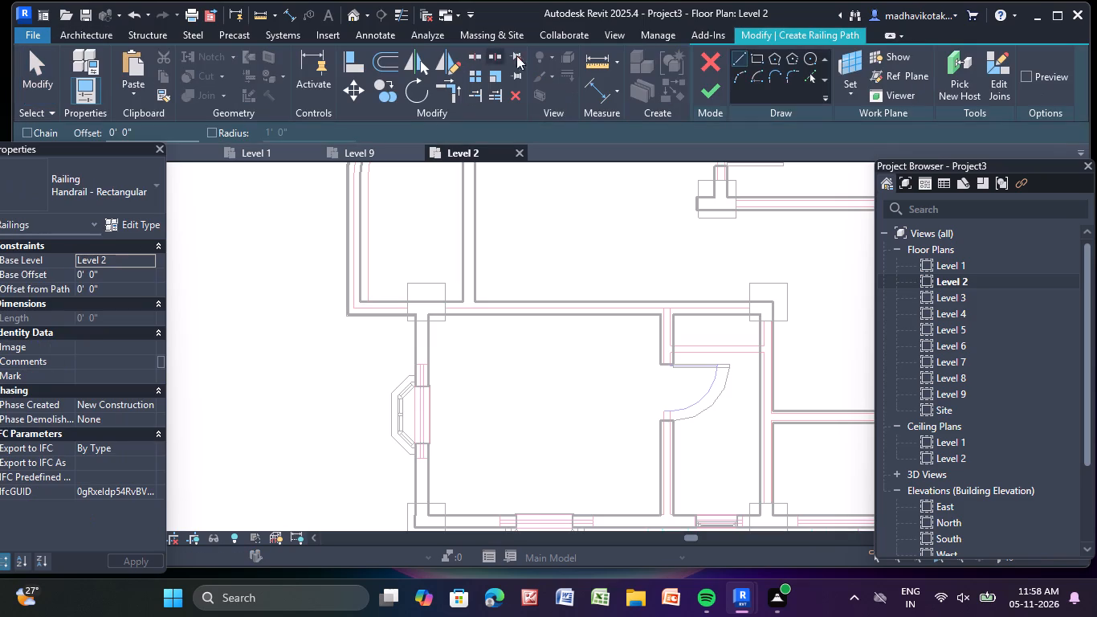
pyautogui.click(807, 73)
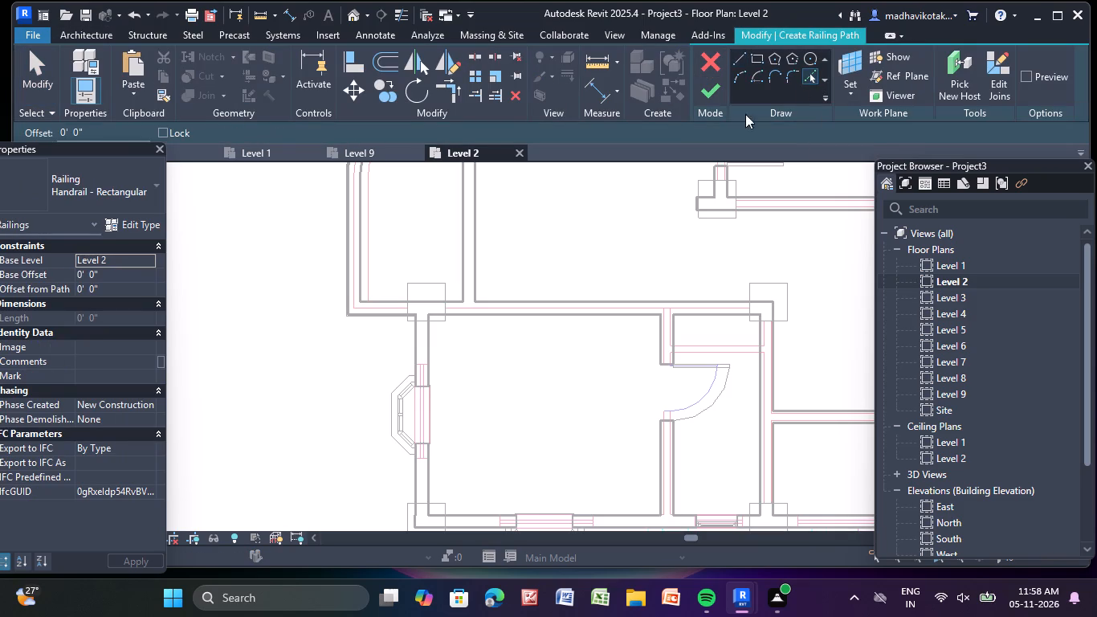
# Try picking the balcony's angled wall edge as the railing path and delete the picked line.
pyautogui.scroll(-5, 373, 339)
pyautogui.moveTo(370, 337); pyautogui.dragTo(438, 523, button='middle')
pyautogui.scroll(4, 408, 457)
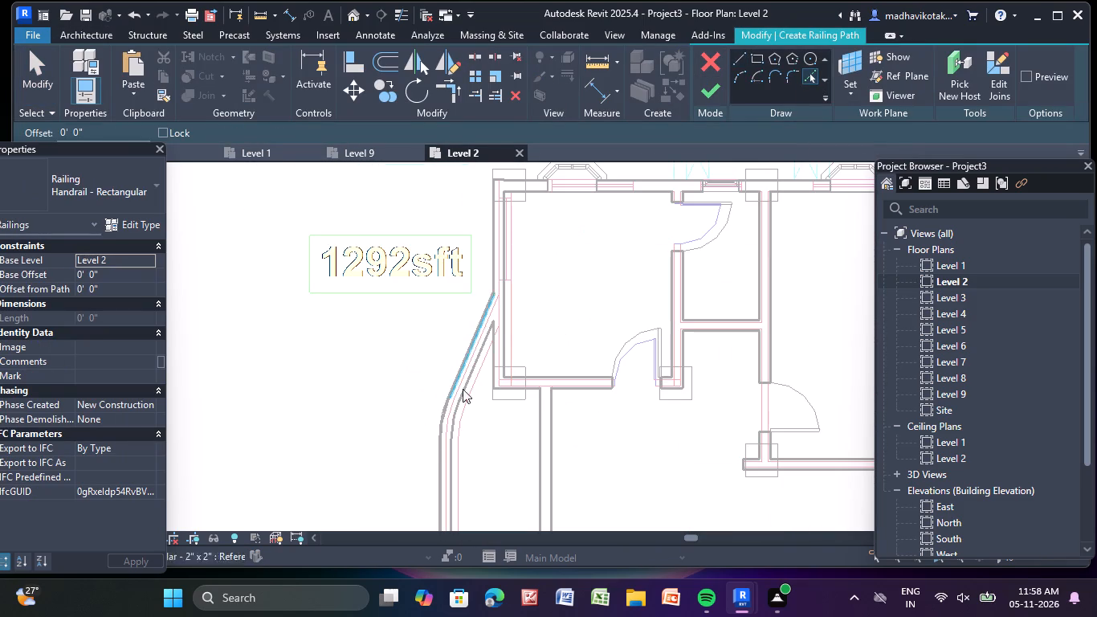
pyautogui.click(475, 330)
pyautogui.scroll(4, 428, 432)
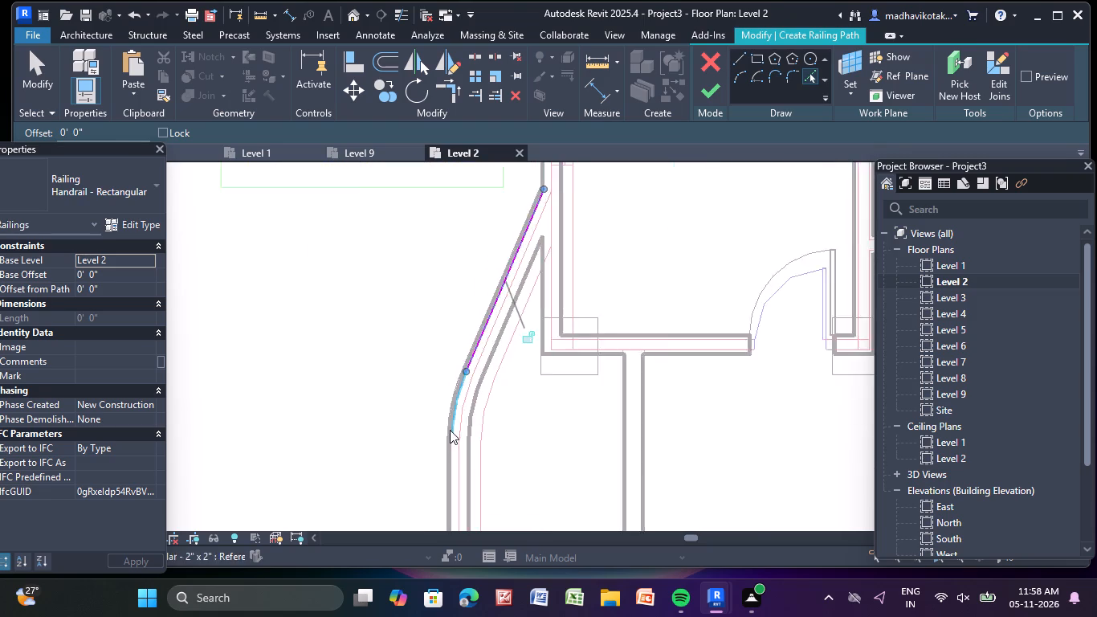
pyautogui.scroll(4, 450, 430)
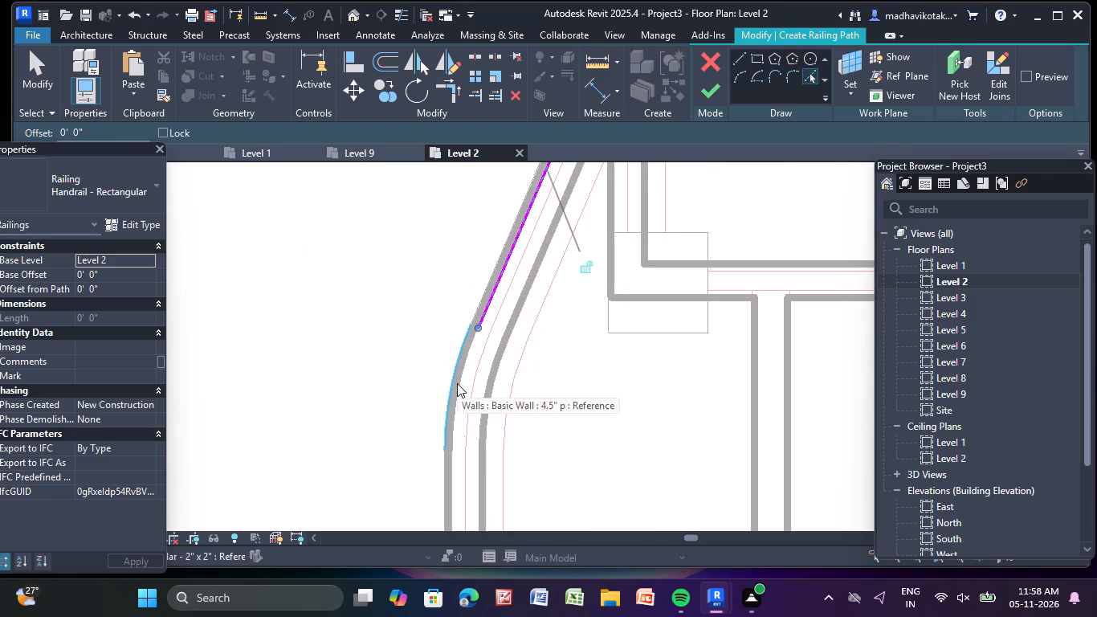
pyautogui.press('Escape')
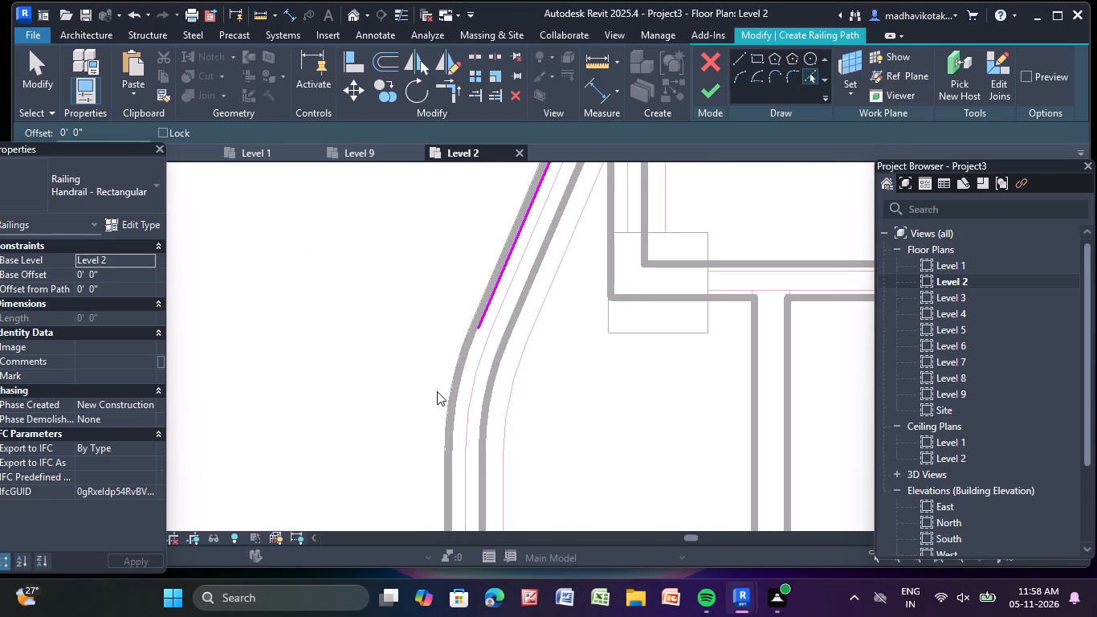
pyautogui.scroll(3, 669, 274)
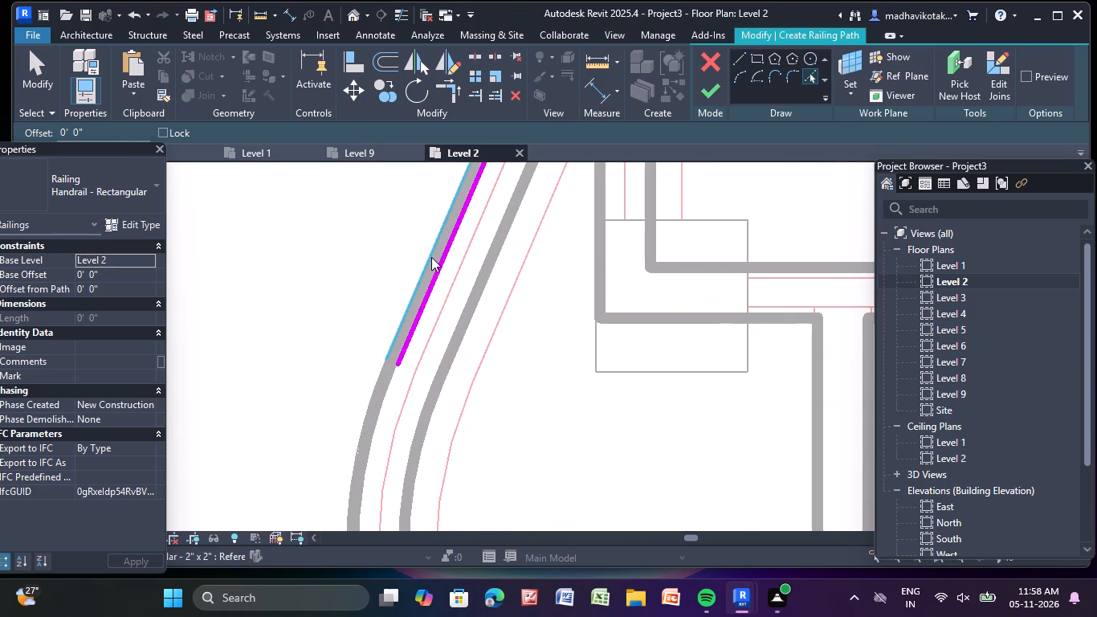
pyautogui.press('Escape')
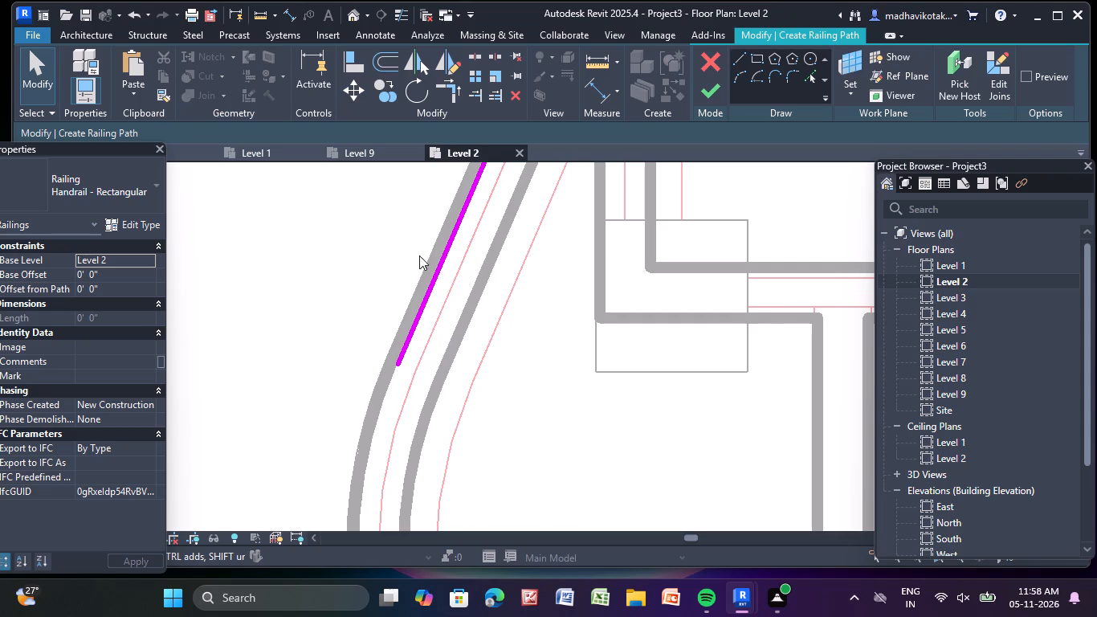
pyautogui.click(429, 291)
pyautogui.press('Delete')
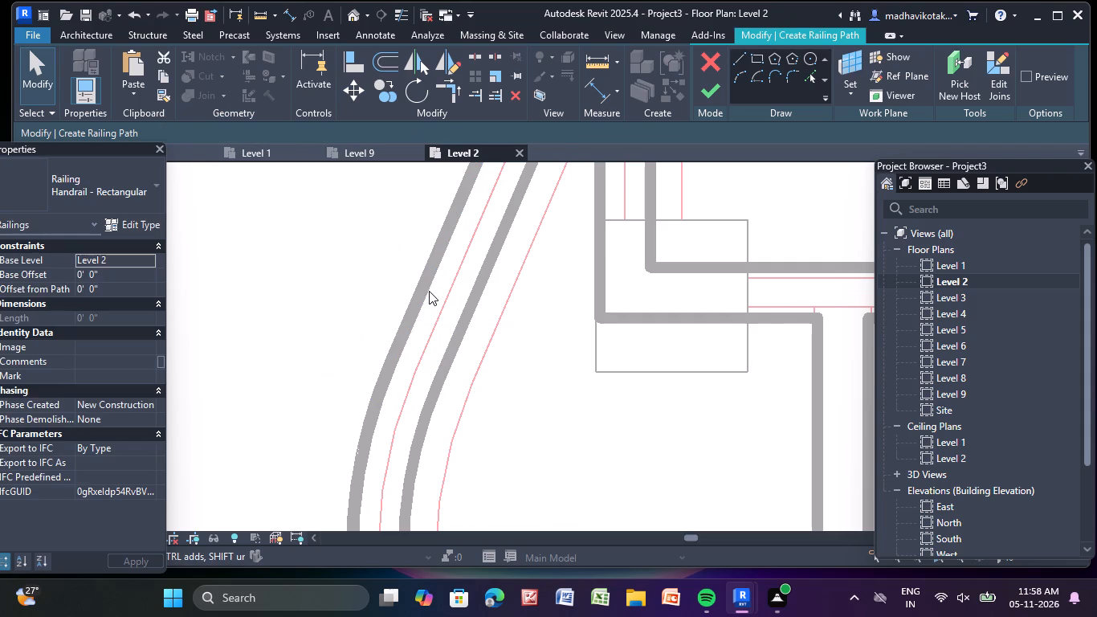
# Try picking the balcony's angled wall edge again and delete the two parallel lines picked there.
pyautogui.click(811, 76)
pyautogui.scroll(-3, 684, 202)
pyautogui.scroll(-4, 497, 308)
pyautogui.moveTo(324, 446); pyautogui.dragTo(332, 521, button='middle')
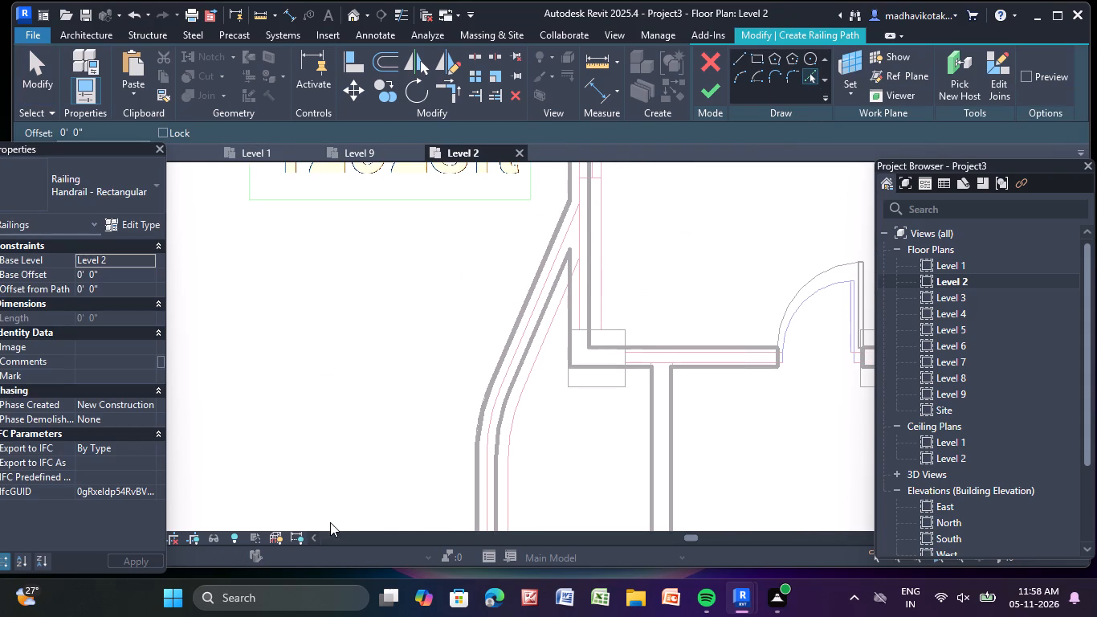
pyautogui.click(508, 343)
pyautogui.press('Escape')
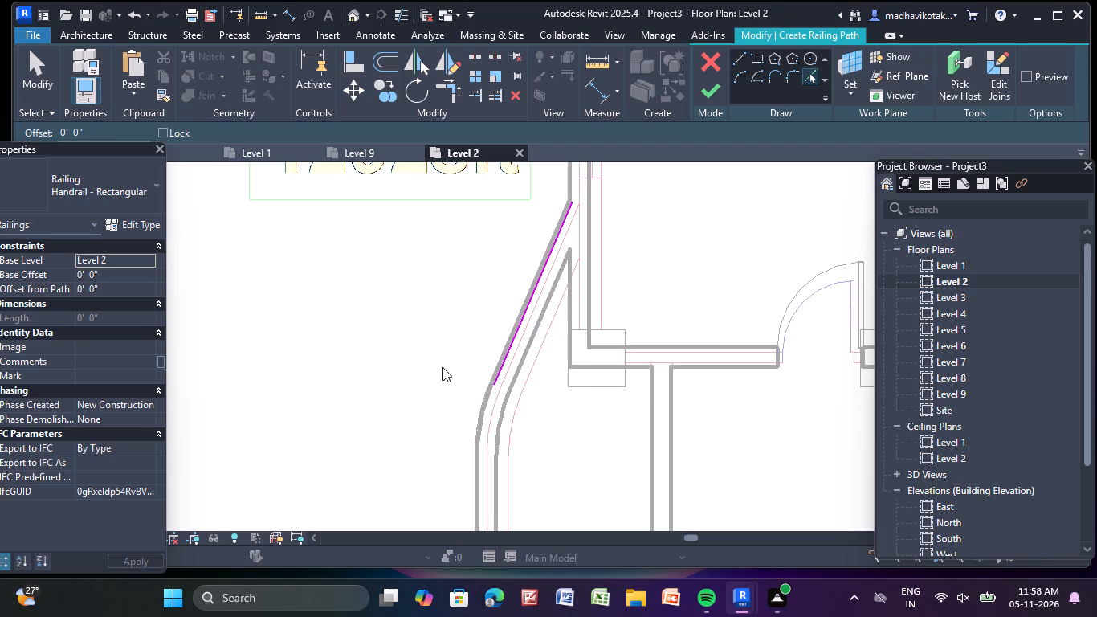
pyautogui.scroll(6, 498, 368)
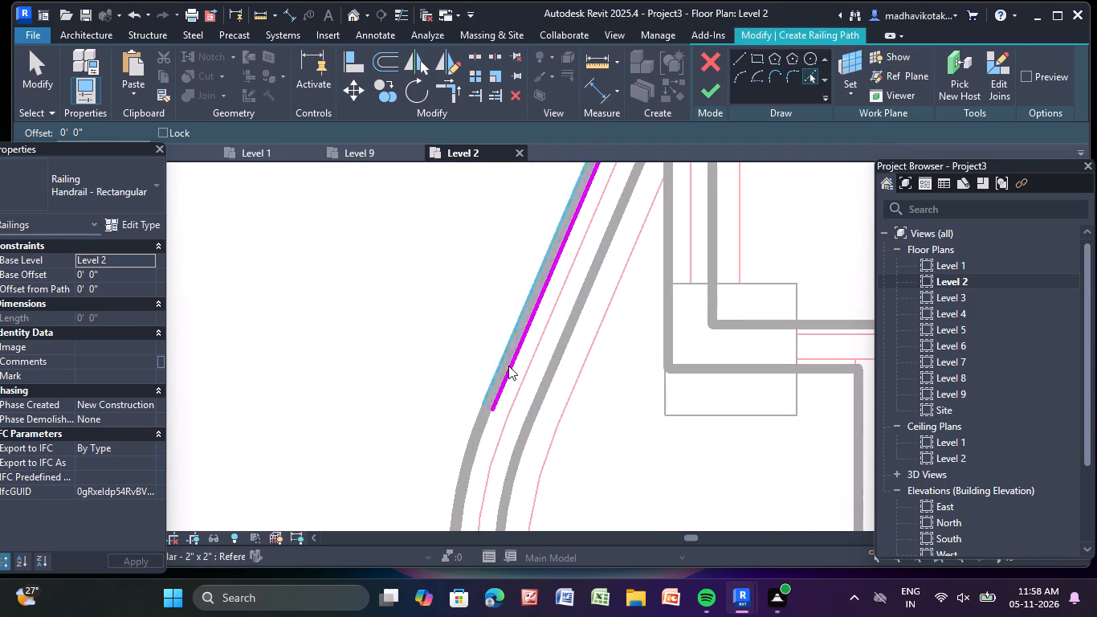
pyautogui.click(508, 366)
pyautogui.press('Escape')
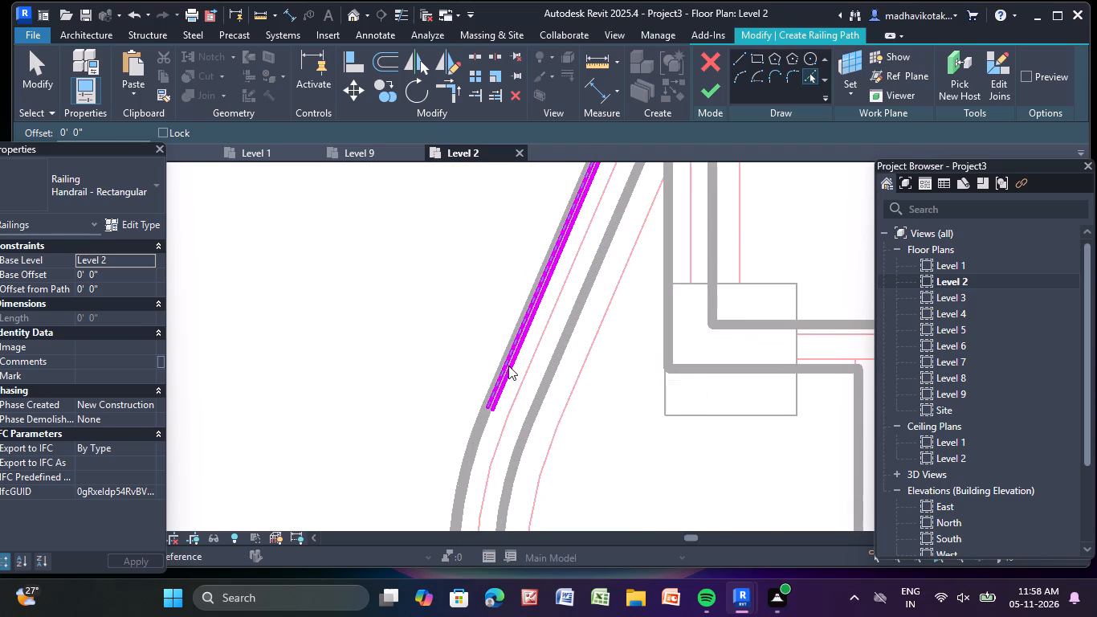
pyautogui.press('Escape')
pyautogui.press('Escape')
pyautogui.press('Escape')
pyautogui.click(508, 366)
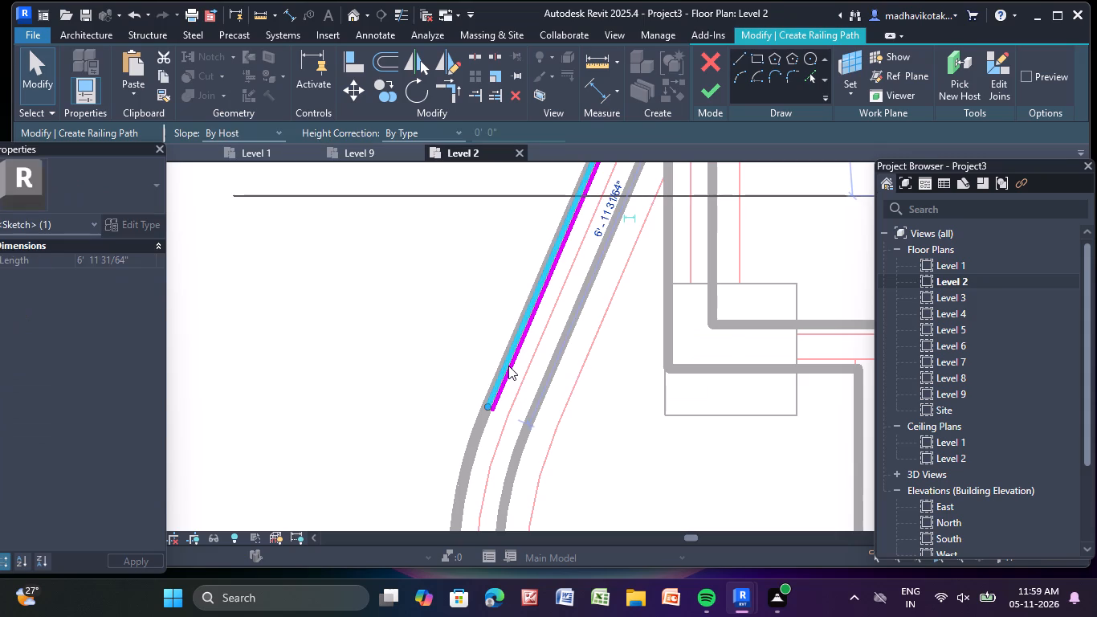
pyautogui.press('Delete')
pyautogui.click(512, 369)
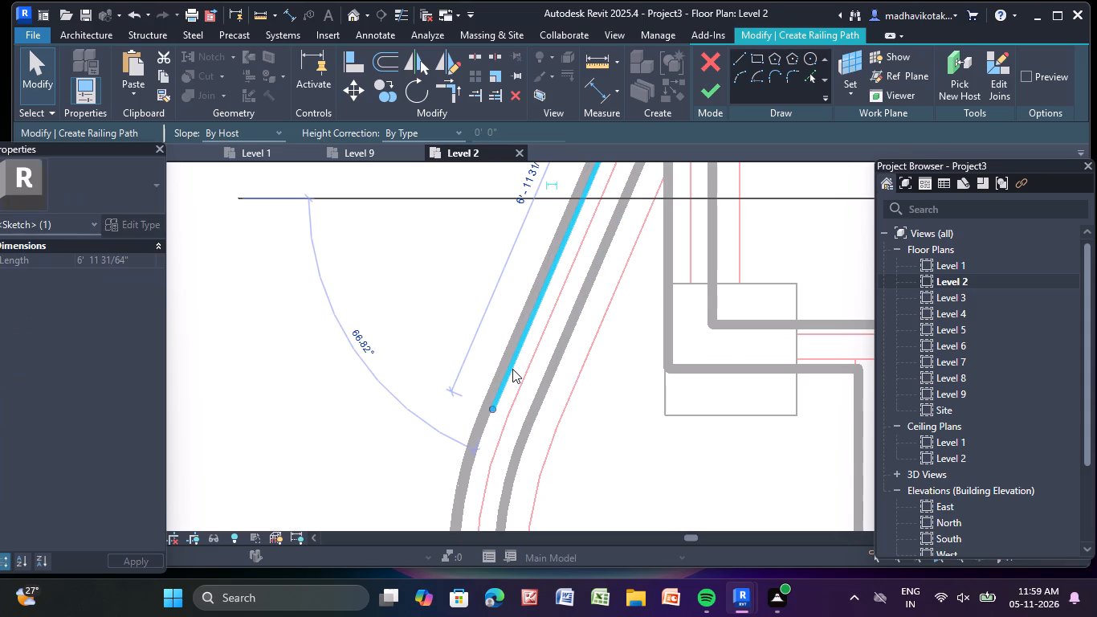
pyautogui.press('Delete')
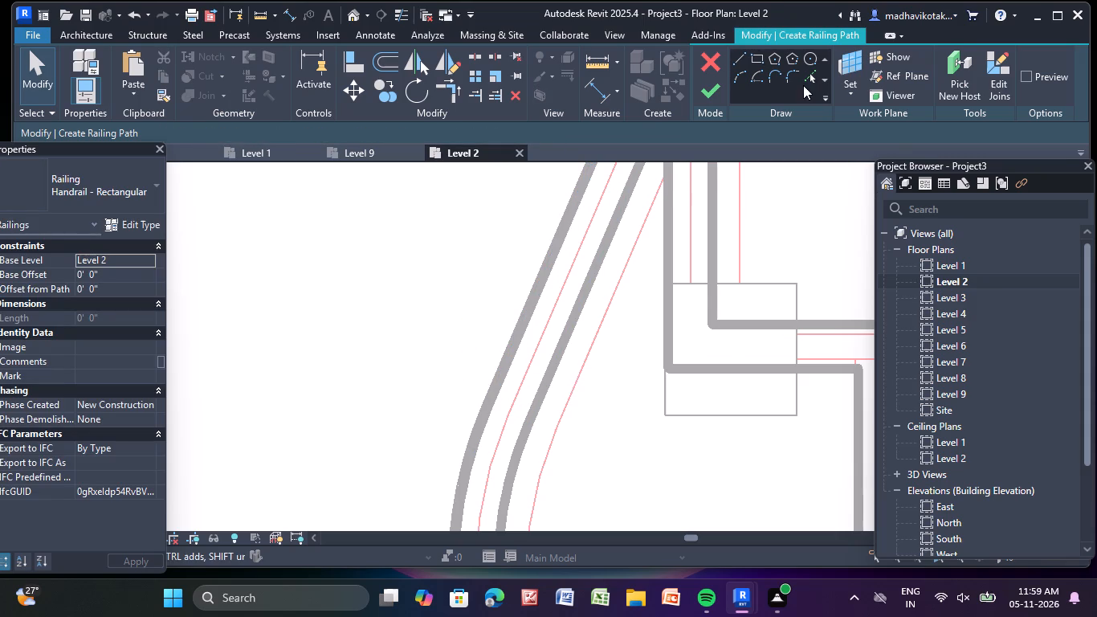
# Pick the outer curved, angled and straight wall edges of the balcony near the 1292sft label and finish the Level 2 railing.
pyautogui.click(814, 71)
pyautogui.scroll(-5, 676, 243)
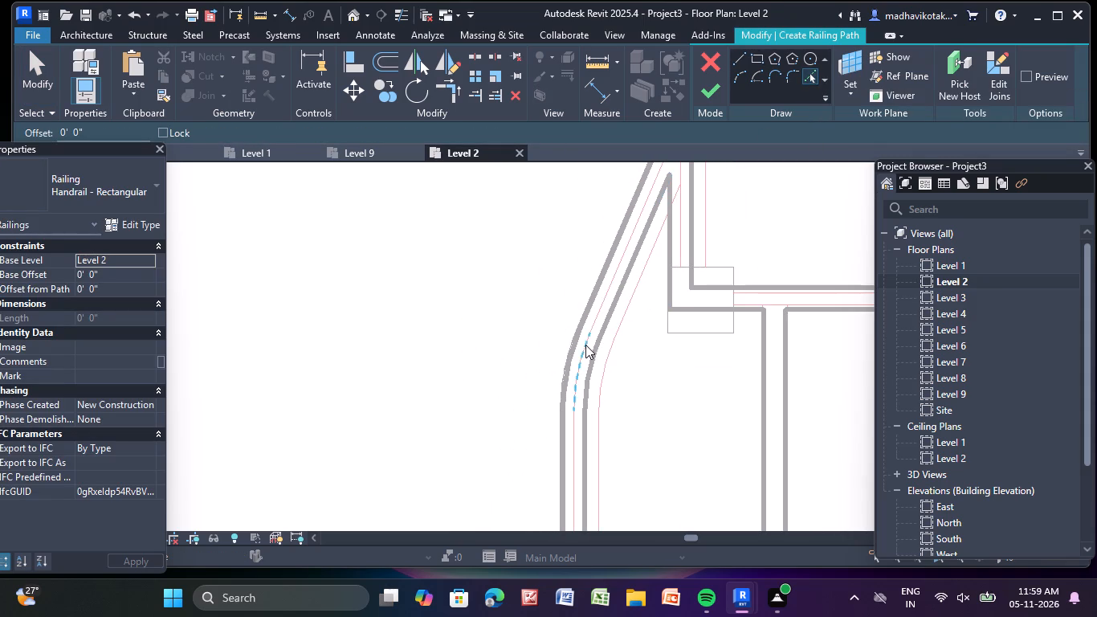
pyautogui.click(575, 345)
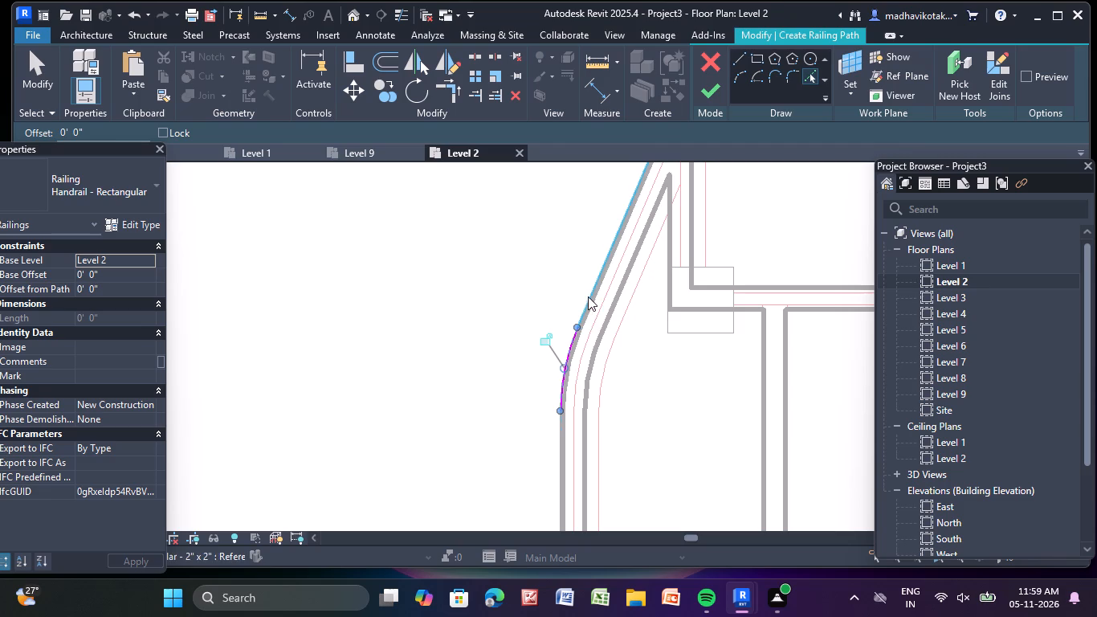
pyautogui.moveTo(563, 386); pyautogui.dragTo(536, 453, button='middle')
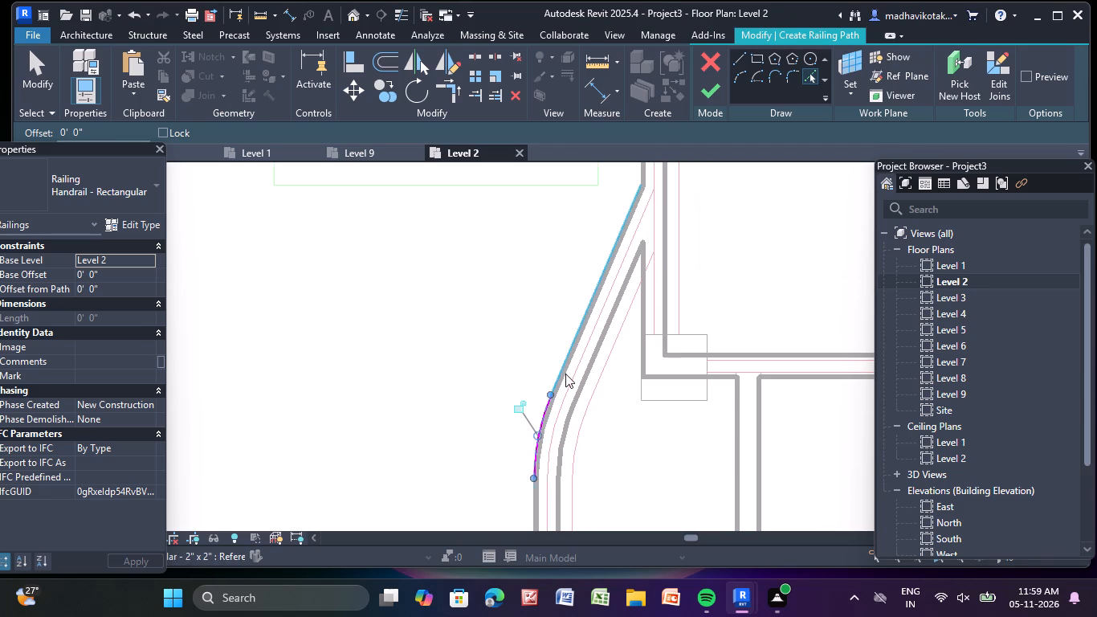
pyautogui.click(559, 372)
pyautogui.scroll(-1, 557, 423)
pyautogui.moveTo(557, 436); pyautogui.dragTo(557, 438, button='middle')
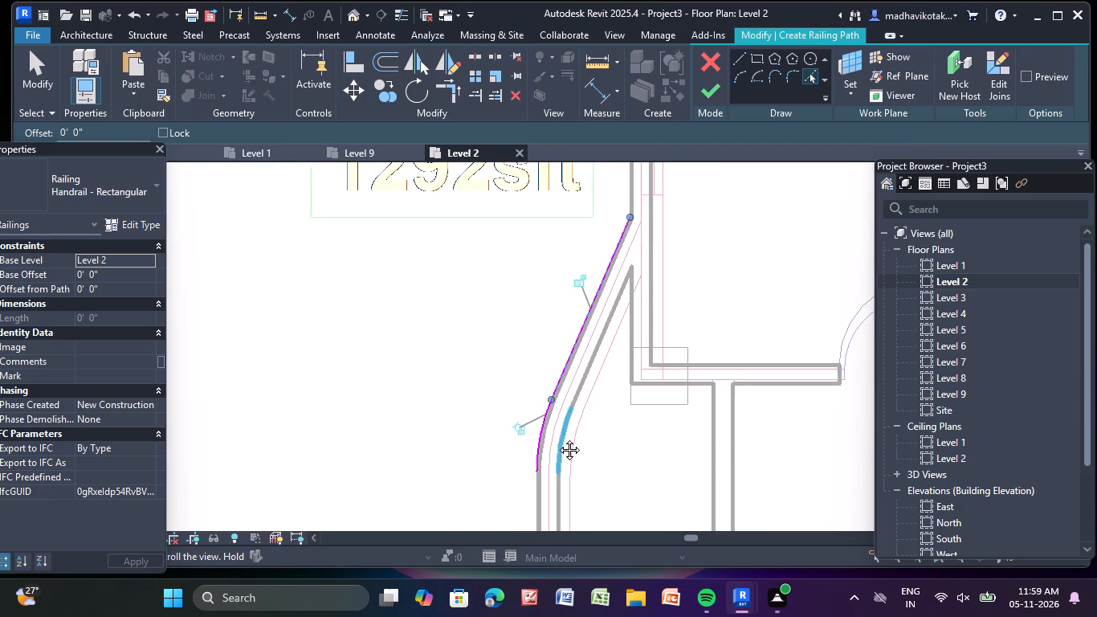
pyautogui.moveTo(557, 438); pyautogui.dragTo(430, 210, button='middle')
pyautogui.click(406, 266)
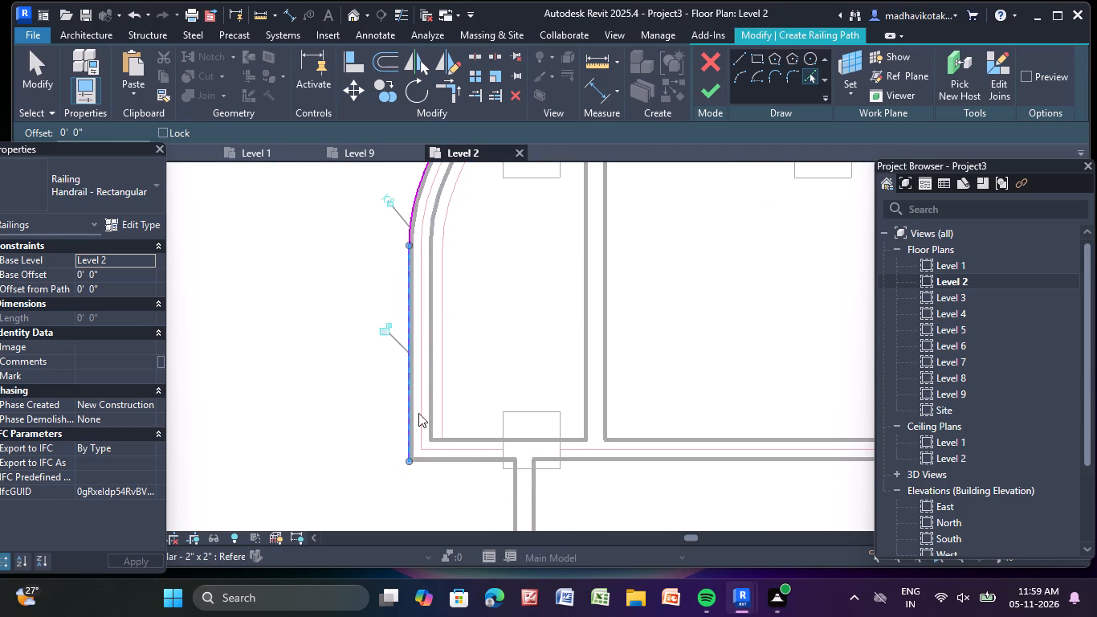
pyautogui.scroll(3, 415, 496)
pyautogui.scroll(1, 471, 392)
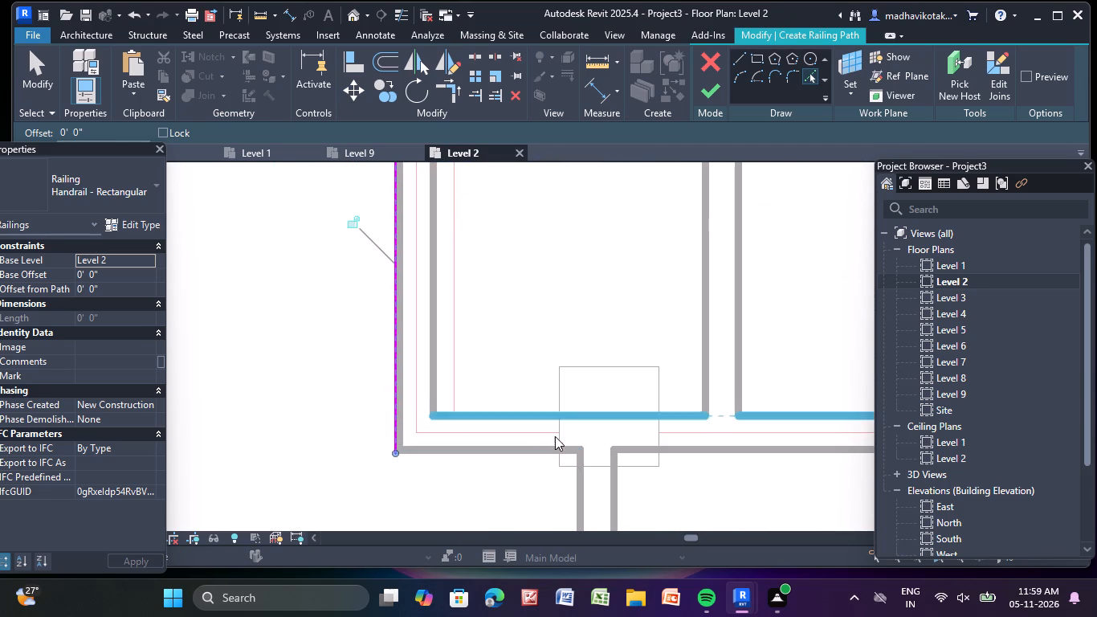
pyautogui.scroll(-5, 466, 421)
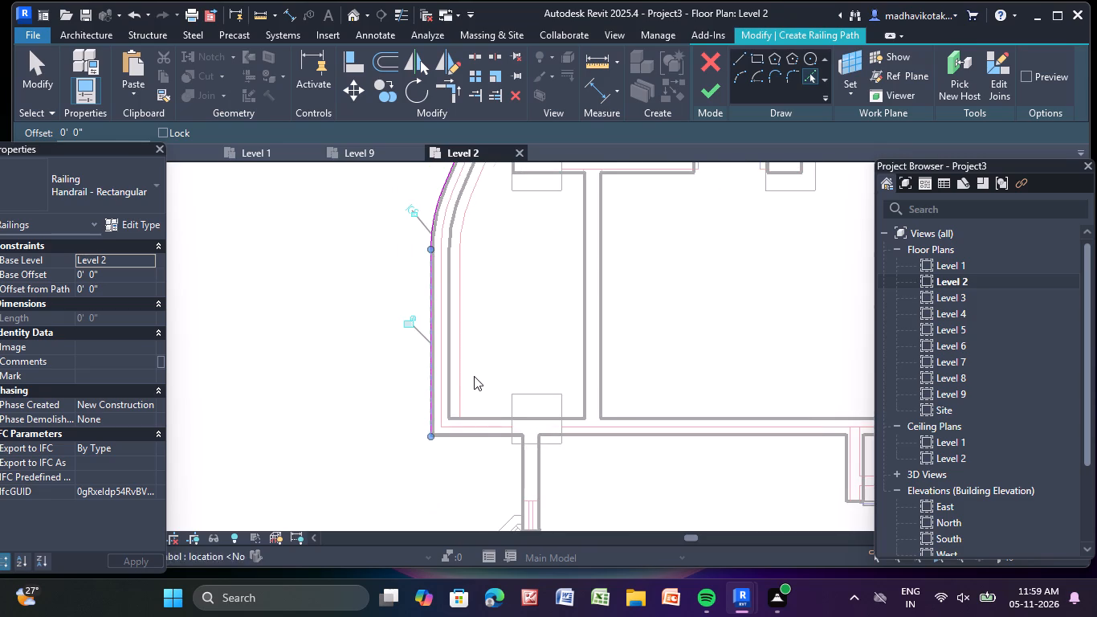
pyautogui.scroll(-3, 474, 376)
pyautogui.scroll(1, 474, 376)
pyautogui.scroll(-1, 474, 376)
pyautogui.moveTo(474, 377); pyautogui.dragTo(451, 507, button='middle')
pyautogui.scroll(1, 451, 507)
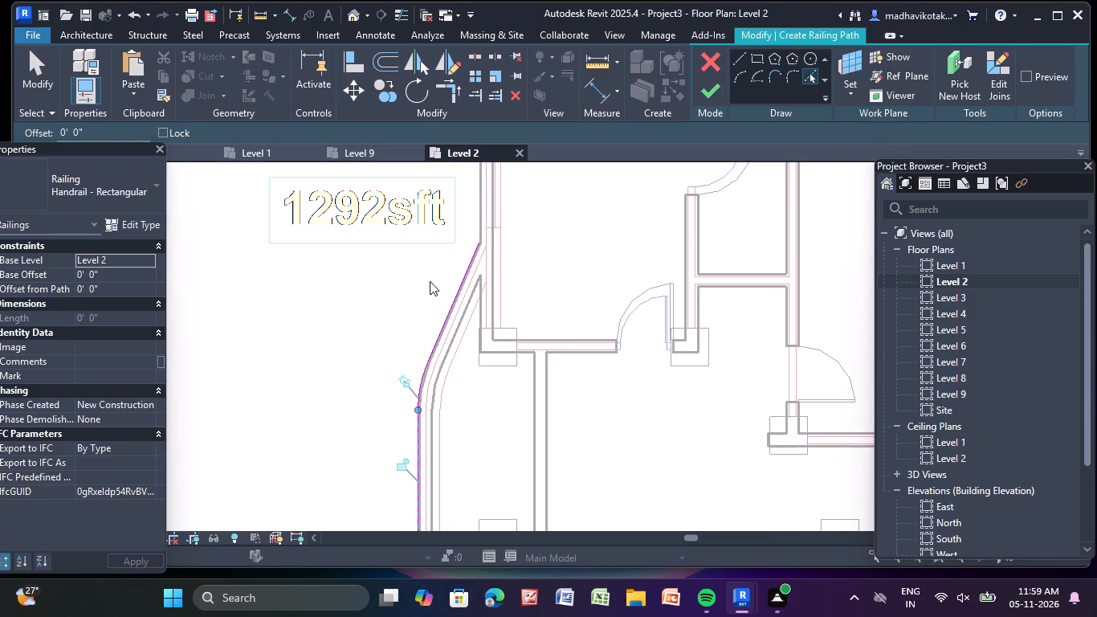
pyautogui.click(707, 88)
# Open the 3D view and delete the straight 4.5" p wall standing behind the new Level 2 railing.
pyautogui.click(356, 16)
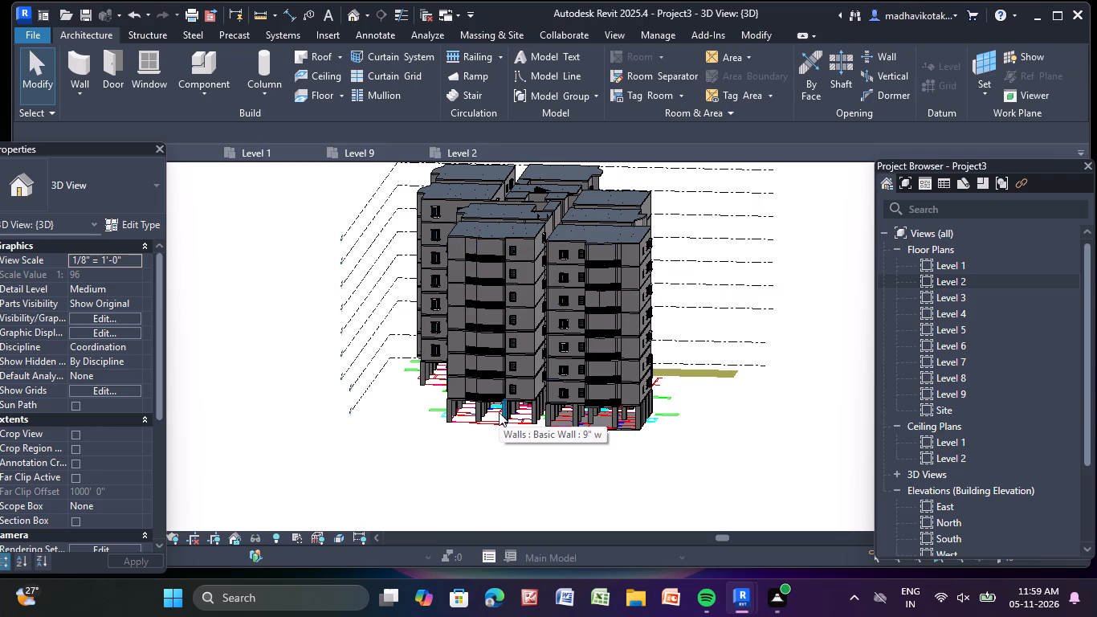
pyautogui.moveTo(406, 428); pyautogui.dragTo(506, 447, button='middle')
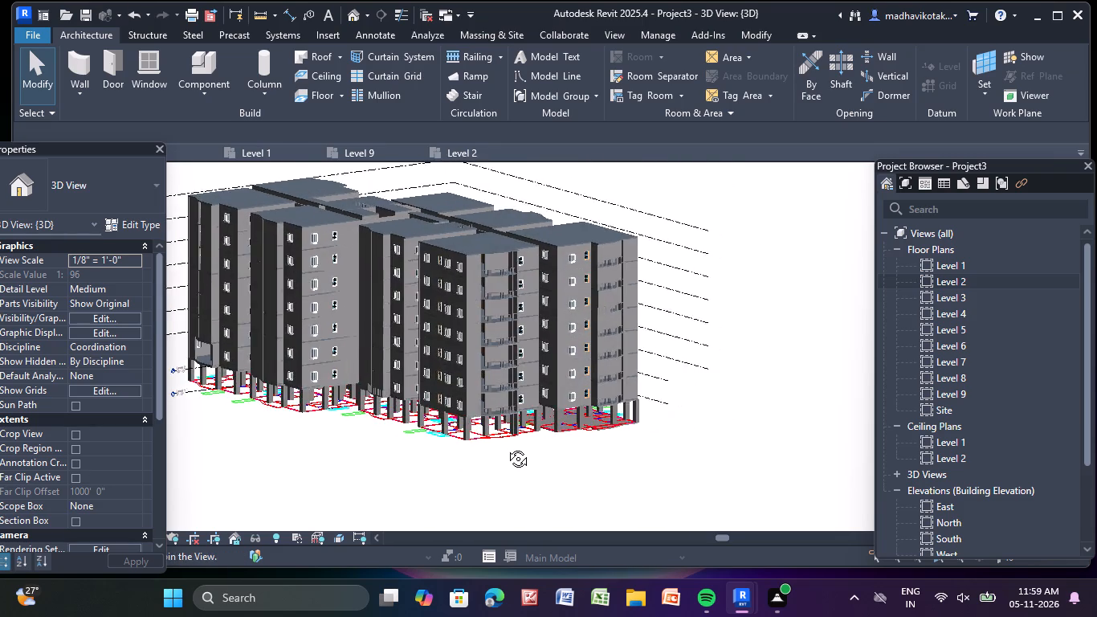
pyautogui.moveTo(506, 447); pyautogui.dragTo(572, 475, button='middle')
pyautogui.scroll(3, 259, 410)
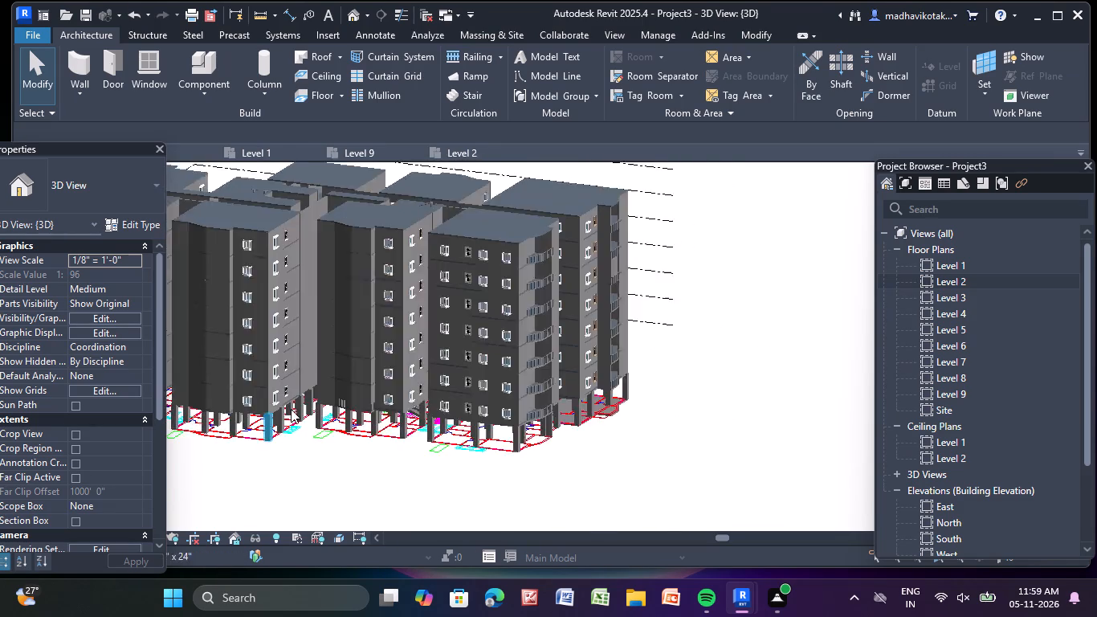
pyautogui.scroll(5, 359, 397)
pyautogui.keyDown('shift'); pyautogui.moveTo(394, 442); pyautogui.dragTo(403, 446, button='middle'); pyautogui.keyUp('shift')
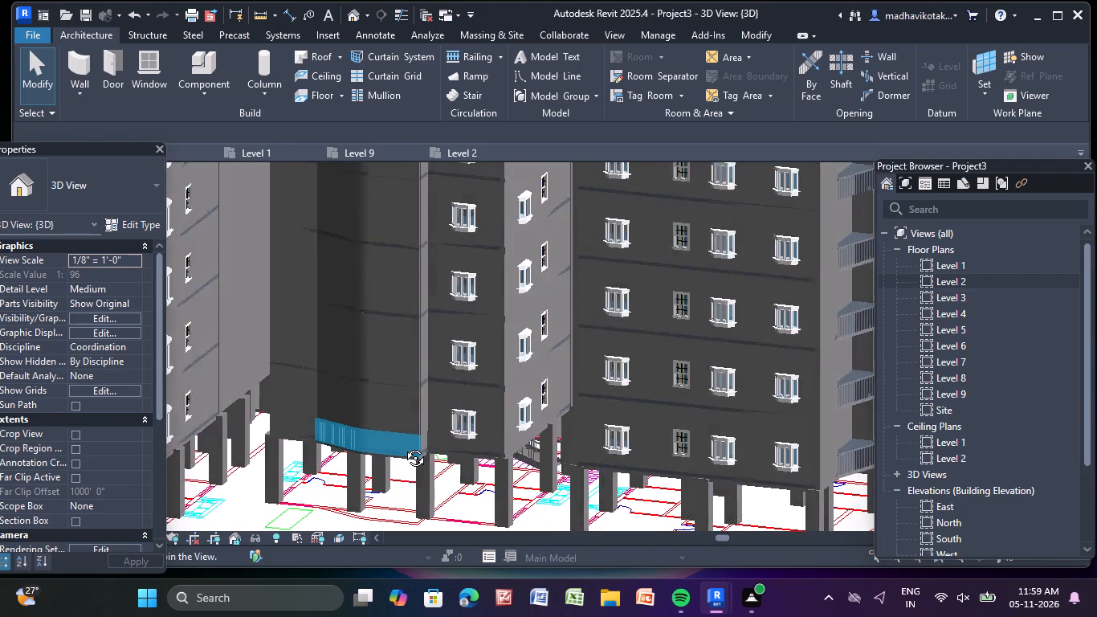
pyautogui.keyDown('shift'); pyautogui.moveTo(403, 446); pyautogui.dragTo(445, 451, button='middle'); pyautogui.keyUp('shift')
pyautogui.scroll(4, 425, 439)
pyautogui.moveTo(385, 428); pyautogui.dragTo(362, 345, button='middle')
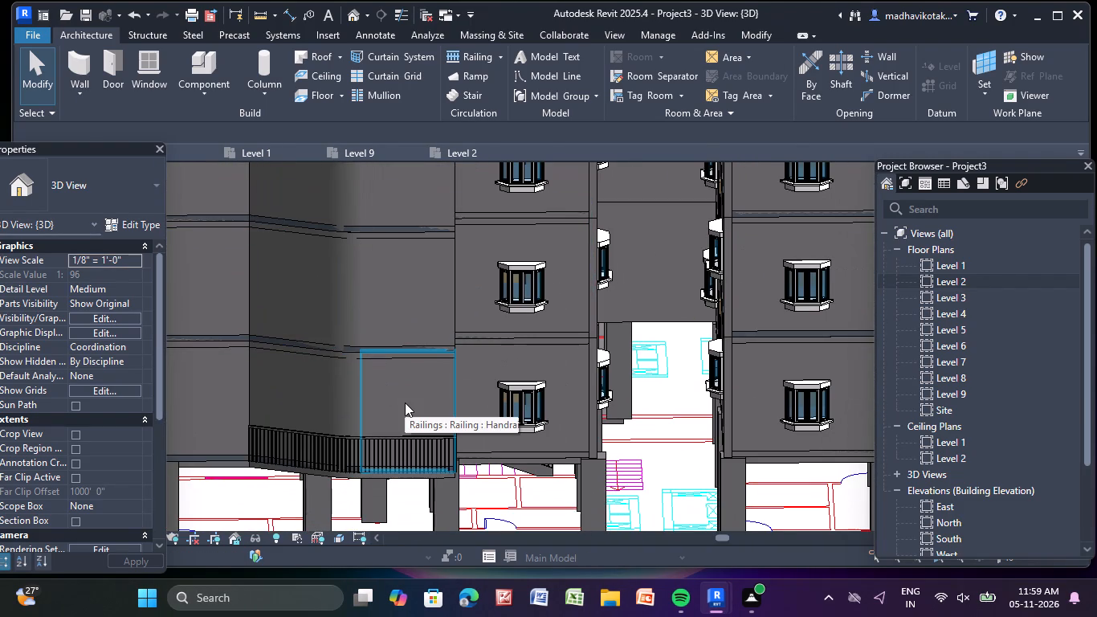
pyautogui.click(405, 402)
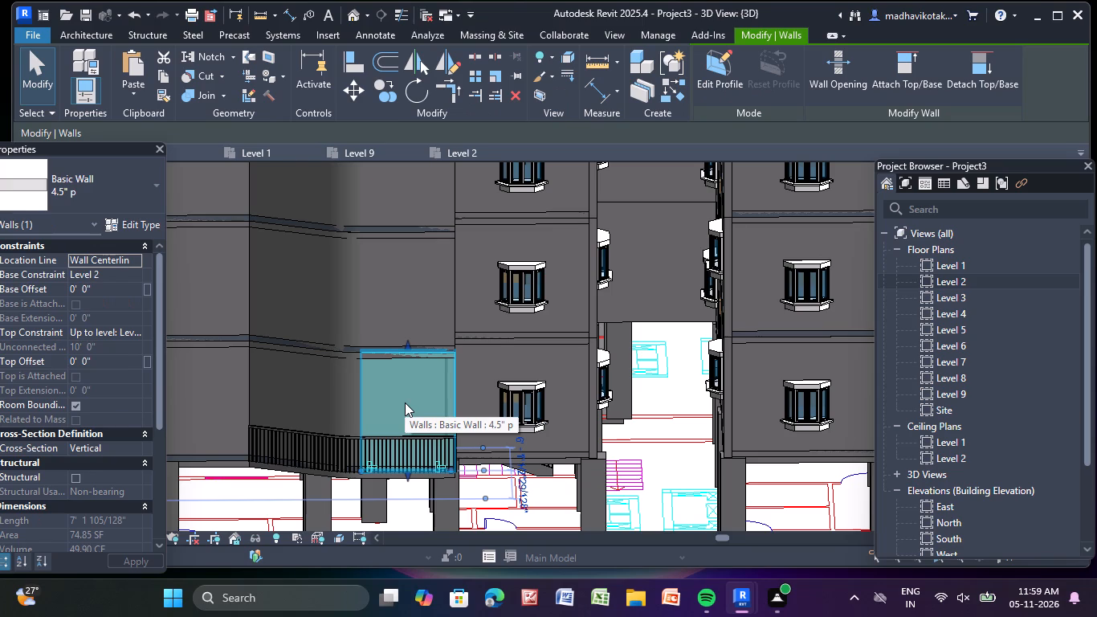
pyautogui.press('Delete')
# Delete the curved and angled 4.5" p walls behind the same Level 2 balcony railing.
pyautogui.scroll(1, 205, 492)
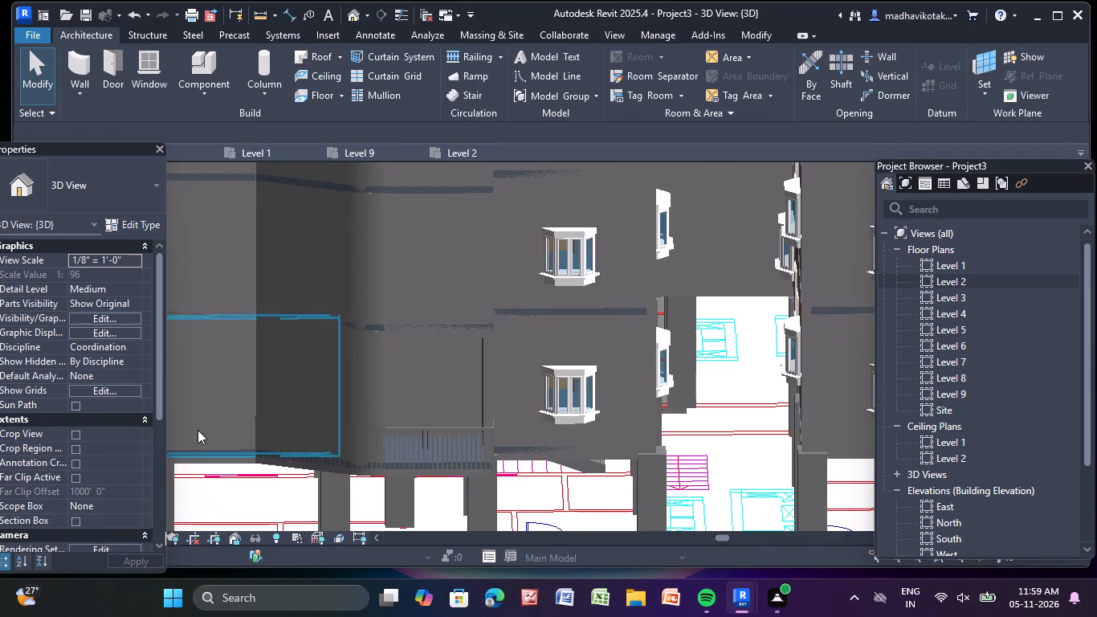
pyautogui.scroll(2, 269, 422)
pyautogui.click(401, 361)
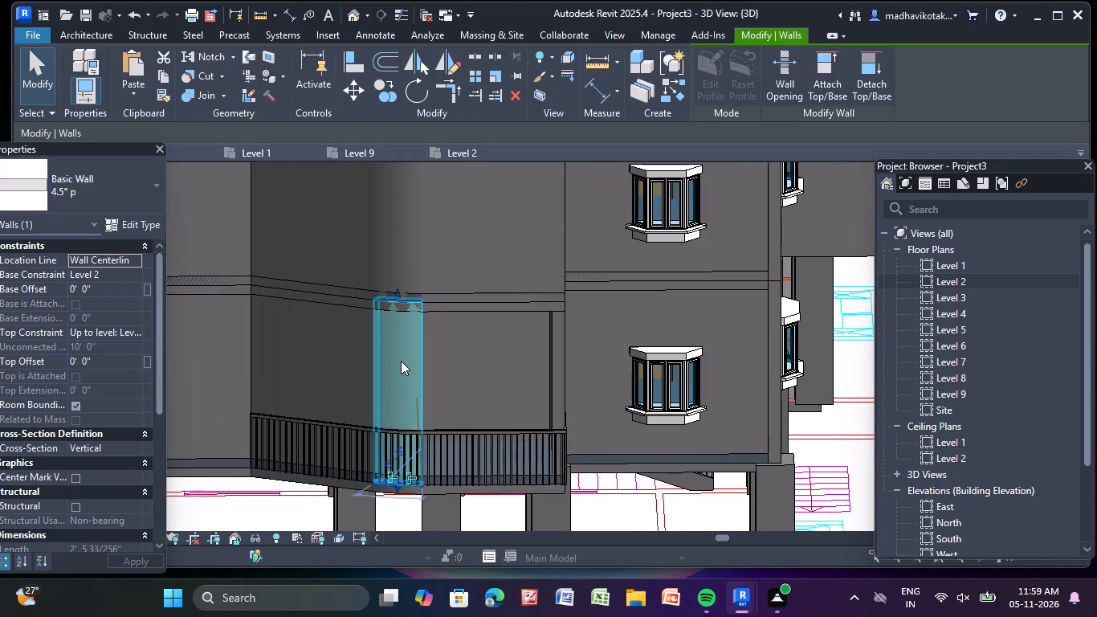
pyautogui.press('Delete')
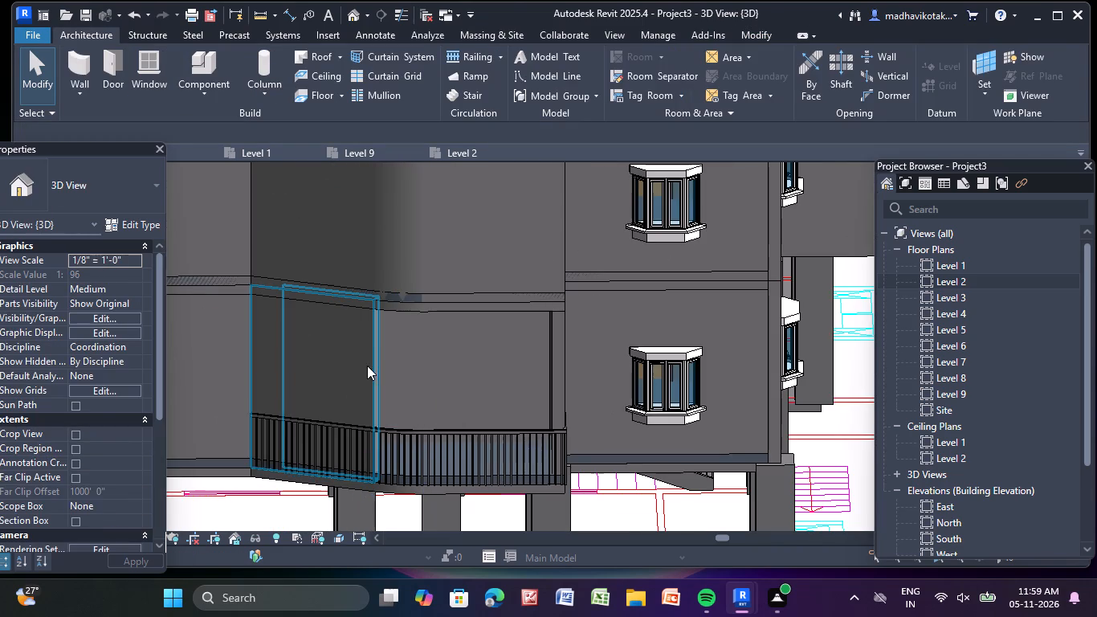
pyautogui.click(346, 353)
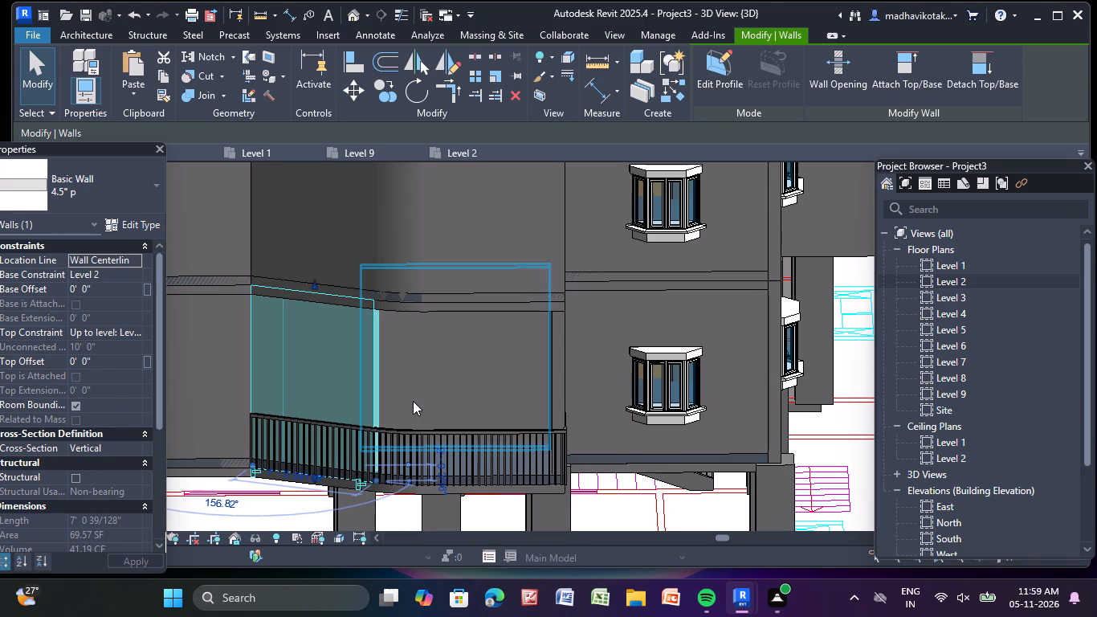
pyautogui.press('Delete')
# Examine the opened Level 2 balcony, its new railing and the neighbouring towers' facades from several sides in 3D.
pyautogui.scroll(5, 275, 374)
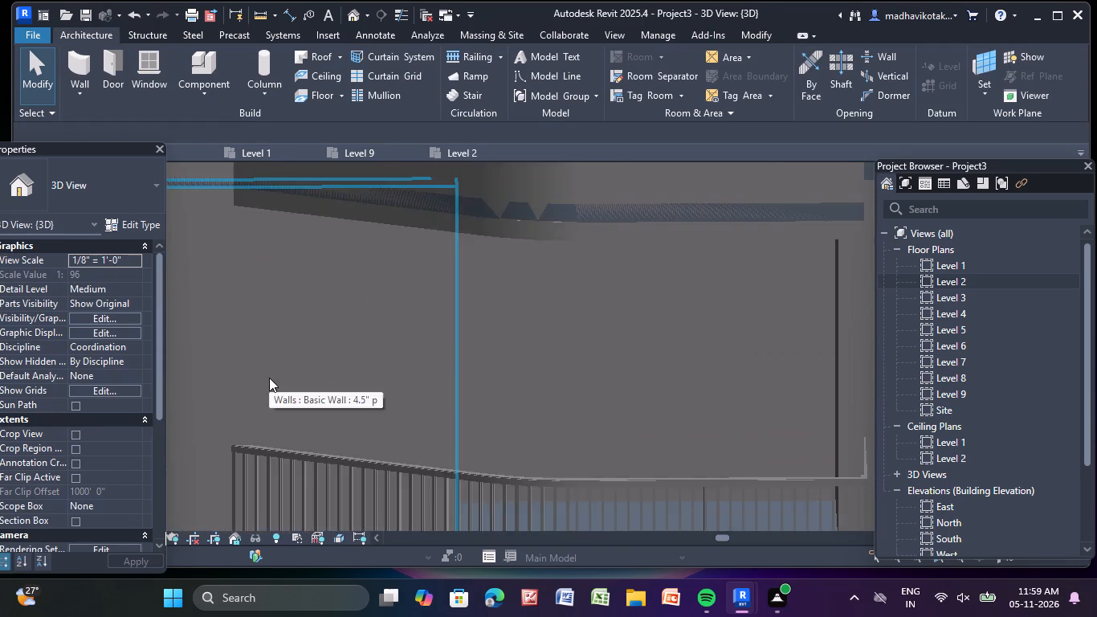
pyautogui.scroll(-5, 269, 378)
pyautogui.scroll(-5, 353, 382)
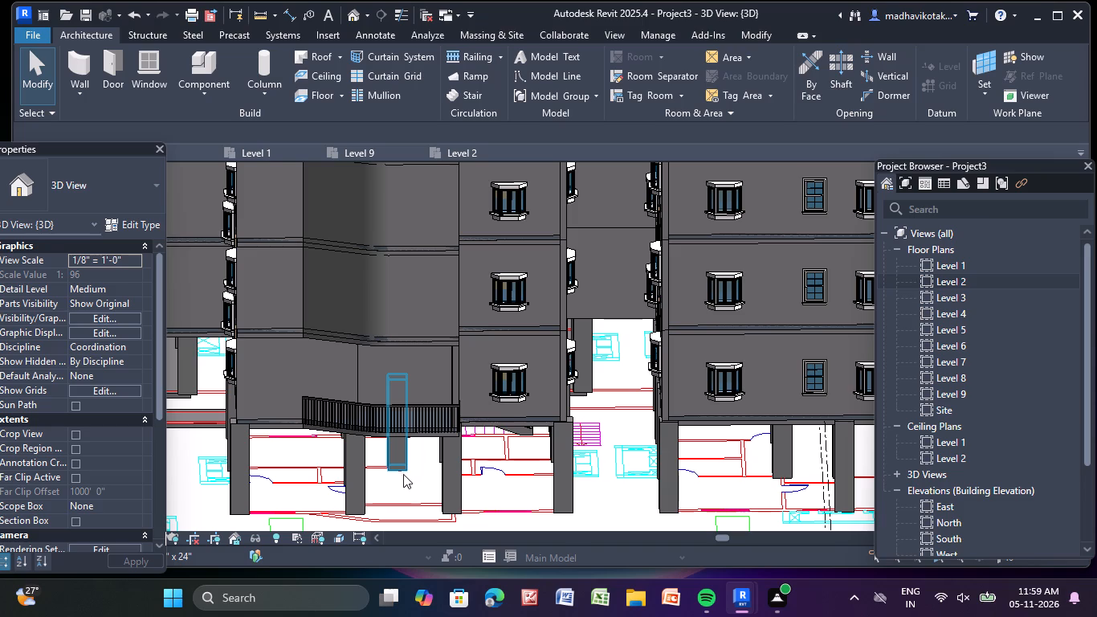
pyautogui.keyDown('shift'); pyautogui.moveTo(396, 470); pyautogui.dragTo(342, 484, button='middle'); pyautogui.keyUp('shift')
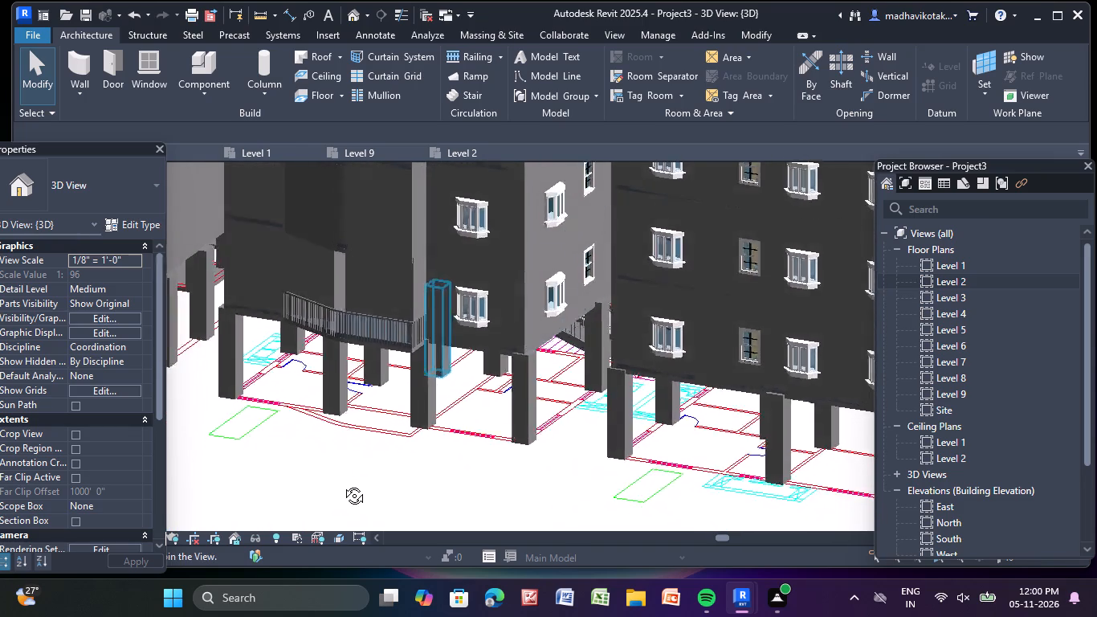
pyautogui.keyDown('shift'); pyautogui.moveTo(342, 484); pyautogui.dragTo(326, 473, button='middle'); pyautogui.keyUp('shift')
pyautogui.moveTo(276, 386); pyautogui.dragTo(320, 544, button='middle')
pyautogui.scroll(-1, 320, 543)
pyautogui.scroll(6, 356, 412)
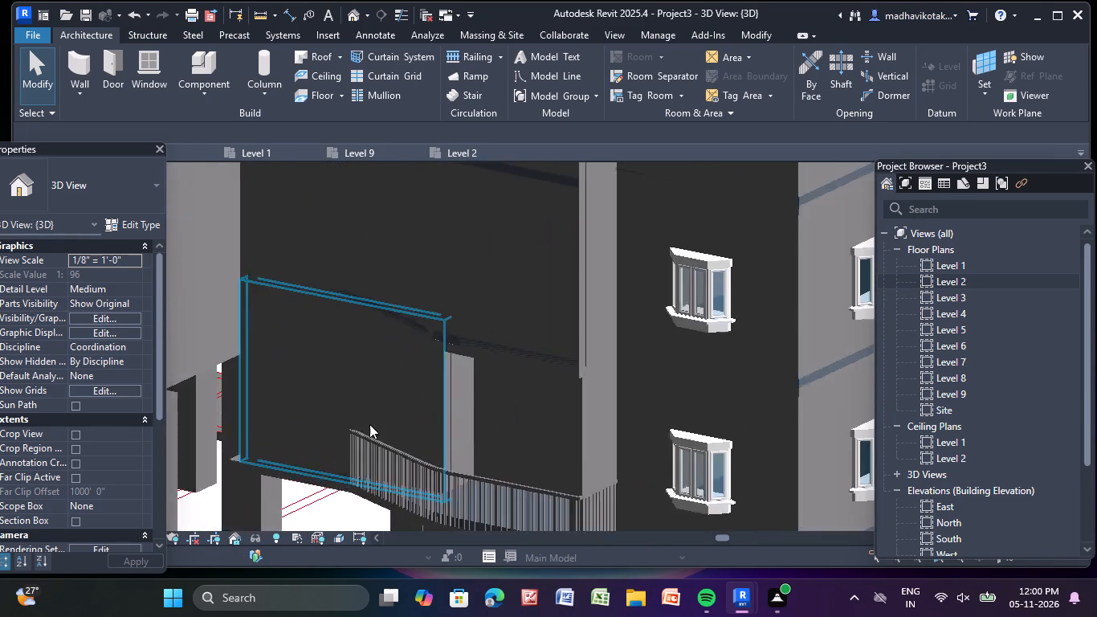
pyautogui.scroll(3, 369, 424)
pyautogui.keyDown('shift'); pyautogui.moveTo(381, 421); pyautogui.dragTo(398, 429, button='middle'); pyautogui.keyUp('shift')
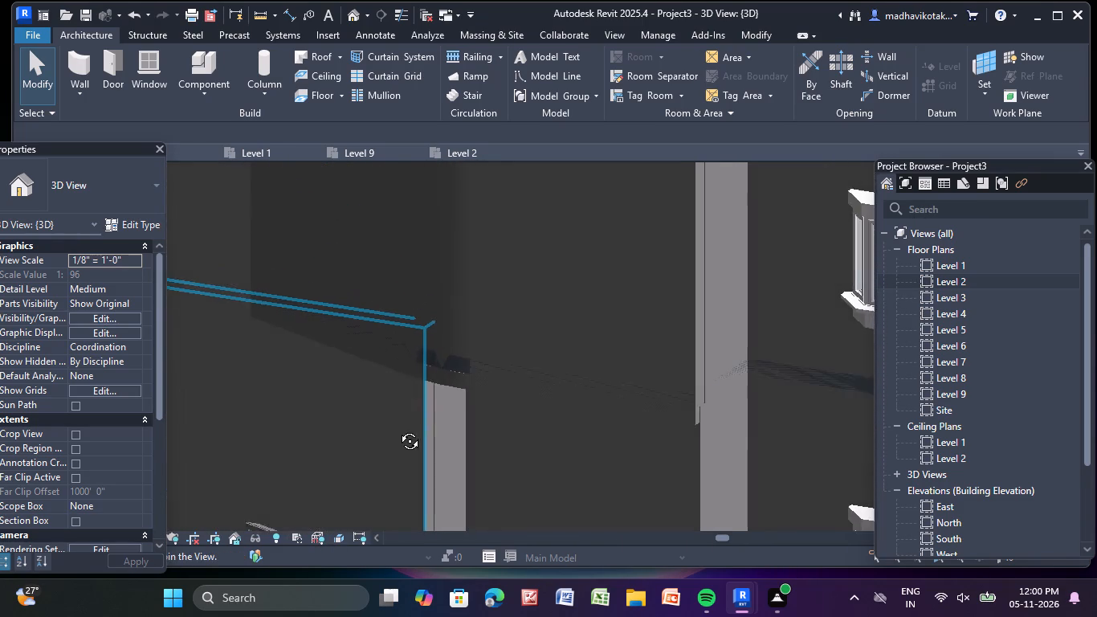
pyautogui.keyDown('shift'); pyautogui.moveTo(398, 429); pyautogui.dragTo(398, 429, button='middle'); pyautogui.keyUp('shift')
pyautogui.keyDown('shift'); pyautogui.scroll(-4, 398, 429); pyautogui.keyUp('shift')
pyautogui.scroll(-1, 400, 429)
pyautogui.moveTo(401, 428); pyautogui.dragTo(396, 214, button='middle')
pyautogui.keyDown('shift'); pyautogui.moveTo(266, 444); pyautogui.dragTo(335, 471, button='middle'); pyautogui.keyUp('shift')
pyautogui.keyDown('shift'); pyautogui.moveTo(343, 460); pyautogui.dragTo(230, 144, button='middle'); pyautogui.keyUp('shift')
pyautogui.scroll(-7, 461, 526)
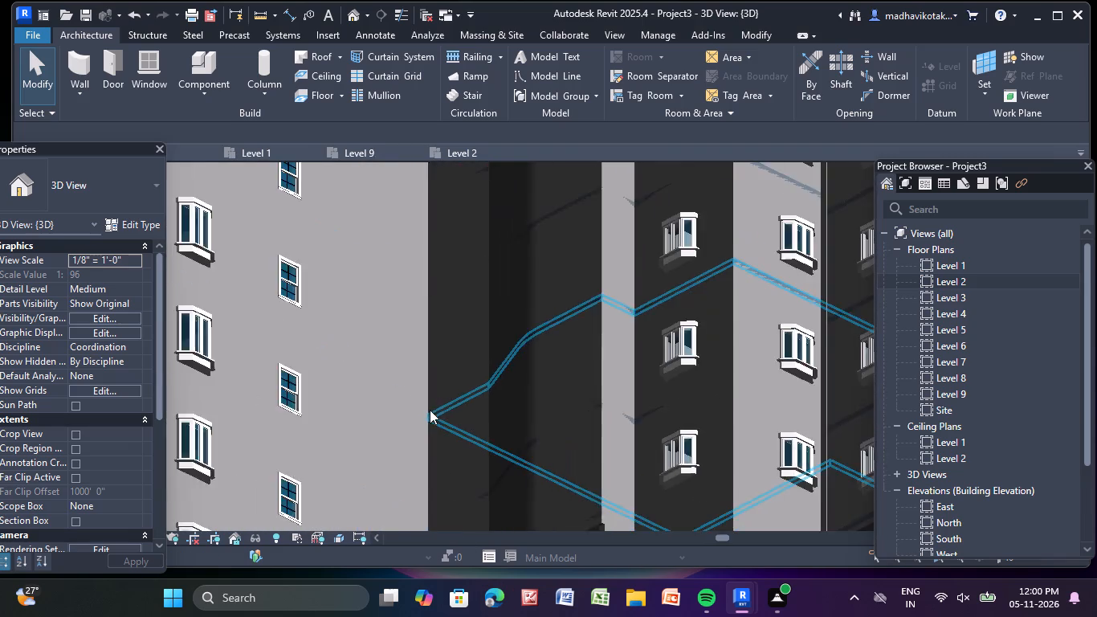
pyautogui.moveTo(430, 407); pyautogui.dragTo(216, 238, button='middle')
pyautogui.scroll(-2, 502, 390)
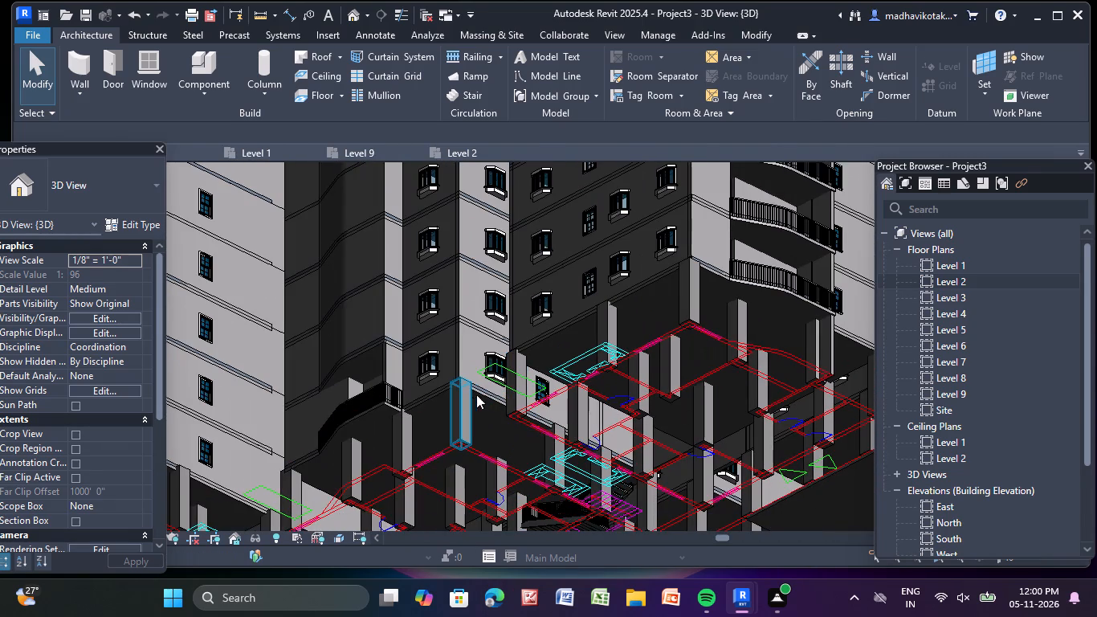
pyautogui.press('Escape')
pyautogui.scroll(-4, 449, 341)
pyautogui.scroll(-2, 456, 275)
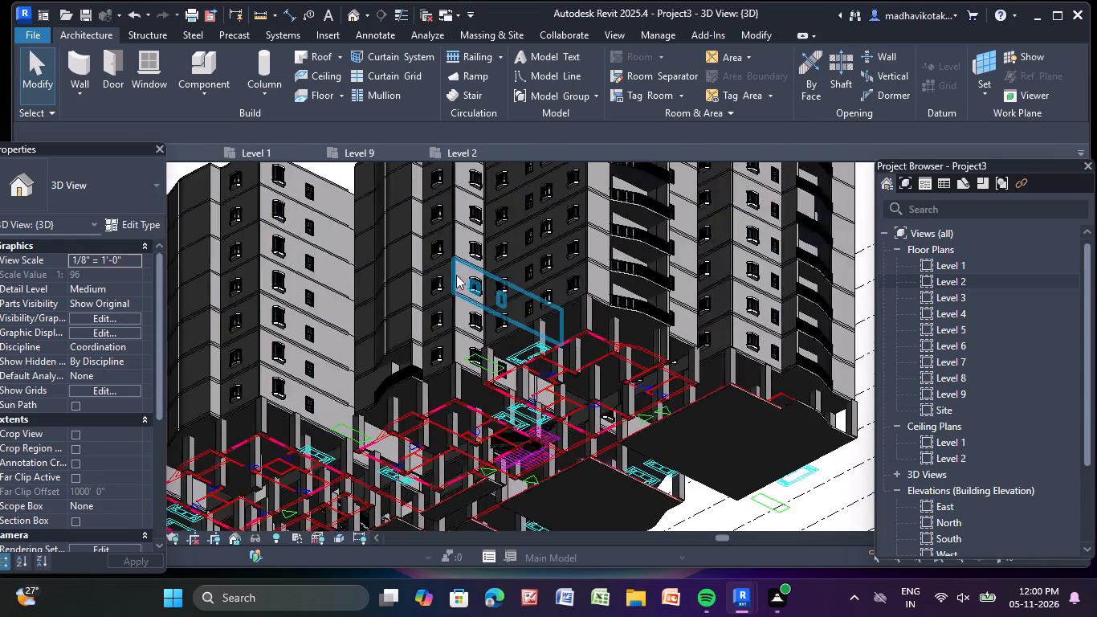
pyautogui.scroll(-6, 456, 275)
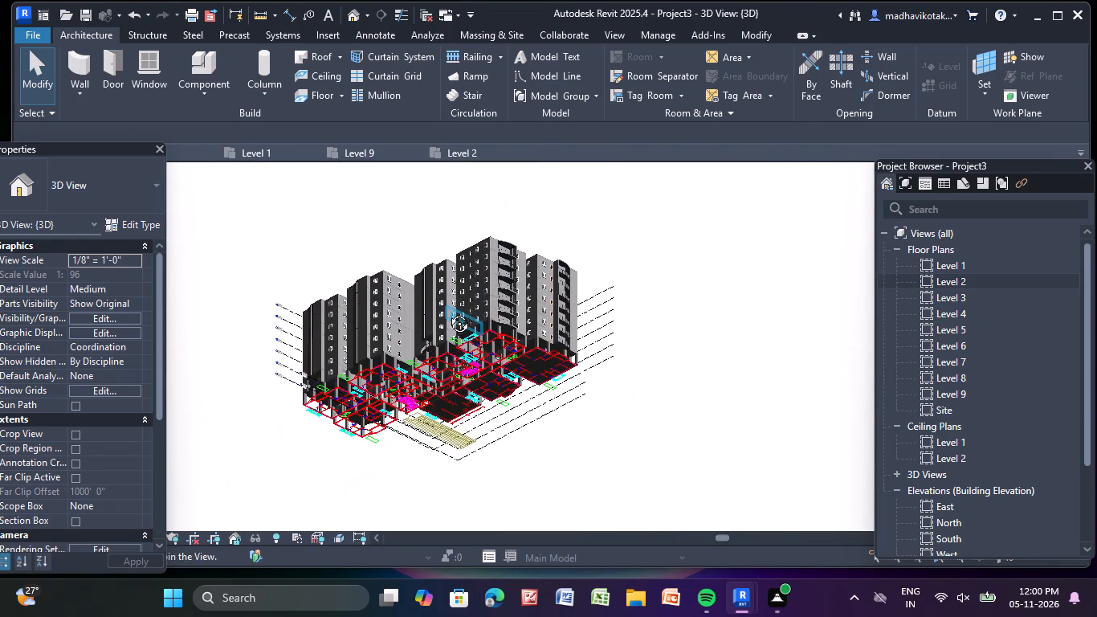
pyautogui.scroll(9, 465, 224)
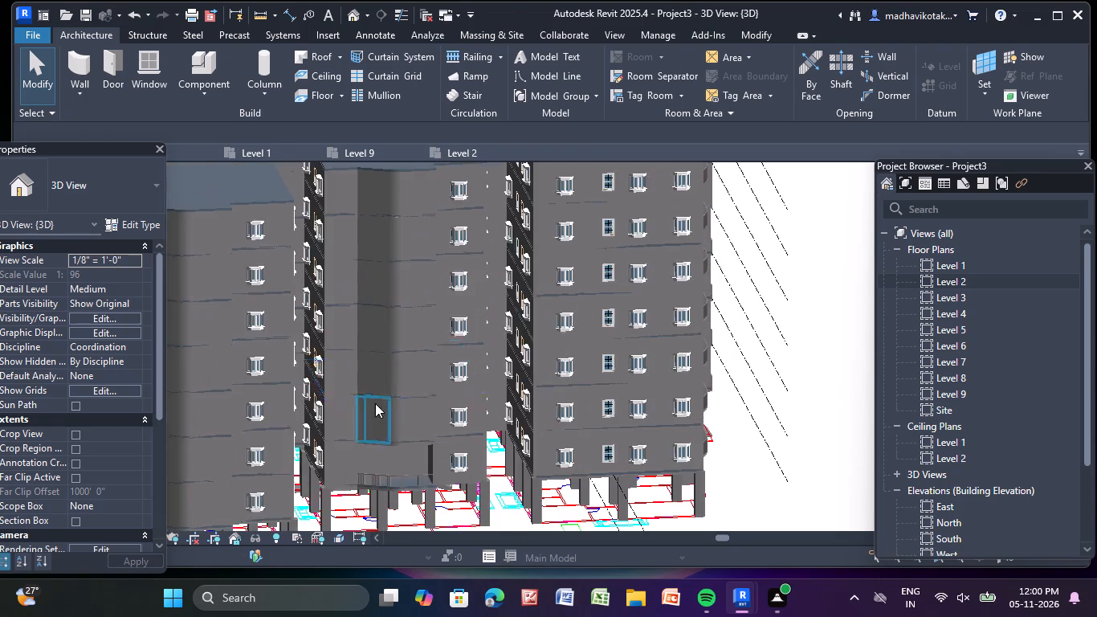
pyautogui.moveTo(420, 508); pyautogui.dragTo(435, 435, button='middle')
pyautogui.scroll(3, 434, 459)
pyautogui.scroll(7, 392, 386)
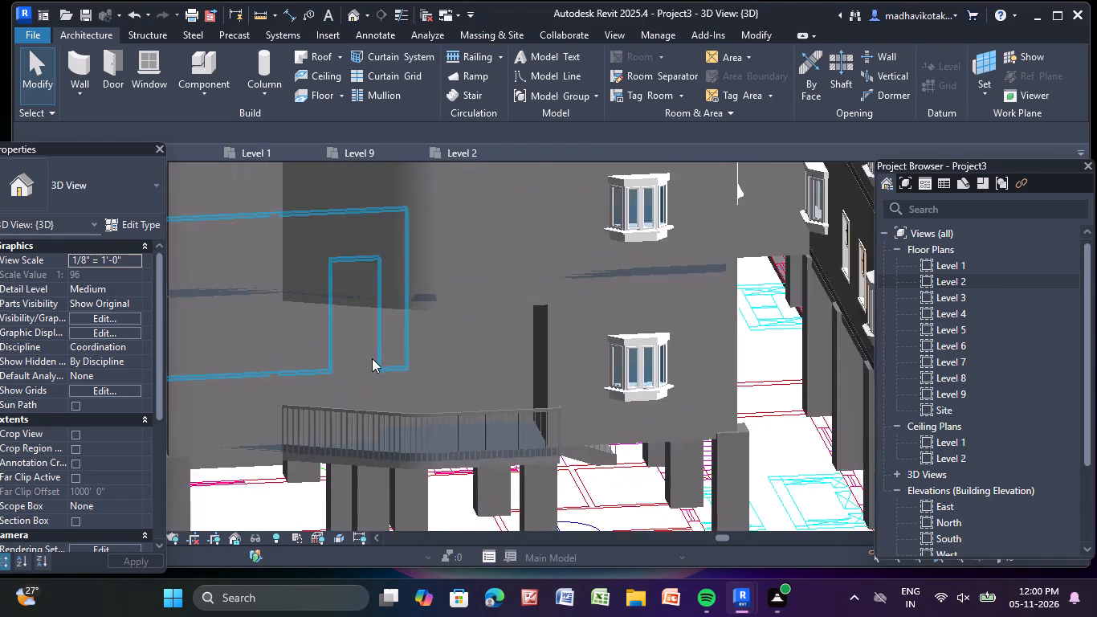
pyautogui.keyDown('shift'); pyautogui.scroll(-11, 365, 390); pyautogui.keyUp('shift')
pyautogui.moveTo(337, 482); pyautogui.dragTo(351, 494, button='middle')
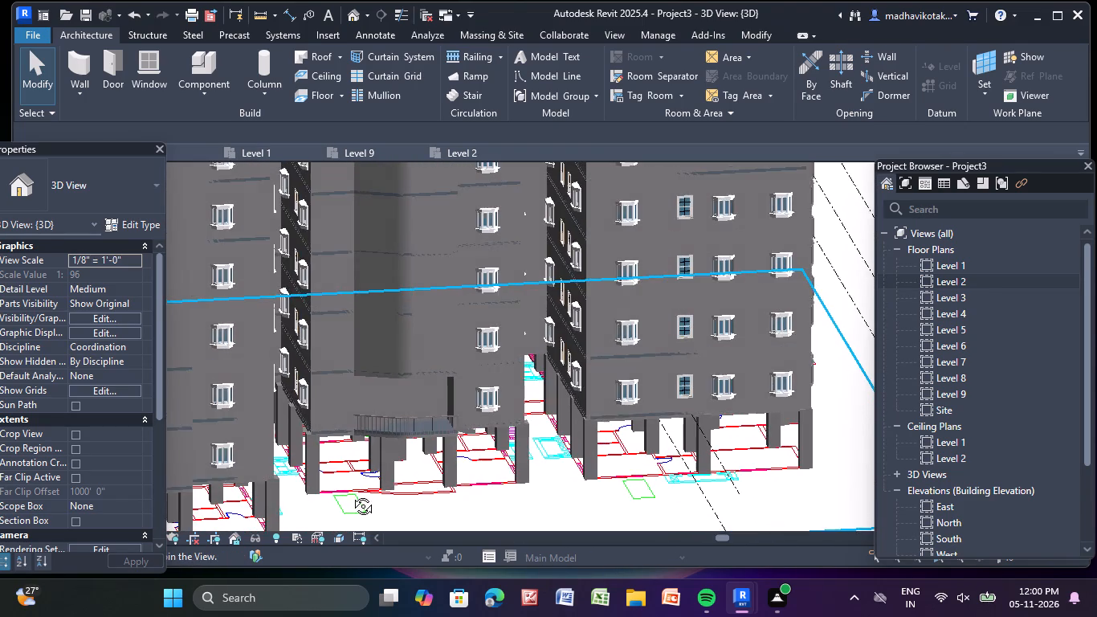
pyautogui.moveTo(351, 494); pyautogui.dragTo(383, 504, button='middle')
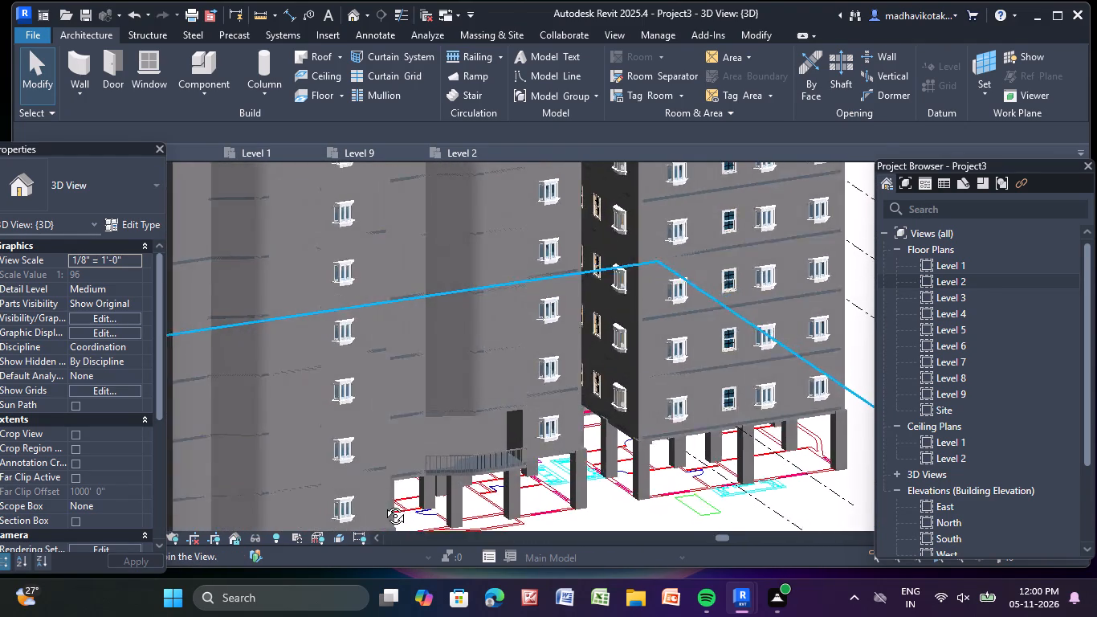
pyautogui.moveTo(383, 504); pyautogui.dragTo(385, 504, button='middle')
pyautogui.moveTo(433, 462); pyautogui.dragTo(414, 421, button='middle')
pyautogui.scroll(9, 433, 462)
pyautogui.scroll(3, 304, 514)
pyautogui.moveTo(306, 423); pyautogui.dragTo(58, 205, button='middle')
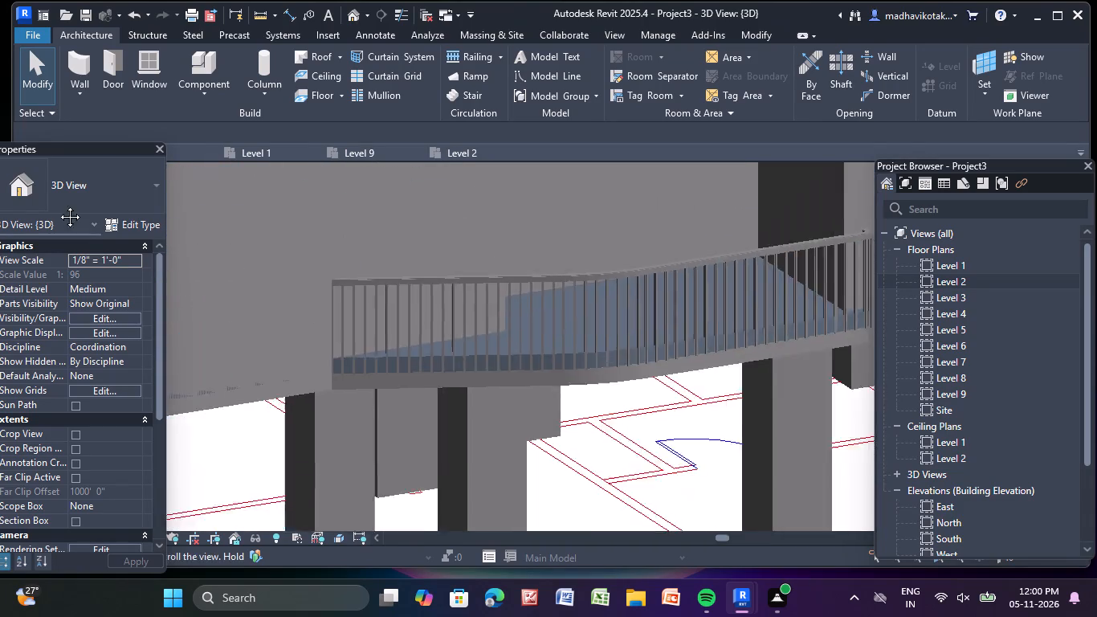
pyautogui.moveTo(58, 205); pyautogui.dragTo(43, 198, button='middle')
pyautogui.scroll(8, 247, 349)
pyautogui.scroll(-16, 271, 343)
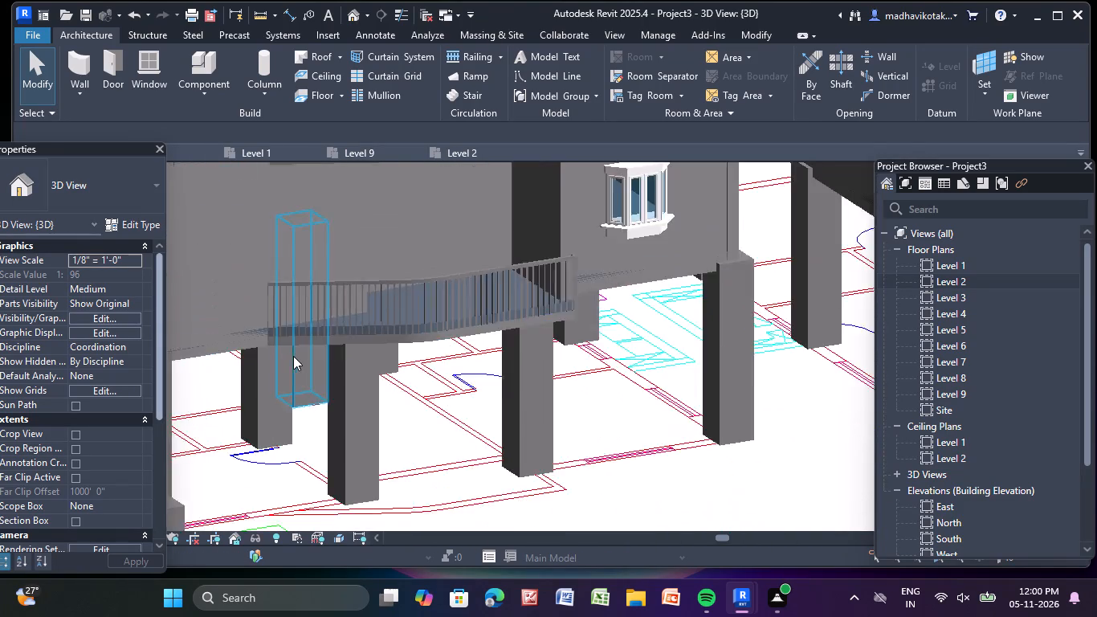
pyautogui.scroll(-9, 293, 356)
pyautogui.keyDown('shift'); pyautogui.moveTo(423, 397); pyautogui.dragTo(394, 433, button='middle'); pyautogui.keyUp('shift')
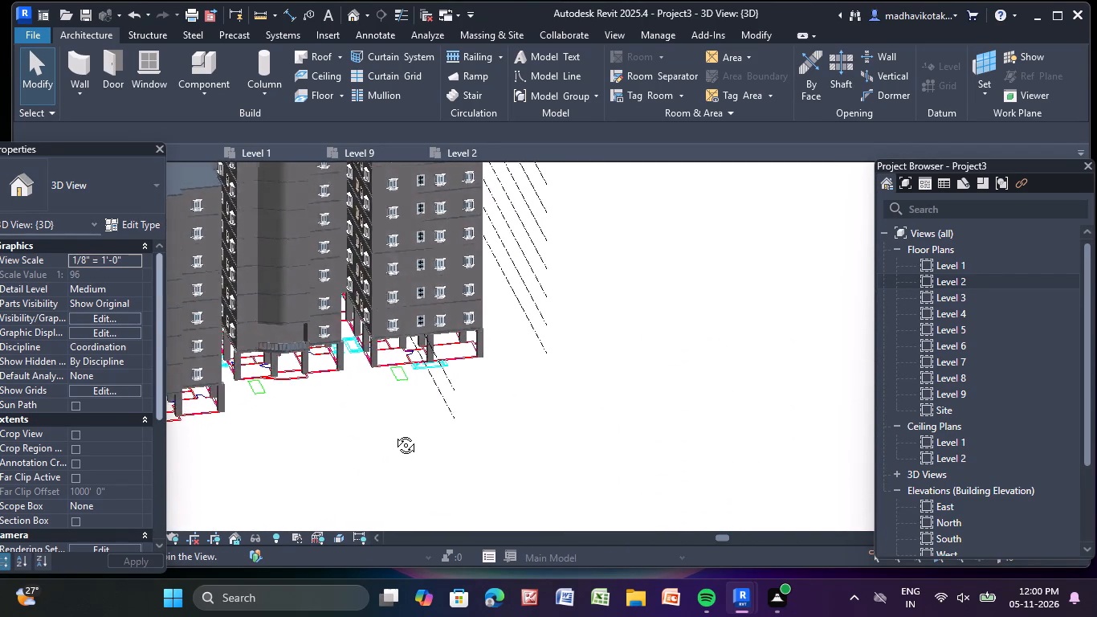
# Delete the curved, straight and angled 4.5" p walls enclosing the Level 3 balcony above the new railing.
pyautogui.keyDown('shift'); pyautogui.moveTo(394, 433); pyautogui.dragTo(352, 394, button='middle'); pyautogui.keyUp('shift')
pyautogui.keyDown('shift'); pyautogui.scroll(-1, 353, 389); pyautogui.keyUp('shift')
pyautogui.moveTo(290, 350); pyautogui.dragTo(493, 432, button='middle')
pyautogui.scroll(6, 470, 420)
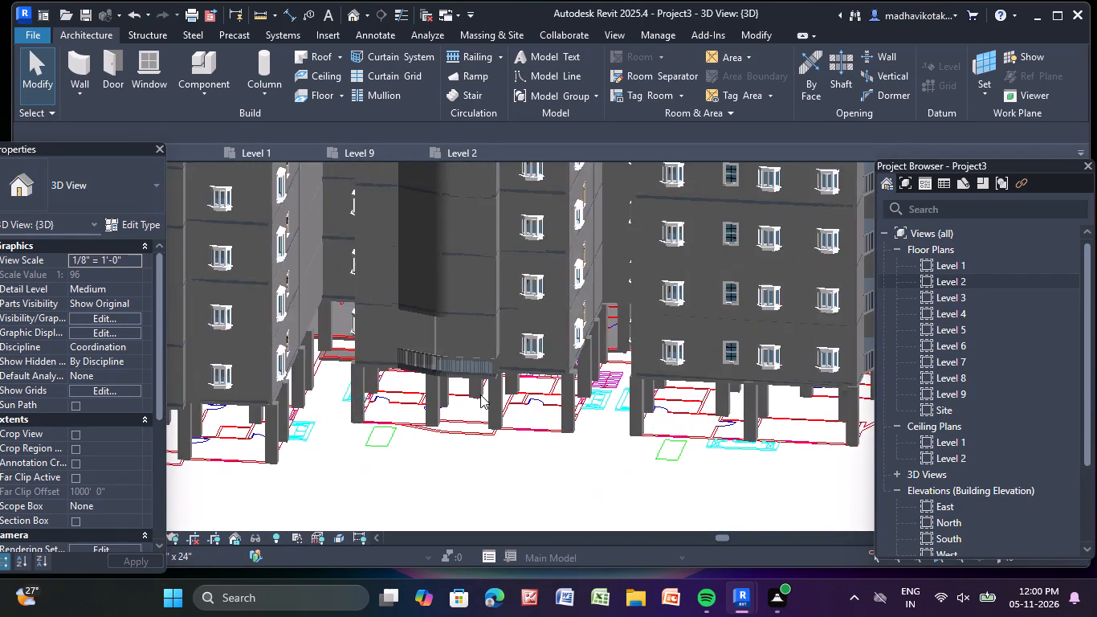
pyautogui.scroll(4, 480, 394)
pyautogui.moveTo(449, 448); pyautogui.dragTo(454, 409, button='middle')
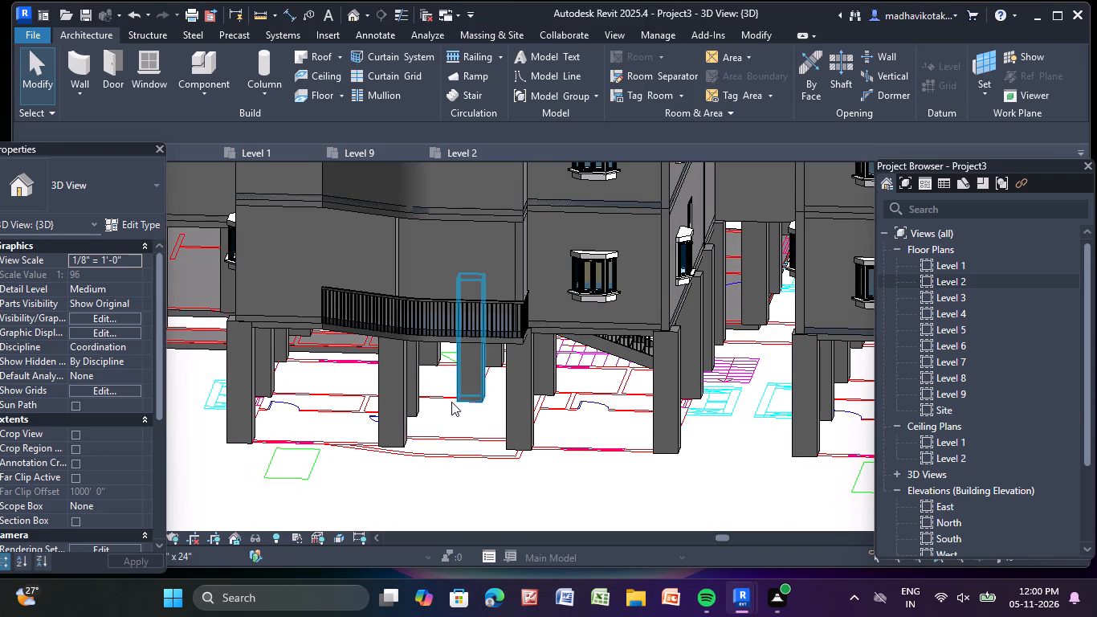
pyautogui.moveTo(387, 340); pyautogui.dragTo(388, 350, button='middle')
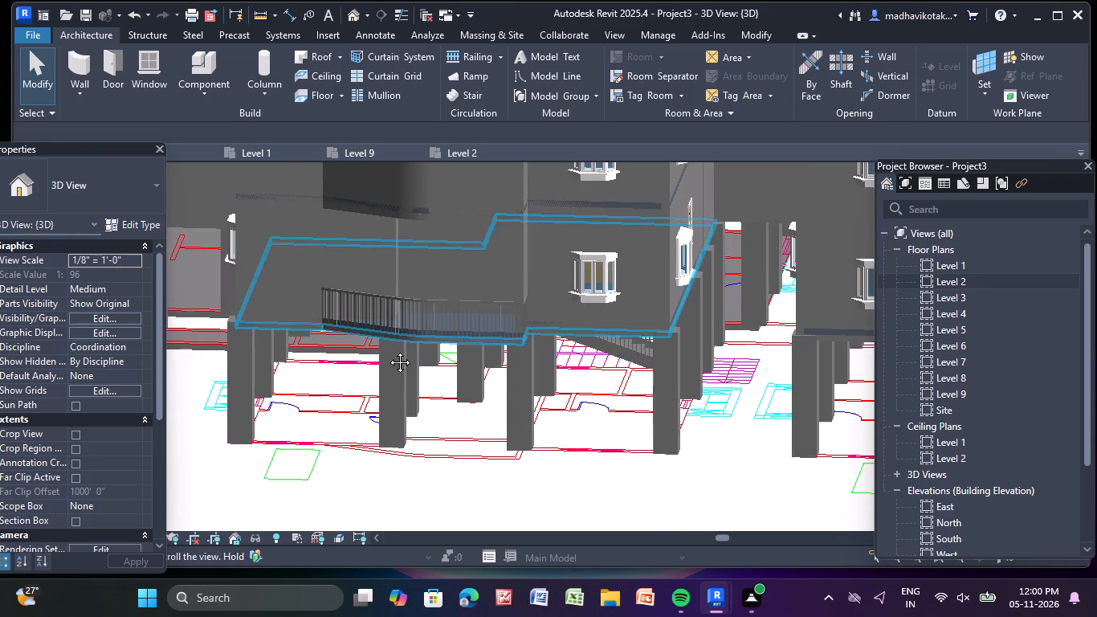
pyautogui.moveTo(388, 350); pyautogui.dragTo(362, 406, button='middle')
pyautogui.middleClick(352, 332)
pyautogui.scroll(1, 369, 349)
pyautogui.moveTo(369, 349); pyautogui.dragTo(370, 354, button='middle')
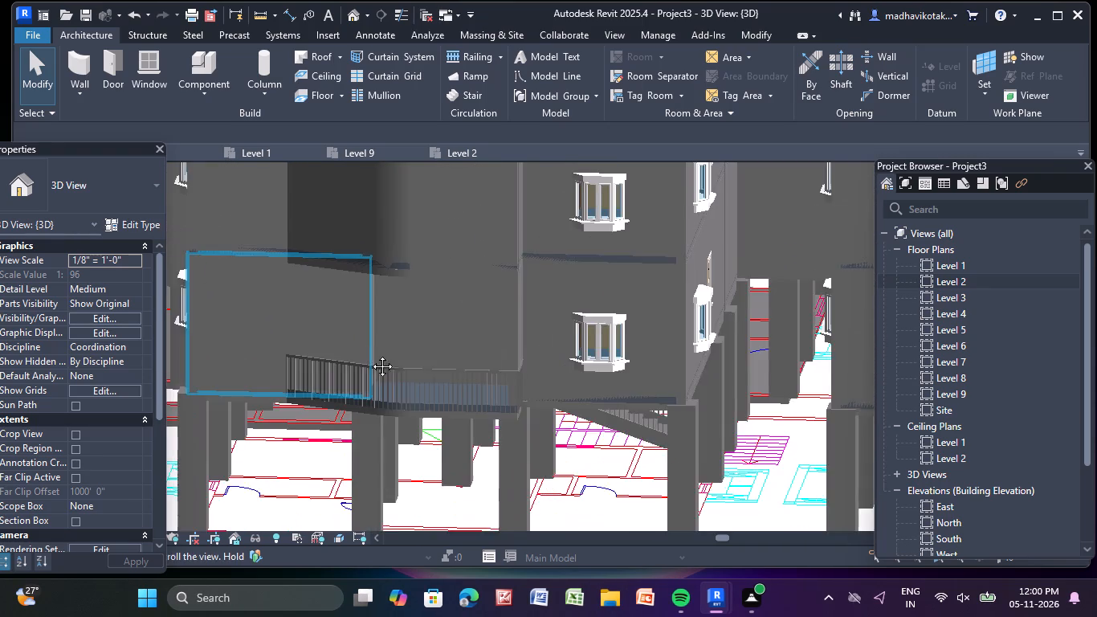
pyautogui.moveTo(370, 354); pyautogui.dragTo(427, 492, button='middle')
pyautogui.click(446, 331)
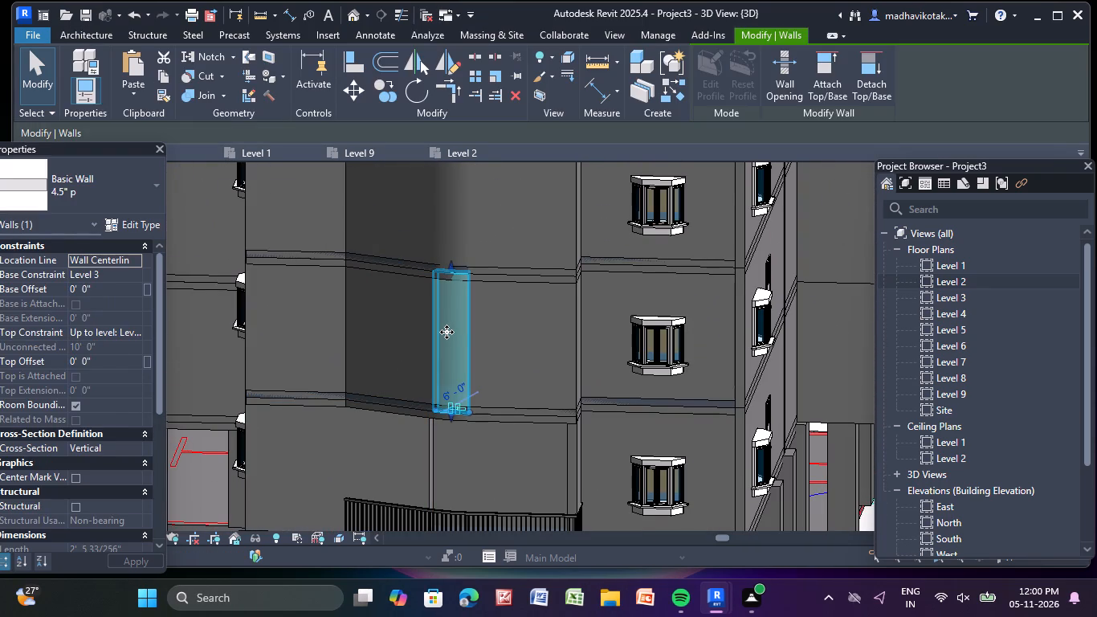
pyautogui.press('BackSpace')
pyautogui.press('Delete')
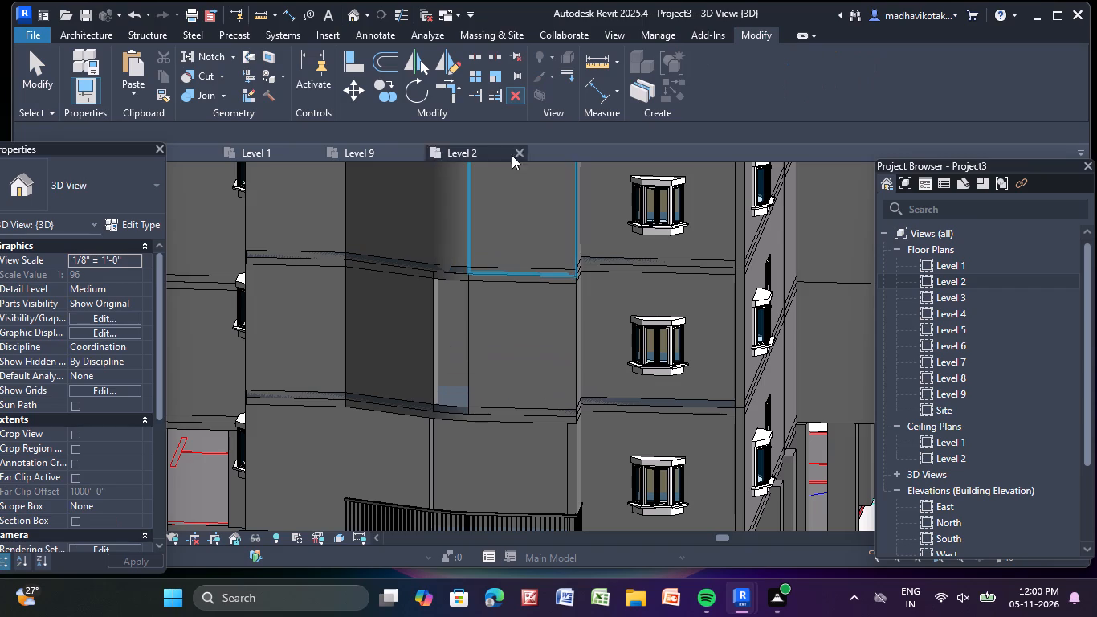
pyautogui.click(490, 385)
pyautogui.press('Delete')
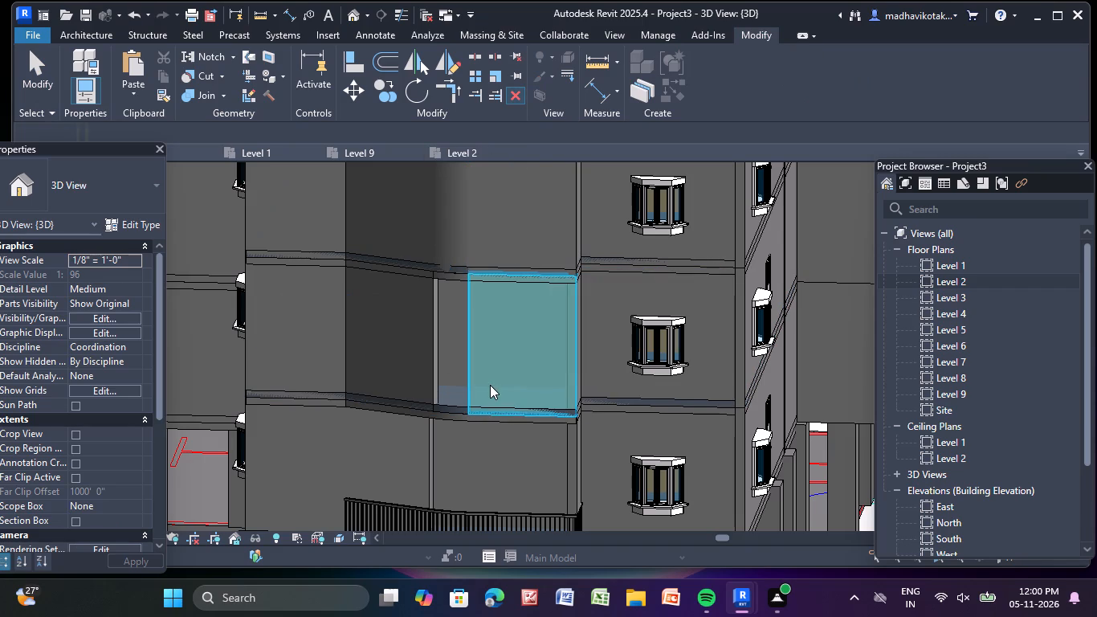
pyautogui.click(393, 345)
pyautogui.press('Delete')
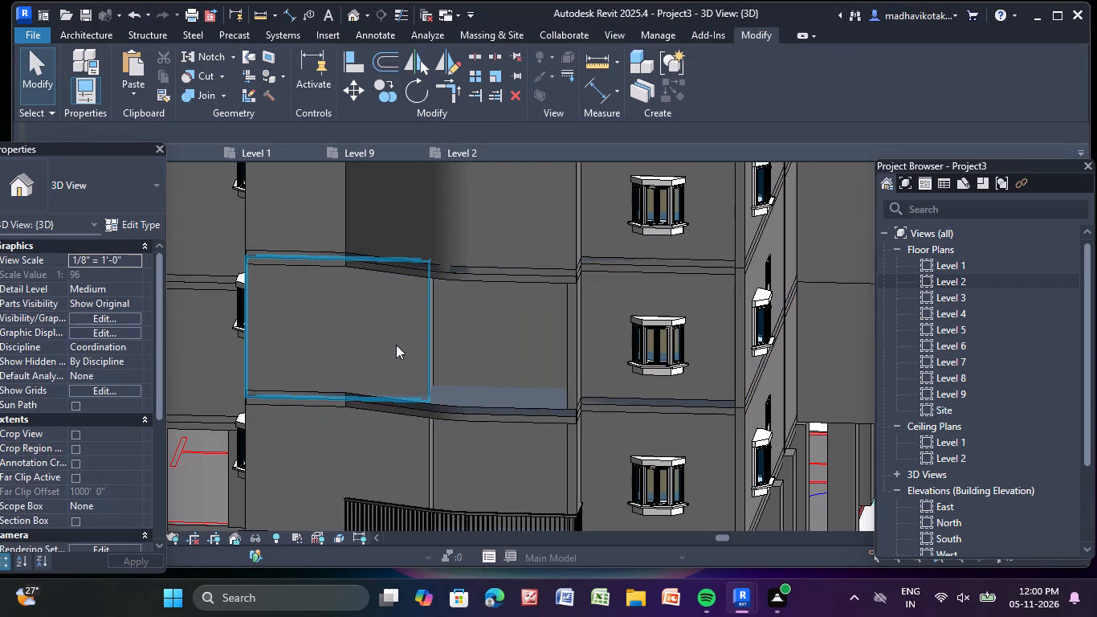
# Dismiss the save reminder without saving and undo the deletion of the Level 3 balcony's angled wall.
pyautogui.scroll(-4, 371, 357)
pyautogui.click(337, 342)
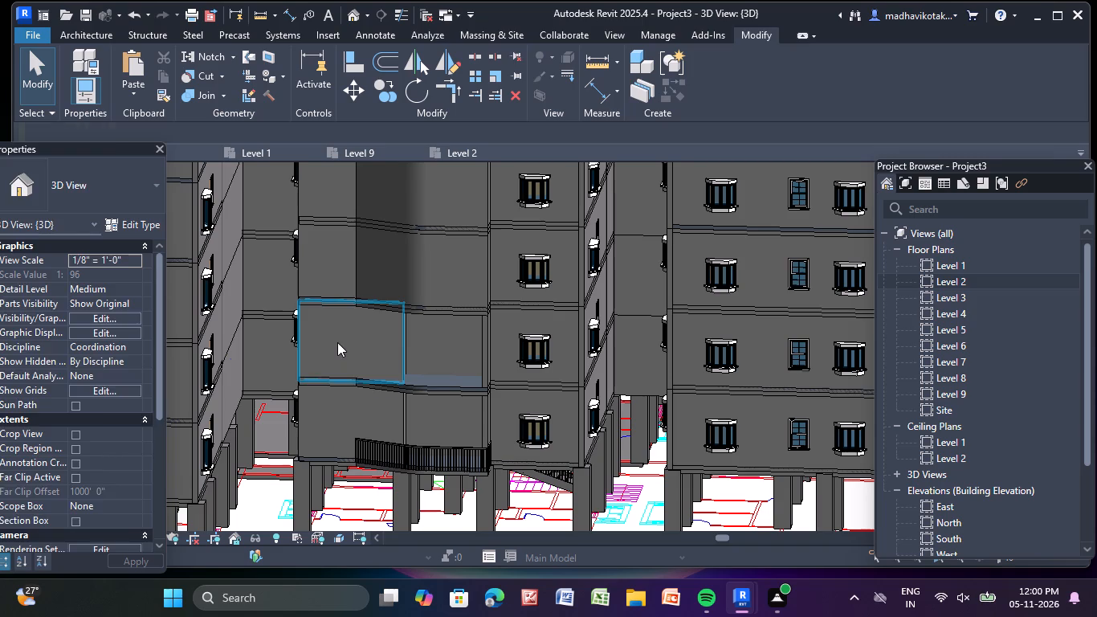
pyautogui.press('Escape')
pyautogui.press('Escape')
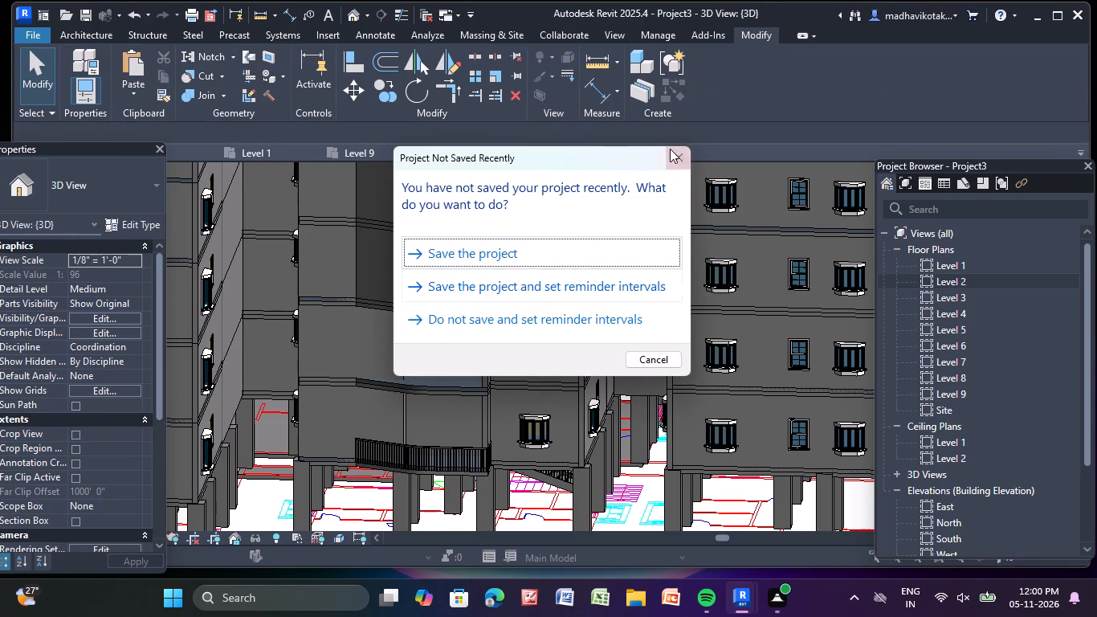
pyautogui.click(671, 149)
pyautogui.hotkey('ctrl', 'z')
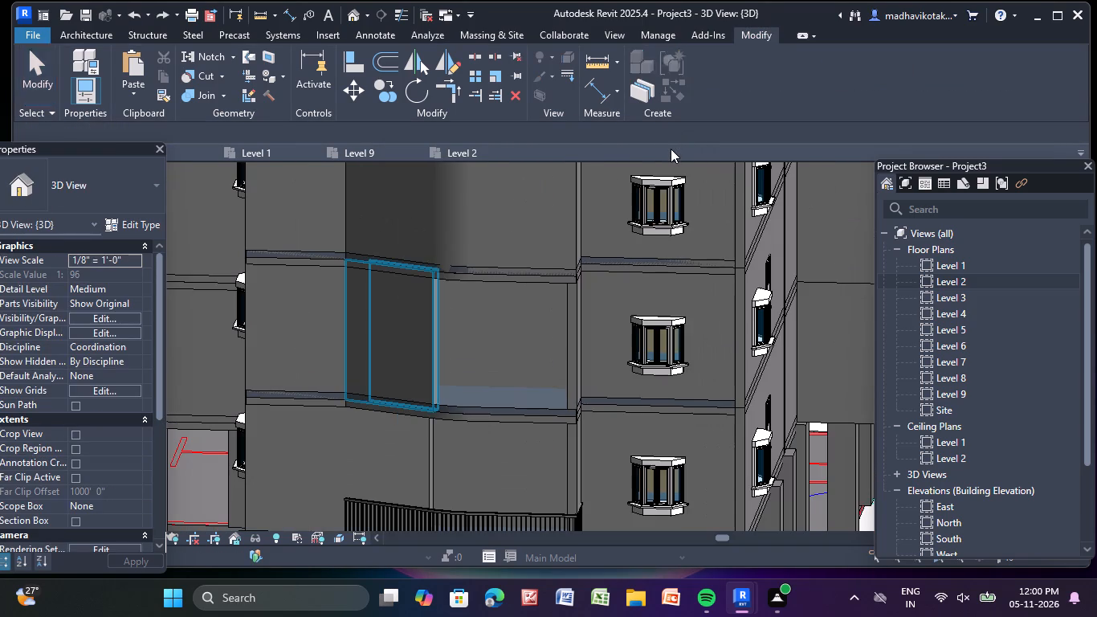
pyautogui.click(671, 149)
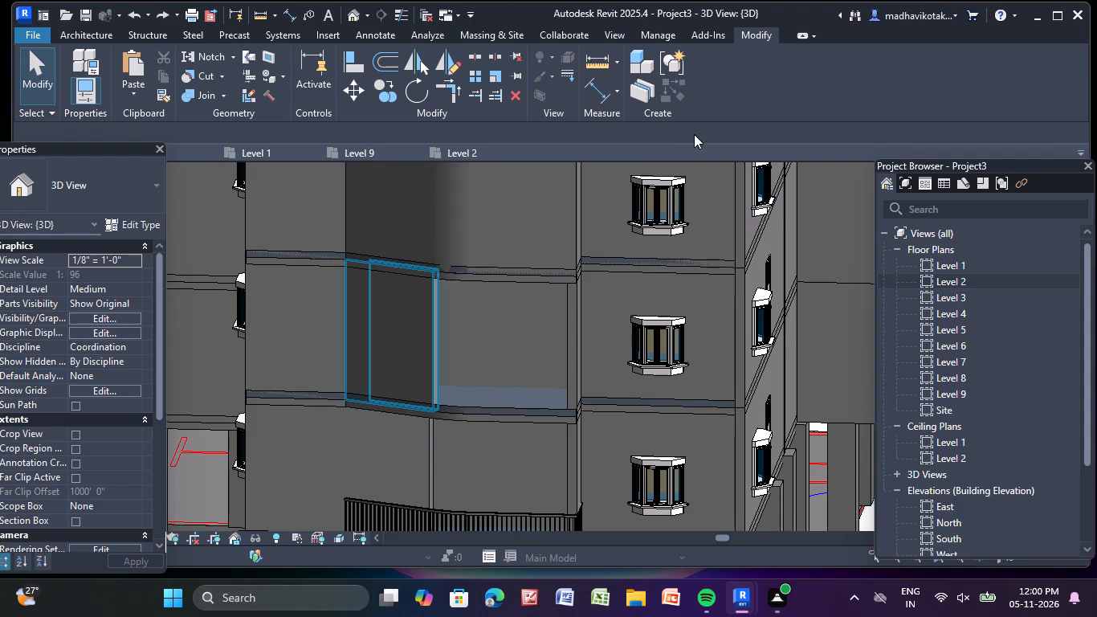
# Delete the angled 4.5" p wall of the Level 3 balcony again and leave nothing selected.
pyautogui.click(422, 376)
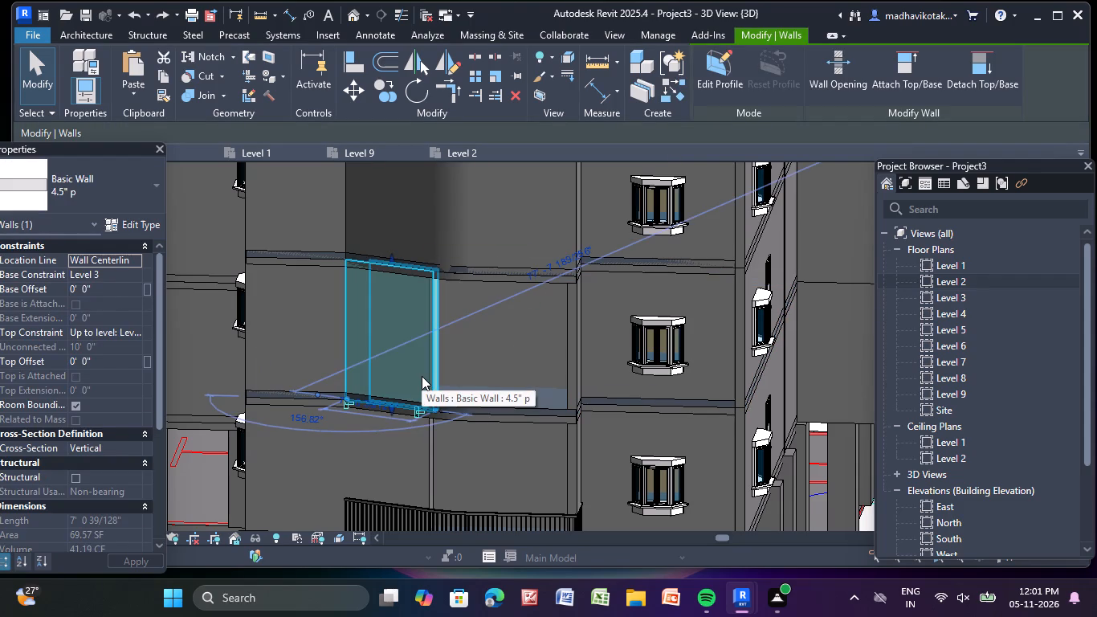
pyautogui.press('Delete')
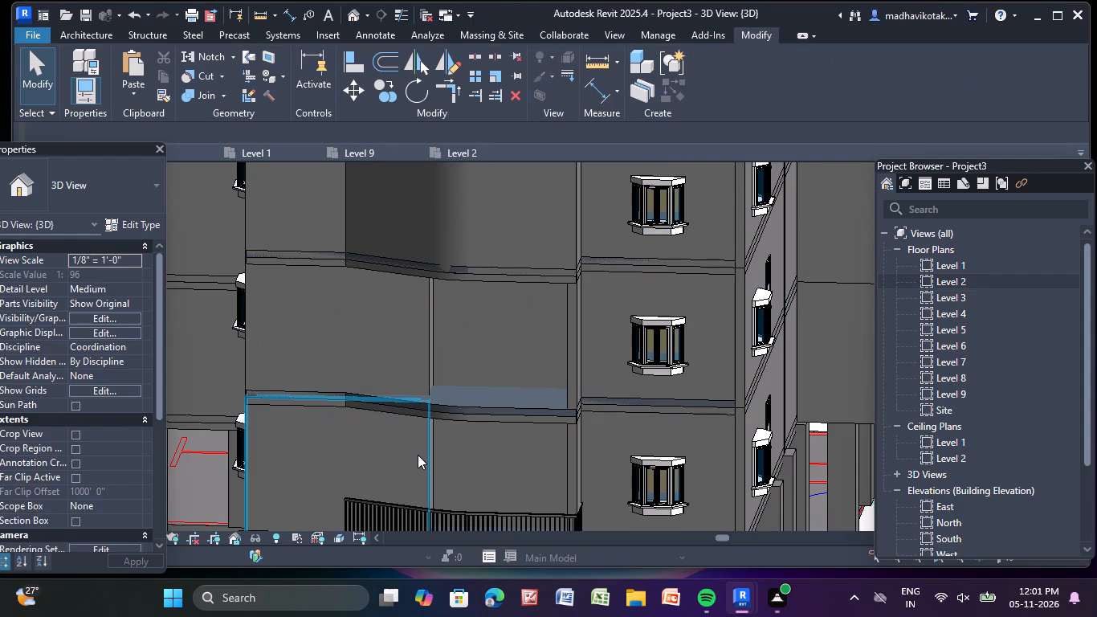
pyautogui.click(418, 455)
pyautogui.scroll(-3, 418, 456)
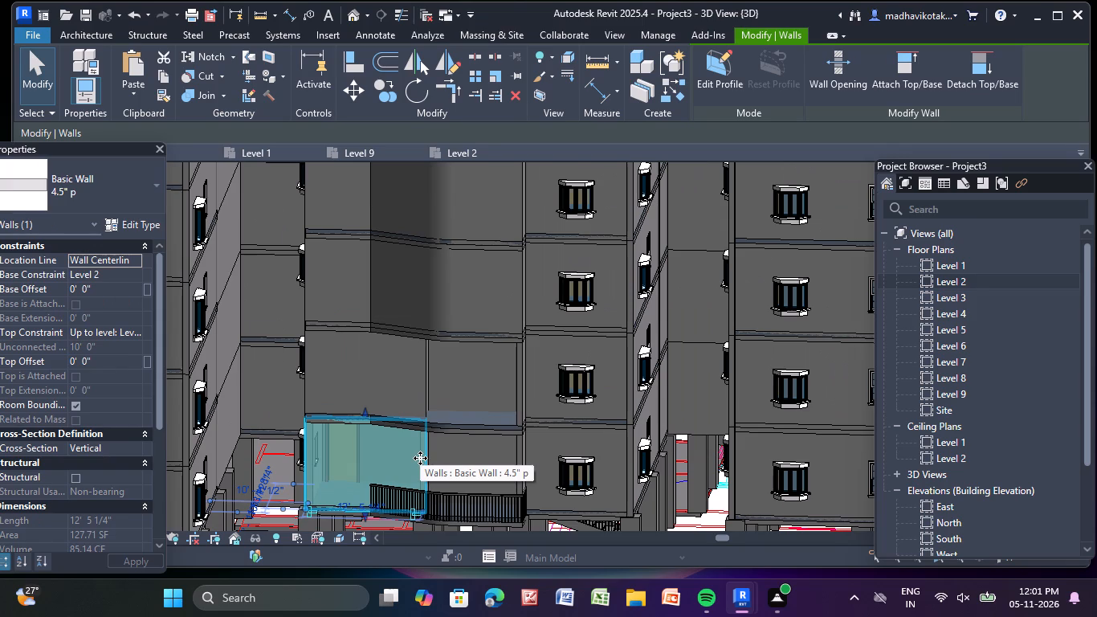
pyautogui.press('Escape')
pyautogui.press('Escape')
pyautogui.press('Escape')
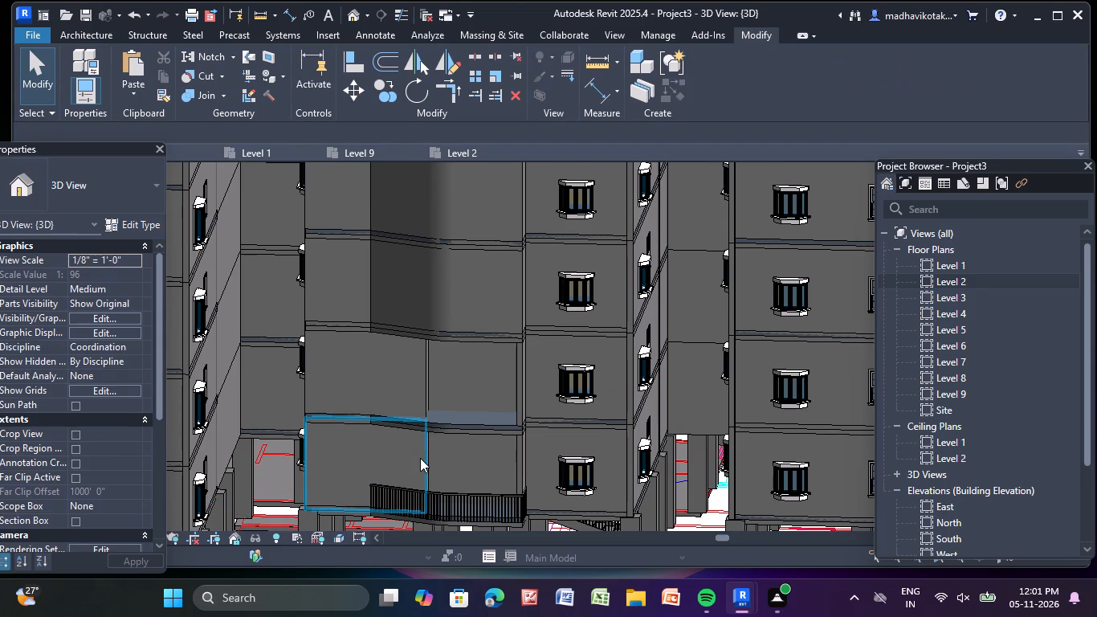
# Undo the Level 3 balcony wall deletions and the earlier deletion of the Level 2 balcony's angled wall.
pyautogui.hotkey('ctrl', 'z')
pyautogui.keyDown('ctrl'); pyautogui.click(363, 558); pyautogui.keyUp('ctrl')
pyautogui.hotkey('ctrl', 'z')
pyautogui.hotkey('ctrl', 'z')
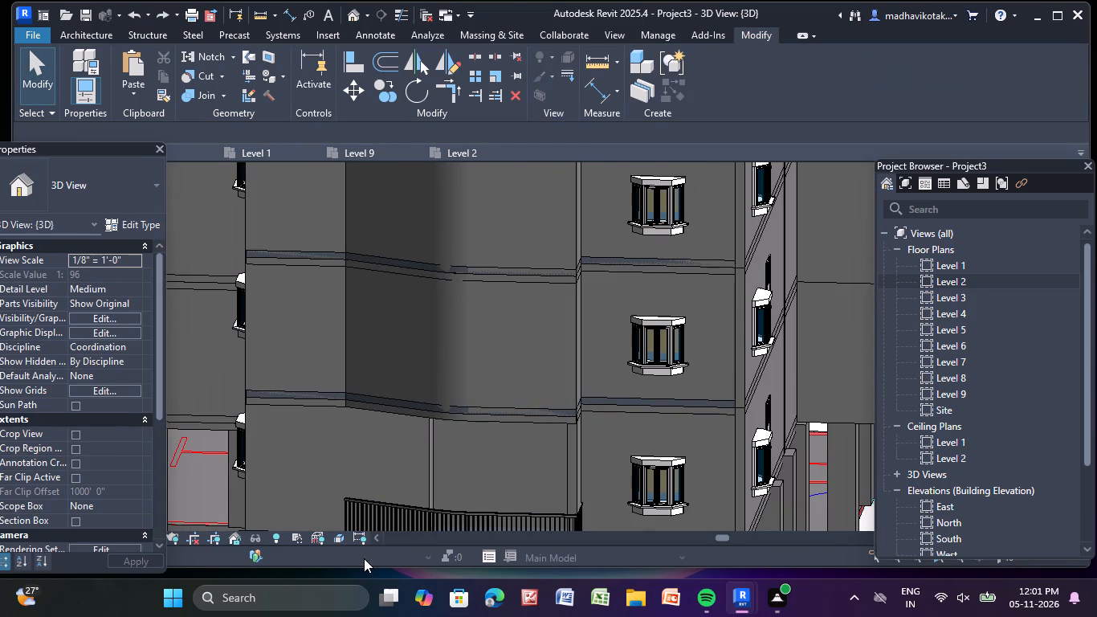
pyautogui.hotkey('ctrl', 'z')
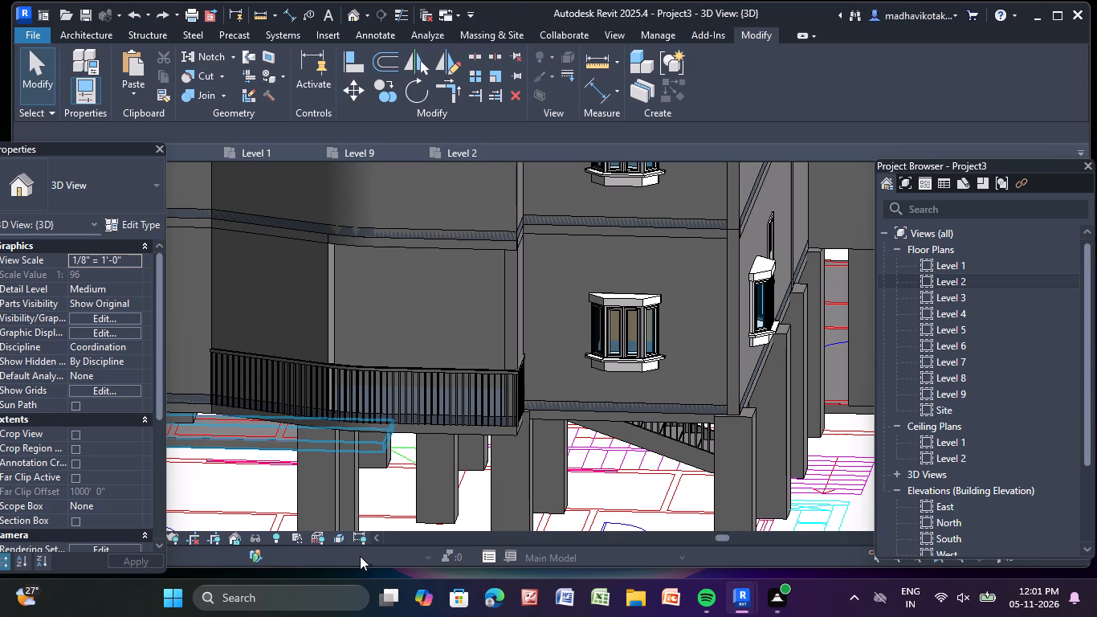
# Delete the Handrail - Rectangular railing along the edge of the Level 2 balcony.
pyautogui.scroll(4, 357, 347)
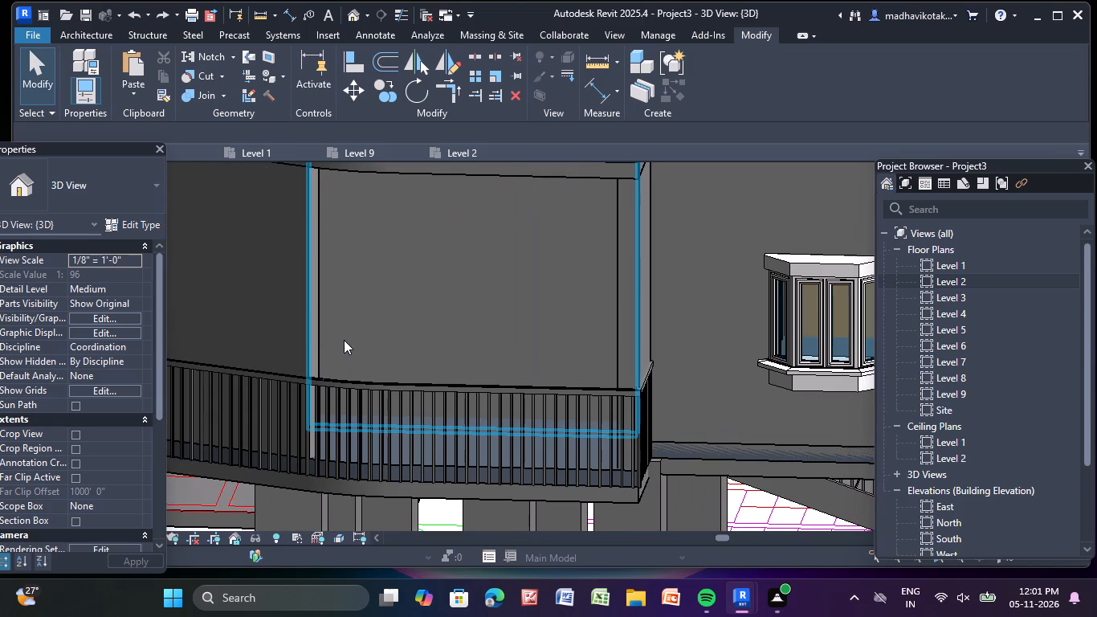
pyautogui.click(282, 412)
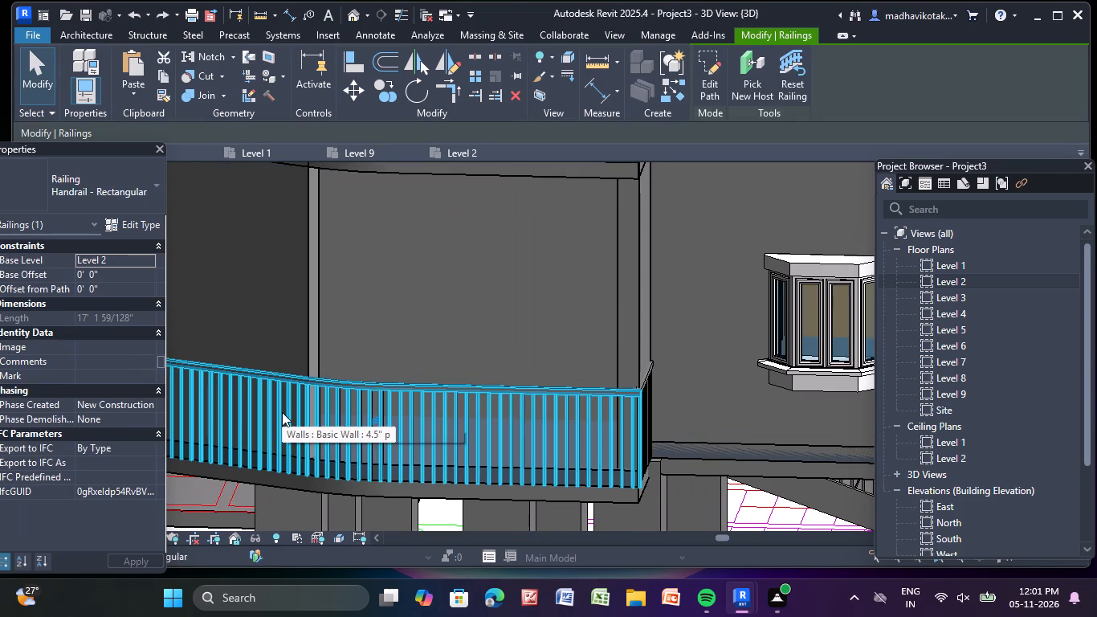
pyautogui.press('Delete')
pyautogui.click(282, 412)
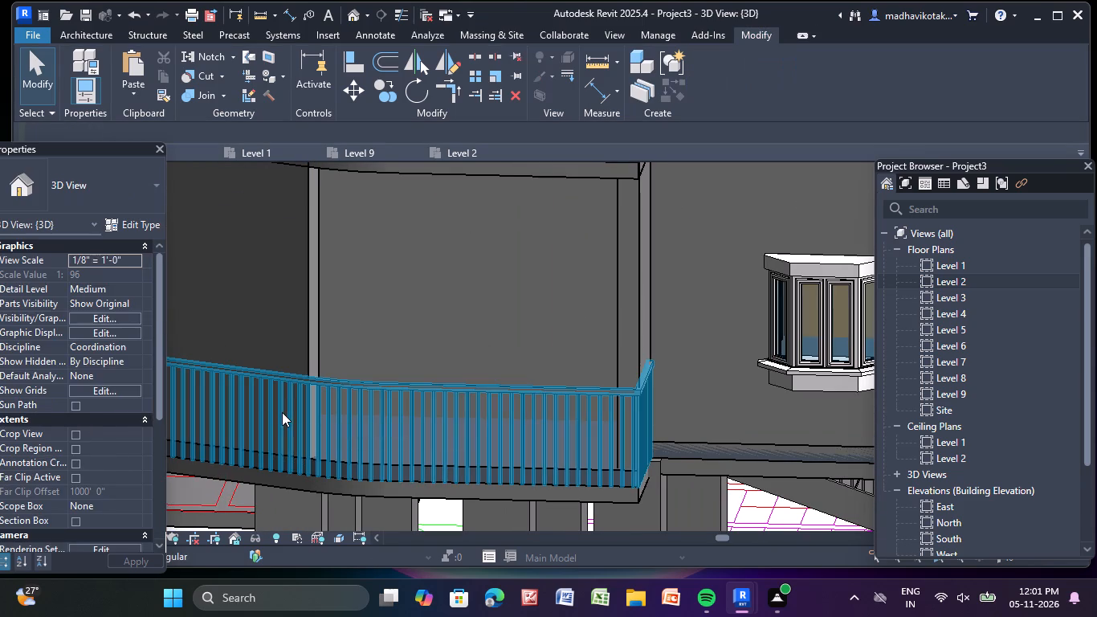
pyautogui.press('Delete')
pyautogui.scroll(-5, 291, 411)
pyautogui.scroll(-2, 379, 472)
pyautogui.moveTo(385, 476); pyautogui.dragTo(386, 489, button='middle')
pyautogui.scroll(-1, 386, 489)
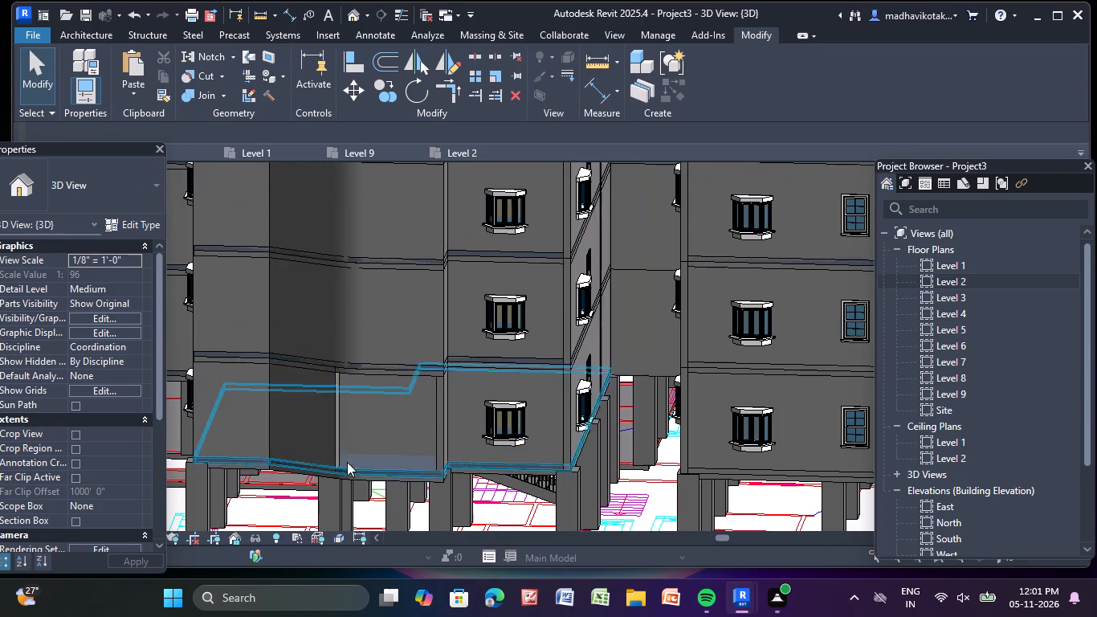
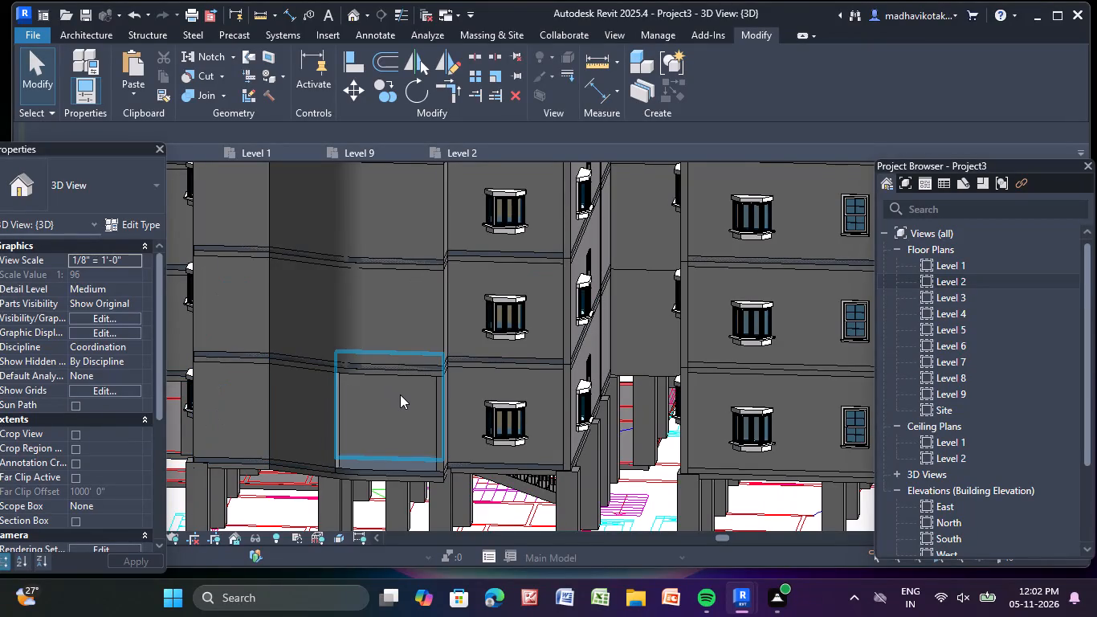
# Delete the angled 4.5" p wall enclosing the Level 2 balcony.
pyautogui.scroll(-2, 320, 419)
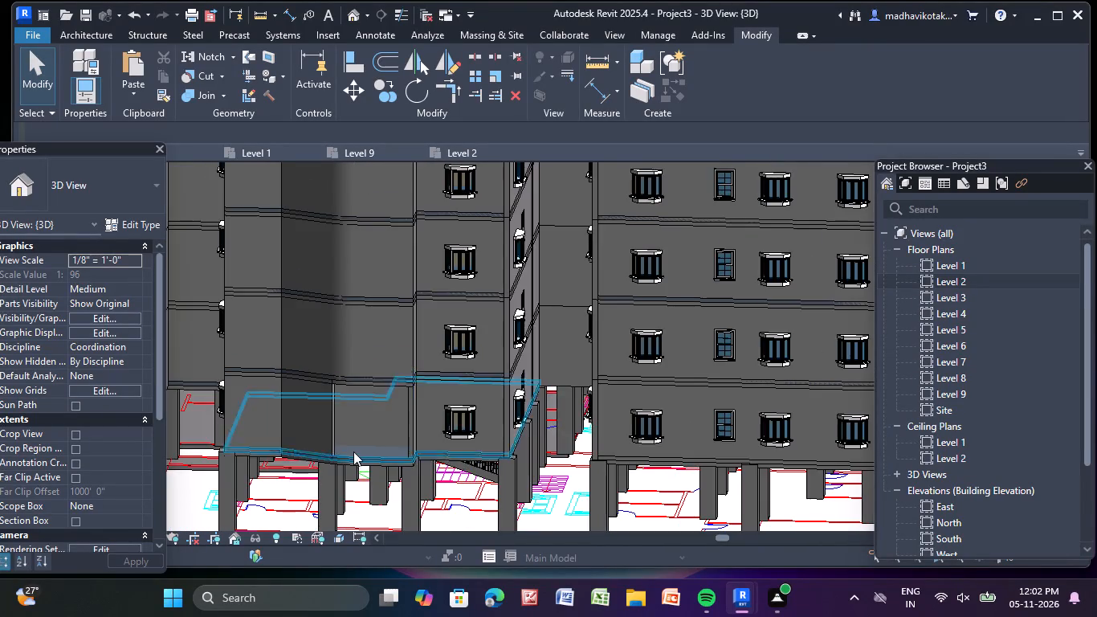
pyautogui.moveTo(381, 473); pyautogui.dragTo(493, 446, button='middle')
pyautogui.scroll(4, 423, 398)
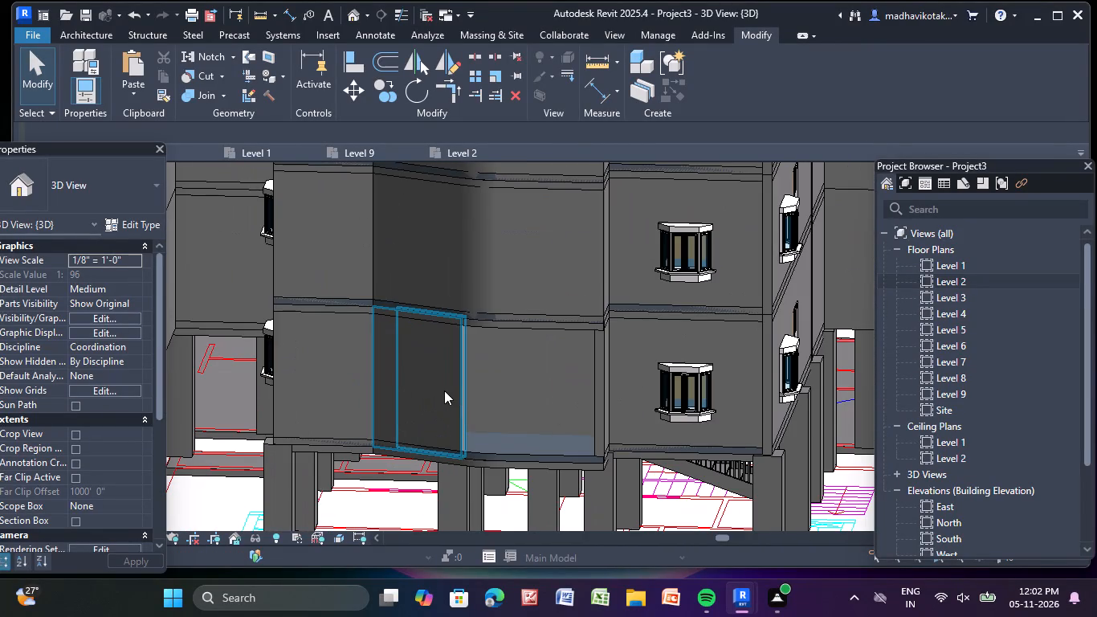
pyautogui.click(444, 390)
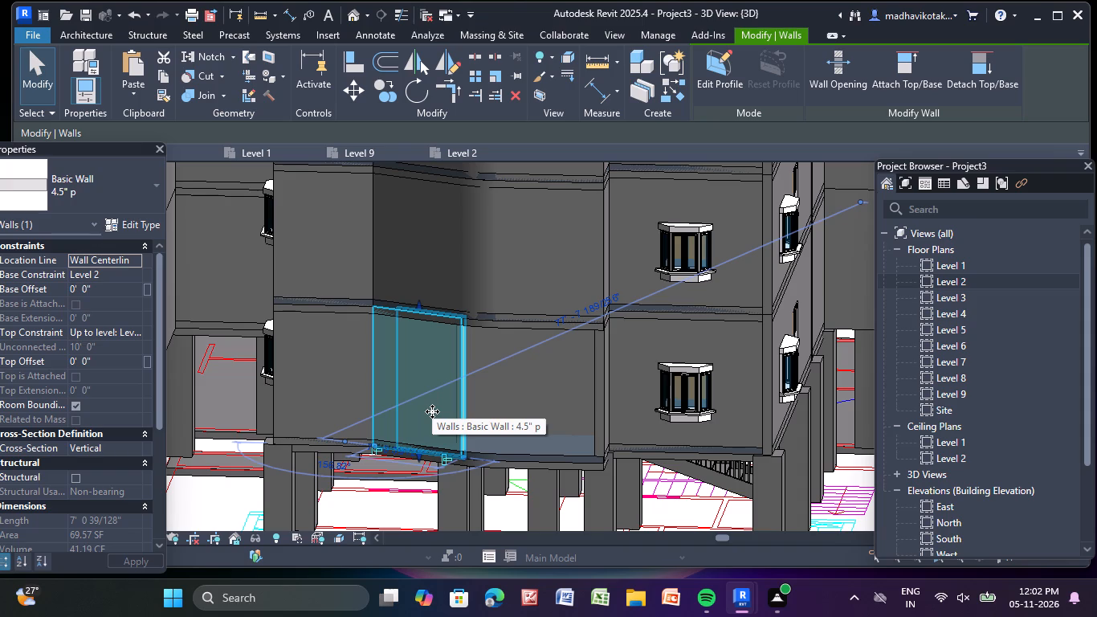
pyautogui.moveTo(440, 423); pyautogui.dragTo(477, 504, button='middle')
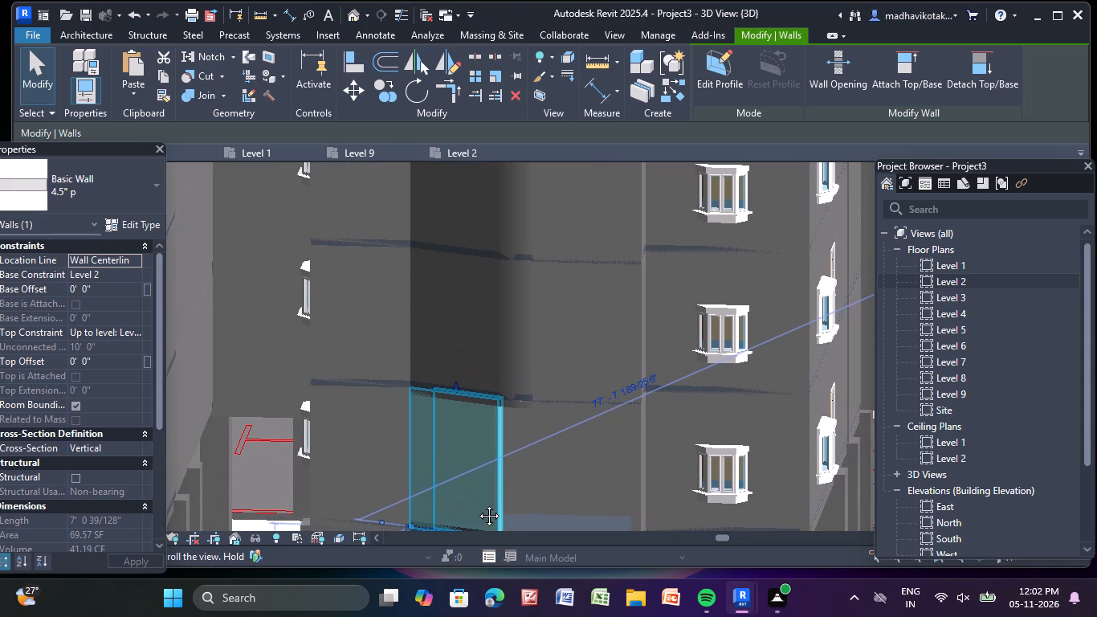
pyautogui.moveTo(477, 504); pyautogui.dragTo(457, 478, button='middle')
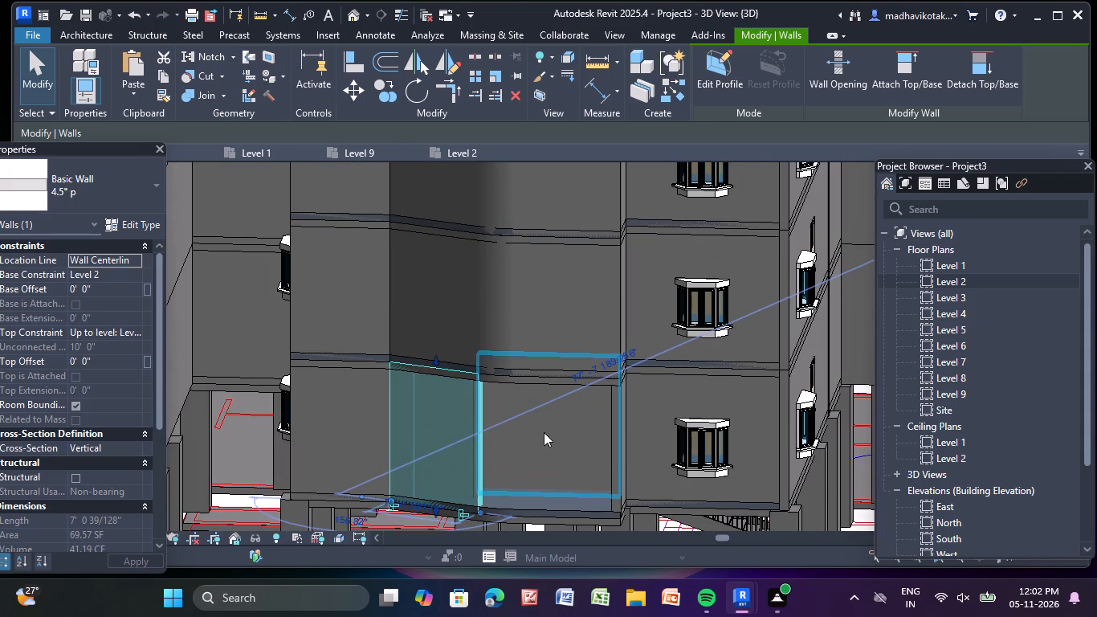
pyautogui.moveTo(562, 472); pyautogui.dragTo(630, 281, button='middle')
pyautogui.moveTo(536, 282); pyautogui.dragTo(492, 397, button='middle')
pyautogui.scroll(2, 491, 399)
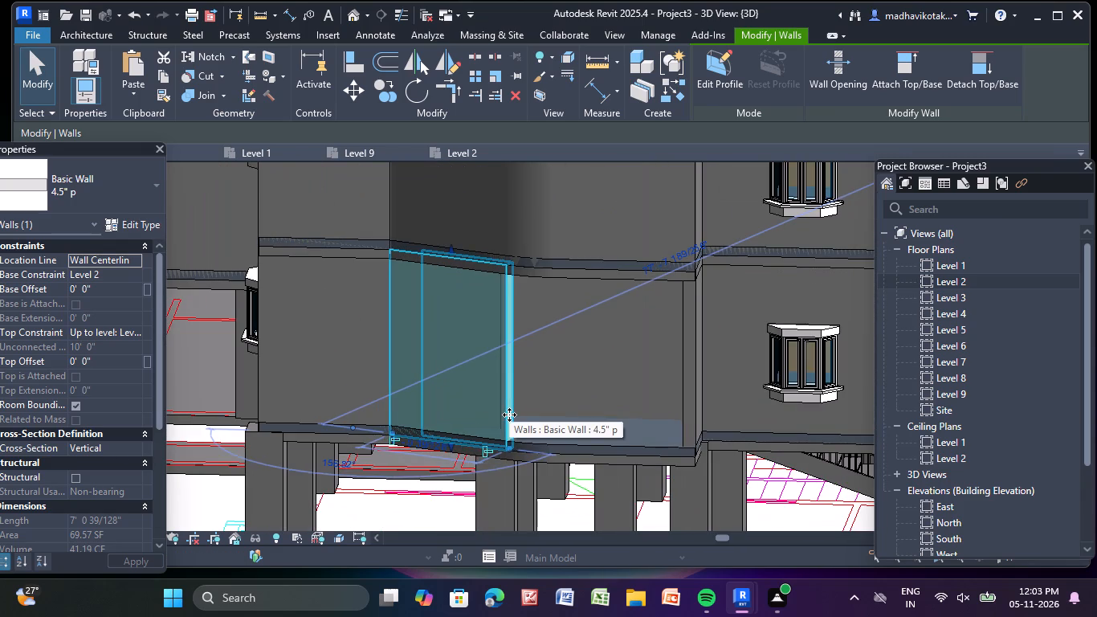
pyautogui.press('Delete')
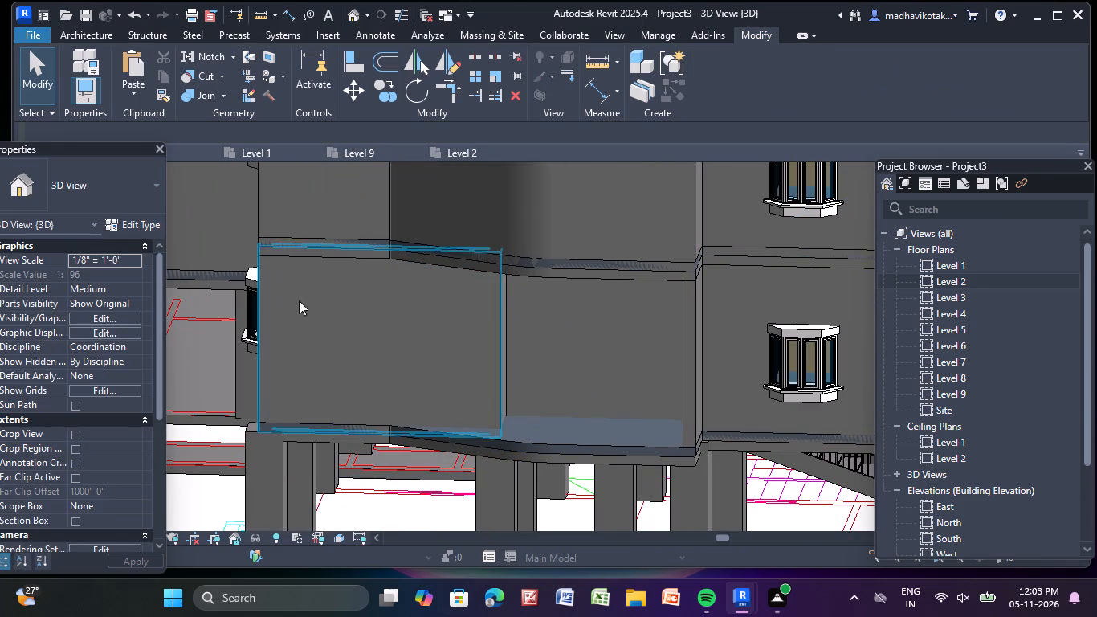
# Delete the short curved, straight front and angled 4.5" p walls enclosing the Level 3 balcony of the same tower.
pyautogui.scroll(5, 421, 442)
pyautogui.moveTo(459, 423); pyautogui.dragTo(426, 451, button='middle')
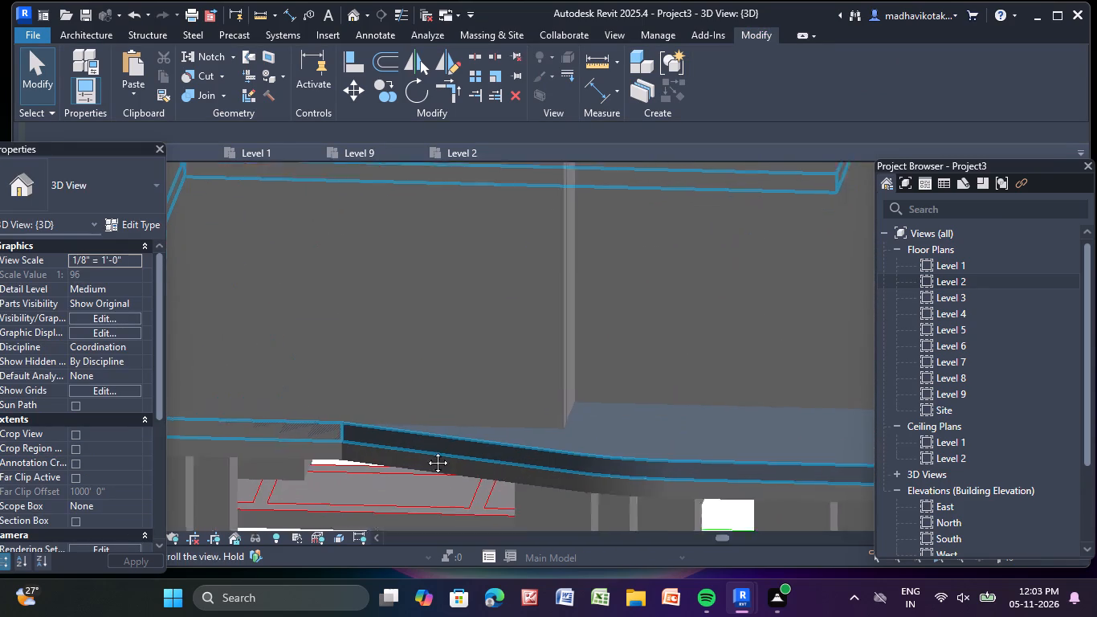
pyautogui.moveTo(426, 451); pyautogui.dragTo(418, 460, button='middle')
pyautogui.scroll(-6, 419, 458)
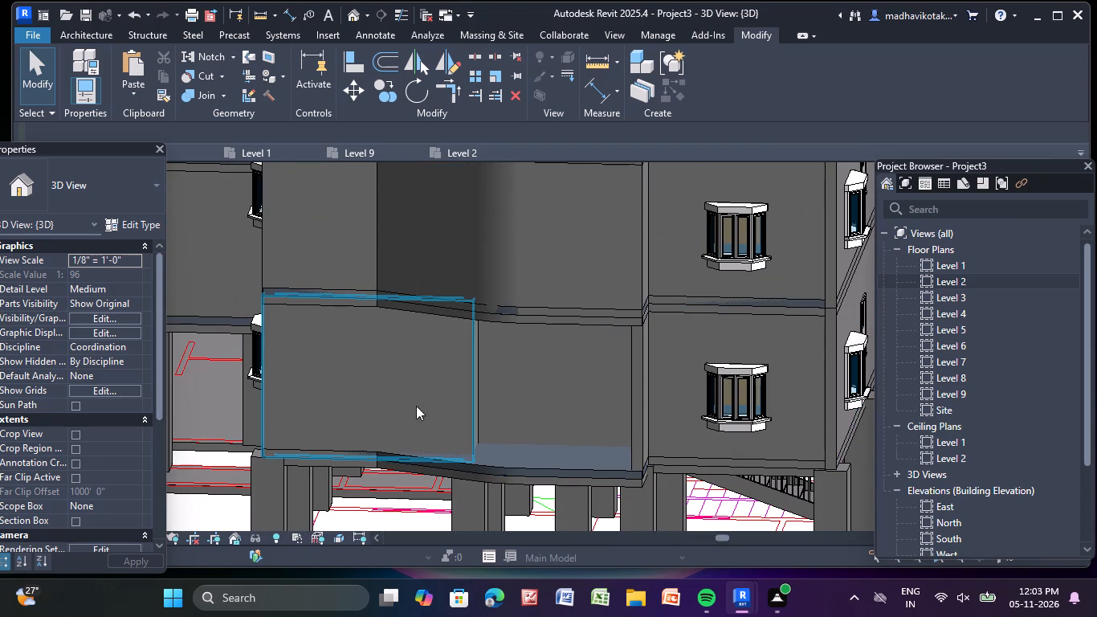
pyautogui.click(499, 272)
pyautogui.moveTo(499, 272); pyautogui.dragTo(490, 296, button='middle')
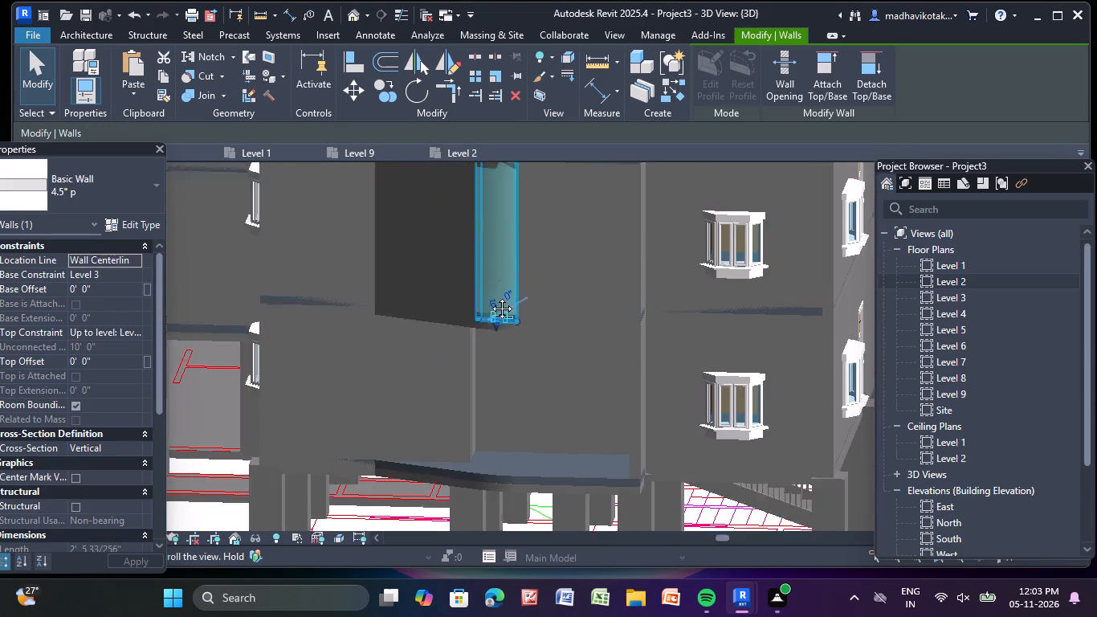
pyautogui.moveTo(490, 296); pyautogui.dragTo(471, 359, button='middle')
pyautogui.middleClick(471, 359)
pyautogui.middleClick(471, 359)
pyautogui.middleClick(471, 359)
pyautogui.middleClick(471, 359)
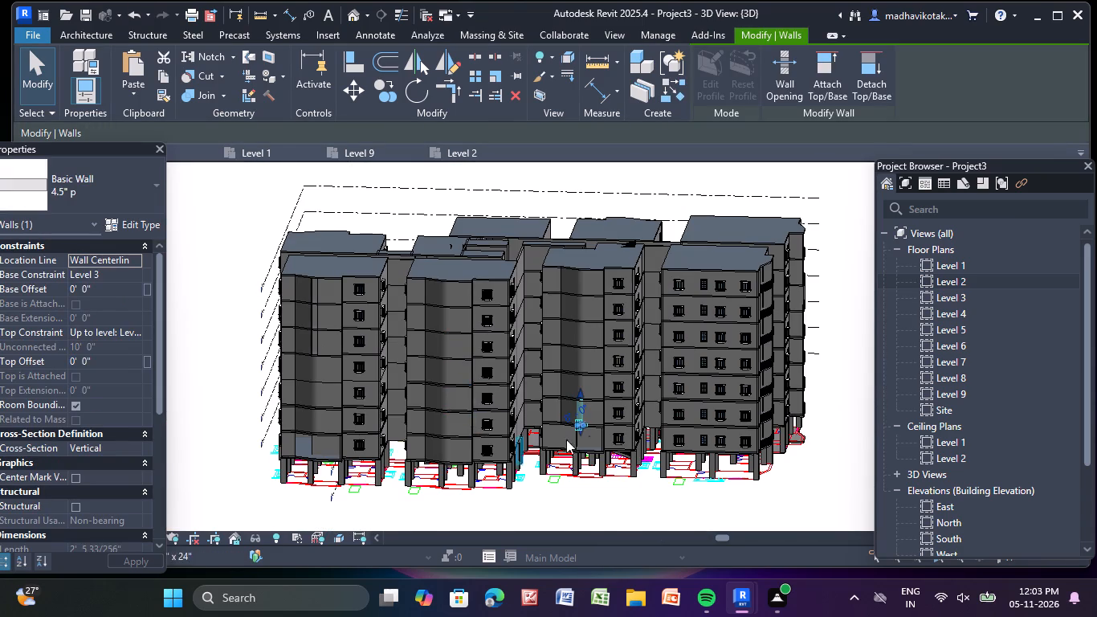
pyautogui.scroll(9, 599, 420)
pyautogui.moveTo(577, 438); pyautogui.dragTo(474, 345, button='middle')
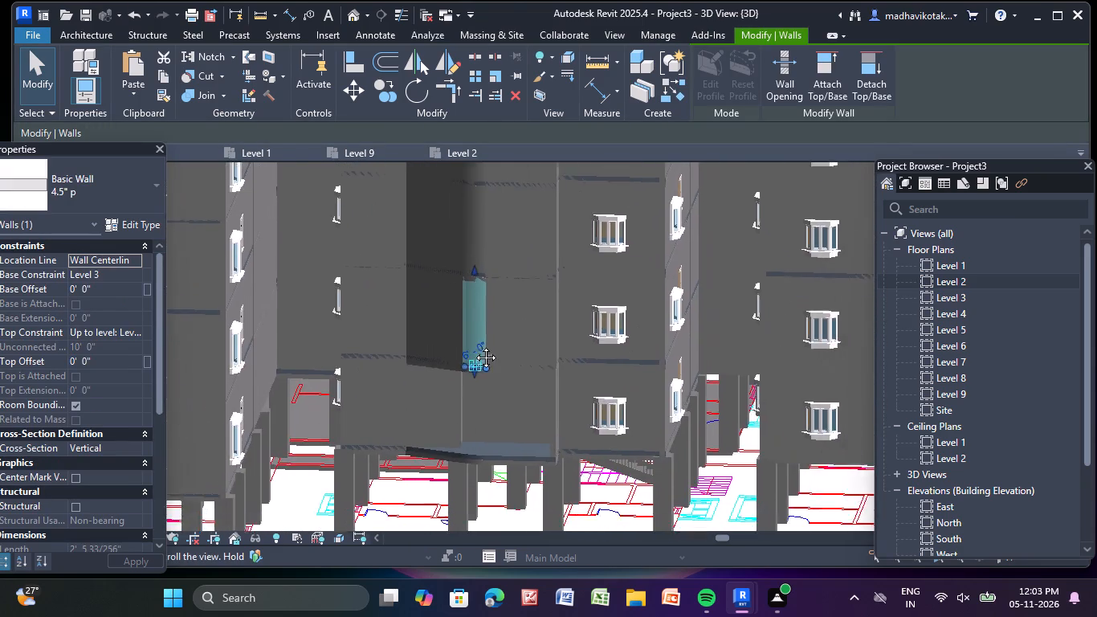
pyautogui.moveTo(474, 345); pyautogui.dragTo(471, 344, button='middle')
pyautogui.scroll(4, 471, 344)
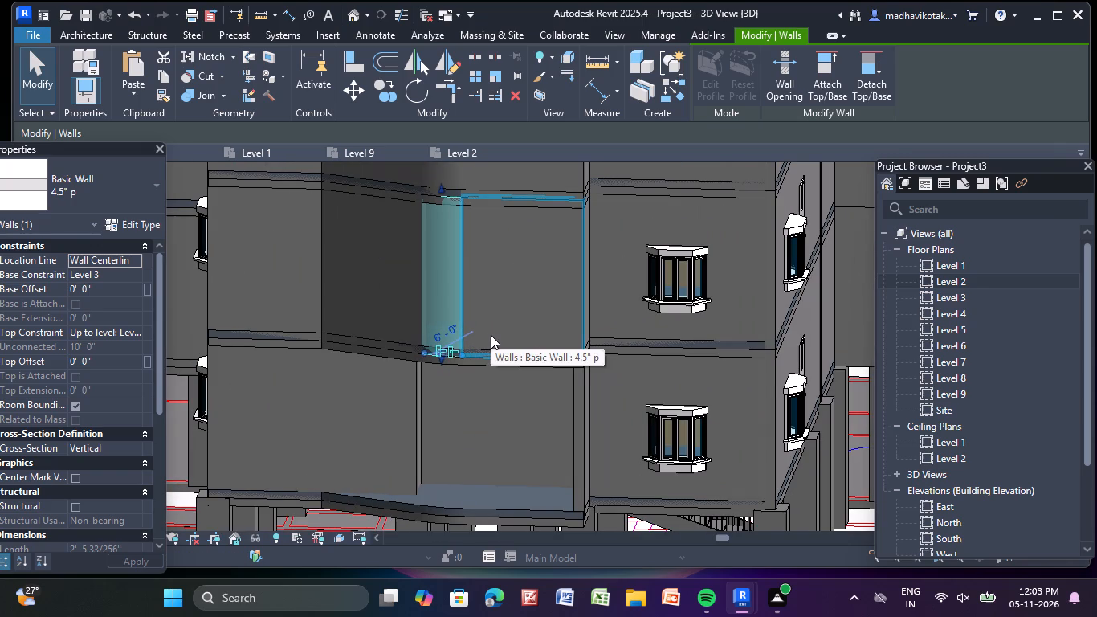
pyautogui.press('Delete')
pyautogui.click(491, 321)
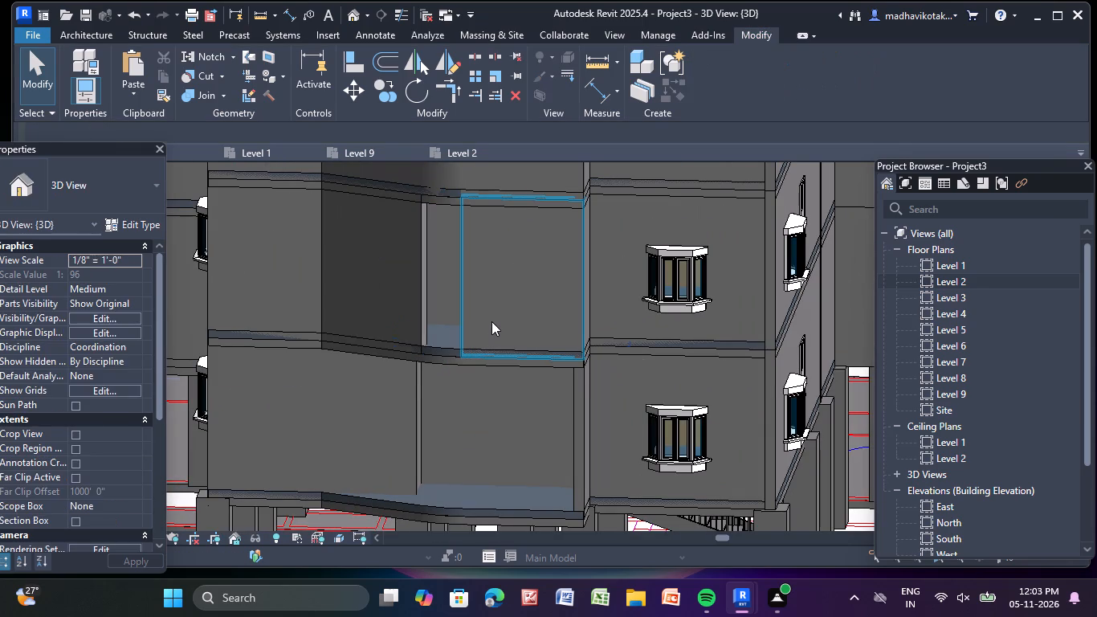
pyautogui.press('Delete')
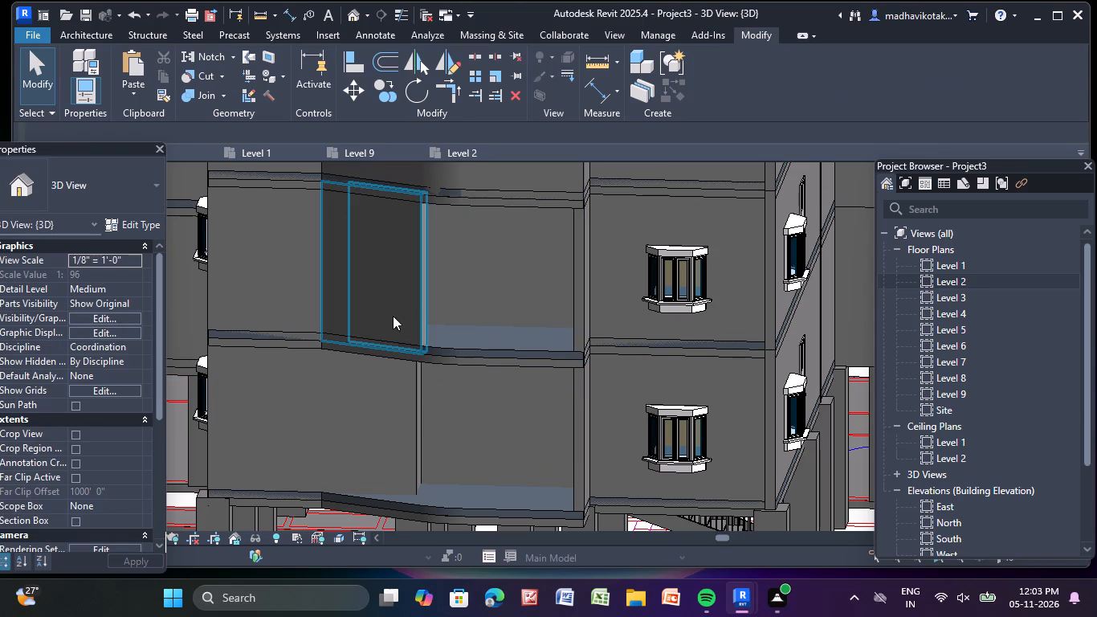
pyautogui.click(392, 313)
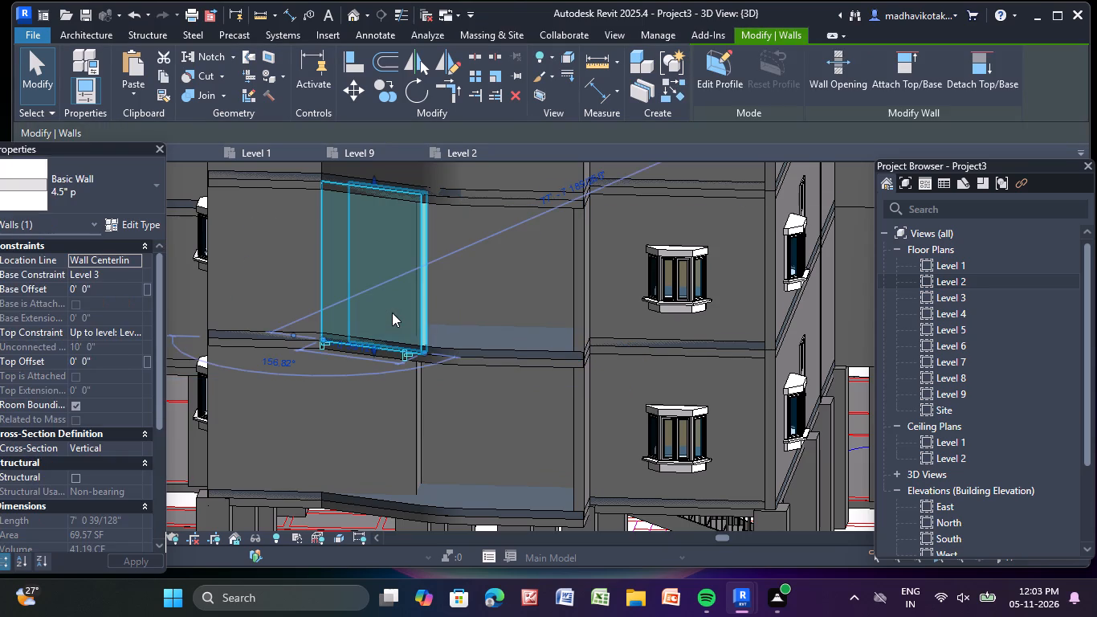
pyautogui.press('Delete')
# Delete the short curved, straight front and angled 4.5" p walls enclosing the Level 4 balcony directly above.
pyautogui.scroll(-3, 430, 410)
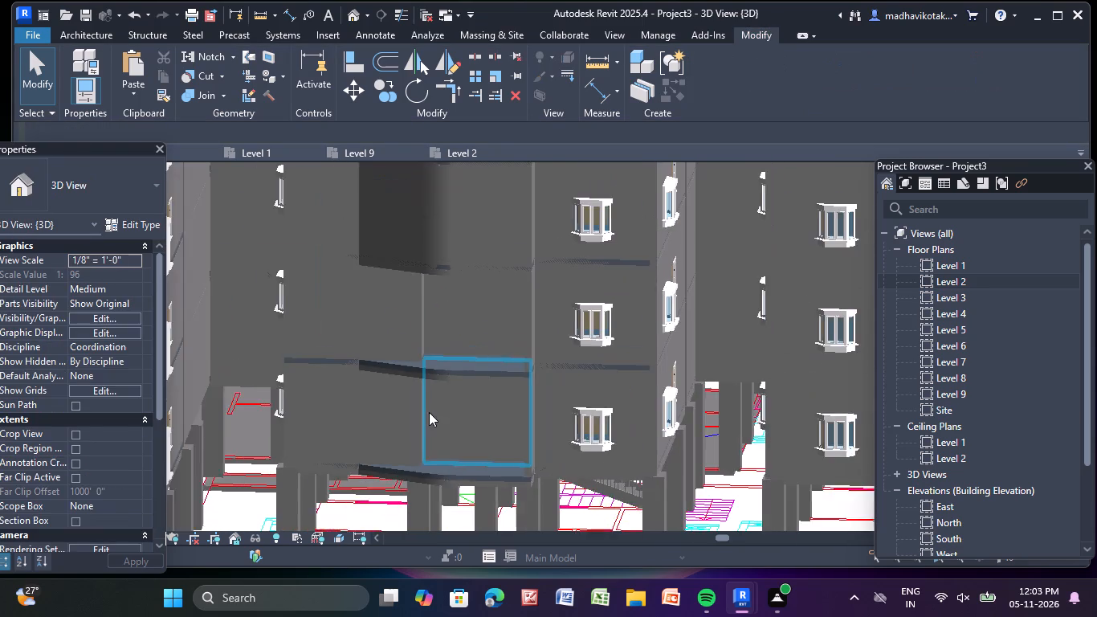
pyautogui.moveTo(429, 415); pyautogui.dragTo(410, 526, button='middle')
pyautogui.click(418, 339)
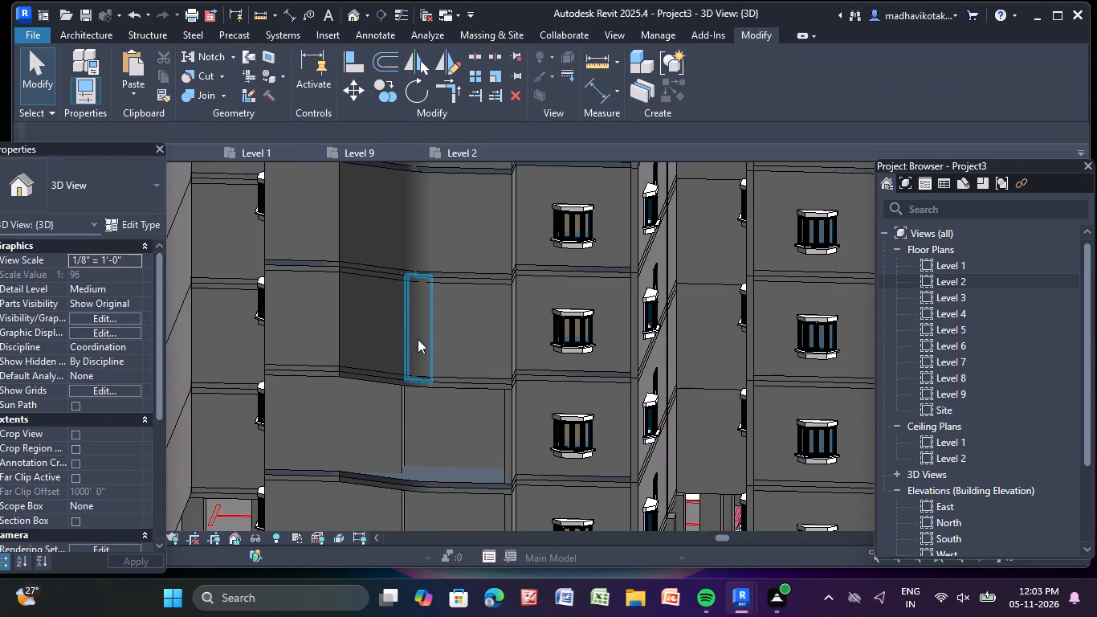
pyautogui.press('Delete')
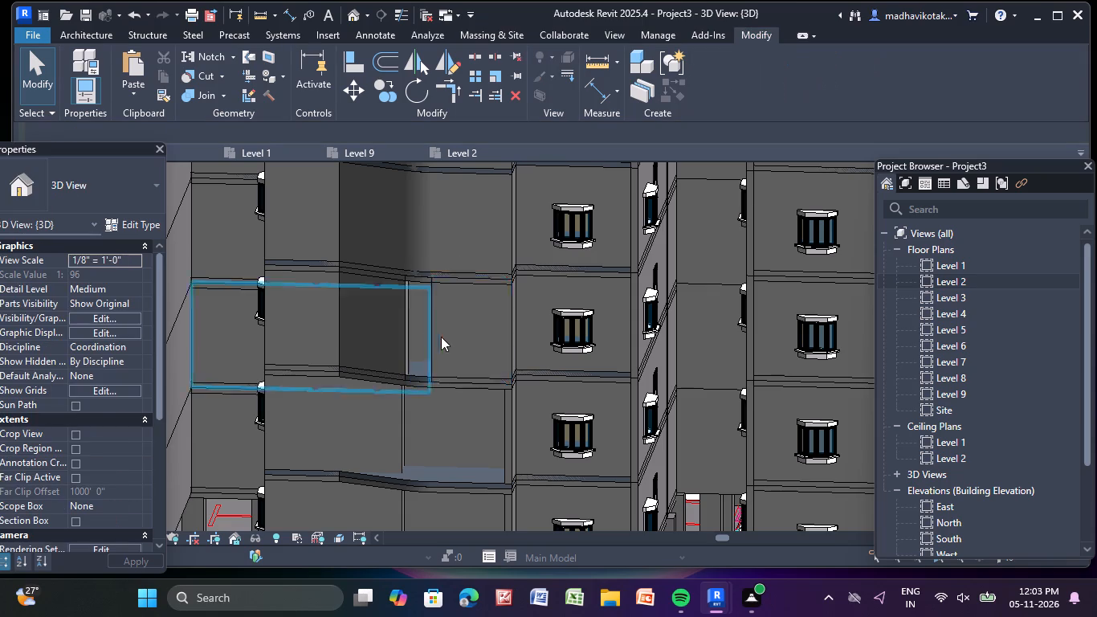
pyautogui.click(452, 332)
pyautogui.press('Delete')
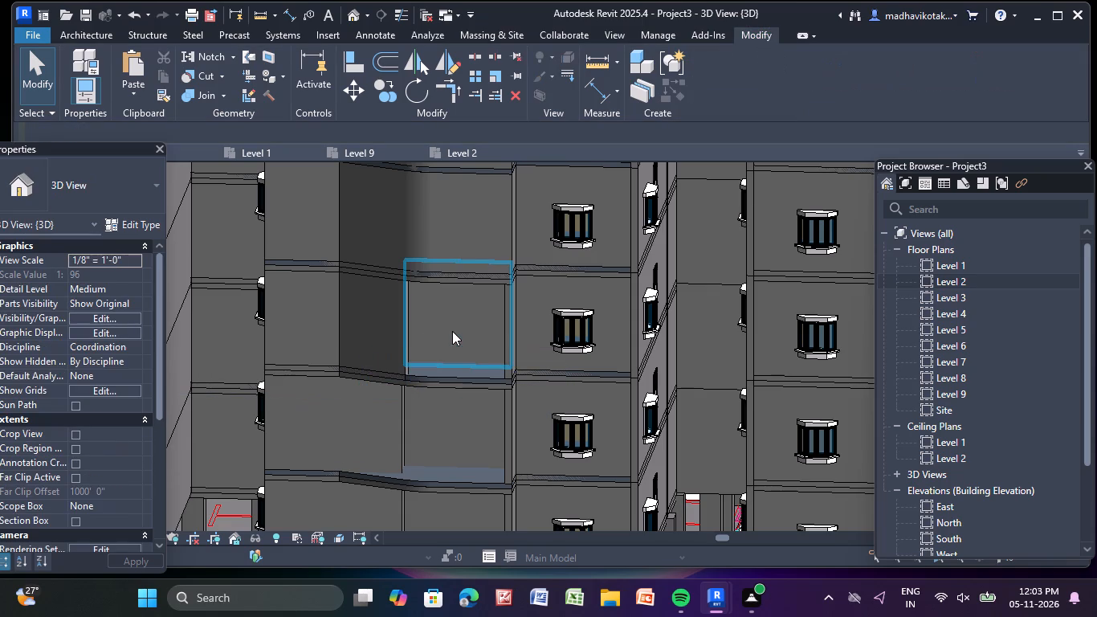
pyautogui.click(402, 341)
pyautogui.press('Delete')
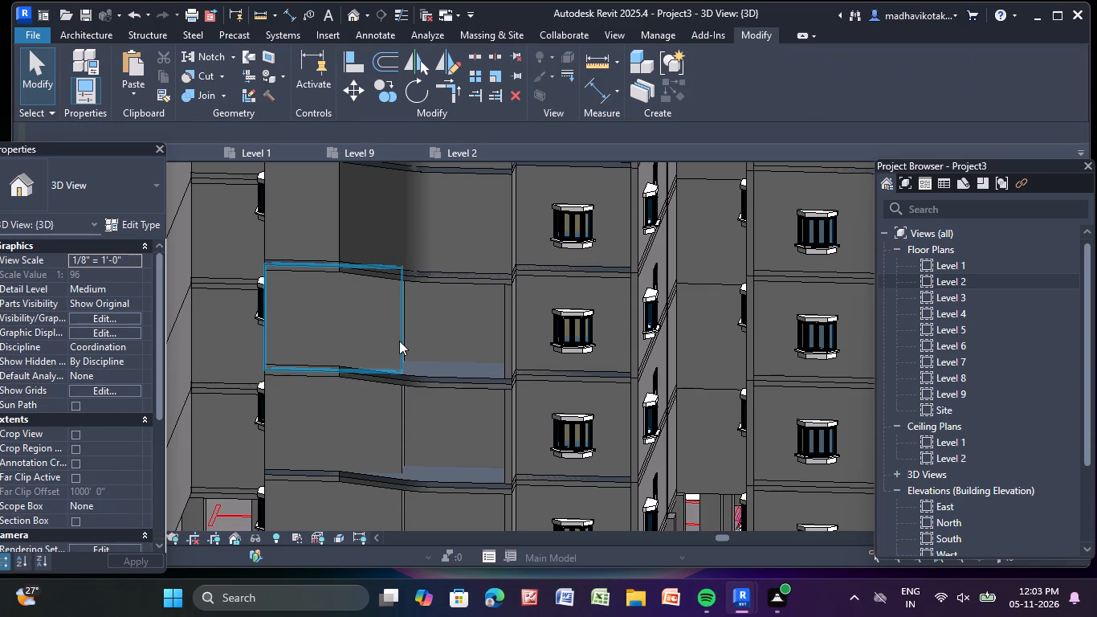
# Delete the short curved, straight front and angled 4.5" p walls enclosing the Level 5 balcony of the same tower.
pyautogui.scroll(2, 381, 358)
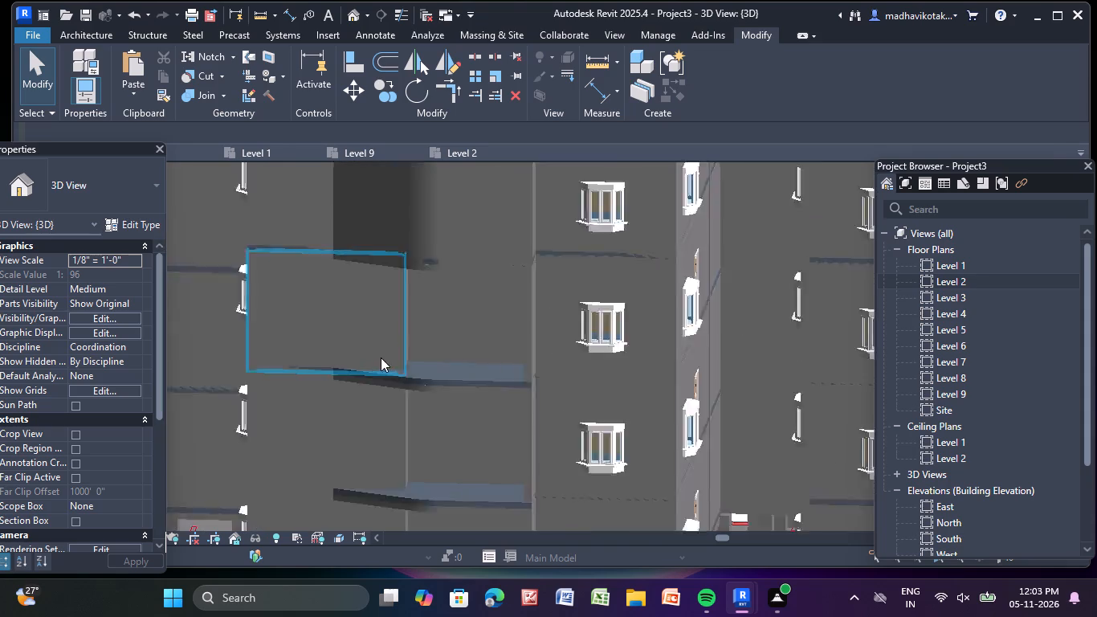
pyautogui.scroll(3, 381, 358)
pyautogui.scroll(3, 243, 414)
pyautogui.scroll(-11, 247, 397)
pyautogui.moveTo(464, 372); pyautogui.dragTo(468, 559, button='middle')
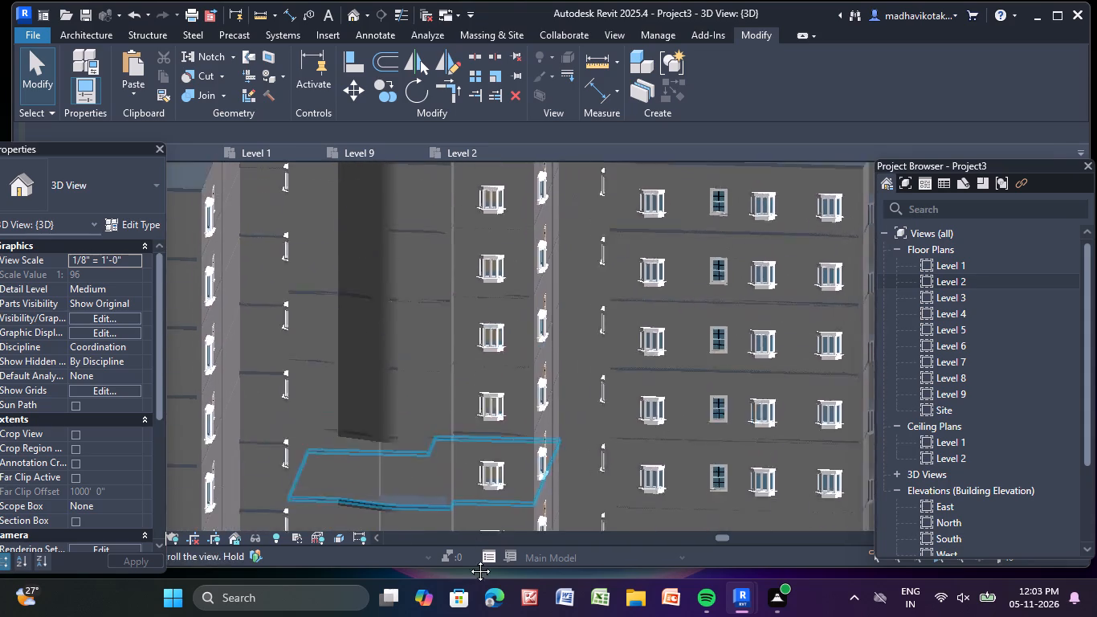
pyautogui.moveTo(468, 559); pyautogui.dragTo(470, 560, button='middle')
pyautogui.scroll(3, 389, 478)
pyautogui.click(406, 476)
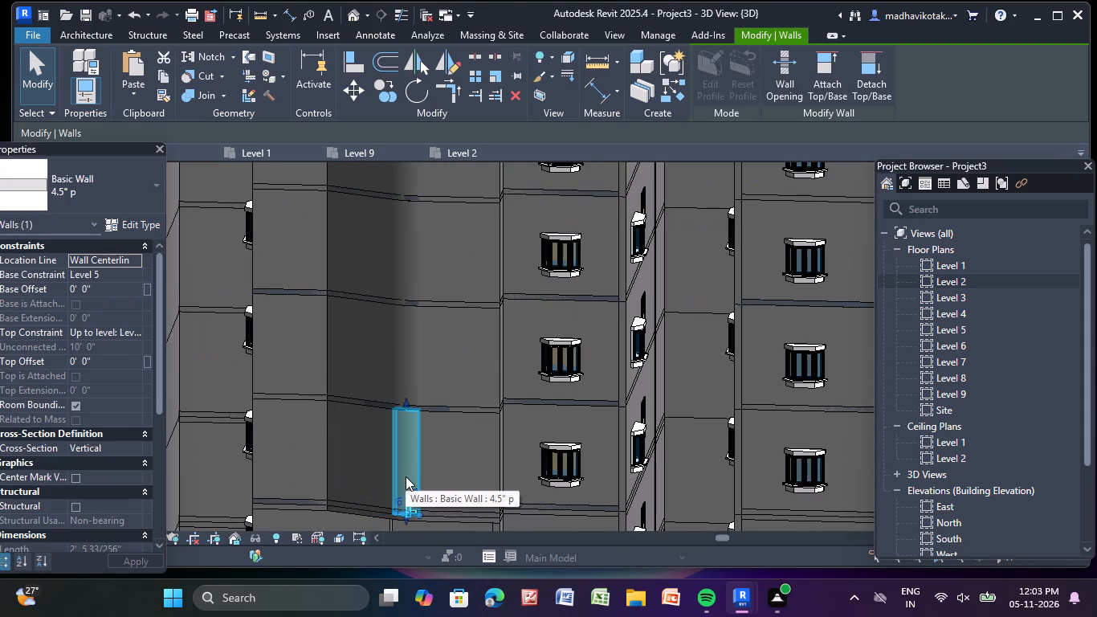
pyautogui.press('Delete')
pyautogui.click(441, 486)
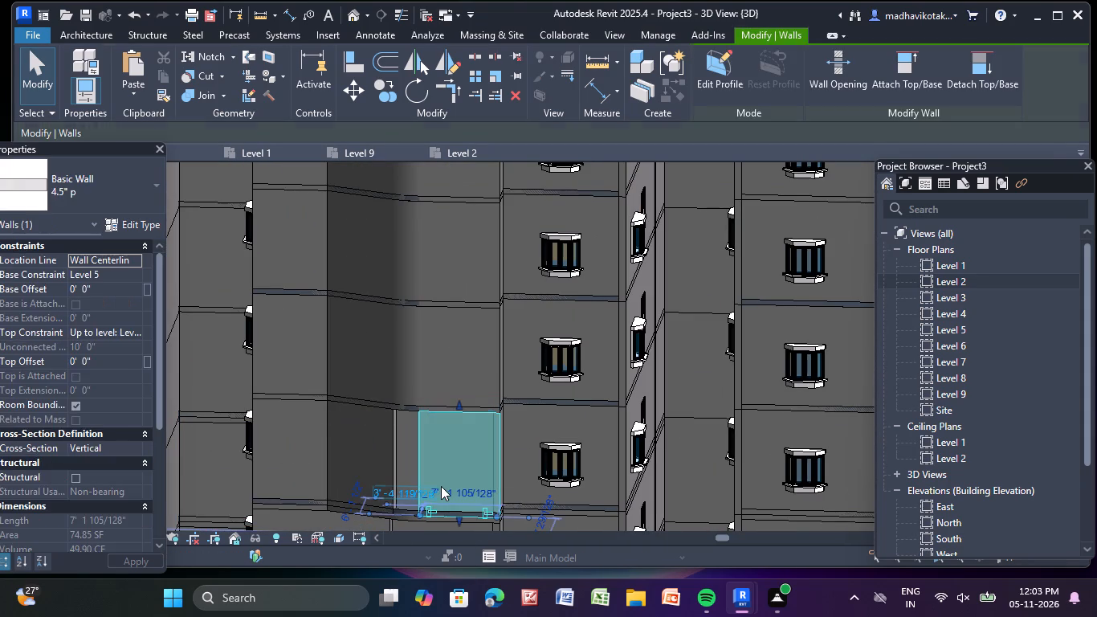
pyautogui.press('Delete')
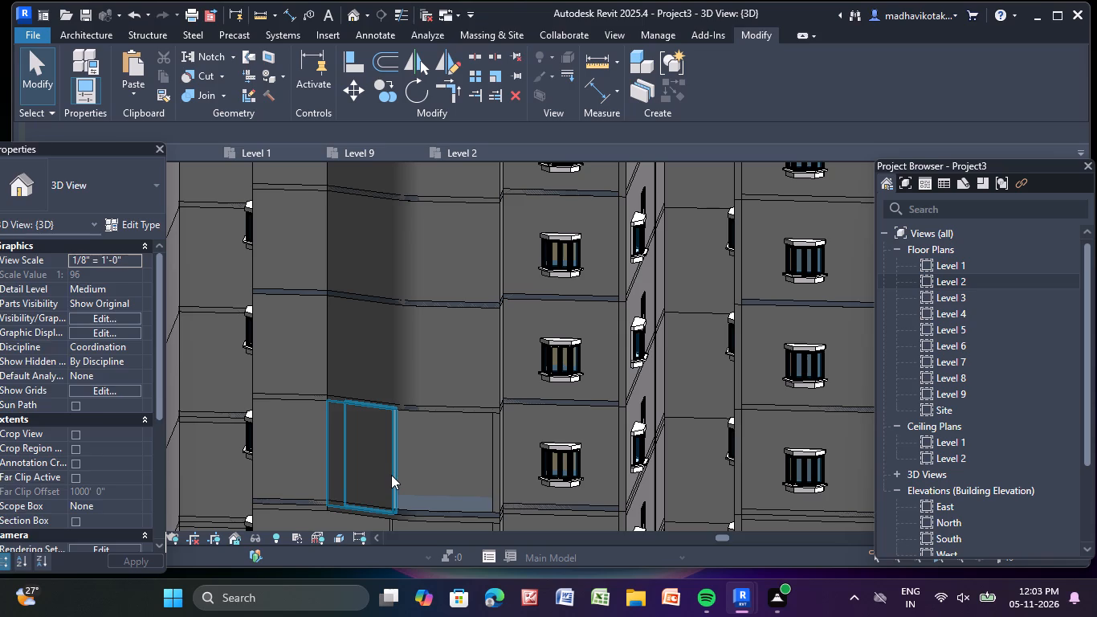
pyautogui.click(391, 475)
pyautogui.press('Delete')
# Delete the straight front 4.5" p wall of the Level 6 balcony.
pyautogui.moveTo(487, 374); pyautogui.dragTo(487, 389, button='middle')
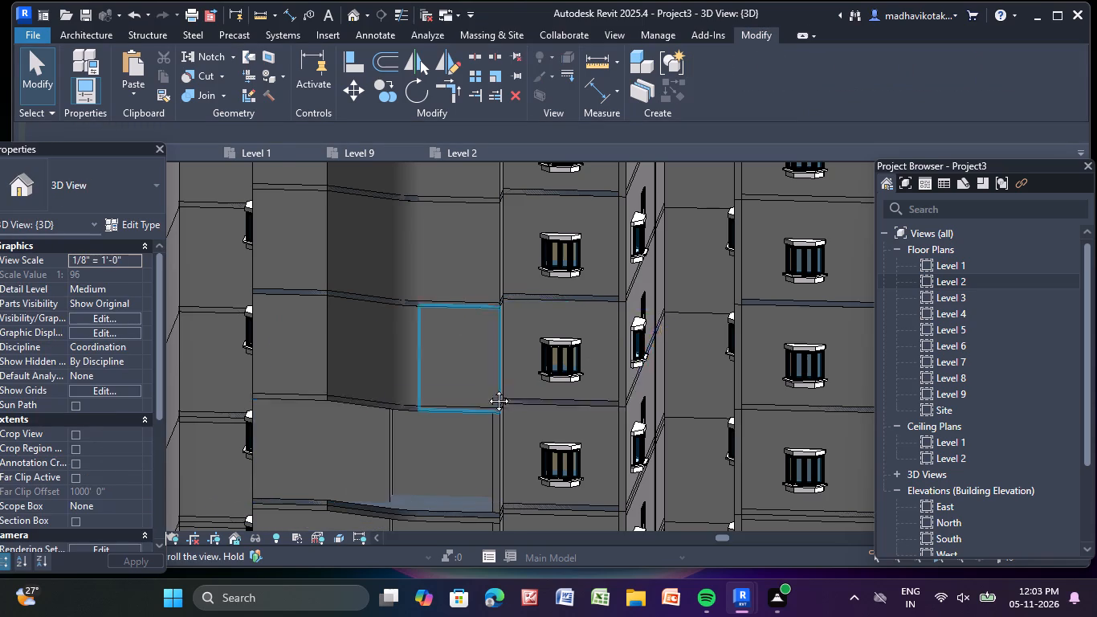
pyautogui.moveTo(487, 389); pyautogui.dragTo(491, 468, button='middle')
pyautogui.click(489, 468)
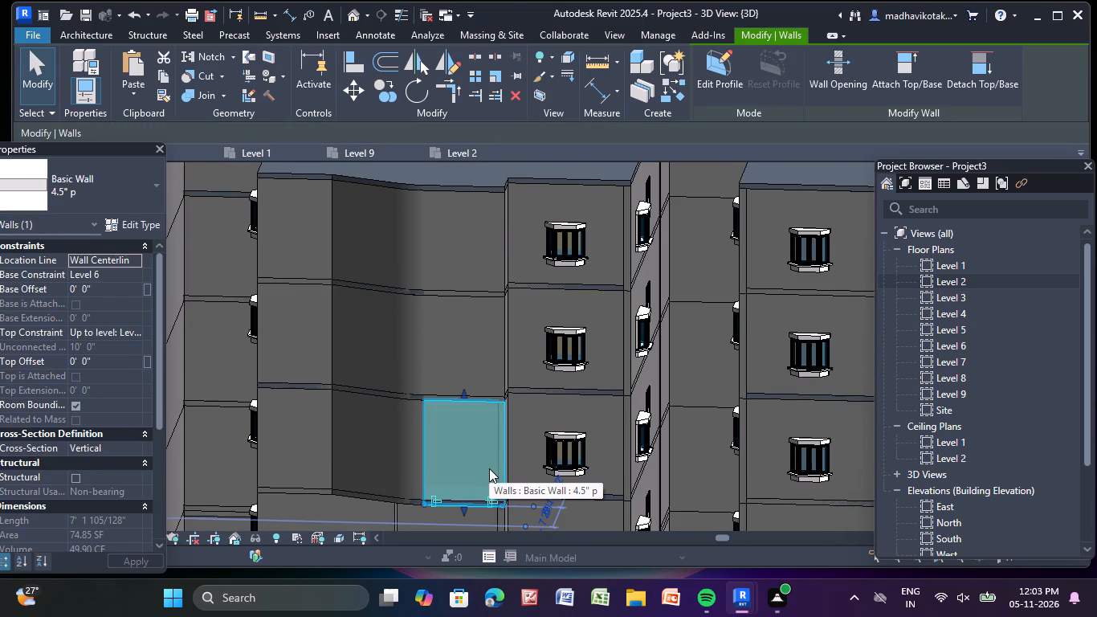
pyautogui.press('Delete')
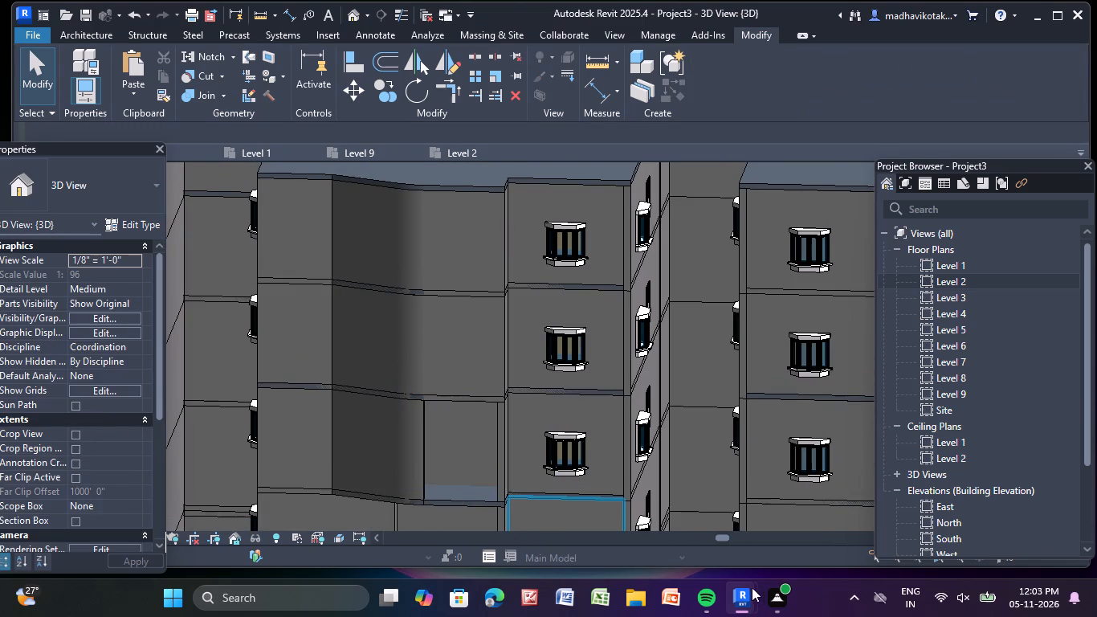
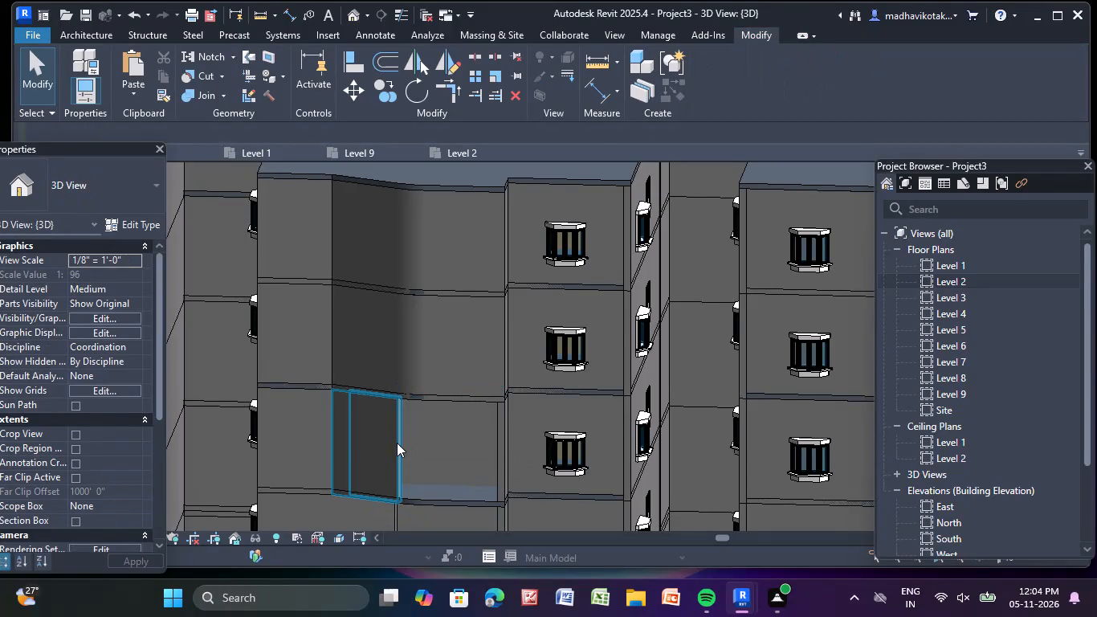
# Delete the angled 4.5" p wall of the Level 6 balcony.
pyautogui.click(397, 443)
pyautogui.press('Delete')
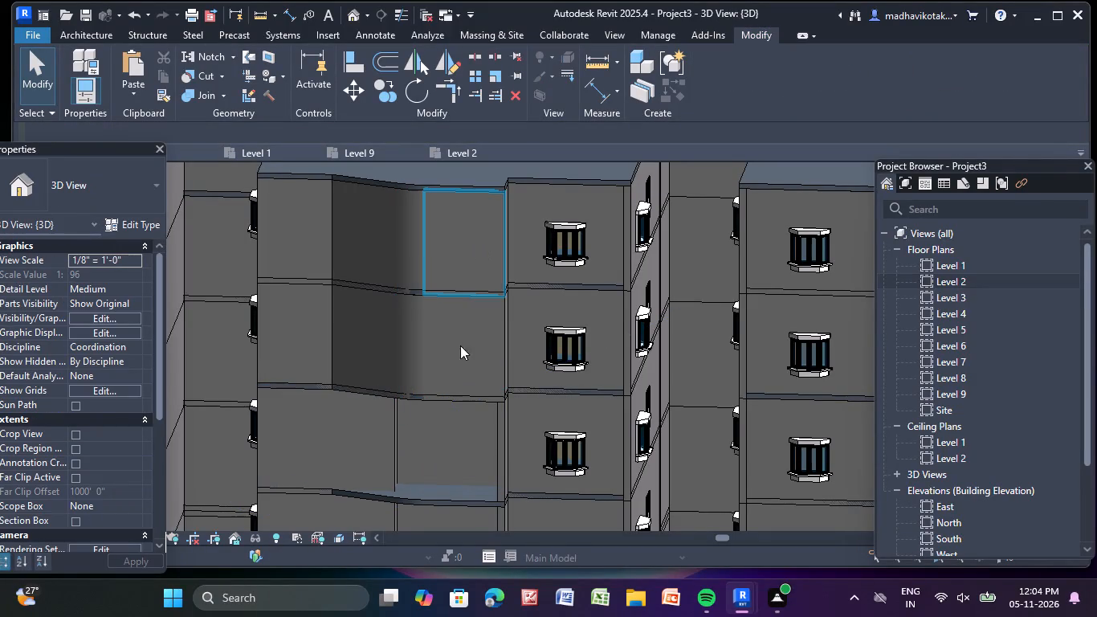
# Delete the straight front, short curved and angled 4.5" p walls enclosing the Level 7 balcony of the same tower.
pyautogui.click(467, 378)
pyautogui.press('Delete')
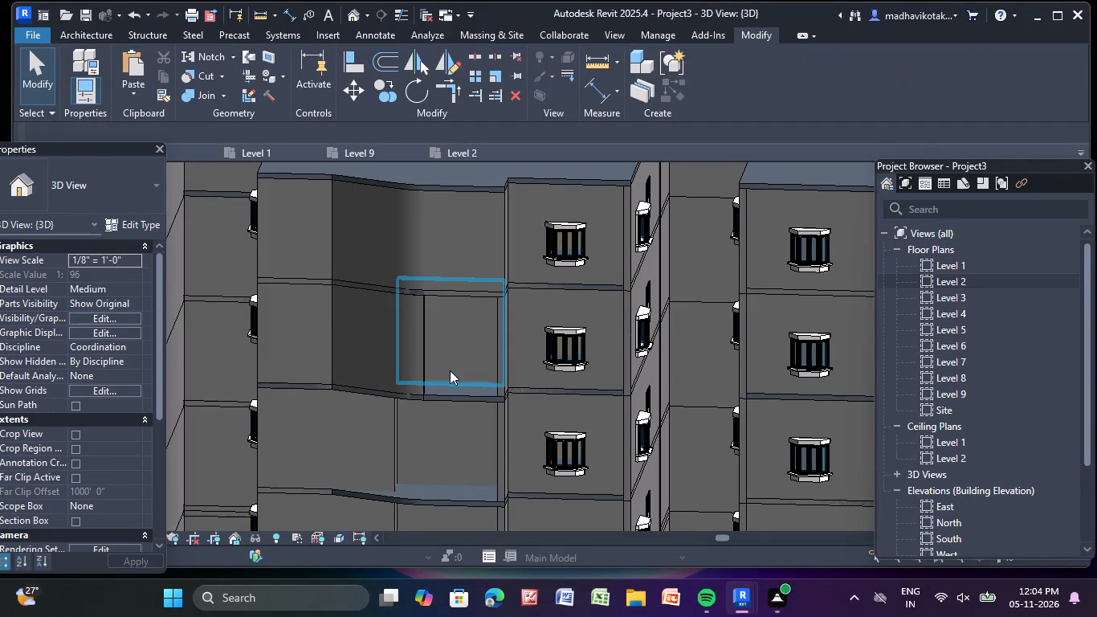
pyautogui.click(412, 350)
pyautogui.press('Delete')
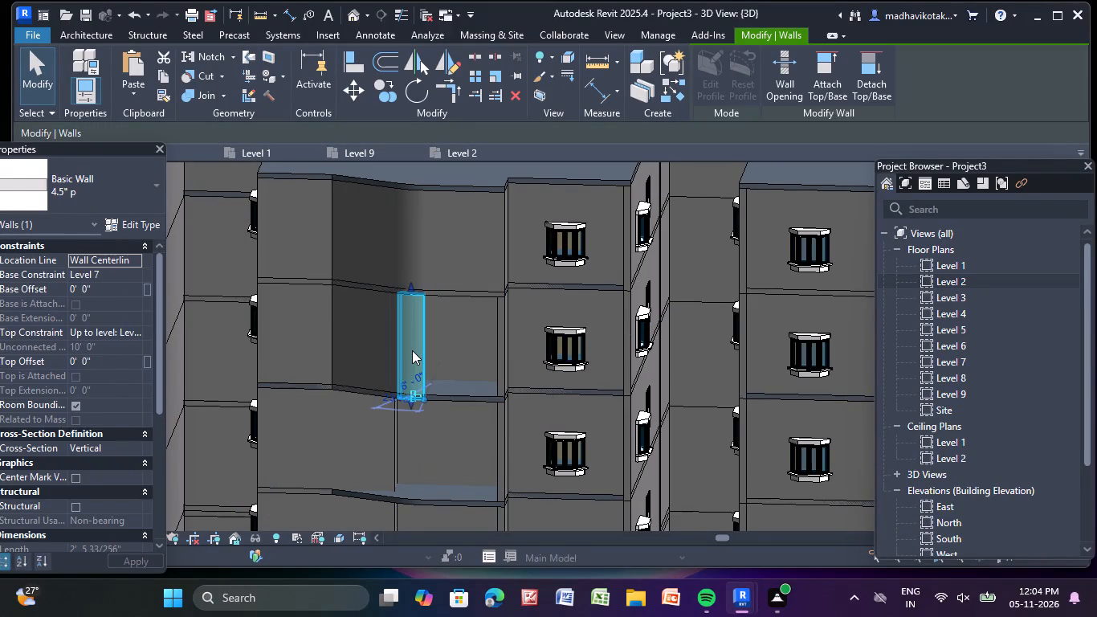
pyautogui.click(391, 345)
pyautogui.press('Delete')
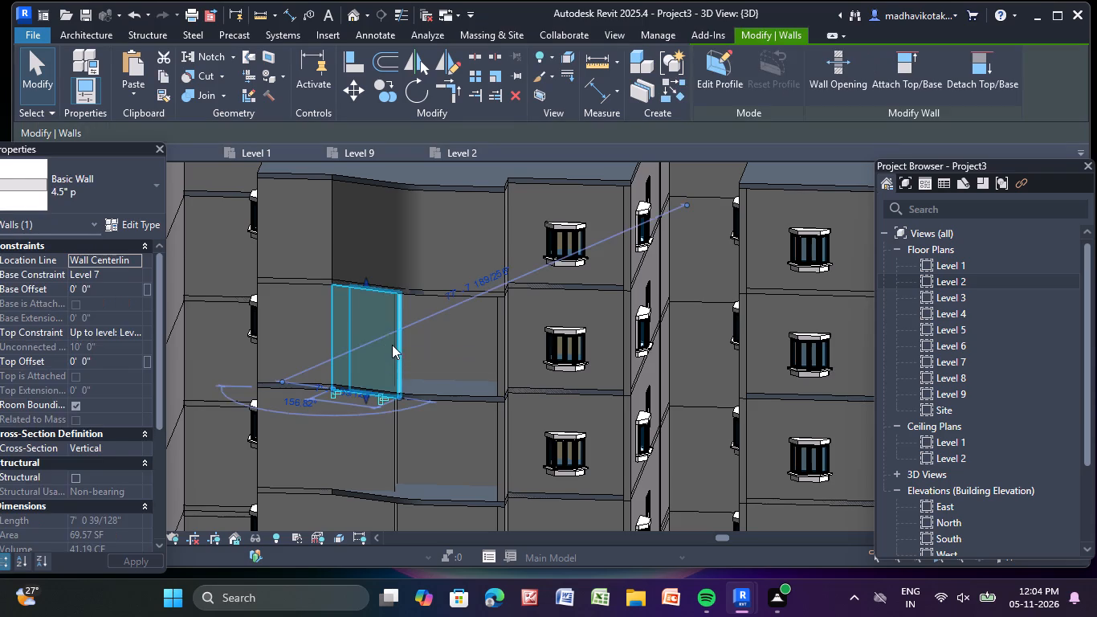
# Delete the short curved, straight front and angled 4.5" p walls enclosing the top balcony on Level 8.
pyautogui.moveTo(378, 371); pyautogui.dragTo(391, 572, button='middle')
pyautogui.click(424, 474)
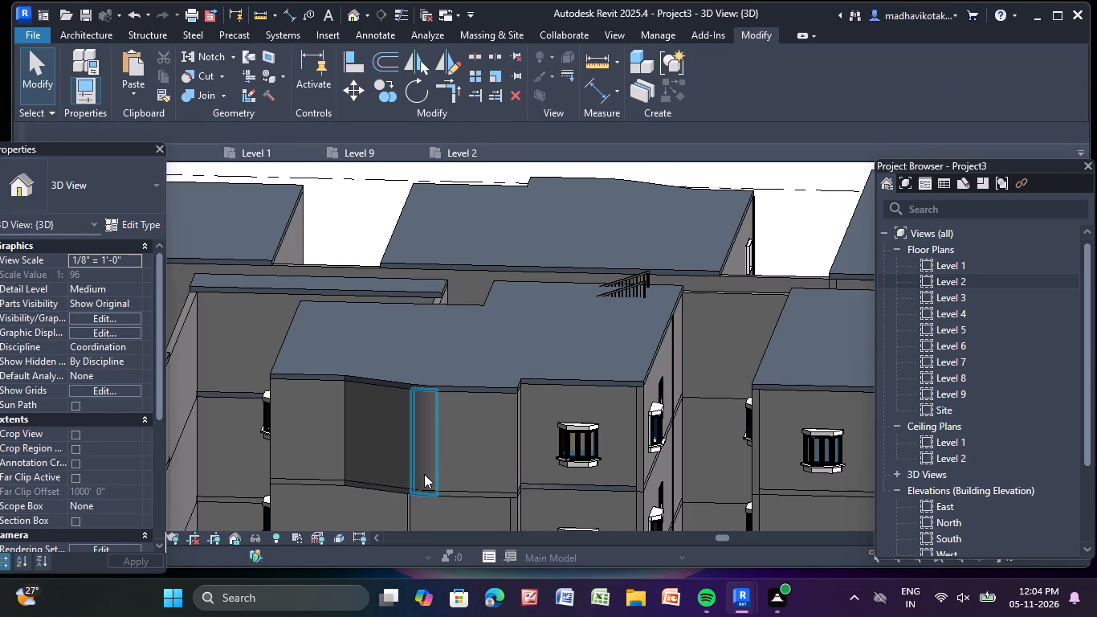
pyautogui.press('Delete')
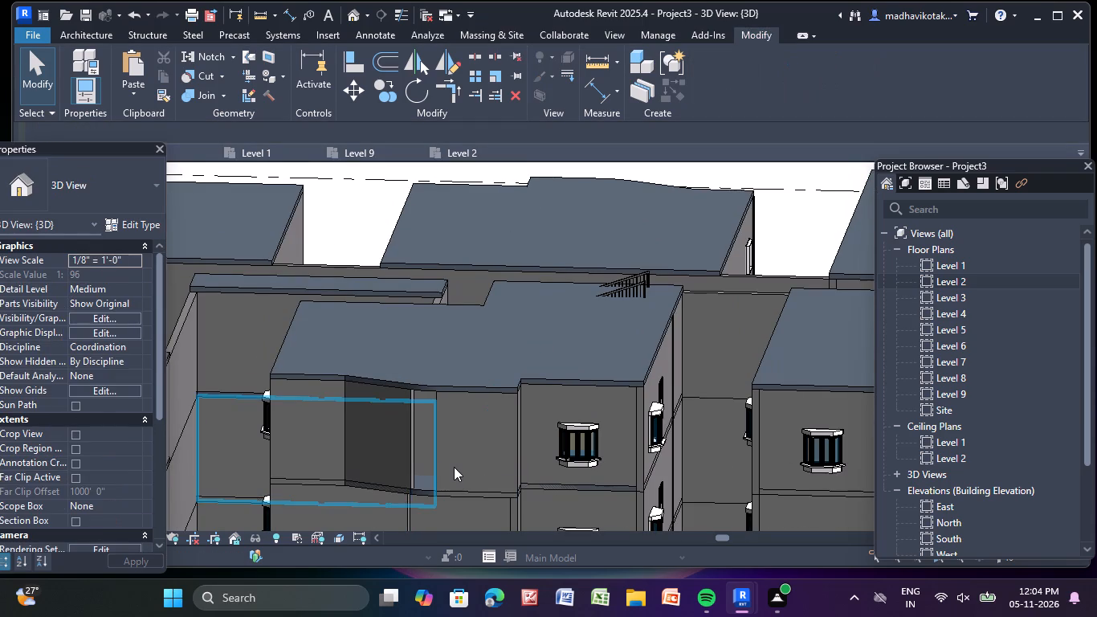
pyautogui.click(454, 467)
pyautogui.press('Delete')
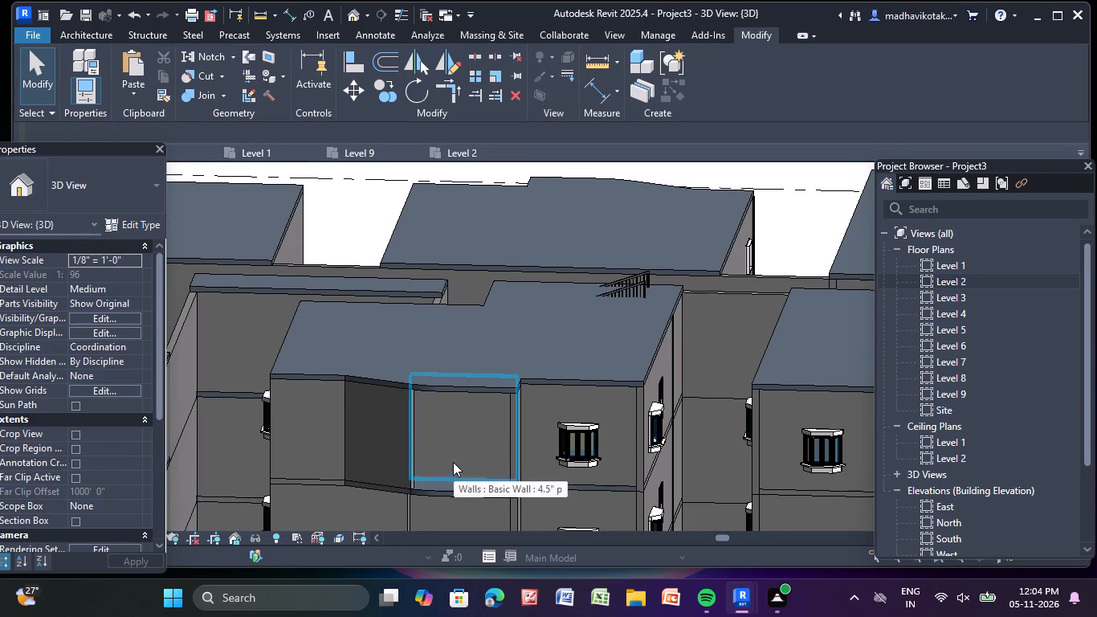
pyautogui.click(410, 443)
pyautogui.press('Delete')
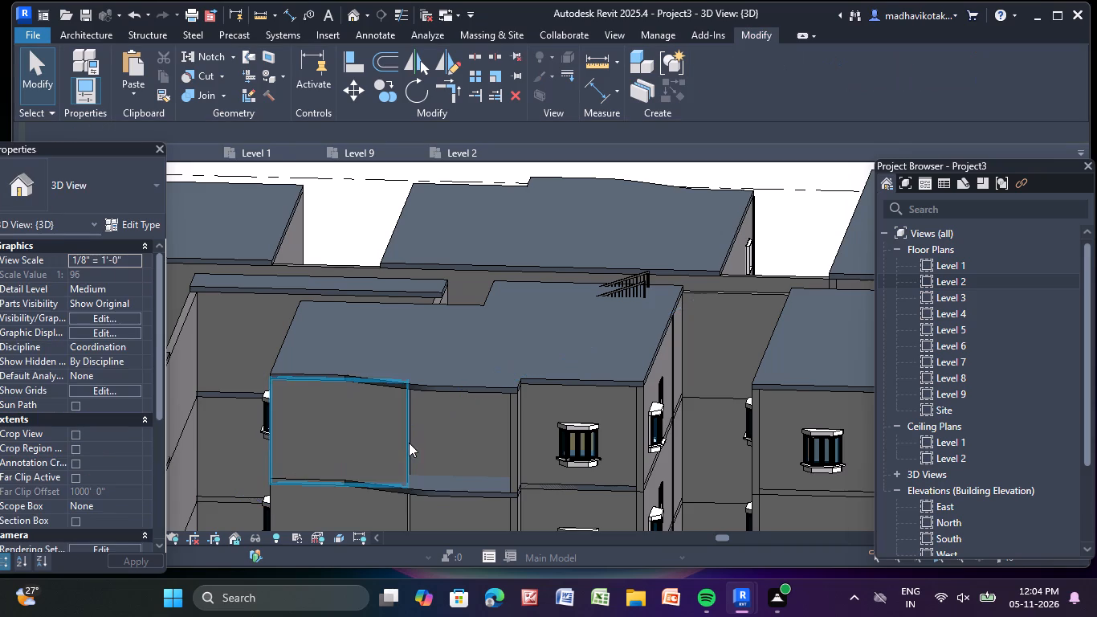
# Open the Level 2 floor plan at the same tower's opened balcony beside the 1292sft label.
pyautogui.scroll(-12, 449, 408)
pyautogui.moveTo(485, 430); pyautogui.dragTo(470, 164, button='middle')
pyautogui.scroll(5, 430, 276)
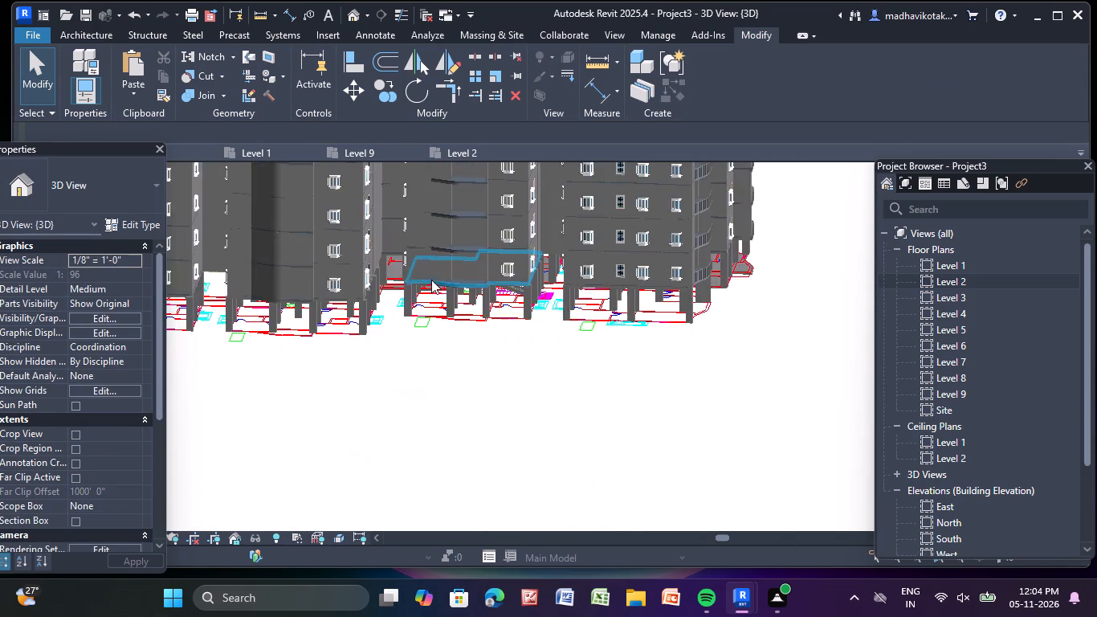
pyautogui.scroll(4, 431, 280)
pyautogui.moveTo(432, 312); pyautogui.dragTo(421, 374, button='middle')
pyautogui.moveTo(460, 354); pyautogui.dragTo(404, 439, button='middle')
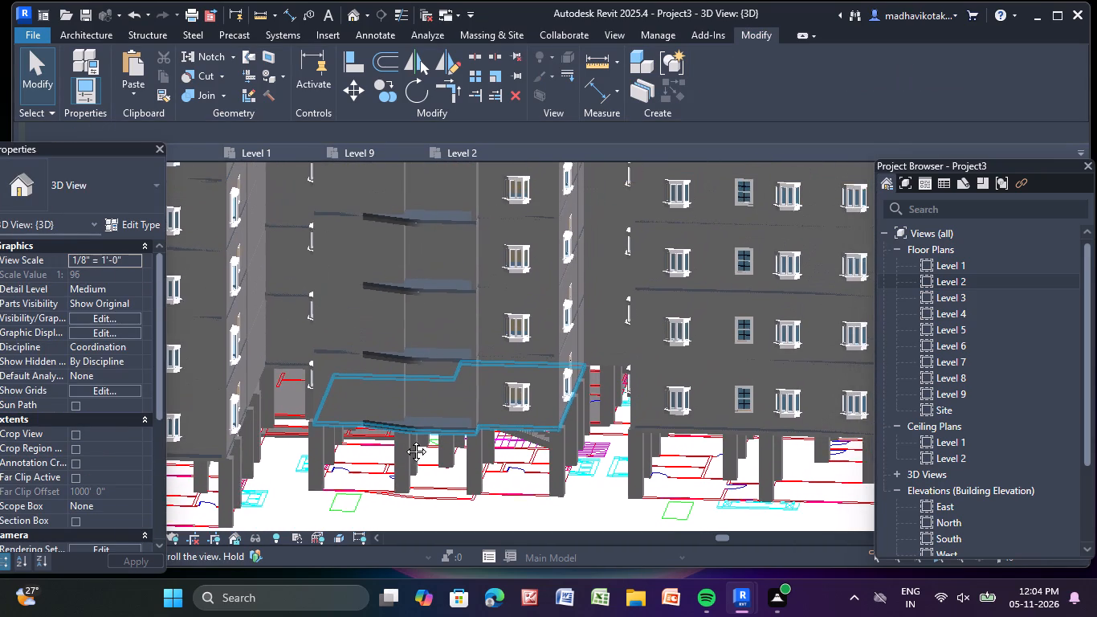
pyautogui.moveTo(404, 439); pyautogui.dragTo(401, 443, button='middle')
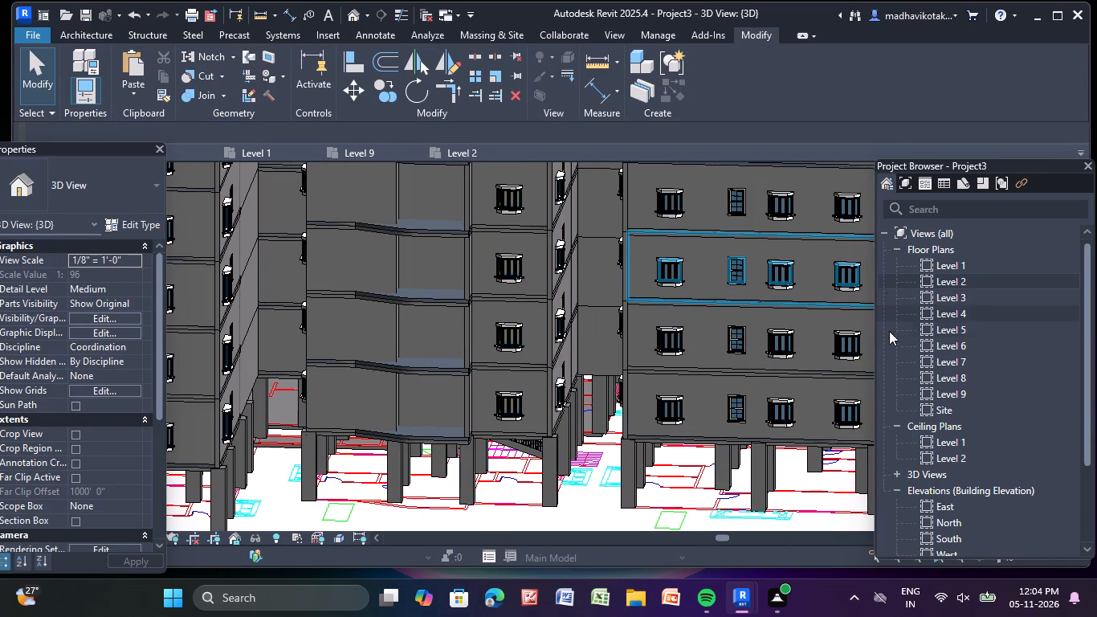
pyautogui.doubleClick(977, 278)
pyautogui.scroll(-6, 620, 335)
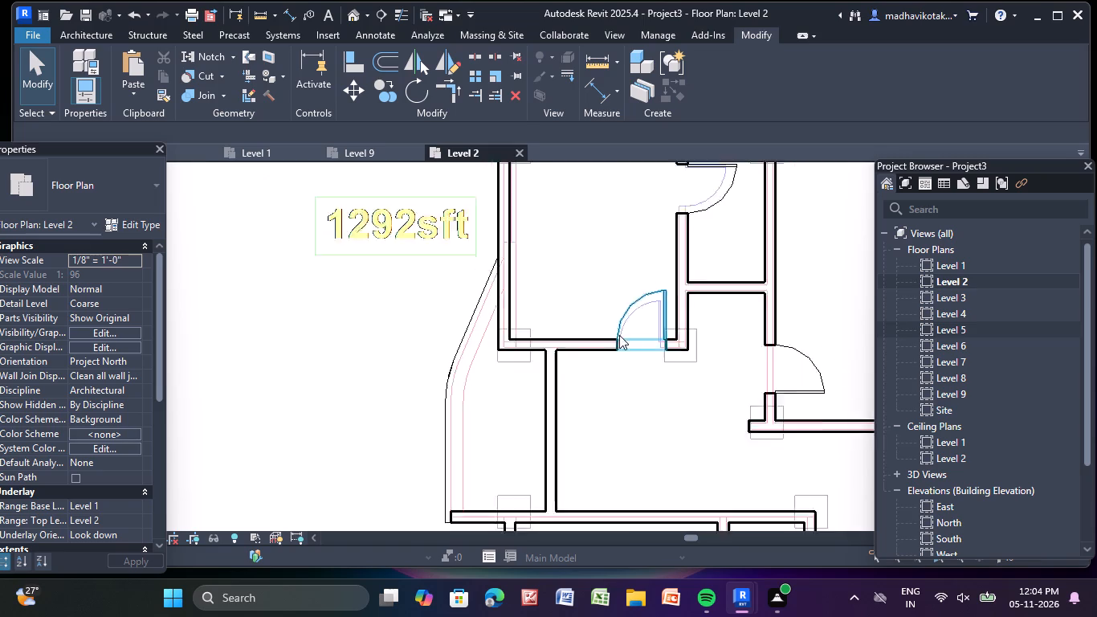
pyautogui.scroll(-3, 564, 370)
pyautogui.moveTo(562, 380); pyautogui.dragTo(480, 318, button='middle')
pyautogui.scroll(6, 487, 321)
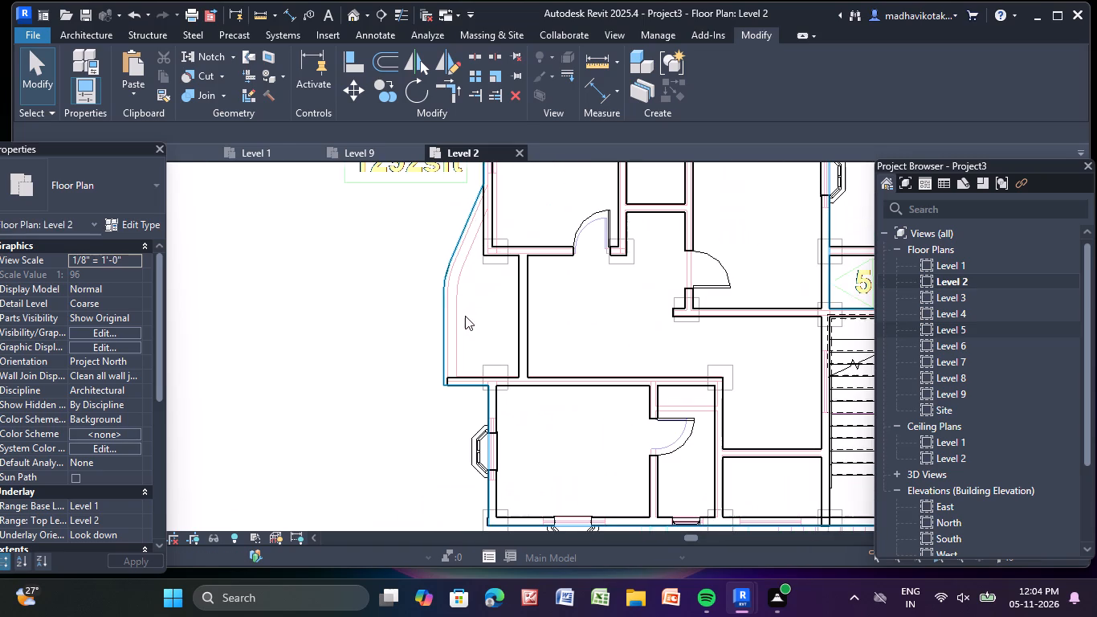
# Start a Handrail - Rectangular railing path on Level 2 from the balcony's slab edges: short return, straight front, curved and angled segments.
pyautogui.moveTo(91, 26); pyautogui.dragTo(77, 34)
pyautogui.click(68, 40)
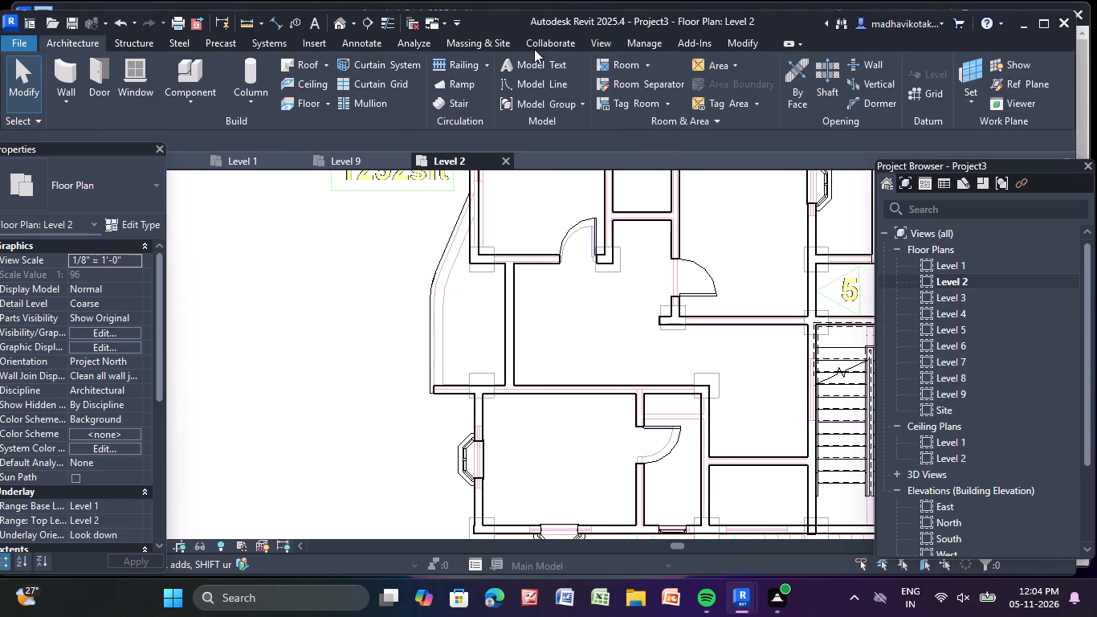
pyautogui.click(459, 59)
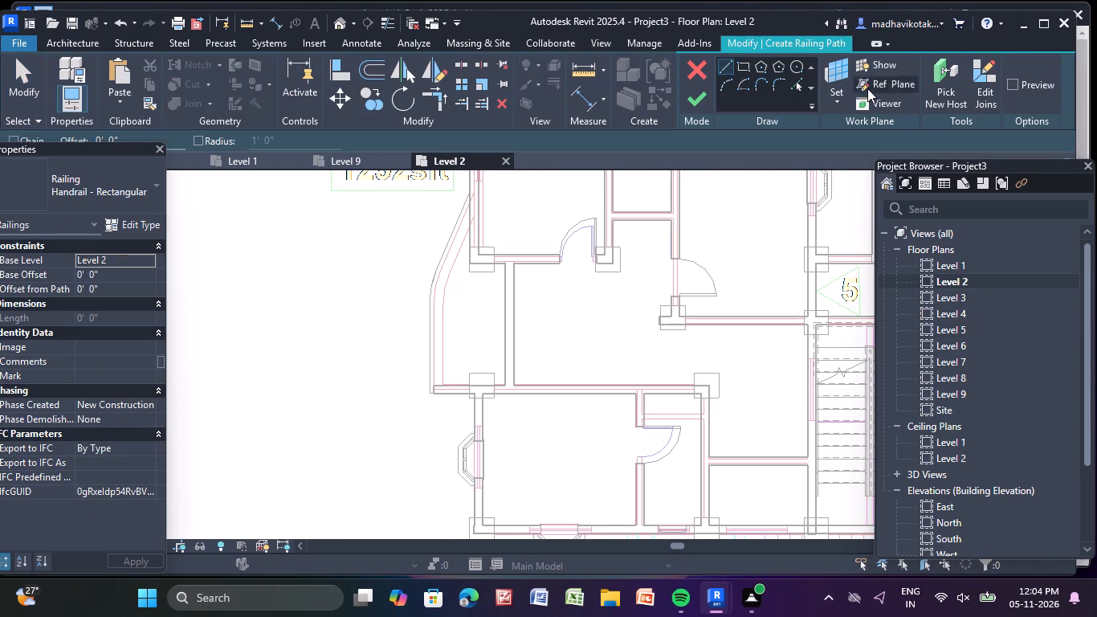
pyautogui.click(793, 85)
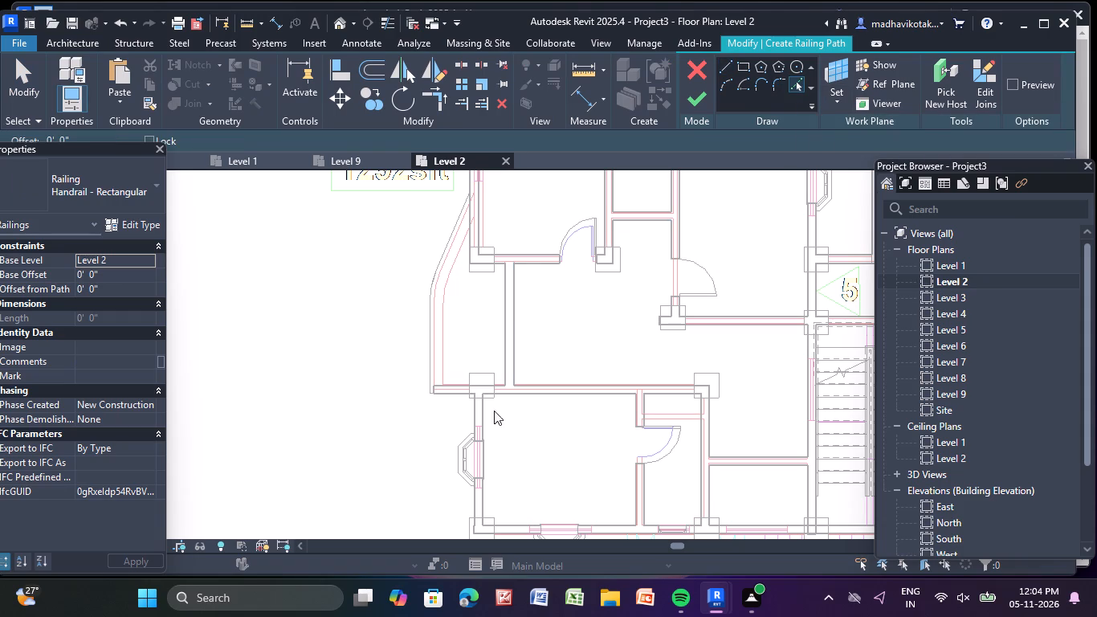
pyautogui.scroll(14, 422, 394)
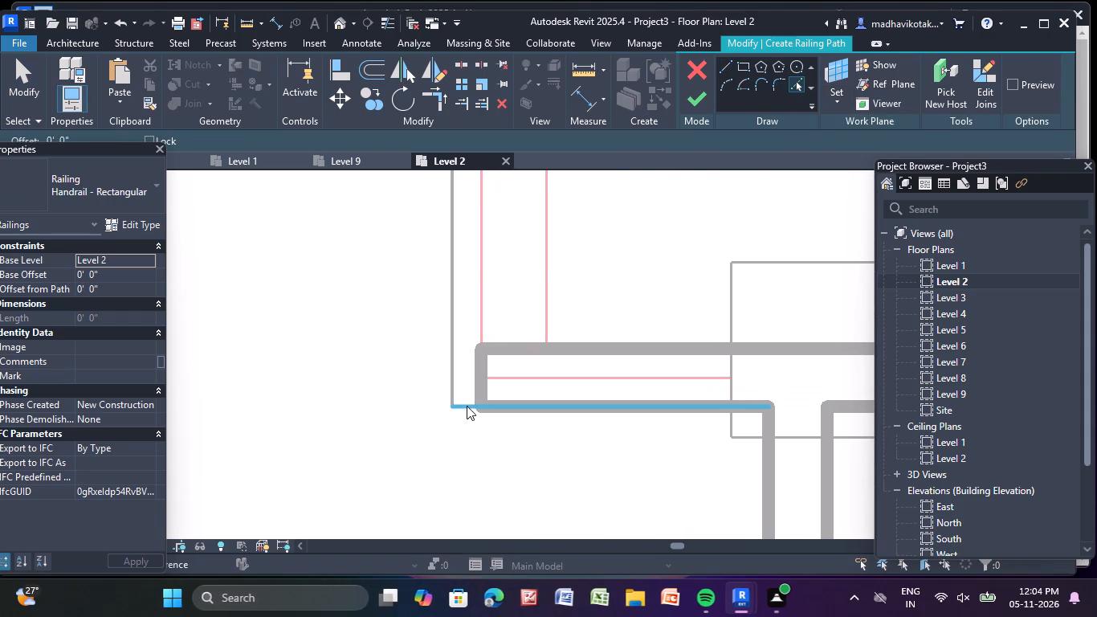
pyautogui.click(466, 406)
pyautogui.click(447, 369)
pyautogui.scroll(-6, 294, 288)
pyautogui.moveTo(307, 281); pyautogui.dragTo(349, 381, button='middle')
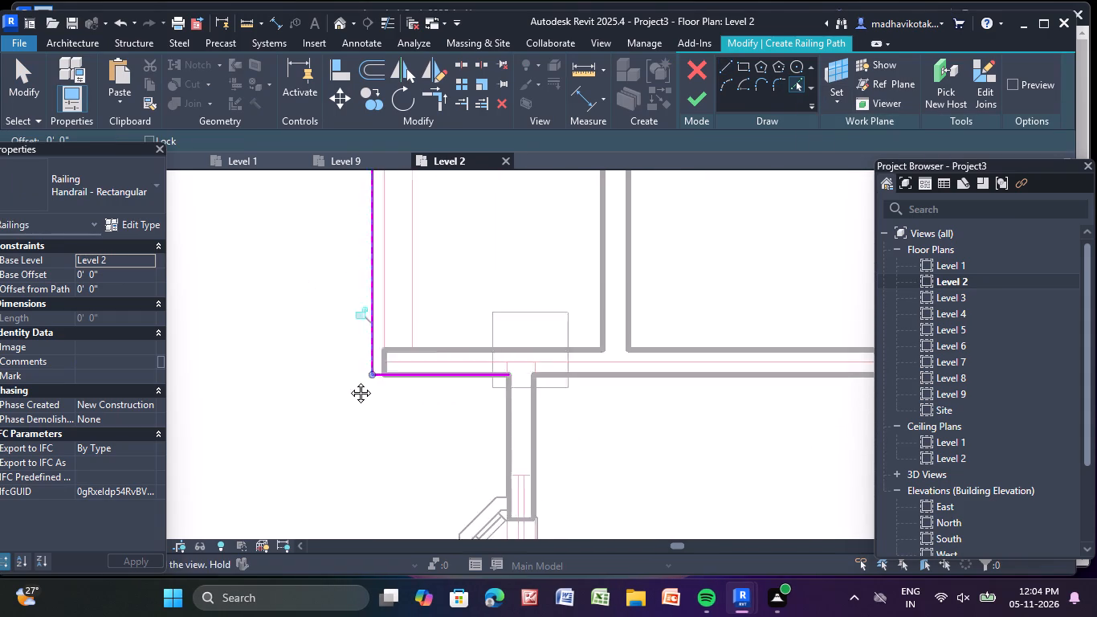
pyautogui.moveTo(349, 381); pyautogui.dragTo(392, 487, button='middle')
pyautogui.moveTo(459, 324); pyautogui.dragTo(419, 480, button='middle')
pyautogui.click(406, 380)
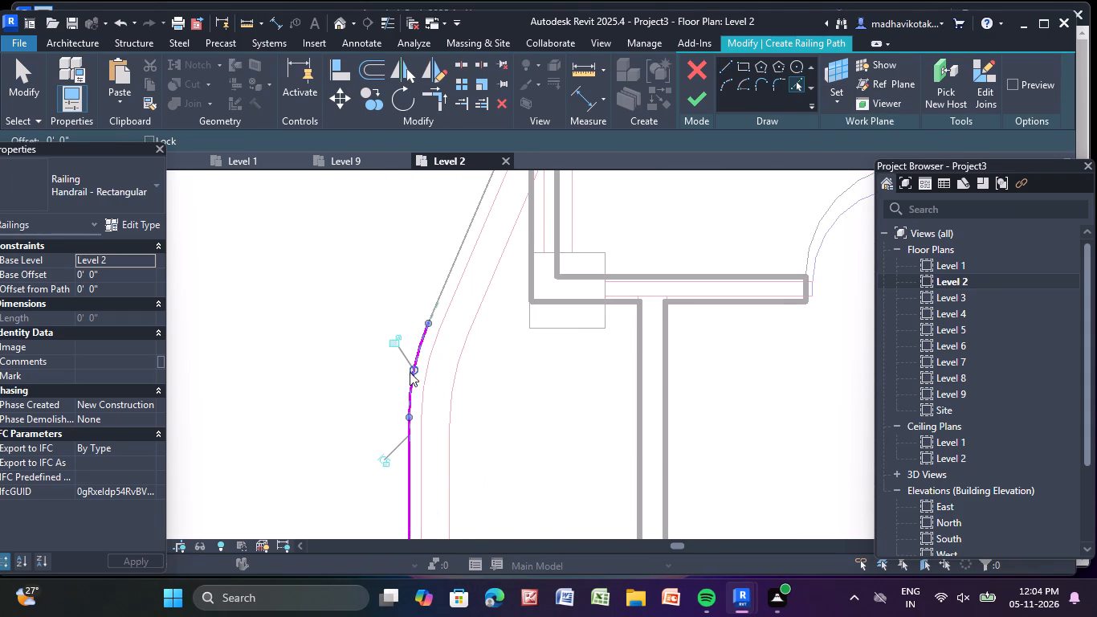
pyautogui.moveTo(428, 336); pyautogui.dragTo(403, 485, button='middle')
pyautogui.scroll(1, 403, 485)
pyautogui.click(419, 427)
pyautogui.scroll(-4, 418, 427)
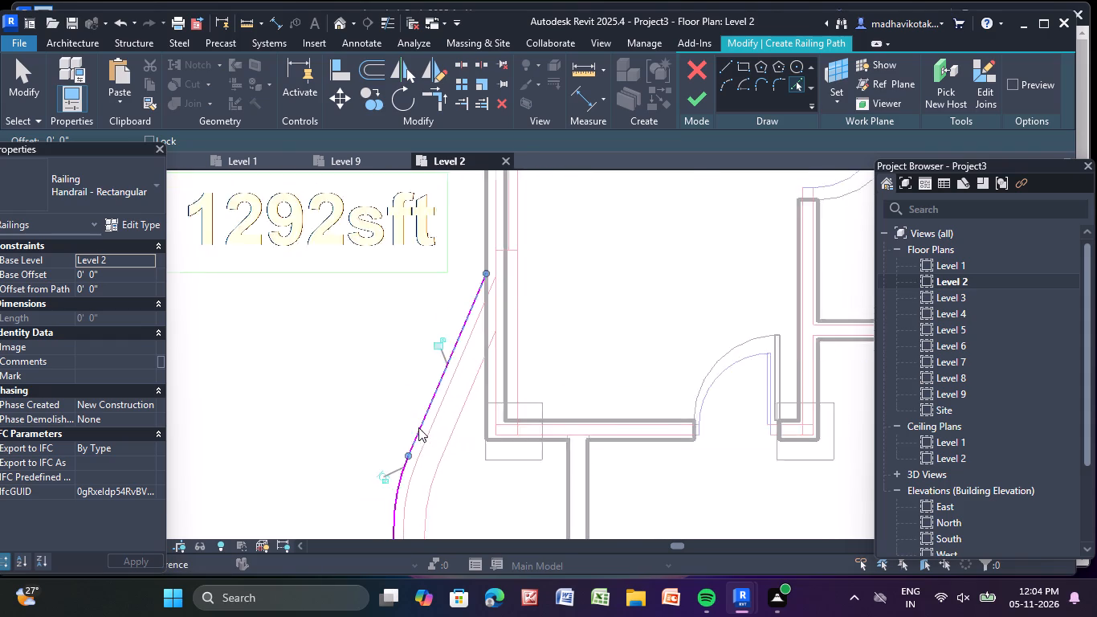
pyautogui.scroll(-1, 418, 427)
pyautogui.moveTo(418, 427); pyautogui.dragTo(399, 276, button='middle')
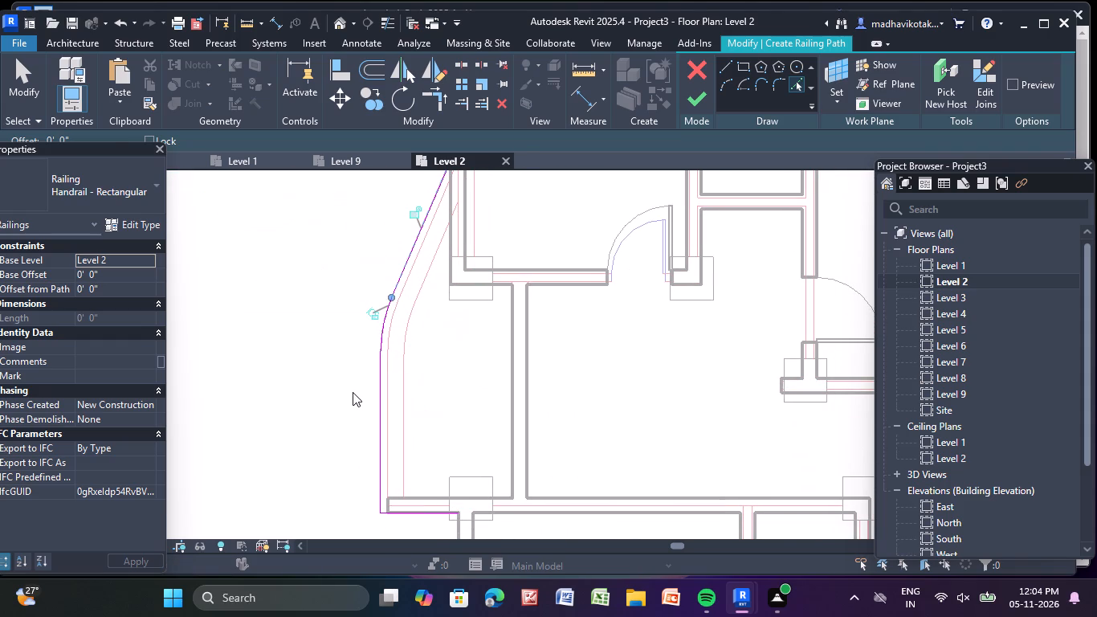
pyautogui.press('Escape')
pyautogui.press('Escape')
# Shorten the path's return segment to the outer corner of the balcony's side wall and finish the railing.
pyautogui.moveTo(381, 523); pyautogui.dragTo(366, 349, button='middle')
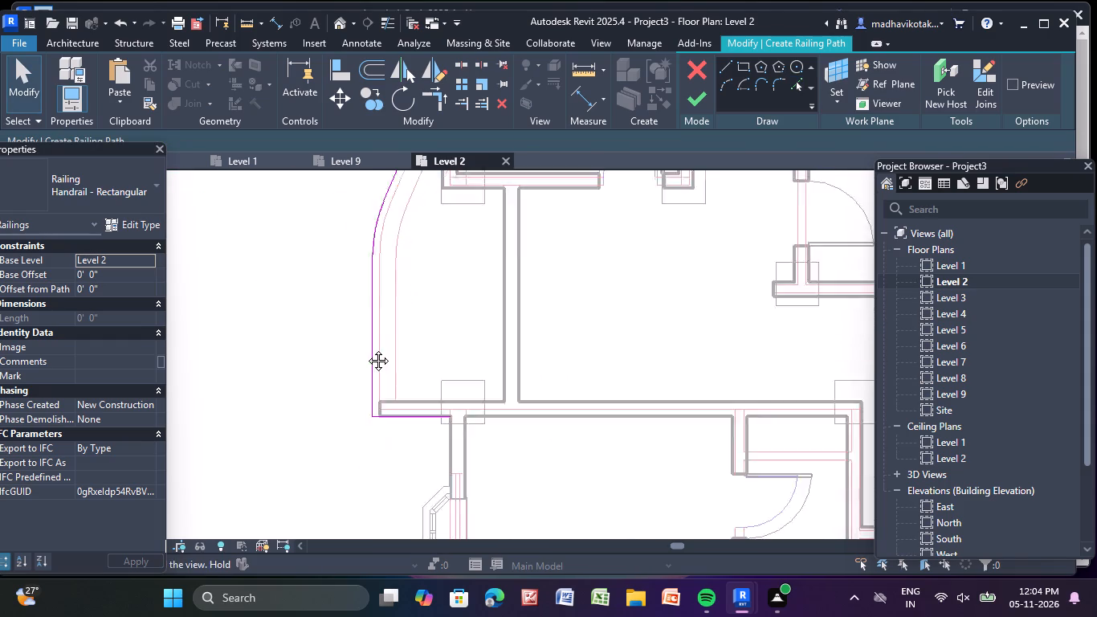
pyautogui.moveTo(366, 349); pyautogui.dragTo(364, 323, button='middle')
pyautogui.scroll(6, 369, 323)
pyautogui.click(382, 294)
pyautogui.scroll(4, 396, 301)
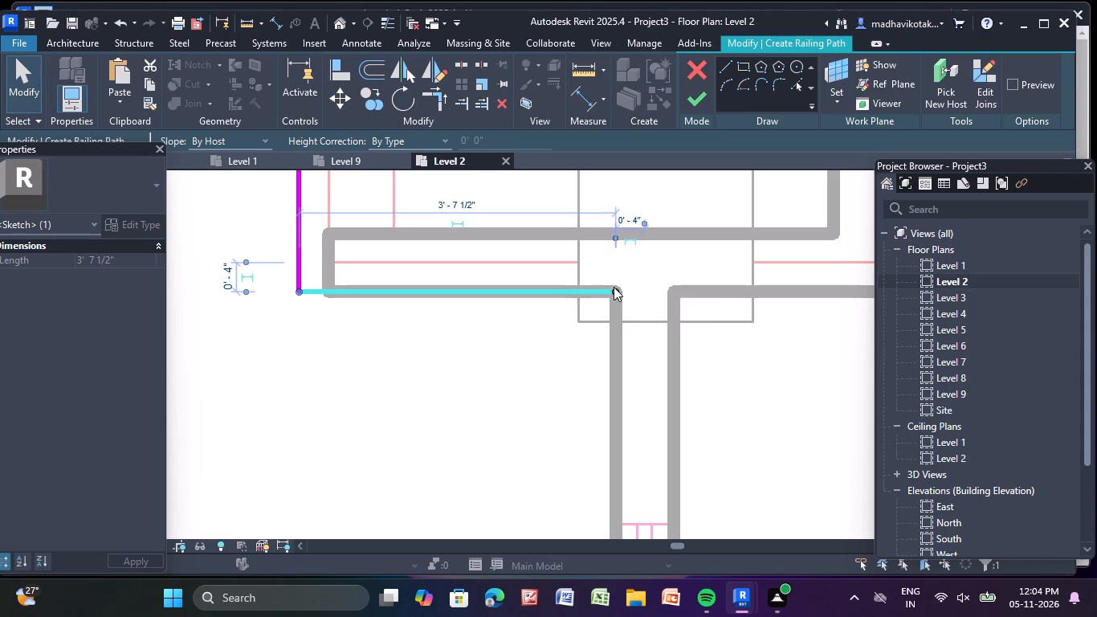
pyautogui.moveTo(615, 291); pyautogui.dragTo(341, 297)
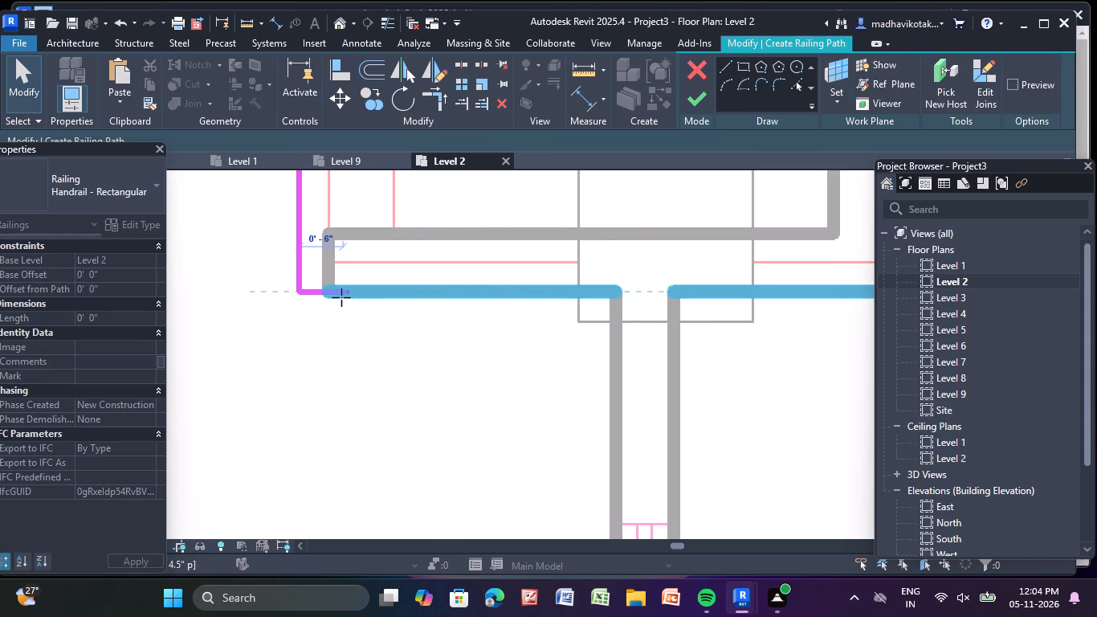
pyautogui.moveTo(341, 297); pyautogui.dragTo(326, 292)
pyautogui.click(284, 352)
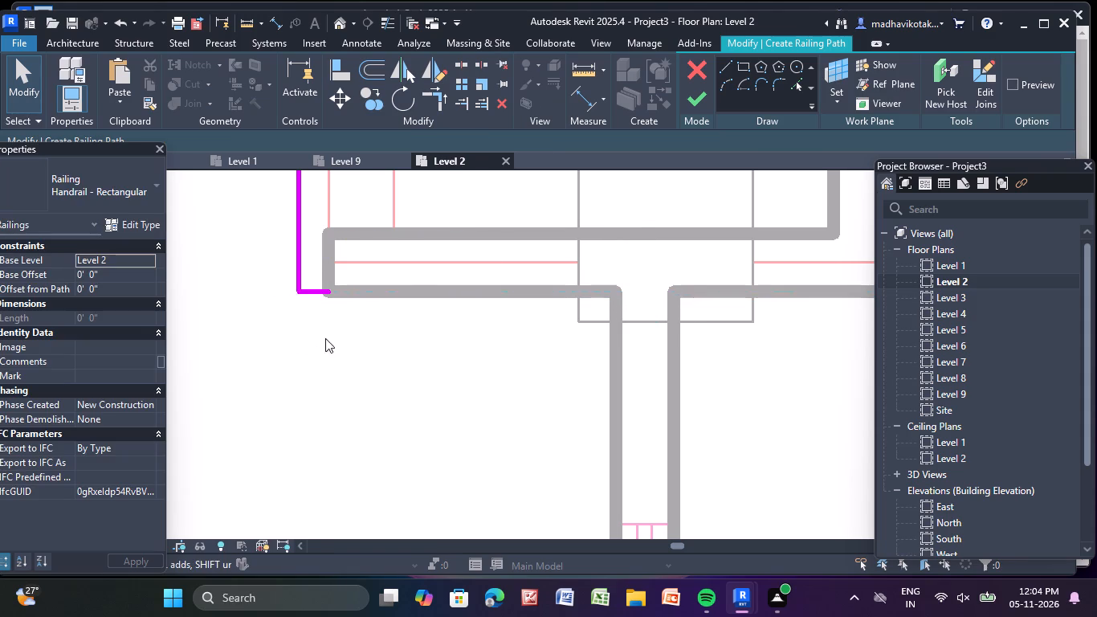
pyautogui.scroll(-10, 329, 338)
pyautogui.scroll(1, 341, 344)
pyautogui.scroll(-8, 341, 344)
pyautogui.moveTo(366, 261); pyautogui.dragTo(363, 429, button='middle')
pyautogui.scroll(6, 349, 353)
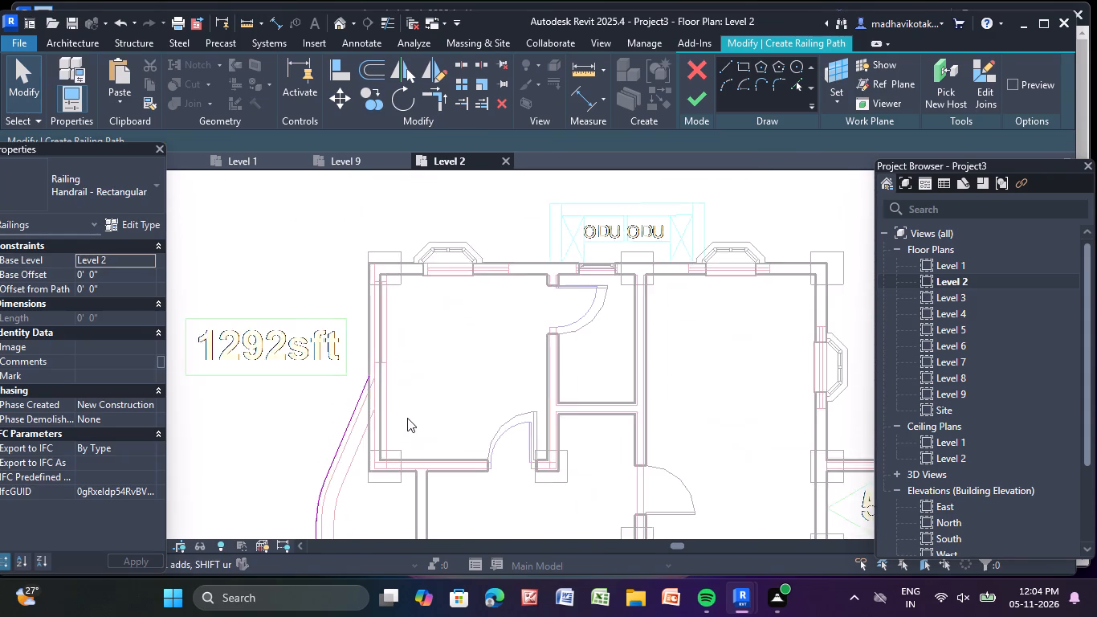
pyautogui.scroll(14, 407, 418)
pyautogui.scroll(-6, 374, 325)
pyautogui.scroll(1, 375, 325)
pyautogui.scroll(-12, 375, 325)
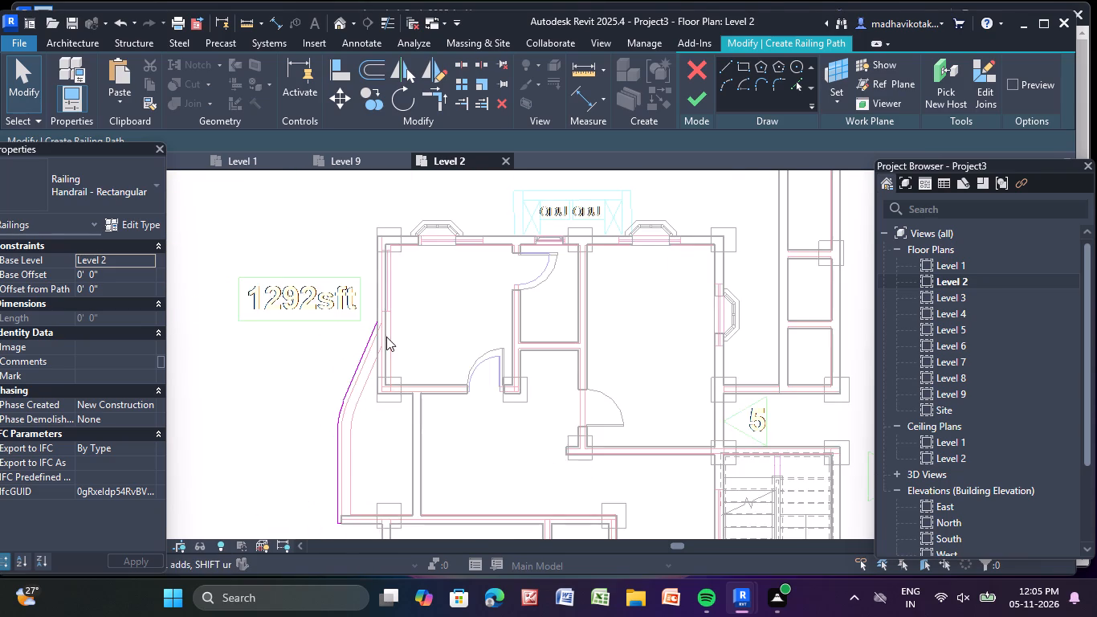
pyautogui.scroll(-3, 387, 339)
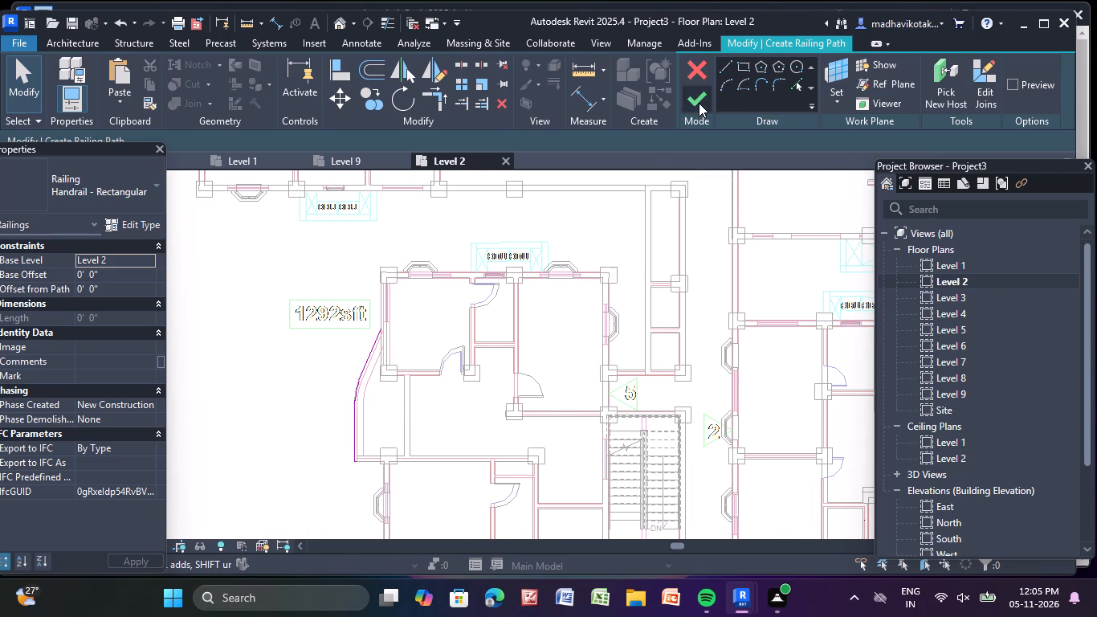
pyautogui.click(699, 103)
# In the 3D view, copy the tower's new Level 2 balcony railing and paste it aligned to Level 3.
pyautogui.scroll(-6, 447, 249)
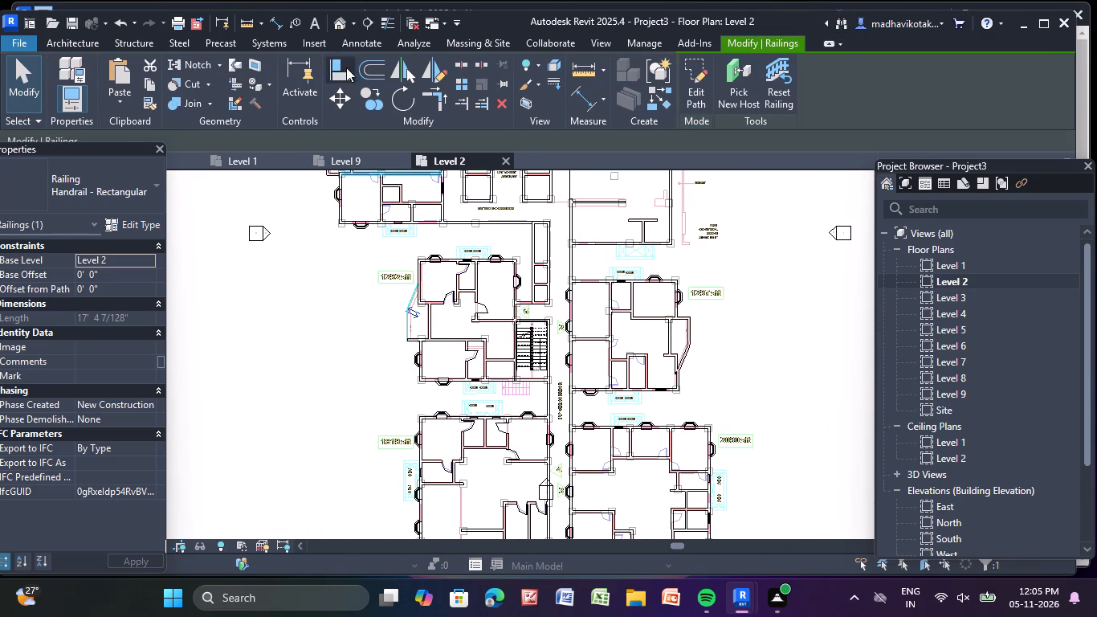
pyautogui.click(343, 25)
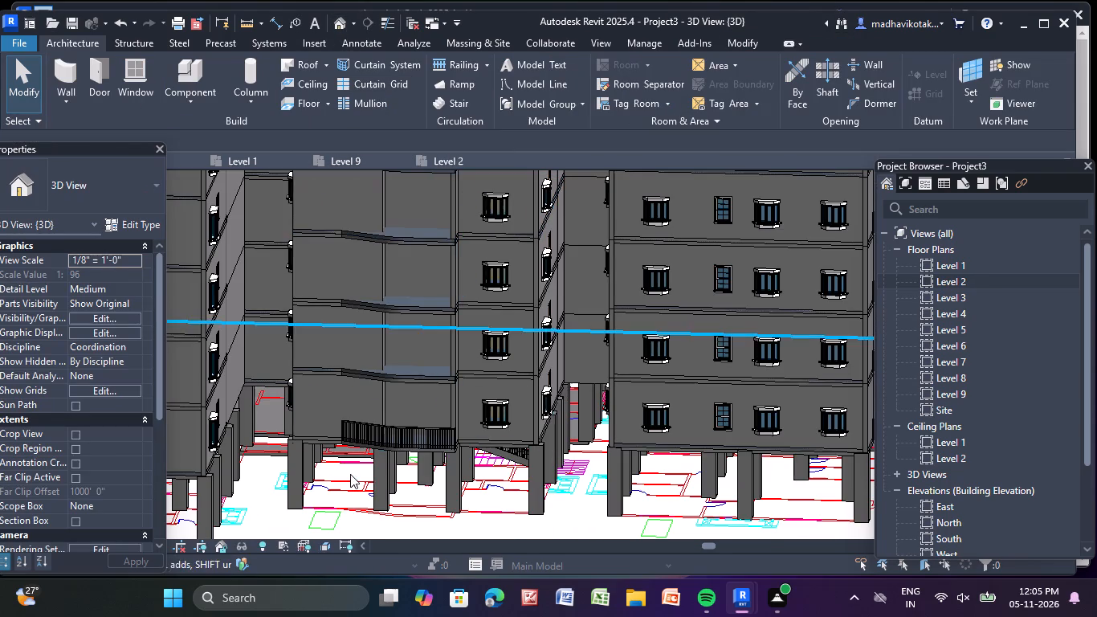
pyautogui.scroll(7, 353, 472)
pyautogui.click(450, 379)
pyautogui.scroll(-10, 409, 398)
pyautogui.moveTo(381, 447); pyautogui.dragTo(368, 554, button='middle')
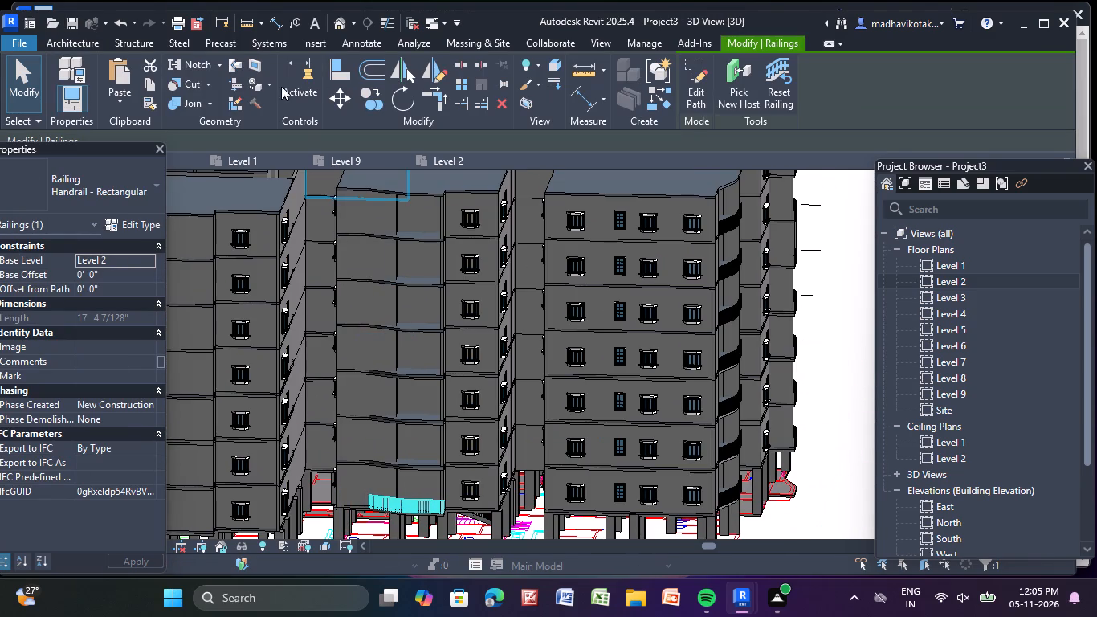
pyautogui.click(145, 80)
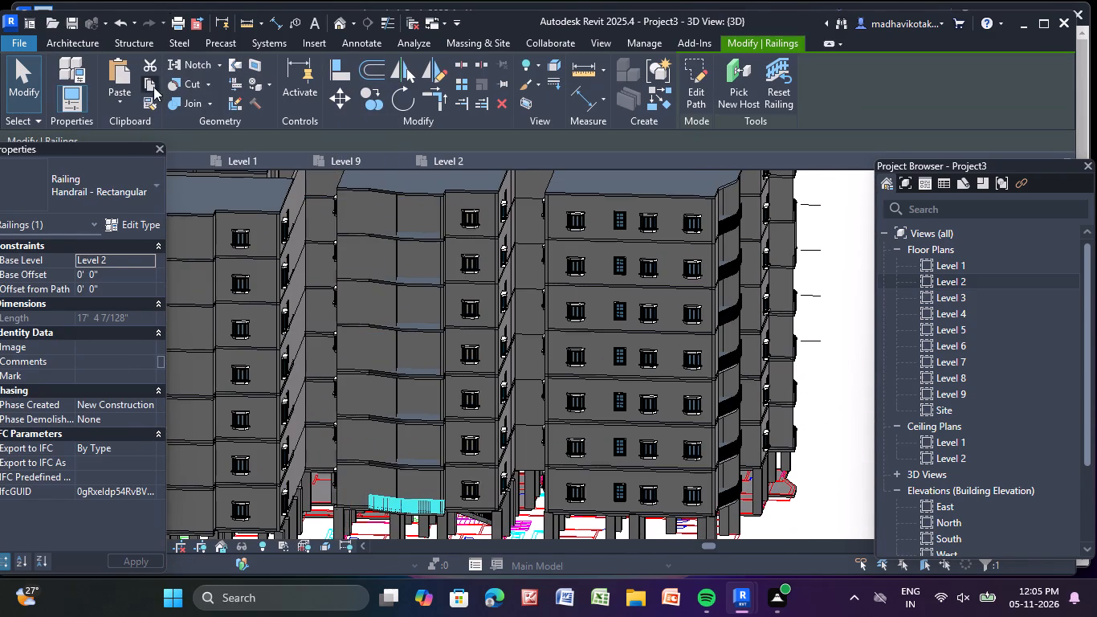
pyautogui.click(118, 98)
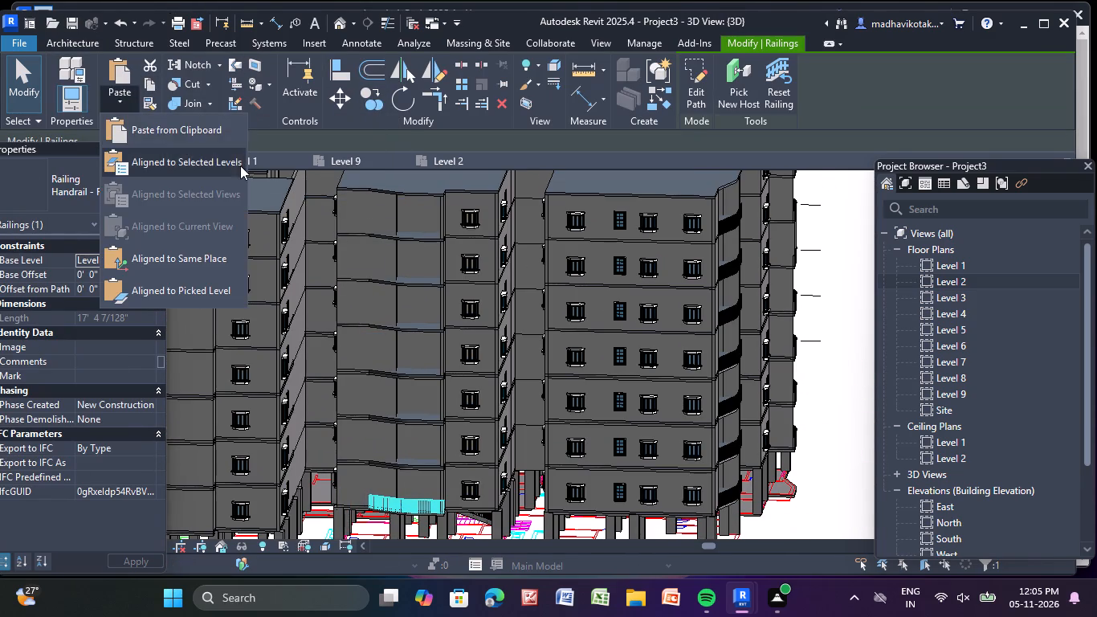
pyautogui.click(229, 160)
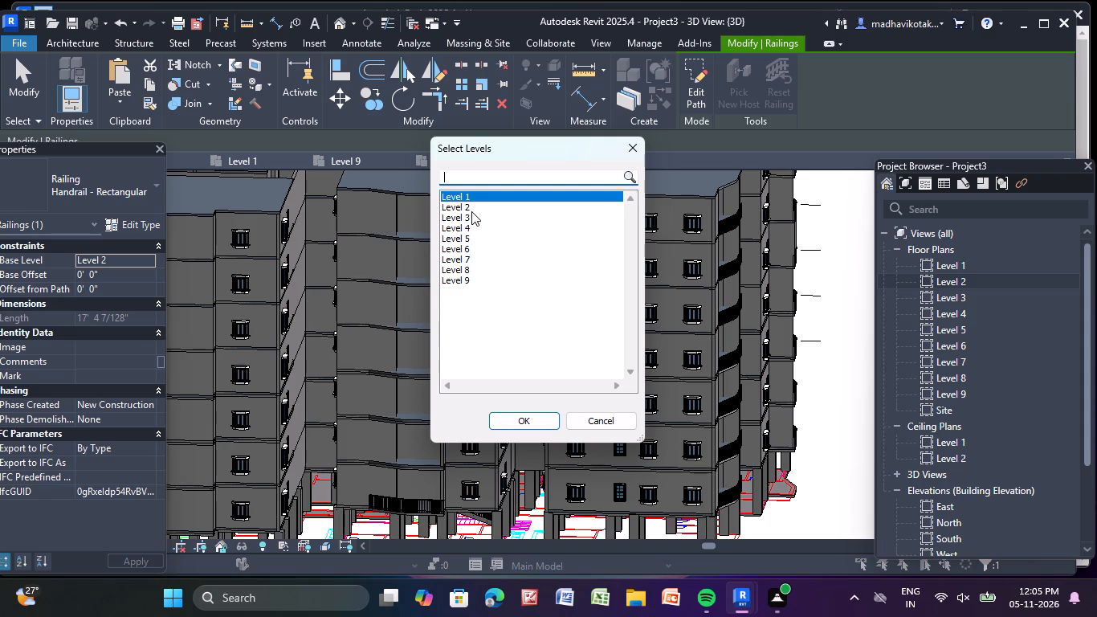
pyautogui.moveTo(467, 218); pyautogui.dragTo(465, 274)
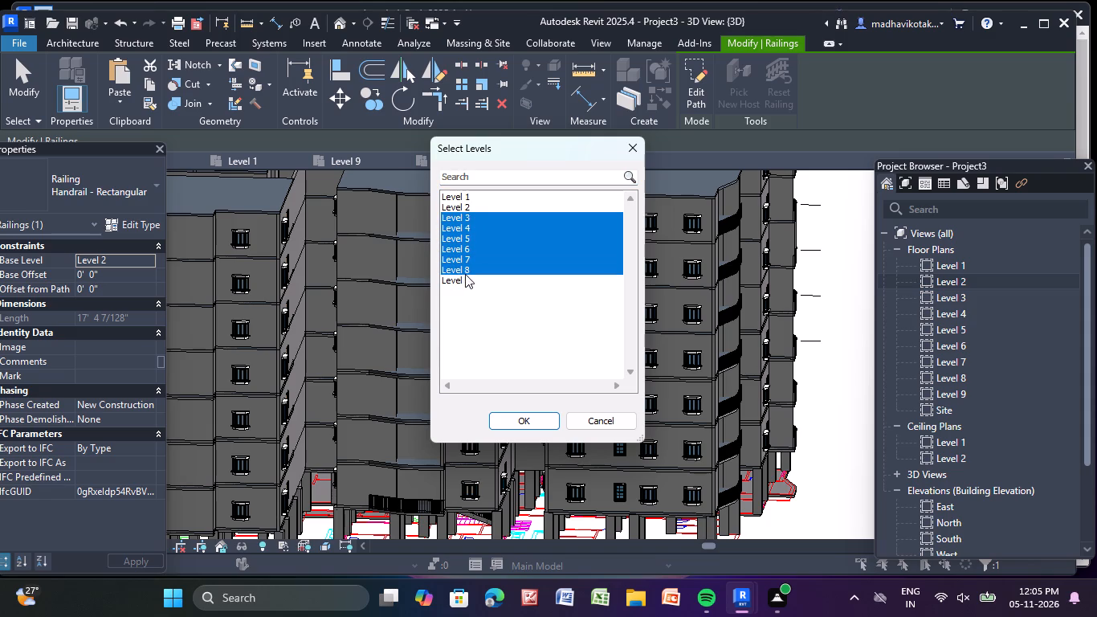
pyautogui.moveTo(465, 274); pyautogui.dragTo(465, 275)
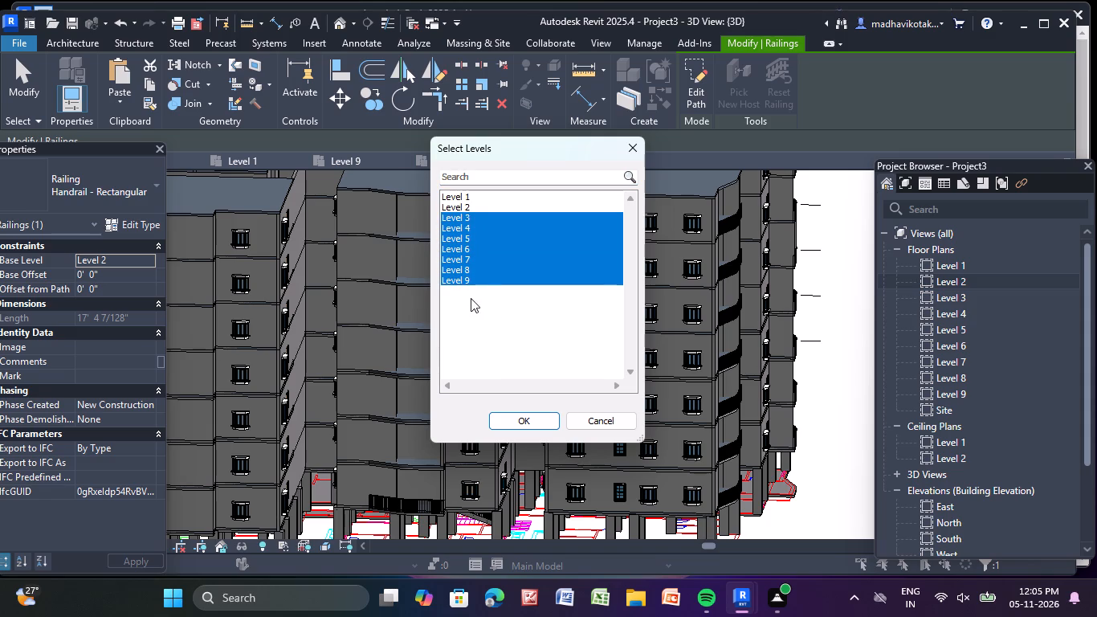
pyautogui.click(463, 213)
pyautogui.moveTo(463, 213); pyautogui.dragTo(469, 239)
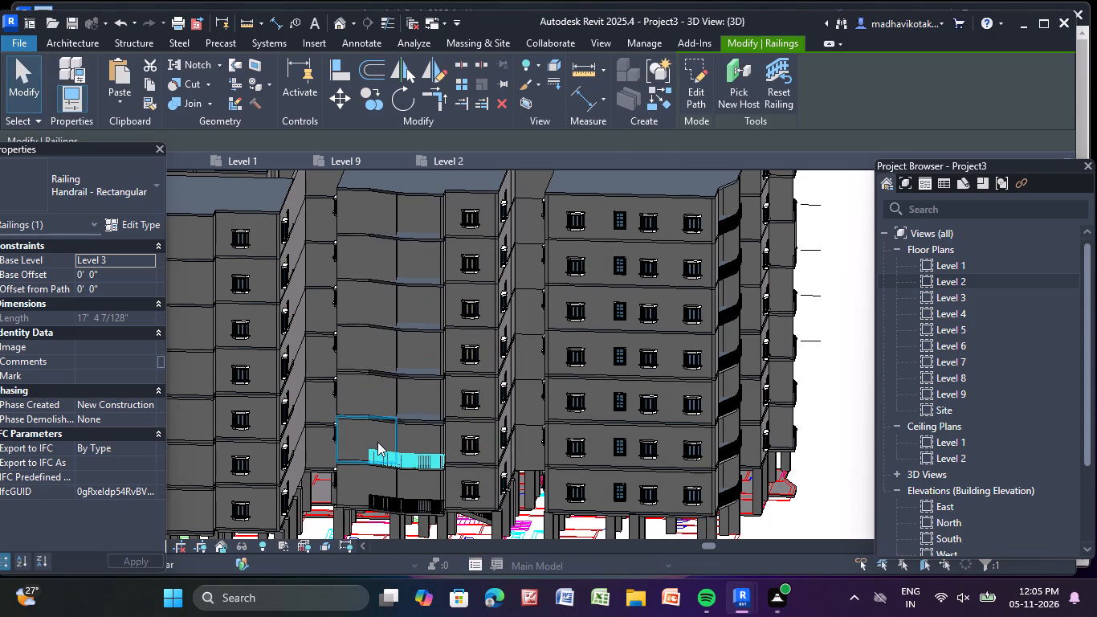
pyautogui.press('Escape')
pyautogui.press('Escape')
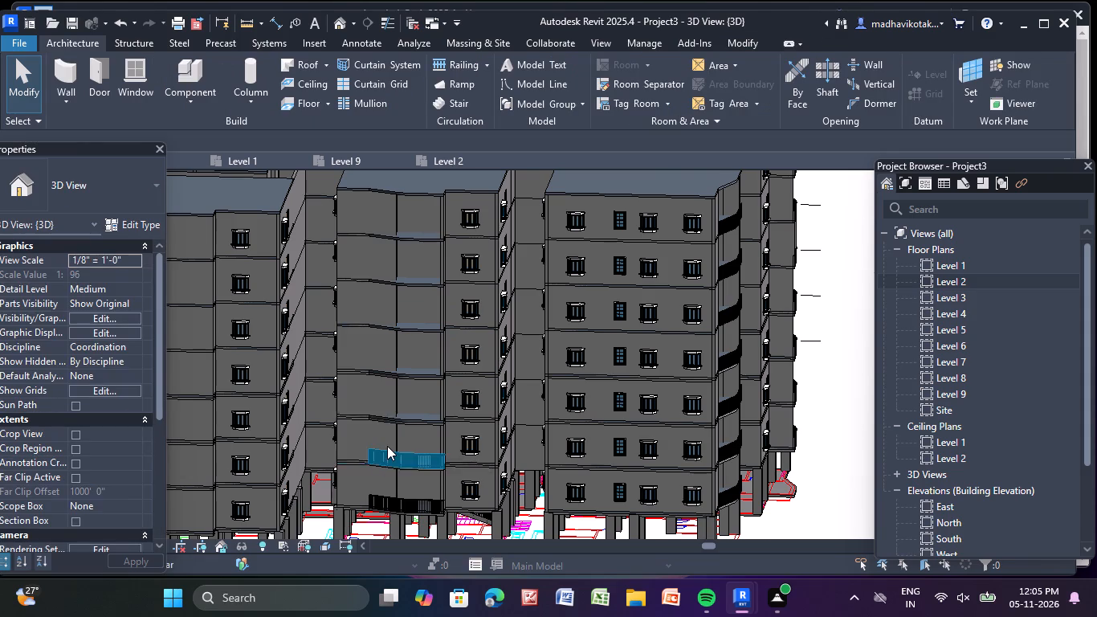
# Examine how the Level 2 and Level 3 balcony railings meet the slab edges and the adjoining 4.5" p wall from several angles.
pyautogui.scroll(10, 387, 446)
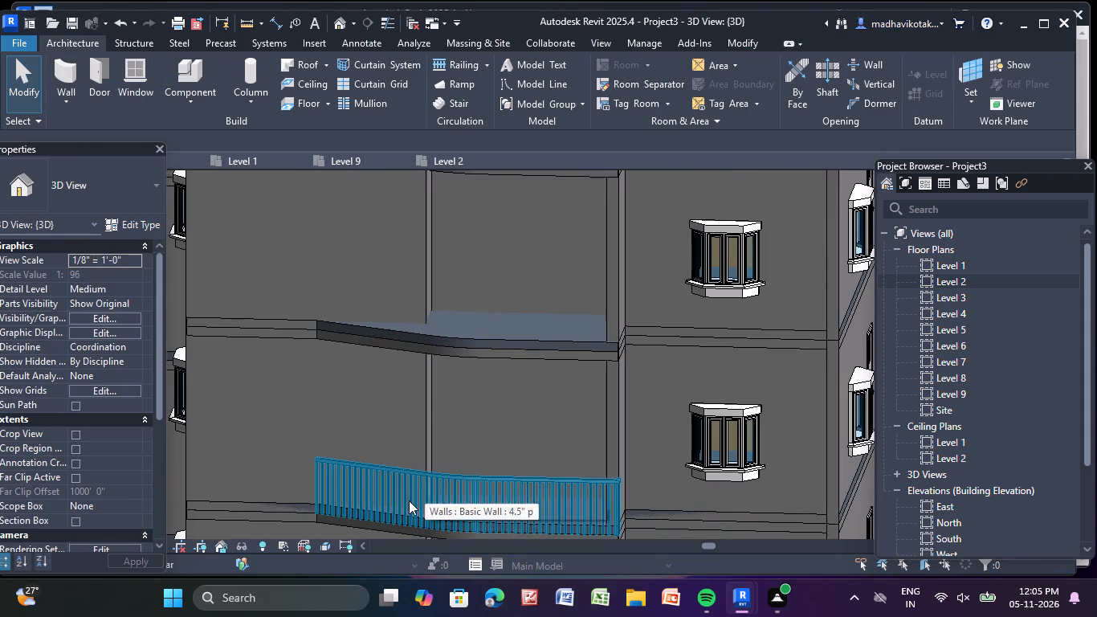
pyautogui.moveTo(328, 539); pyautogui.dragTo(410, 465, button='middle')
pyautogui.scroll(5, 410, 464)
pyautogui.scroll(-1, 352, 480)
pyautogui.moveTo(353, 480); pyautogui.dragTo(463, 377, button='middle')
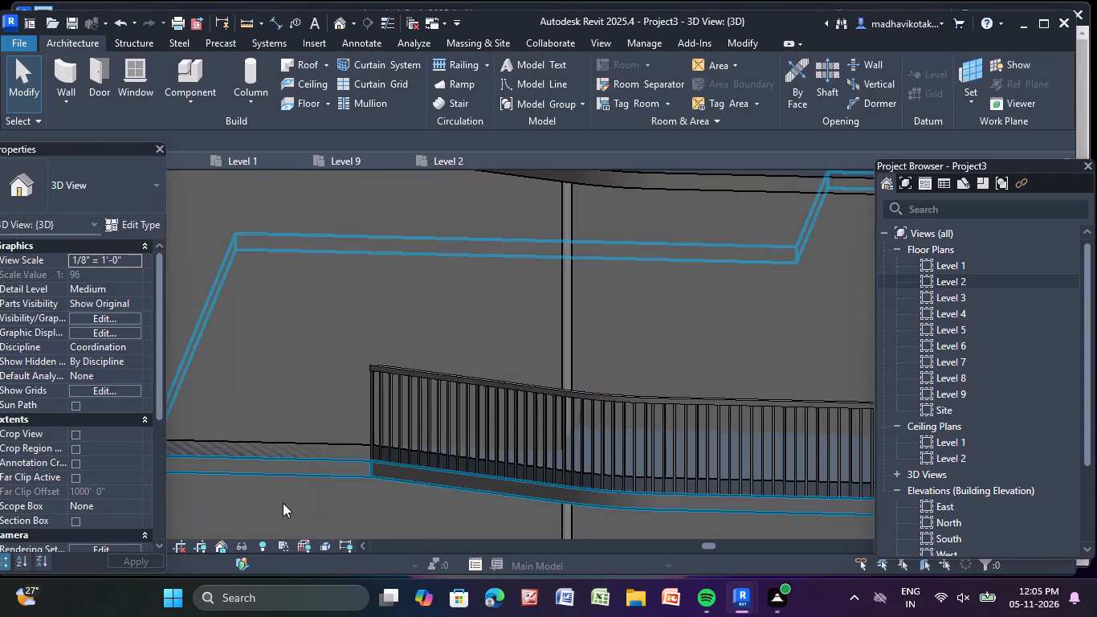
pyautogui.moveTo(280, 494); pyautogui.dragTo(504, 402, button='middle')
pyautogui.scroll(-13, 482, 393)
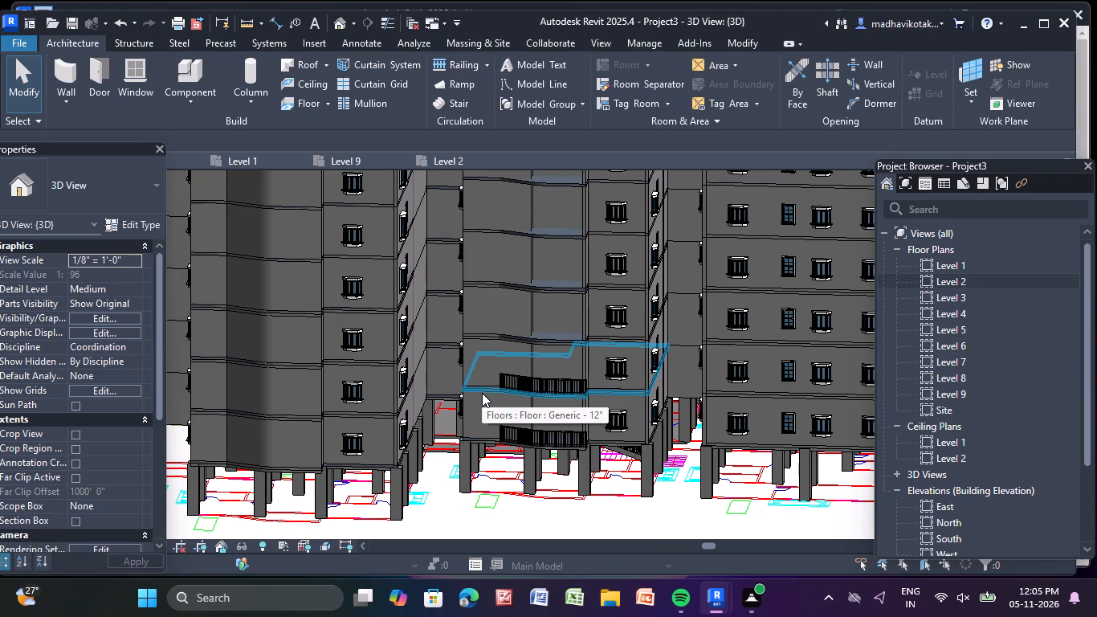
pyautogui.moveTo(479, 462); pyautogui.dragTo(551, 477, button='middle')
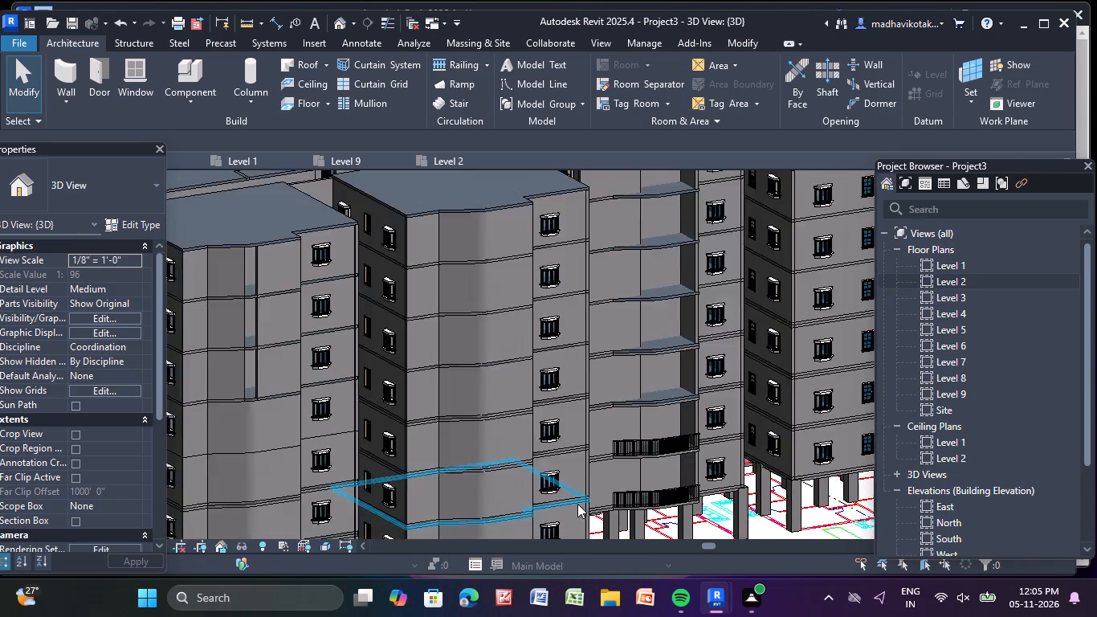
pyautogui.scroll(7, 582, 507)
pyautogui.moveTo(654, 502); pyautogui.dragTo(541, 408, button='middle')
pyautogui.middleClick(541, 408)
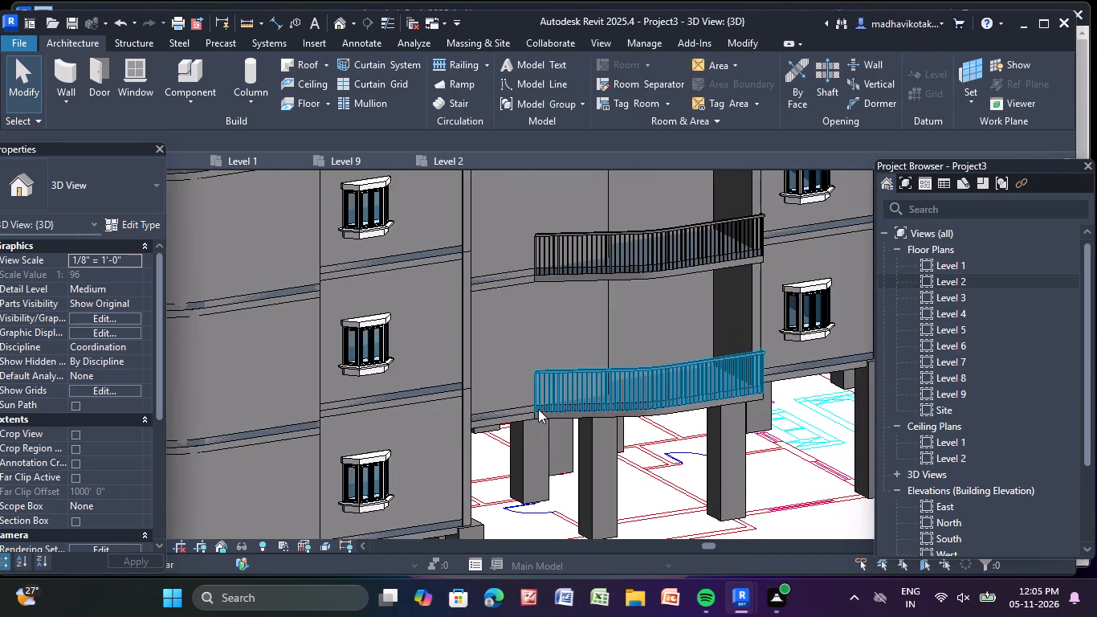
pyautogui.scroll(4, 536, 409)
pyautogui.click(506, 389)
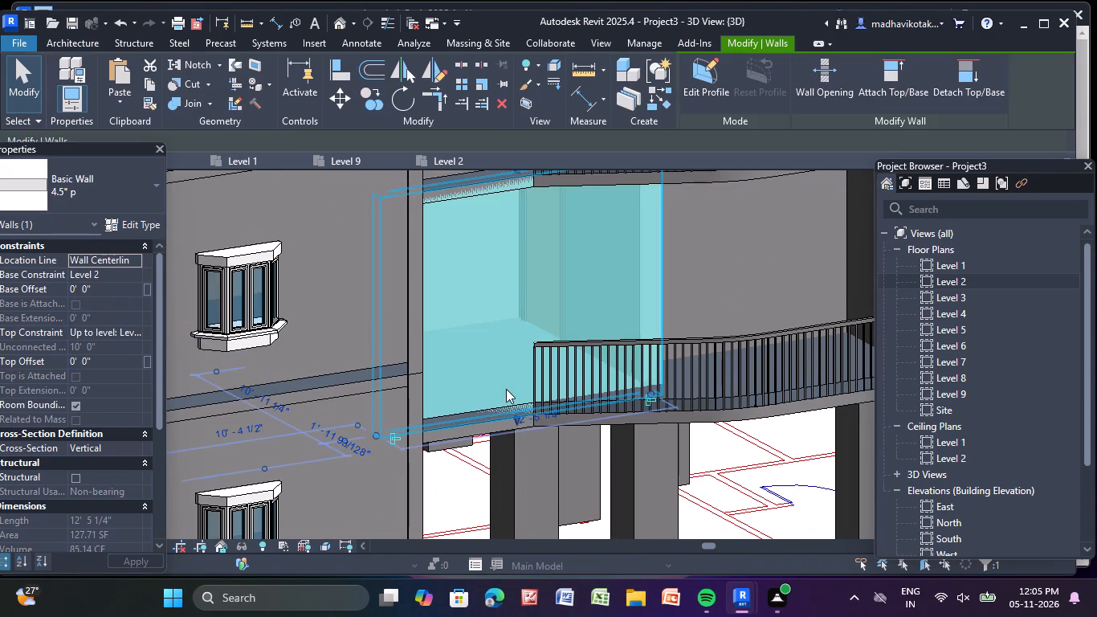
pyautogui.press('Escape')
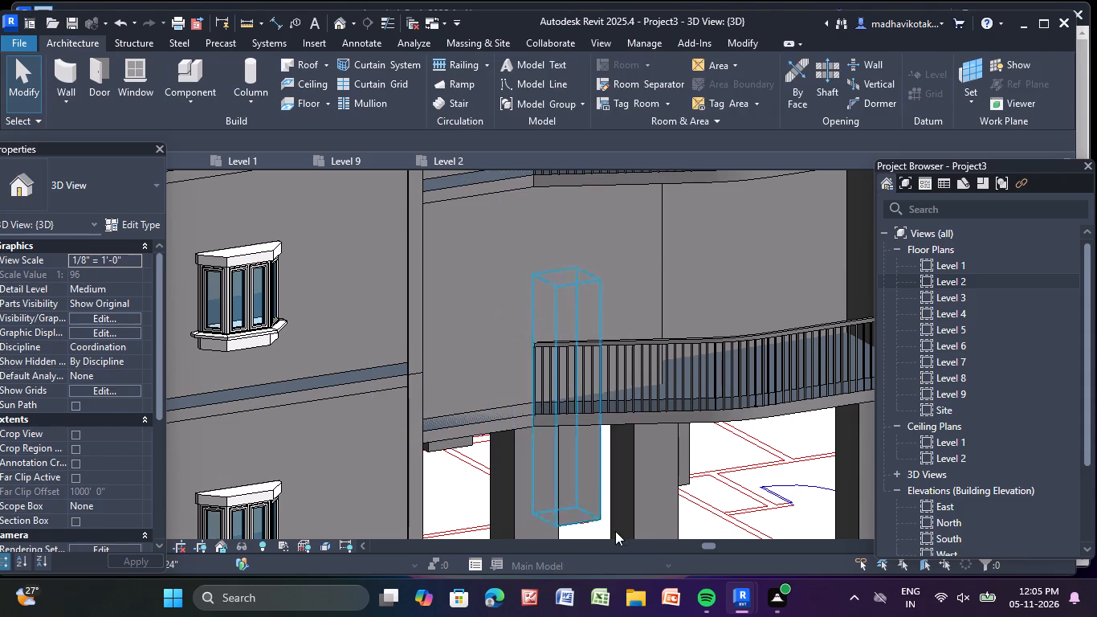
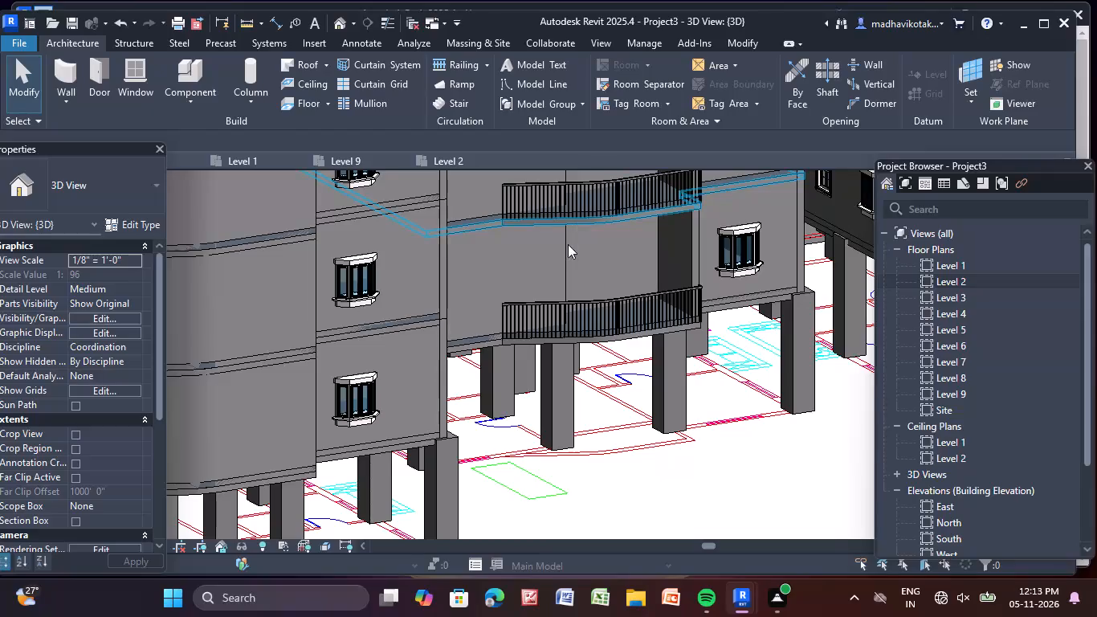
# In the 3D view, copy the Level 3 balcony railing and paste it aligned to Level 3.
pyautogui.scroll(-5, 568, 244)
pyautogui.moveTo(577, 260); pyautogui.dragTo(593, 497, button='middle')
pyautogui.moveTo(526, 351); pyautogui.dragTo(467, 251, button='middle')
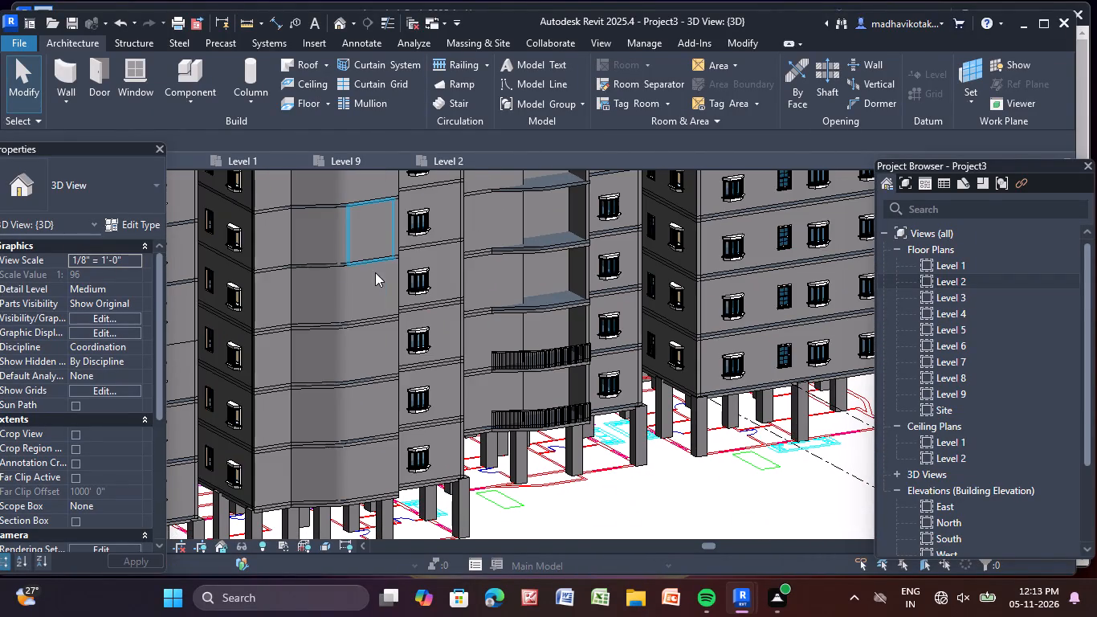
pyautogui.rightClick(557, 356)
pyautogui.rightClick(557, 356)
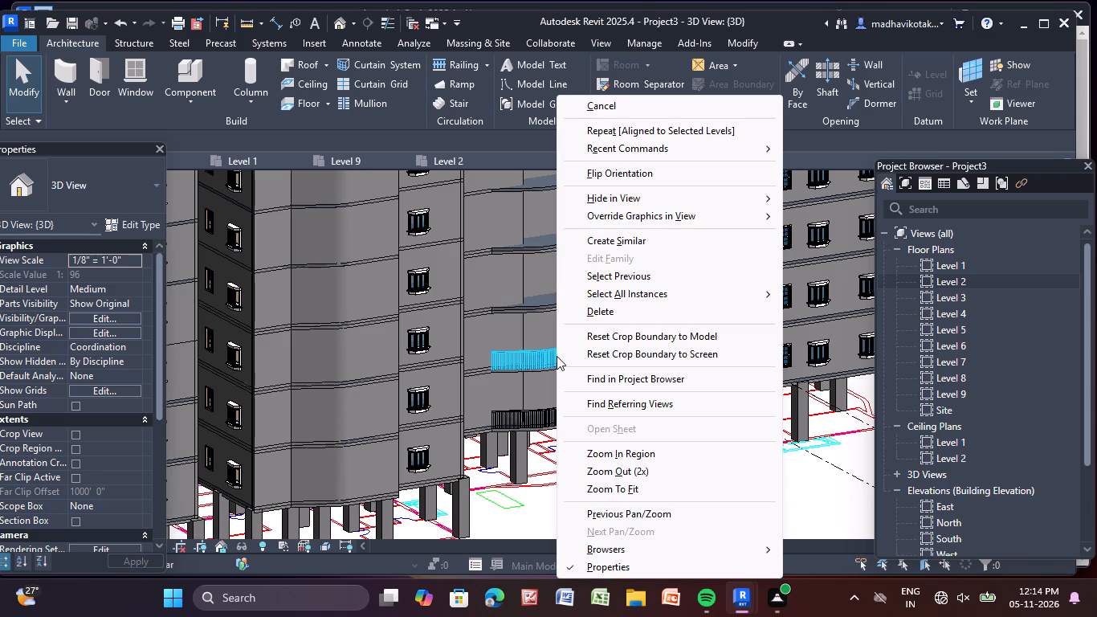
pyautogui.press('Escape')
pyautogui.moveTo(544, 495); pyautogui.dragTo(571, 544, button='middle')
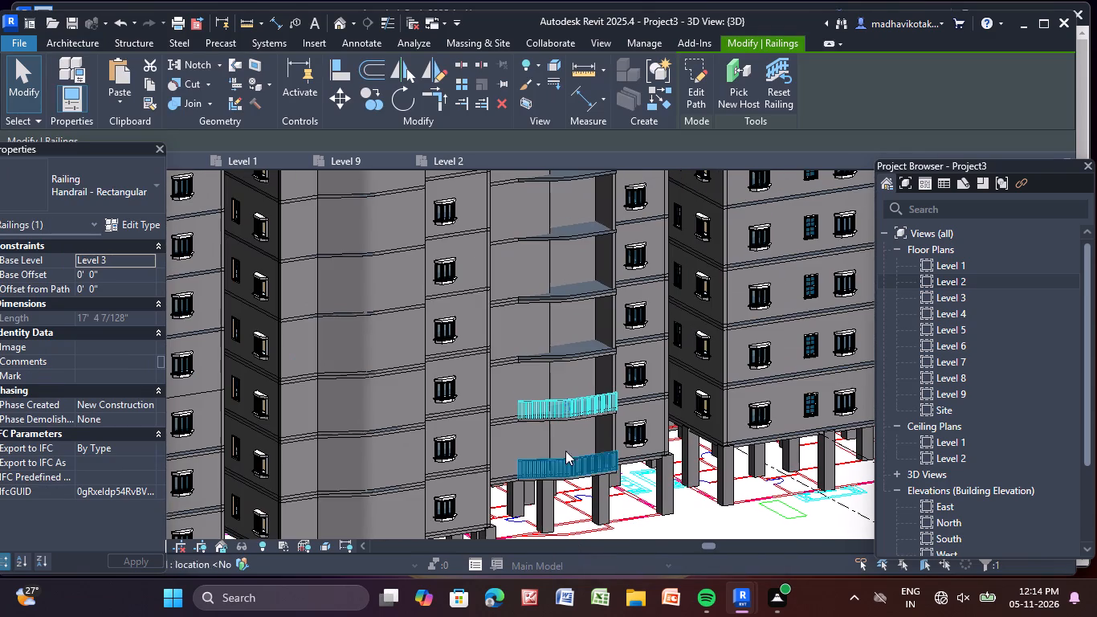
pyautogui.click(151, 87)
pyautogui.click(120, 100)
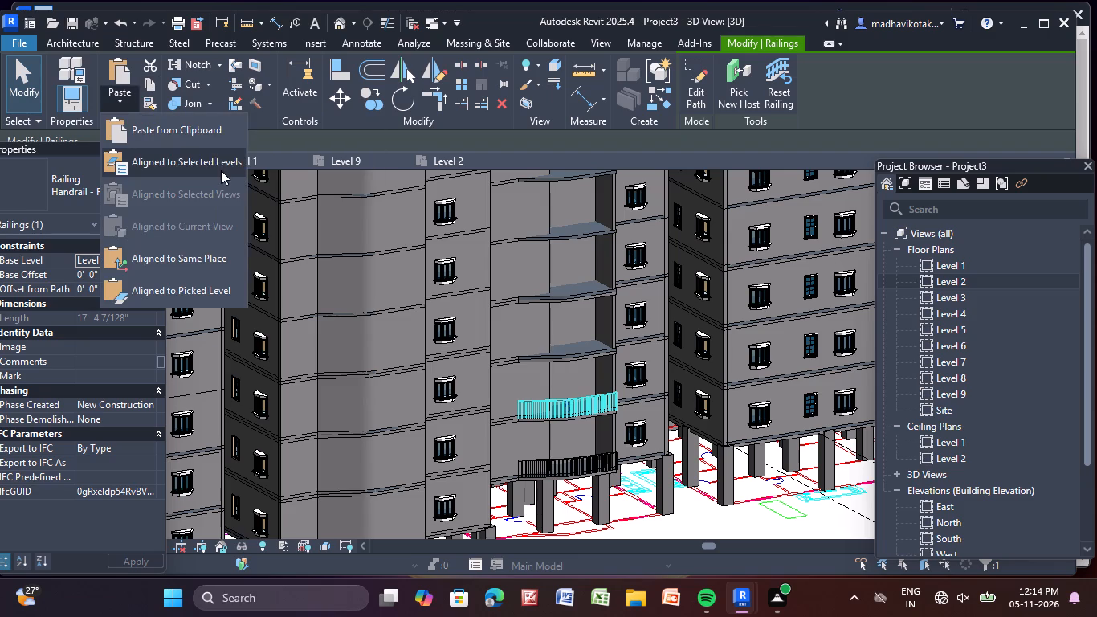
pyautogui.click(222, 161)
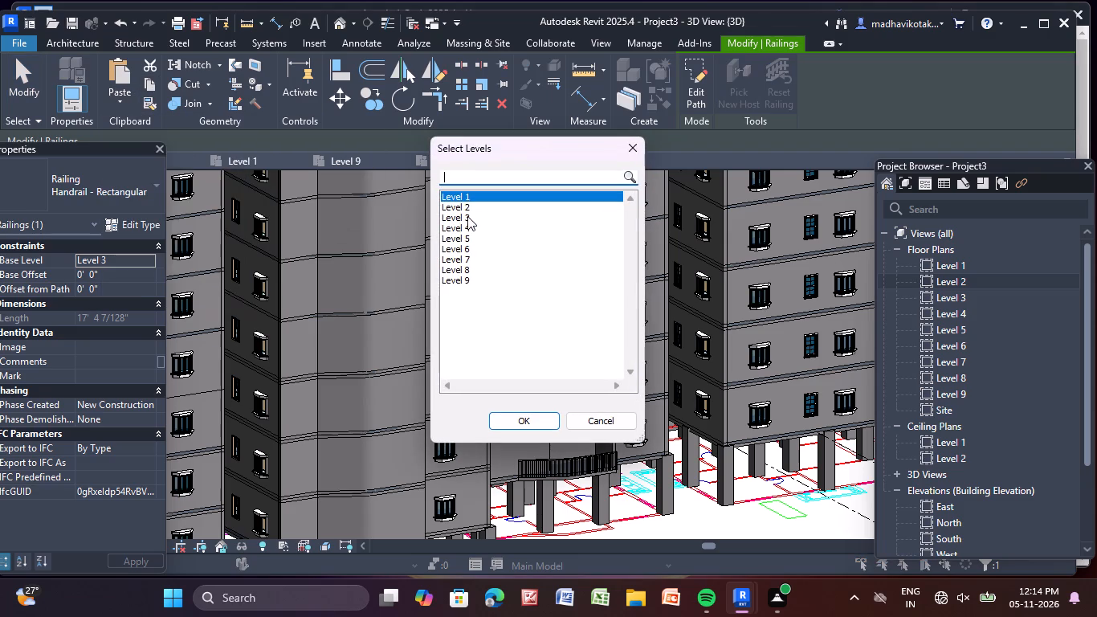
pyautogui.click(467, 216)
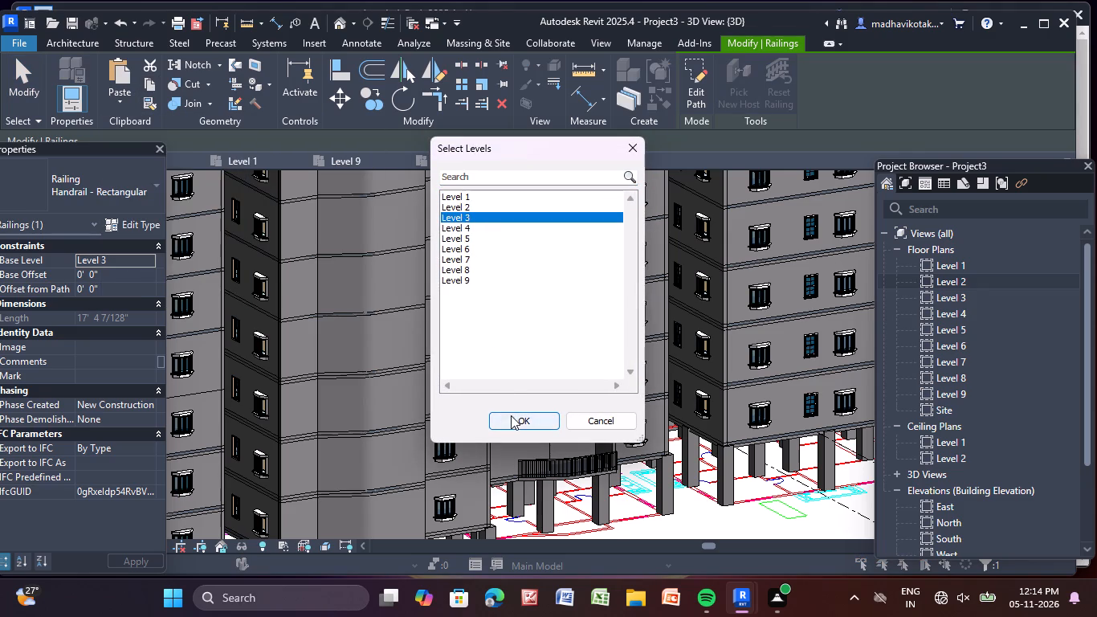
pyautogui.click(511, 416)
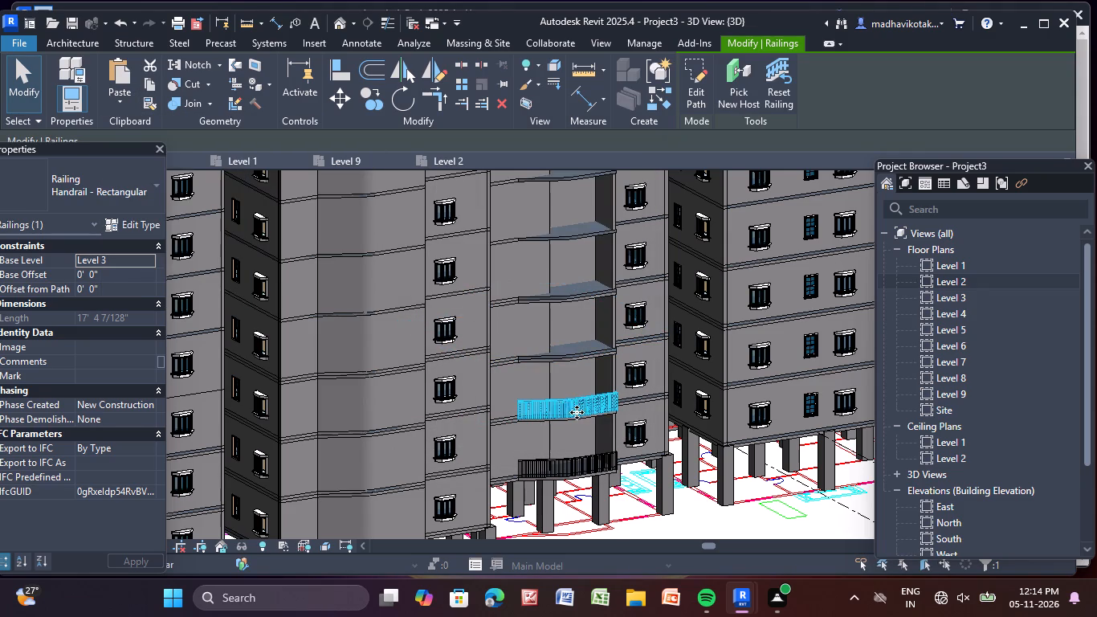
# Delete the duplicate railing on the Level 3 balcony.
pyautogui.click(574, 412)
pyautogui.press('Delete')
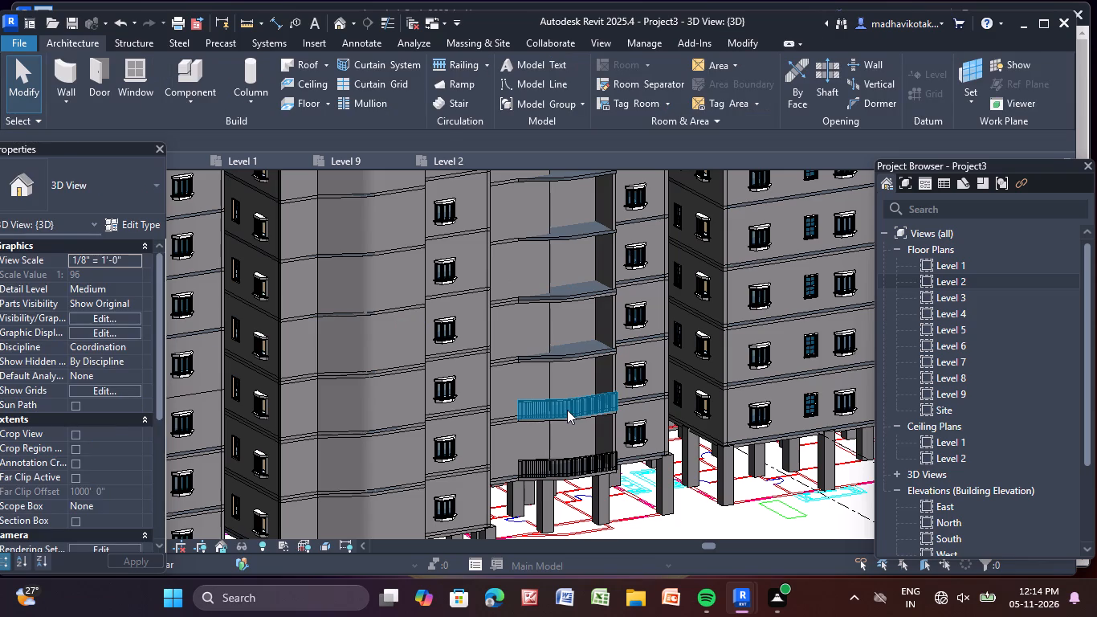
# Copy the Level 3 balcony railing and paste it aligned to Levels 4, 5, 6, 7 and 8.
pyautogui.click(558, 406)
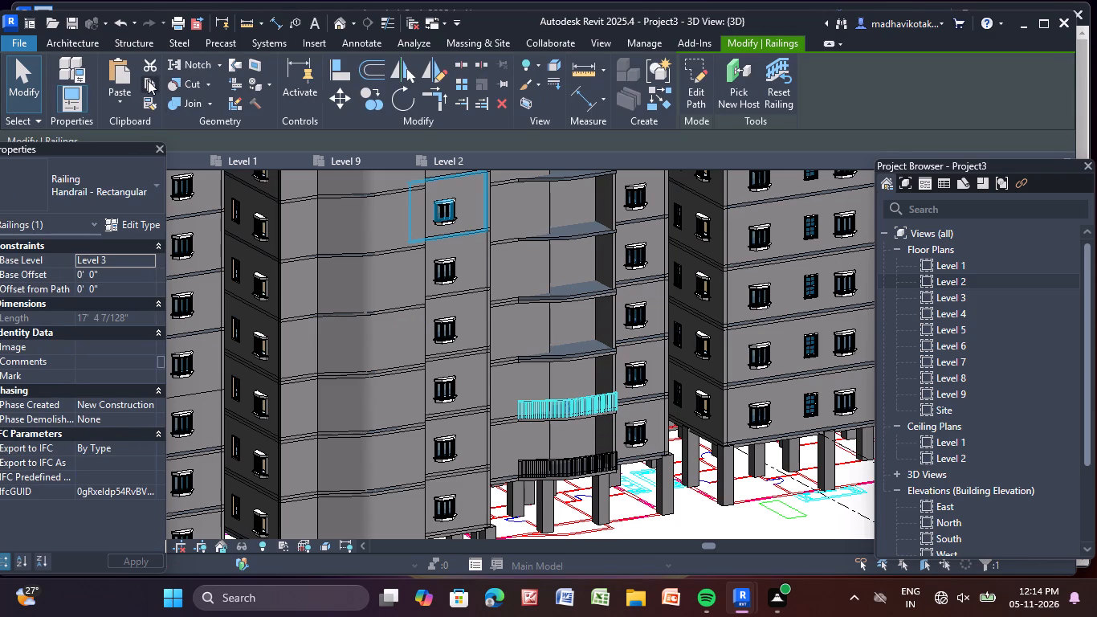
pyautogui.click(148, 80)
pyautogui.click(118, 105)
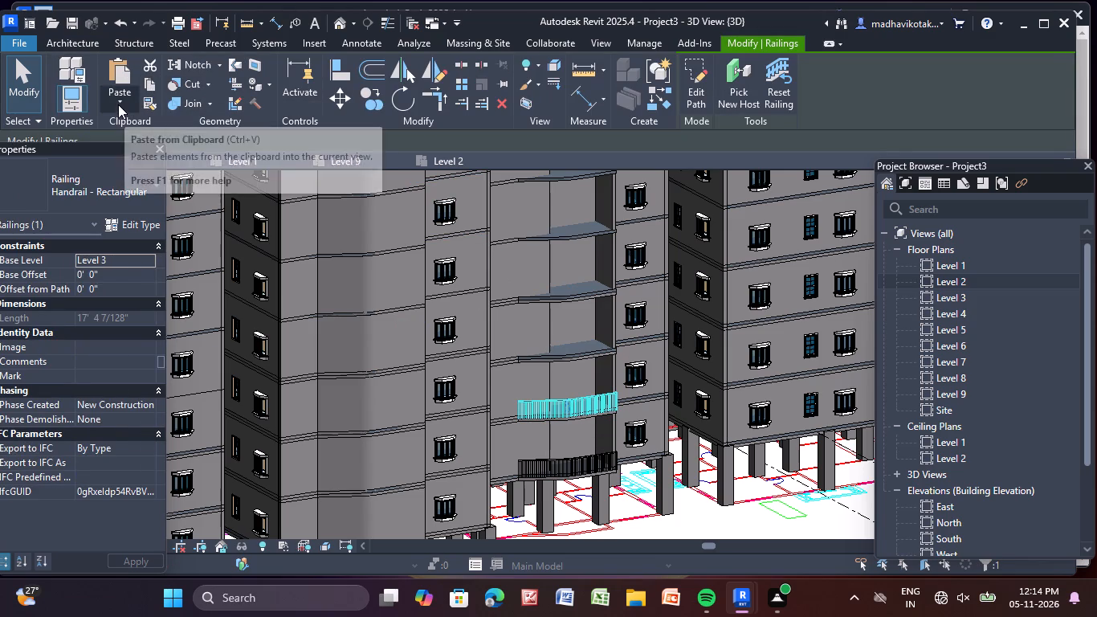
pyautogui.click(163, 167)
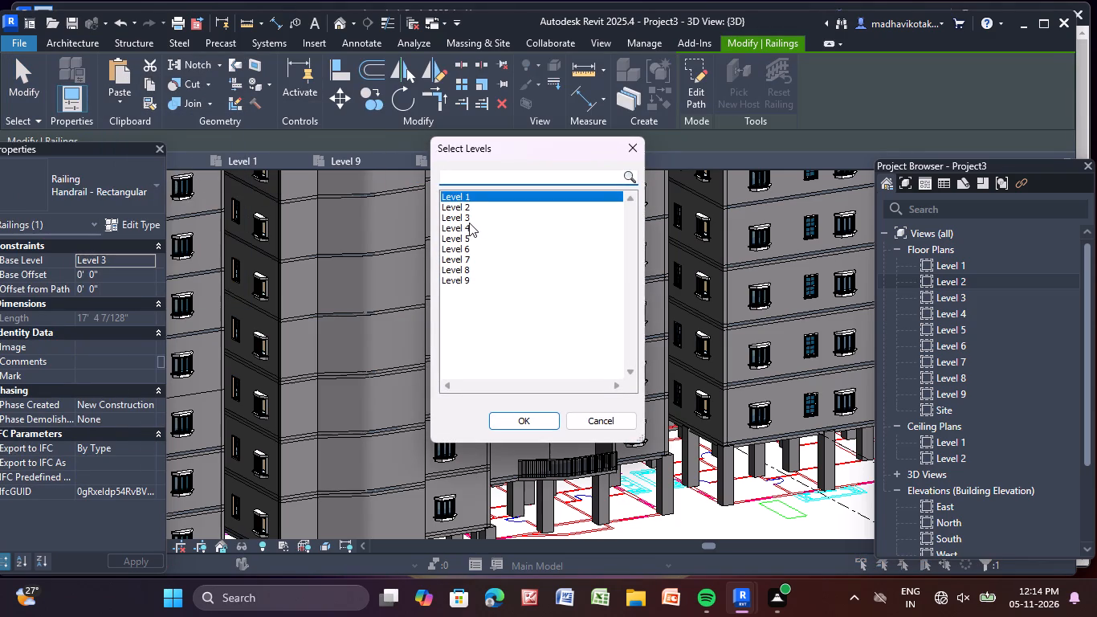
pyautogui.moveTo(464, 224); pyautogui.dragTo(453, 267)
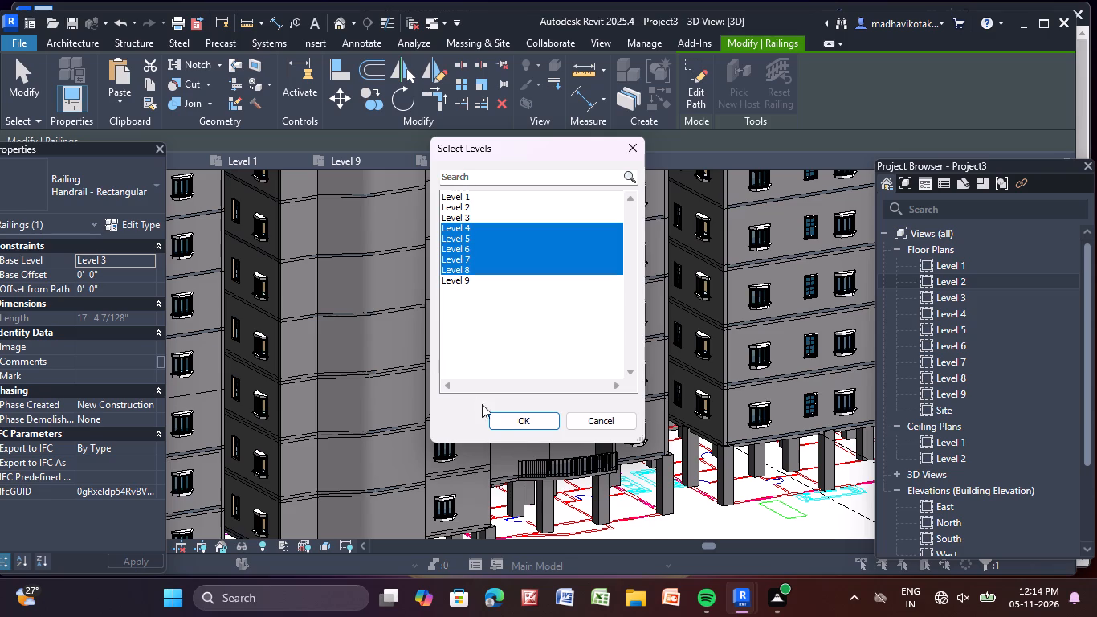
pyautogui.click(523, 422)
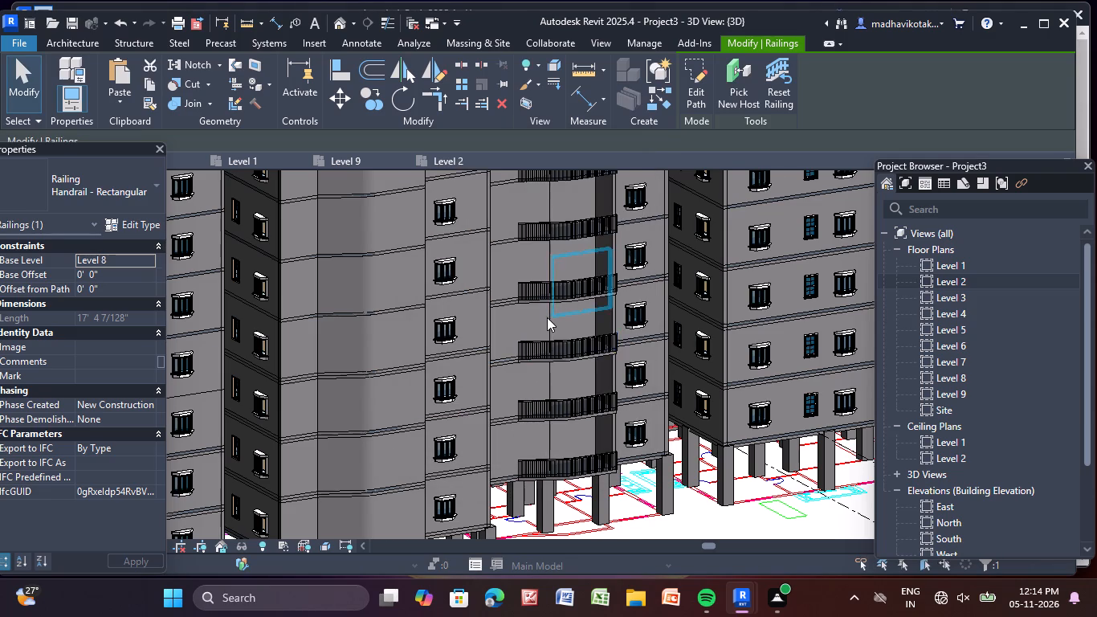
pyautogui.scroll(-5, 547, 317)
pyautogui.press('Escape')
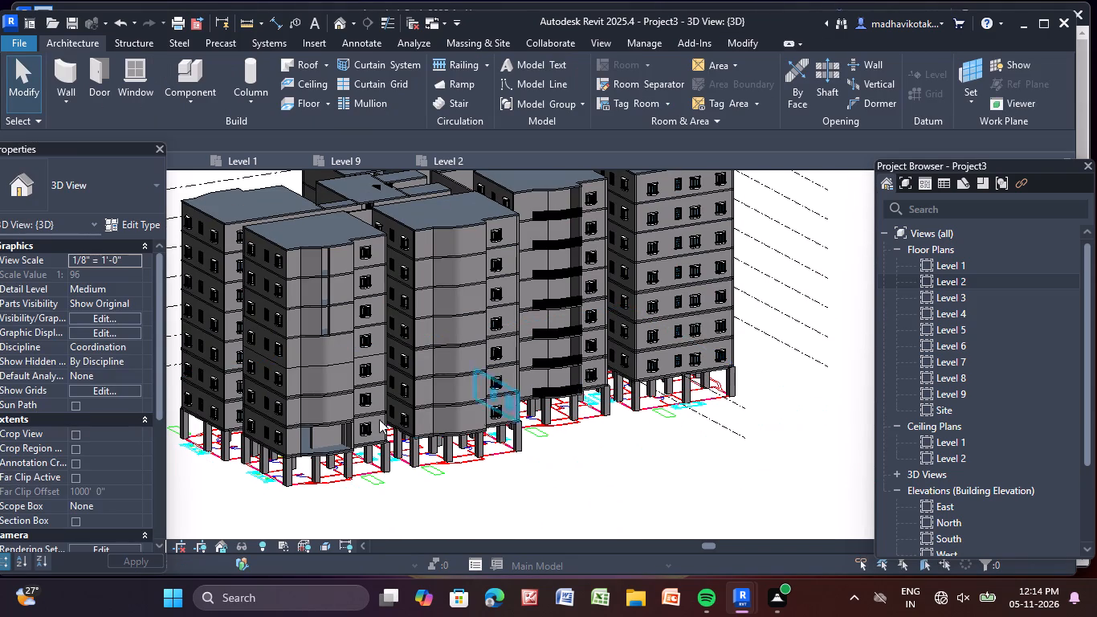
# Examine the neighbouring towers' curved balcony fronts to see which levels still have enclosing walls or lack railings.
pyautogui.keyDown('shift'); pyautogui.moveTo(339, 411); pyautogui.dragTo(345, 413, button='middle'); pyautogui.keyUp('shift')
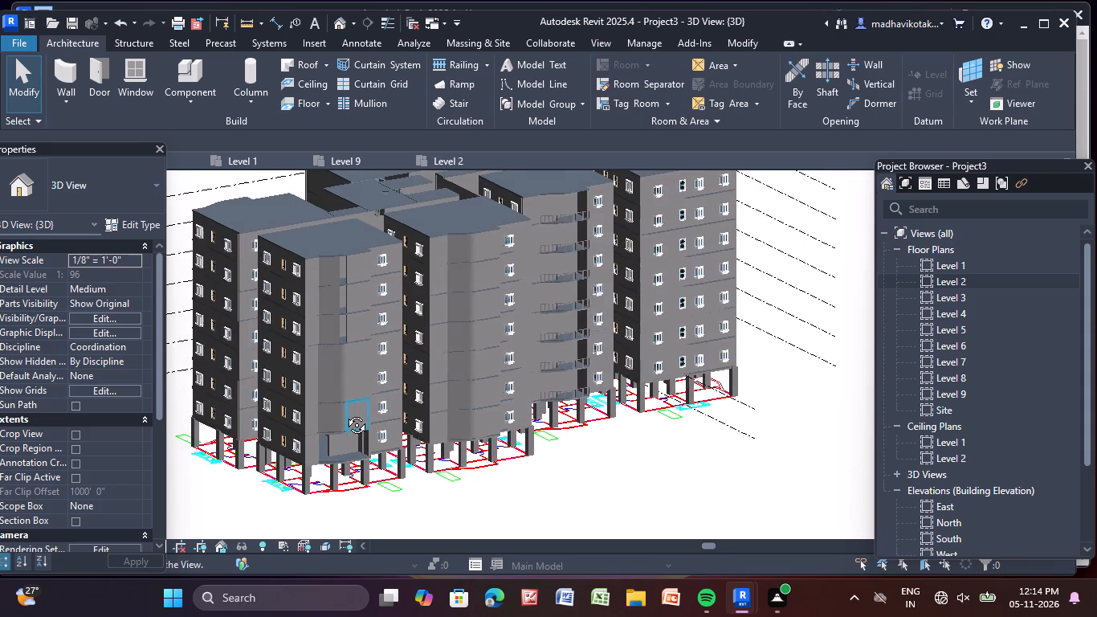
pyautogui.keyDown('shift'); pyautogui.moveTo(345, 413); pyautogui.dragTo(319, 394, button='middle'); pyautogui.keyUp('shift')
pyautogui.scroll(6, 292, 420)
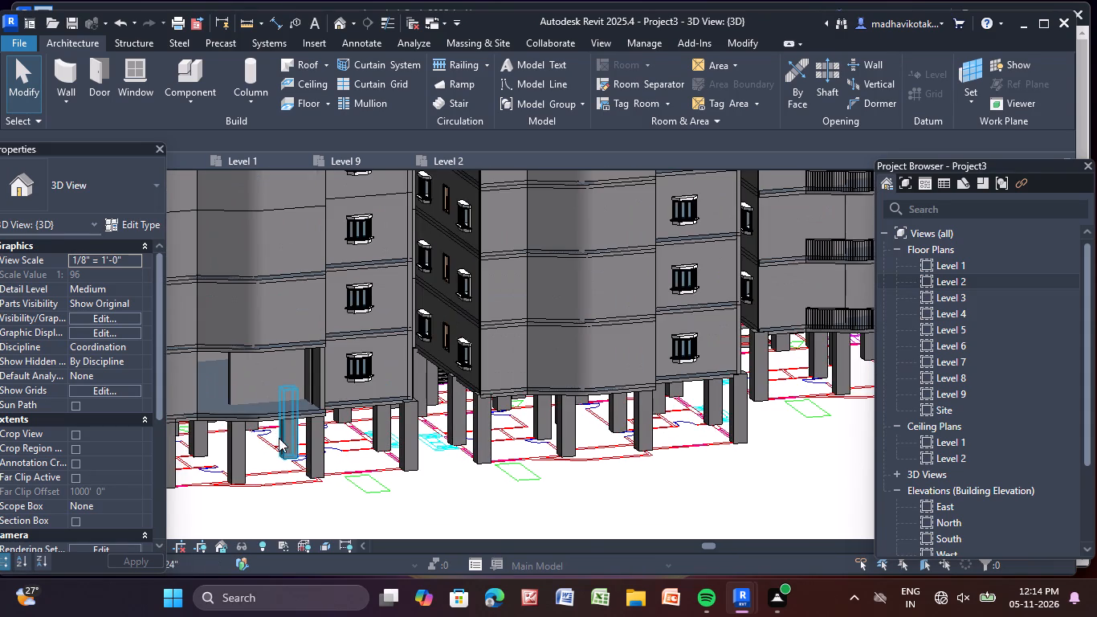
pyautogui.moveTo(287, 441); pyautogui.dragTo(381, 505, button='middle')
pyautogui.moveTo(396, 390); pyautogui.dragTo(408, 461, button='middle')
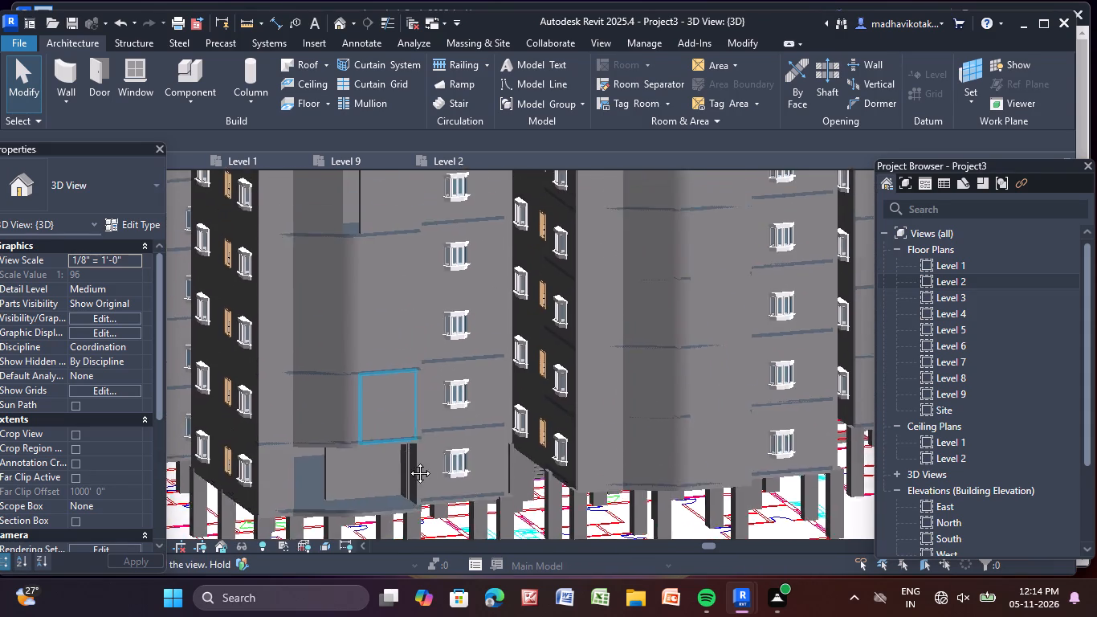
pyautogui.moveTo(408, 461); pyautogui.dragTo(412, 484, button='middle')
pyautogui.moveTo(412, 483); pyautogui.dragTo(343, 377, button='middle')
pyautogui.scroll(-2, 411, 482)
pyautogui.scroll(-2, 569, 351)
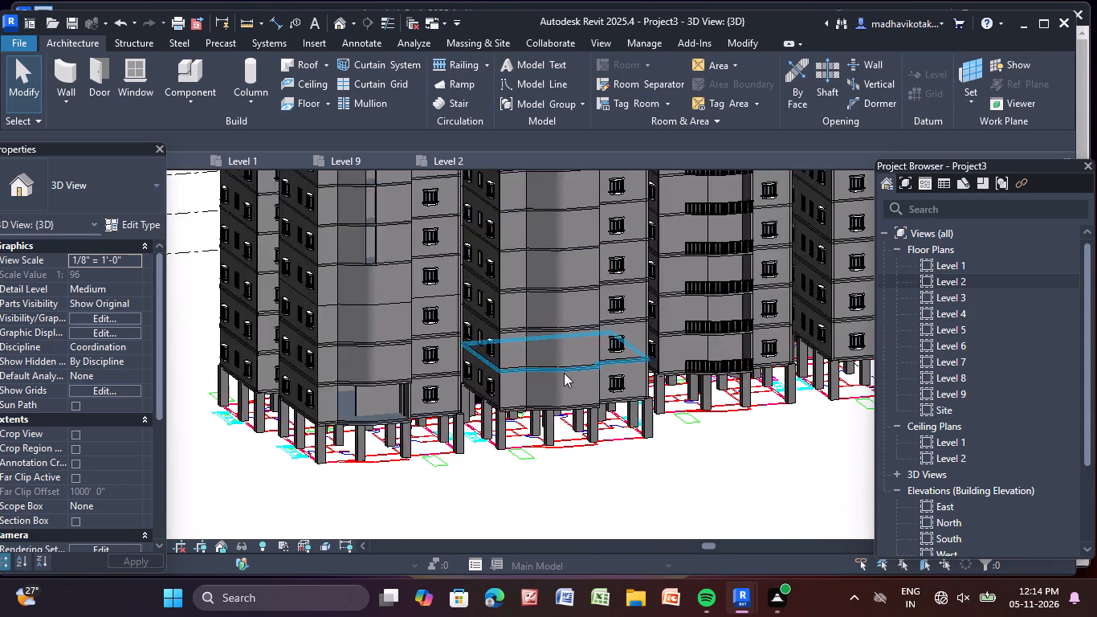
pyautogui.scroll(-3, 565, 374)
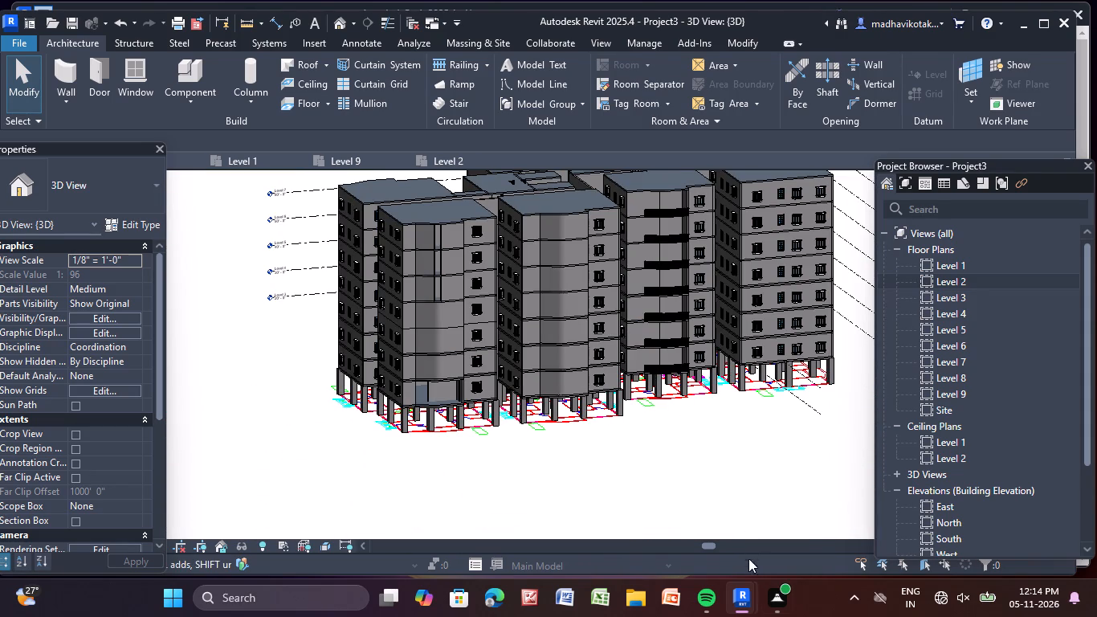
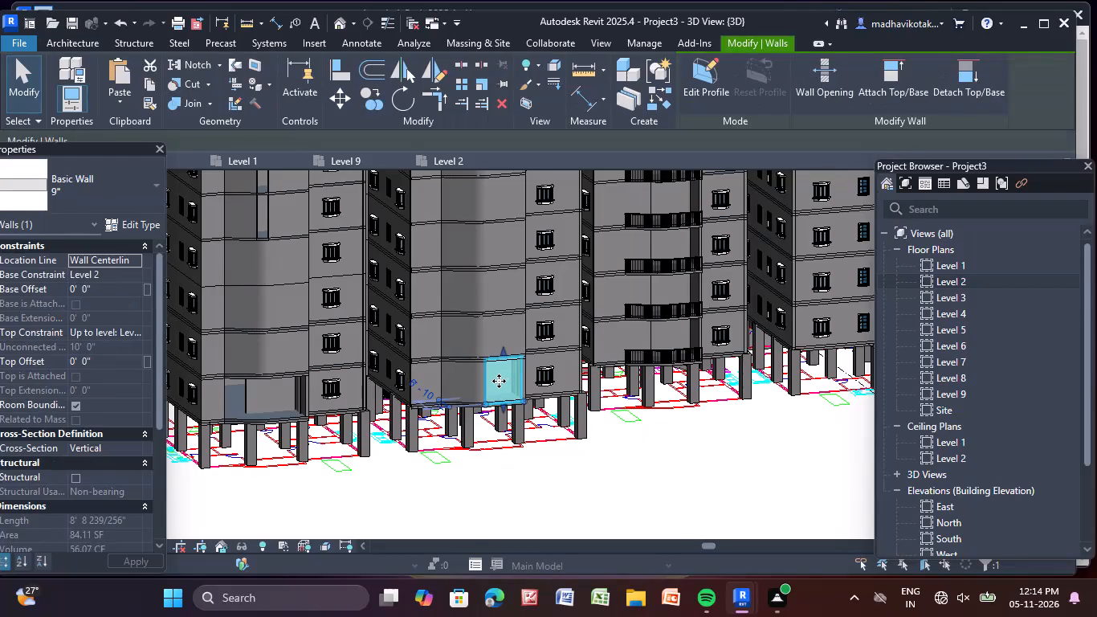
# Delete the three 9" wall segments enclosing the Level 2 curved balcony front on the tower beside the one with railings.
pyautogui.press('Delete')
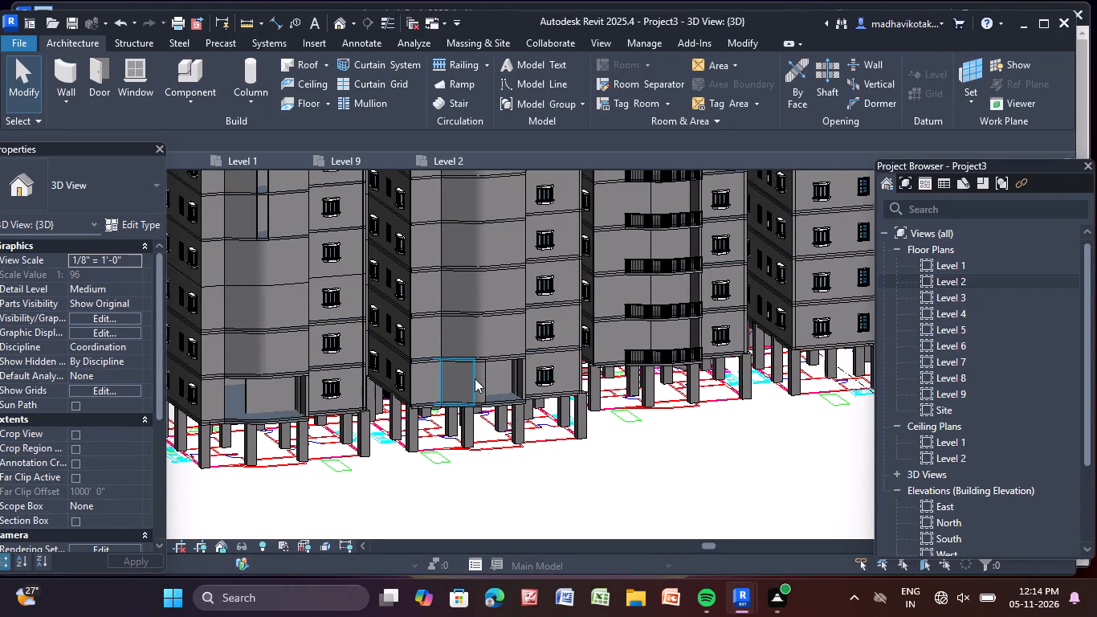
pyautogui.click(475, 378)
pyautogui.press('Delete')
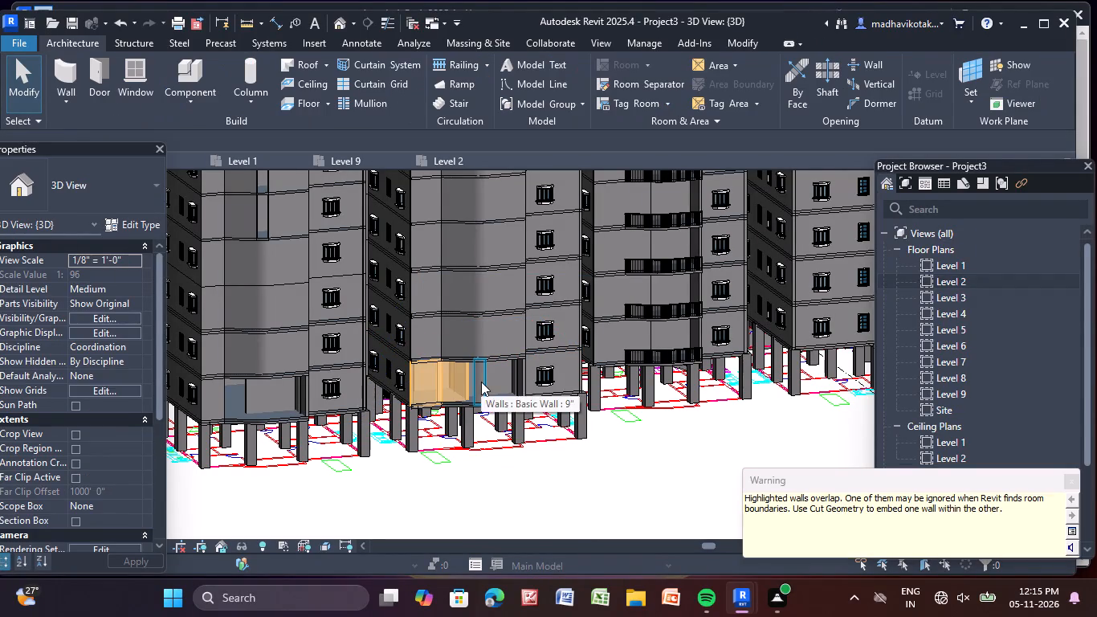
pyautogui.press('Escape')
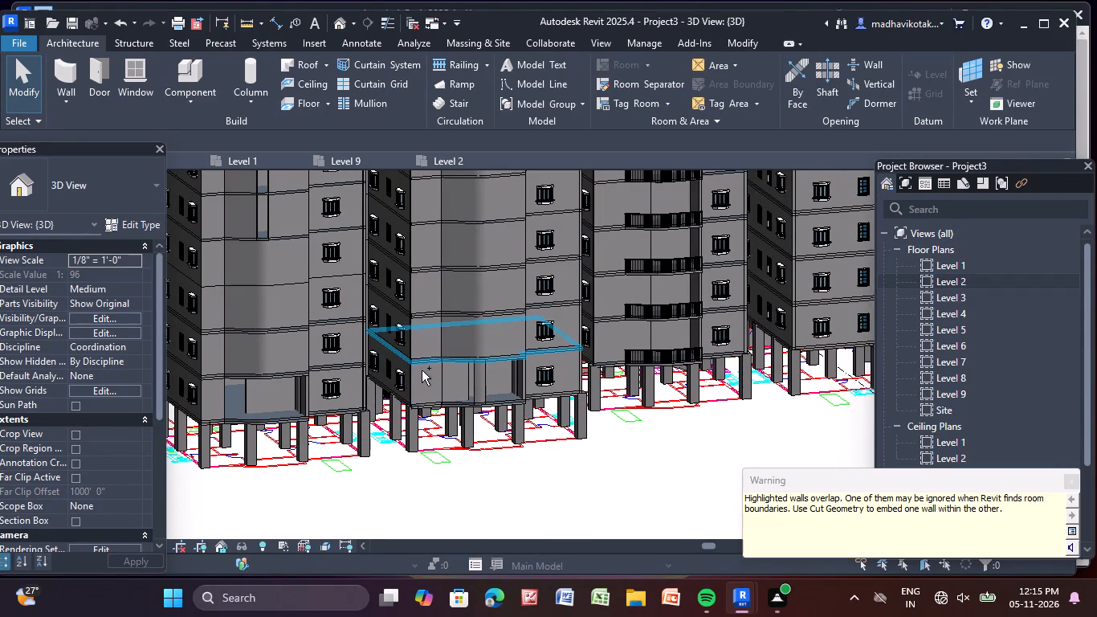
pyautogui.scroll(9, 472, 396)
pyautogui.click(492, 370)
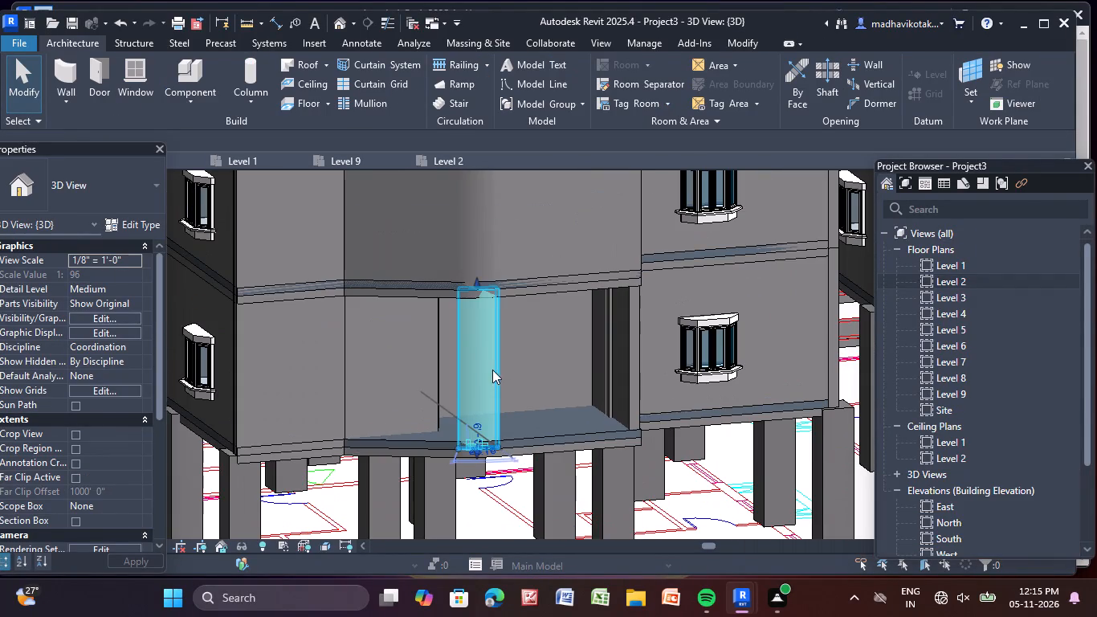
pyautogui.press('Delete')
# Delete the three 9" wall segments enclosing the same tower's curved balcony front on Level 3.
pyautogui.scroll(-5, 496, 372)
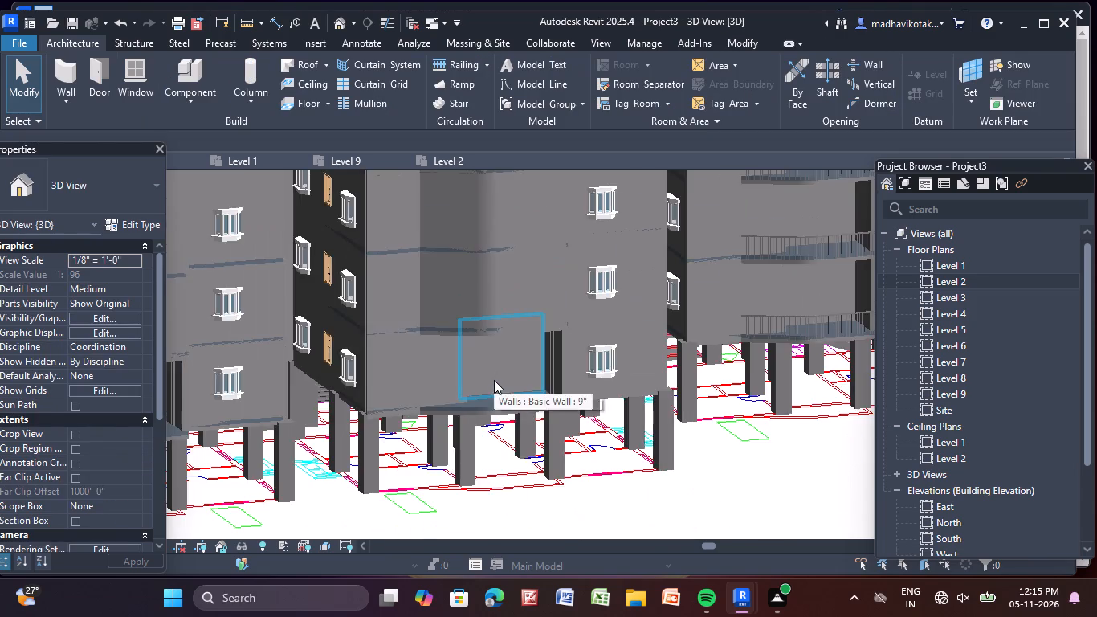
pyautogui.moveTo(499, 393); pyautogui.dragTo(509, 468, button='middle')
pyautogui.scroll(1, 509, 468)
pyautogui.click(497, 373)
pyautogui.press('Delete')
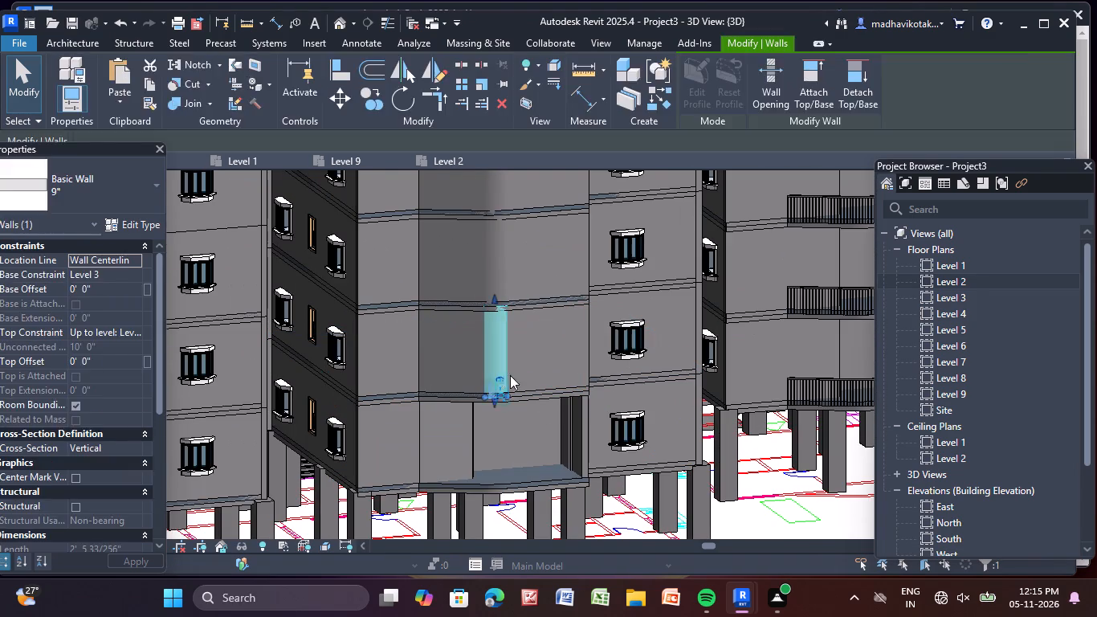
pyautogui.click(530, 368)
pyautogui.press('Delete')
pyautogui.click(463, 352)
pyautogui.press('Delete')
# Delete the three 9" wall segments enclosing the same tower's curved balcony front on Level 4.
pyautogui.moveTo(469, 366); pyautogui.dragTo(457, 411, button='middle')
pyautogui.click(488, 319)
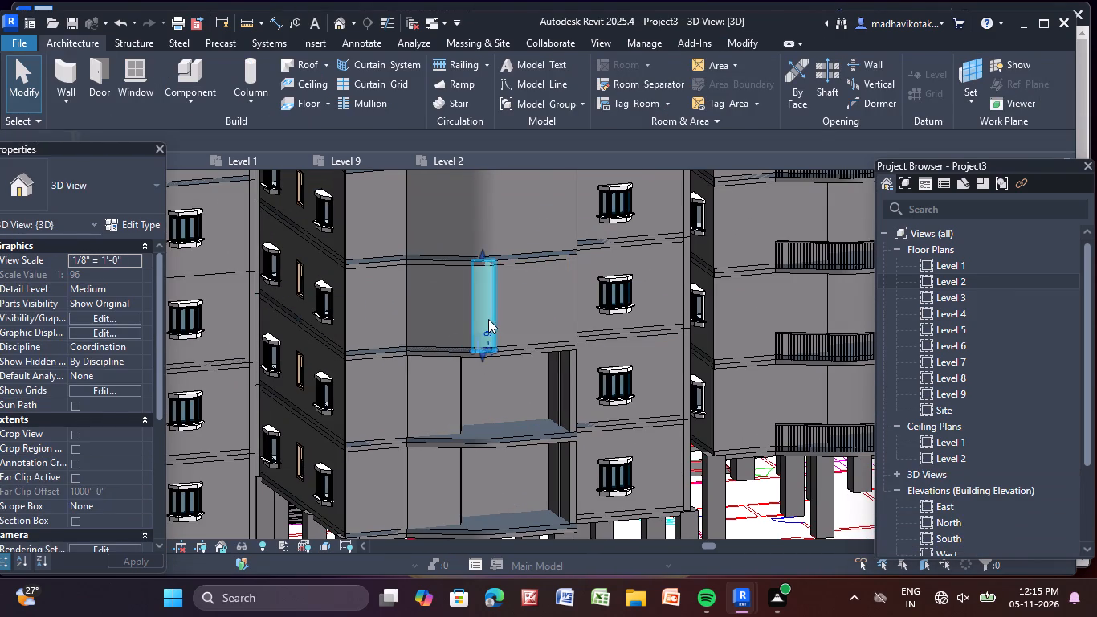
pyautogui.press('Delete')
pyautogui.click(506, 319)
pyautogui.press('Delete')
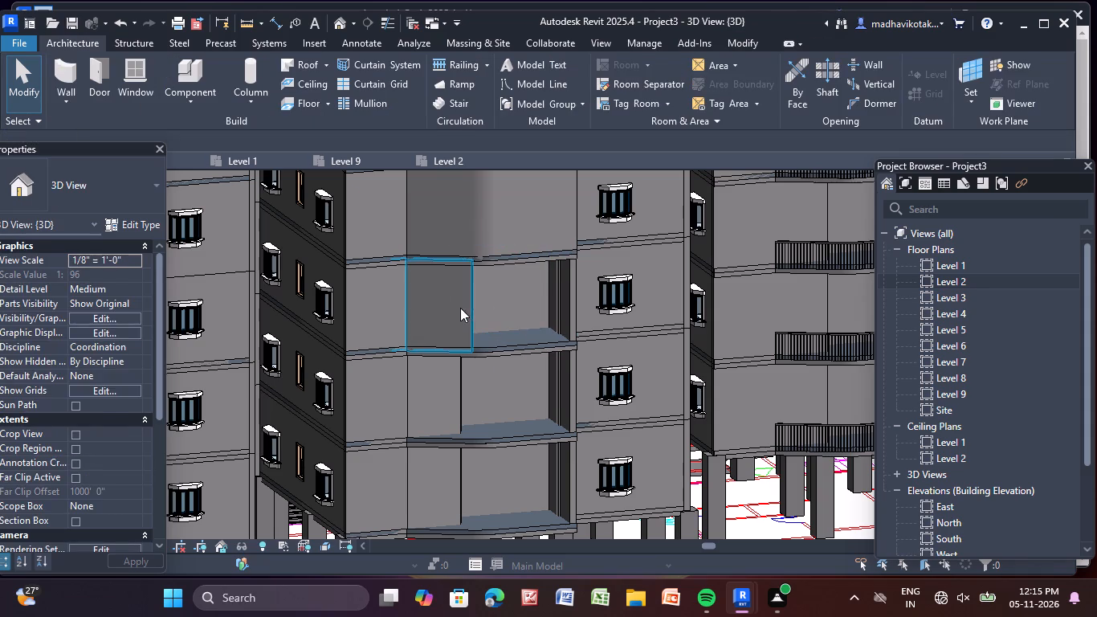
pyautogui.click(460, 308)
pyautogui.press('Delete')
# Delete the three 9" wall segments enclosing the same tower's curved balcony front on Level 5.
pyautogui.scroll(-3, 461, 308)
pyautogui.moveTo(462, 329); pyautogui.dragTo(459, 382, button='middle')
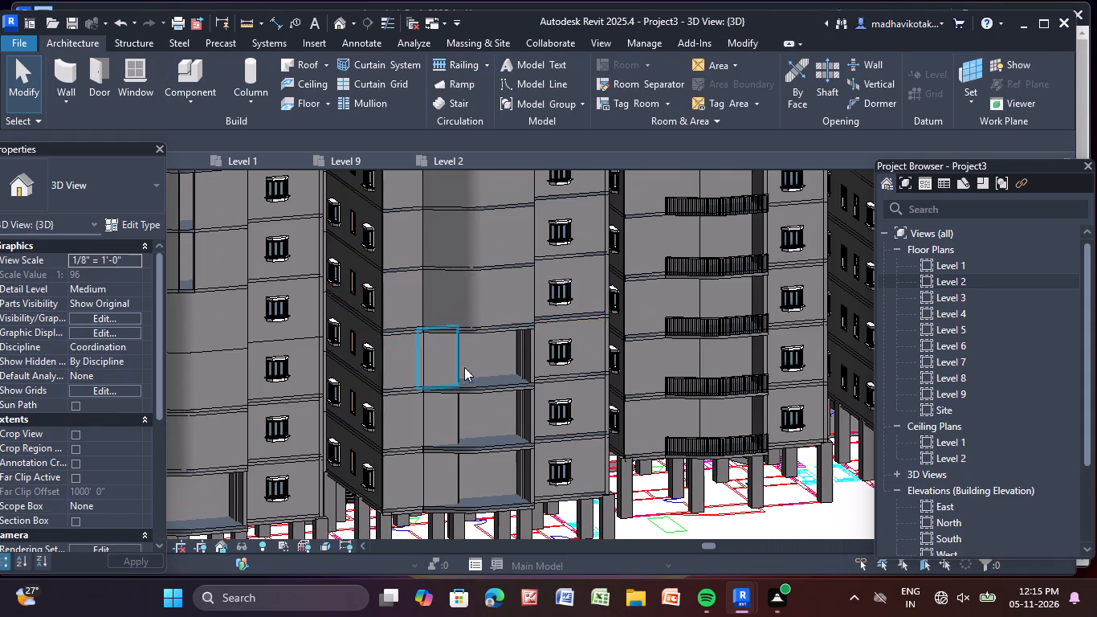
pyautogui.scroll(3, 440, 355)
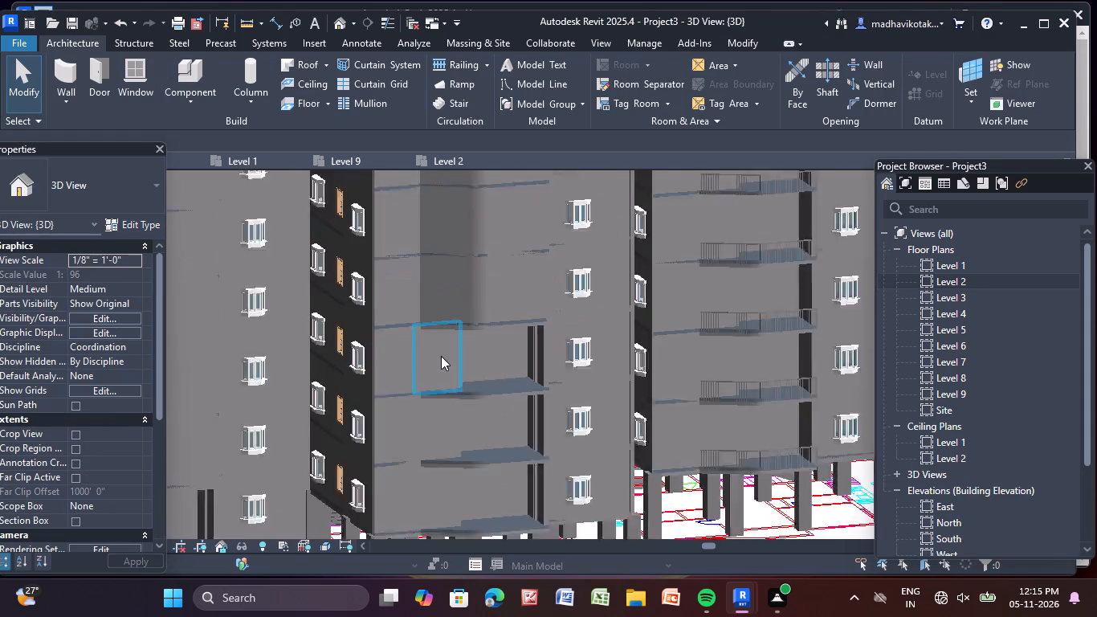
pyautogui.scroll(1, 441, 356)
pyautogui.click(441, 291)
pyautogui.press('Delete')
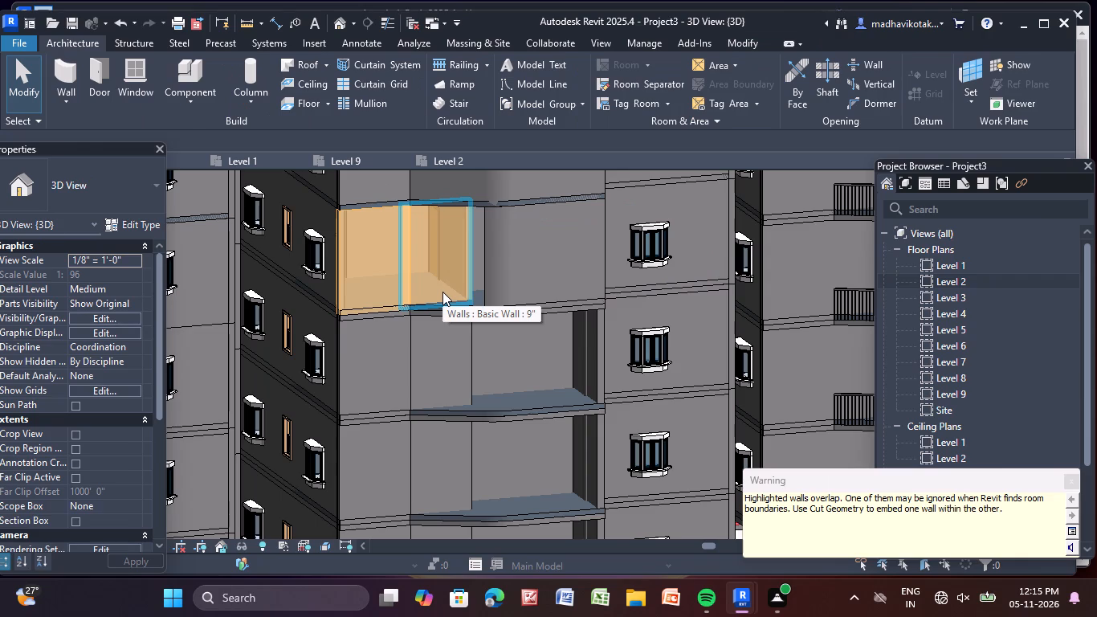
pyautogui.moveTo(442, 292); pyautogui.dragTo(414, 329, button='middle')
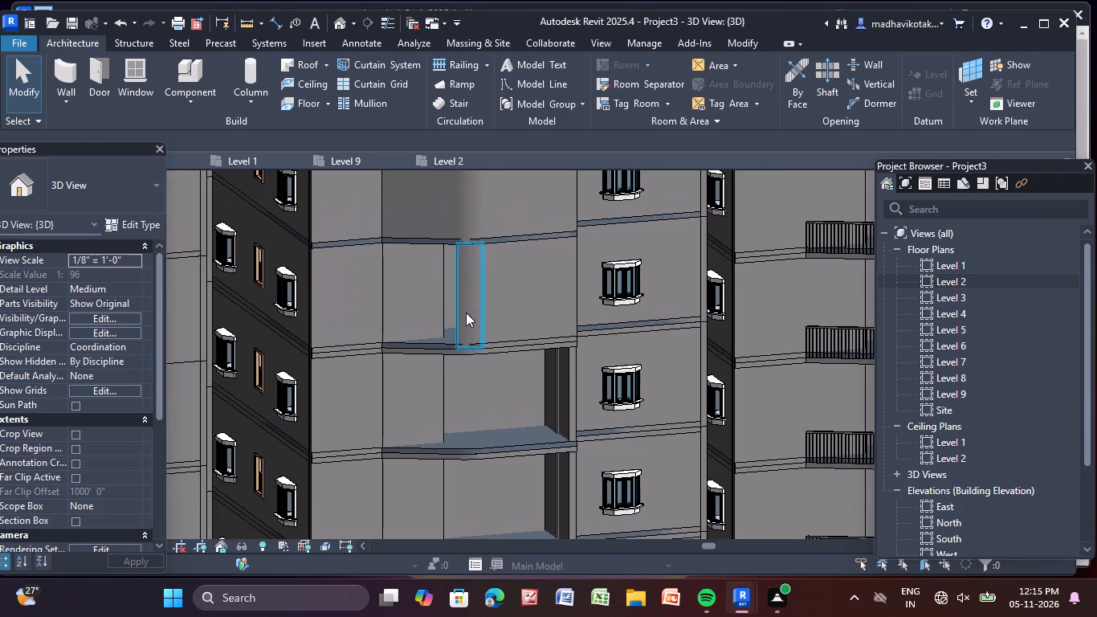
pyautogui.click(466, 313)
pyautogui.press('Delete')
pyautogui.click(500, 313)
pyautogui.press('Delete')
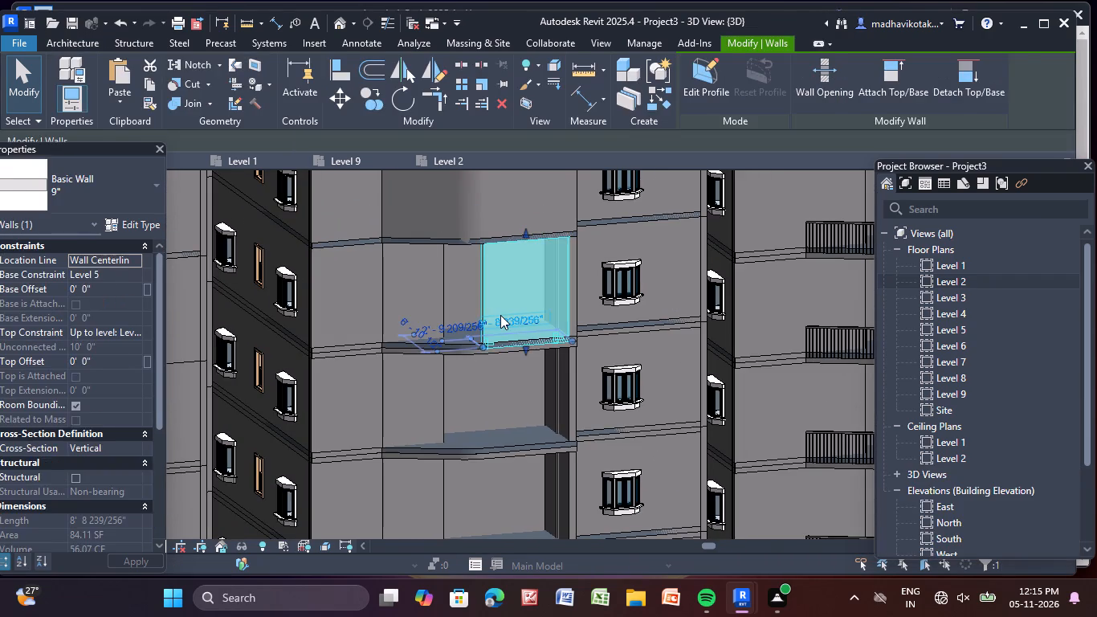
# Delete the 9" wall segments enclosing the same tower's curved balcony front on Level 6.
pyautogui.scroll(-4, 500, 315)
pyautogui.moveTo(503, 315); pyautogui.dragTo(518, 433, button='middle')
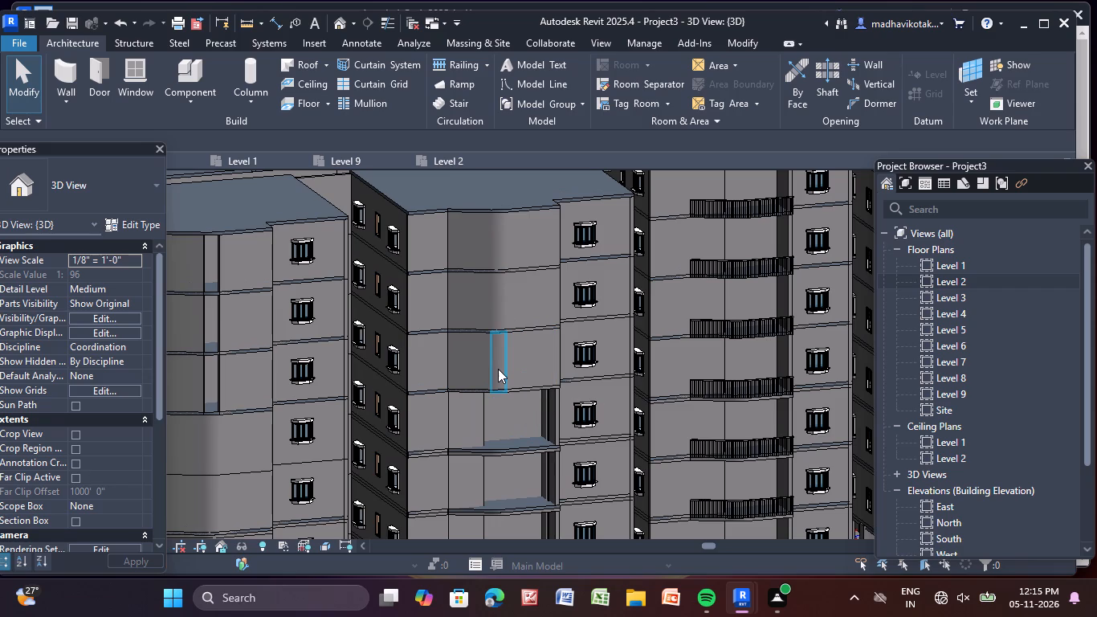
pyautogui.click(498, 369)
pyautogui.press('Delete')
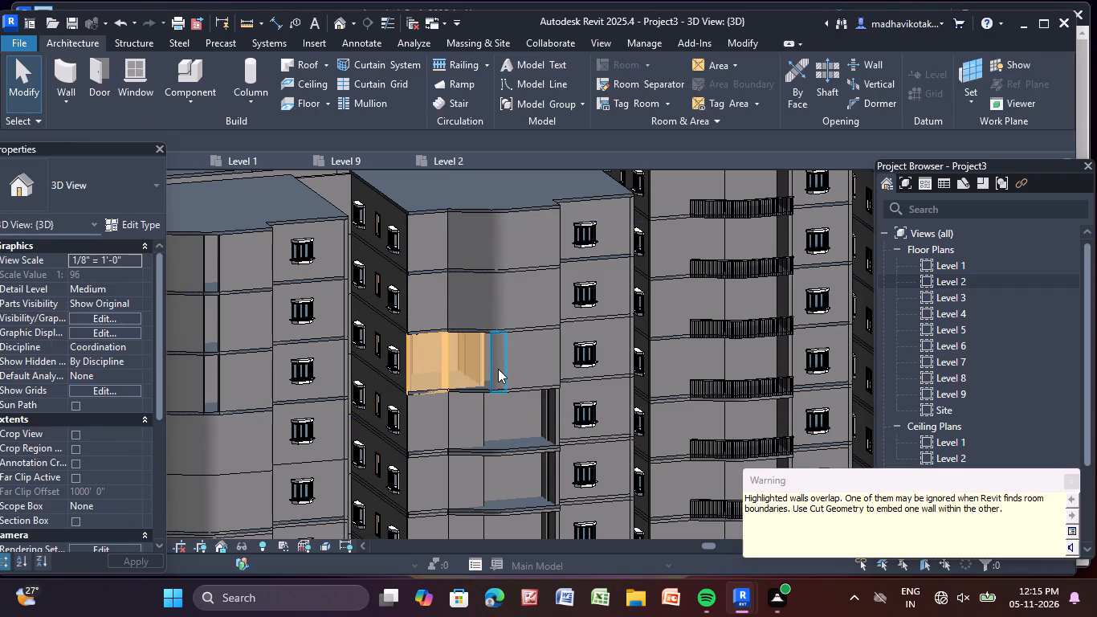
pyautogui.click(498, 369)
pyautogui.press('Delete')
pyautogui.click(513, 376)
pyautogui.press('Delete')
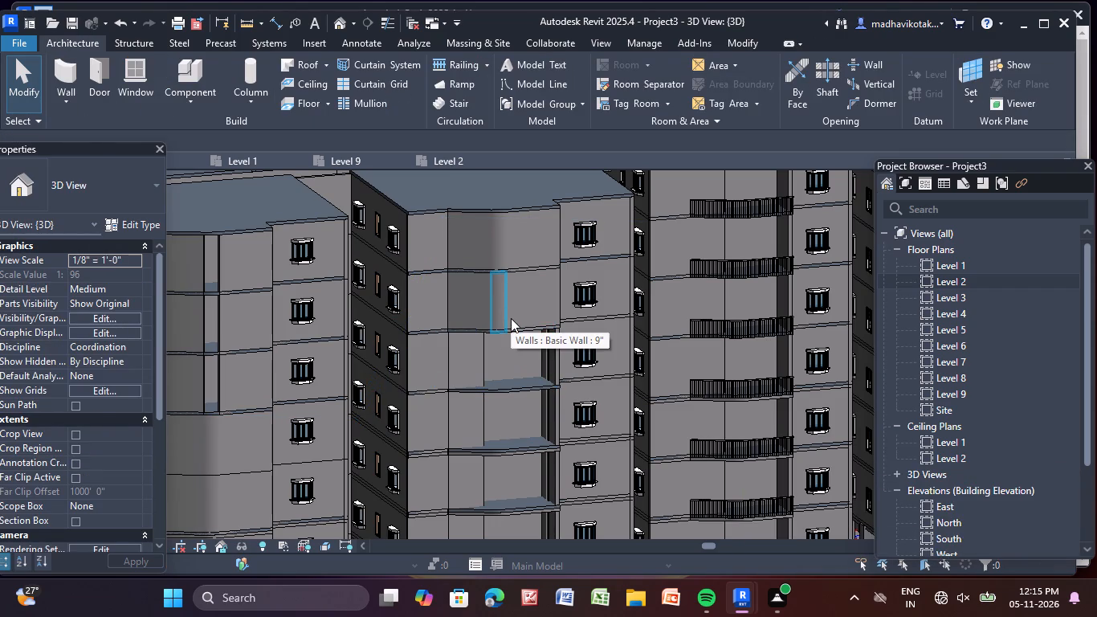
# Delete the 9" wall segments enclosing the same tower's curved balcony front on Level 7.
pyautogui.click(511, 318)
pyautogui.press('Delete')
pyautogui.click(511, 318)
pyautogui.press('Delete')
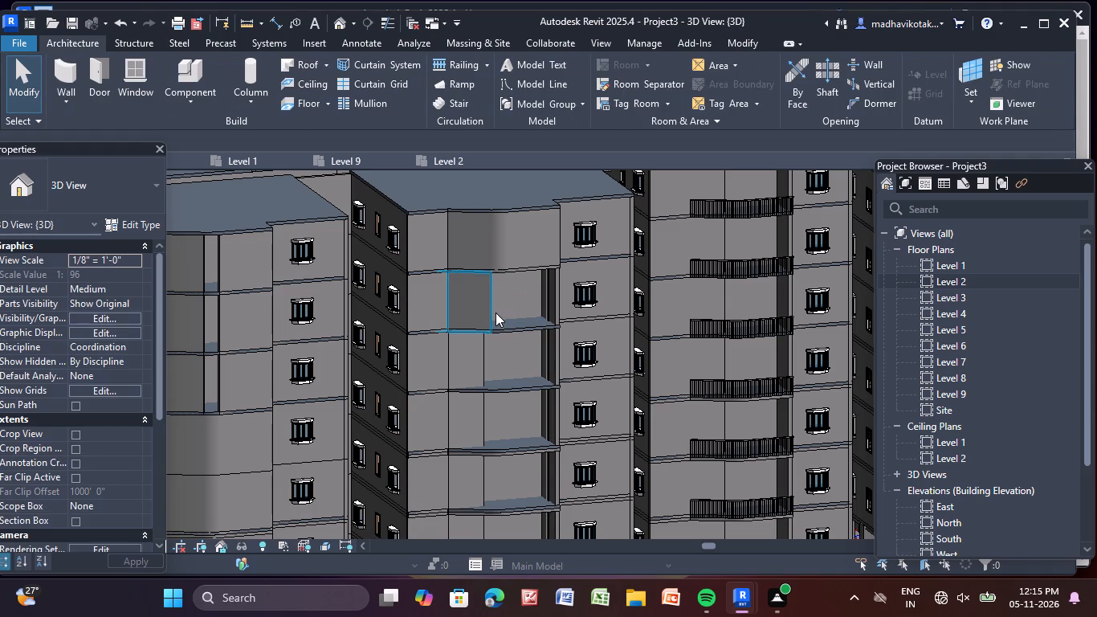
pyautogui.click(494, 312)
pyautogui.press('Delete')
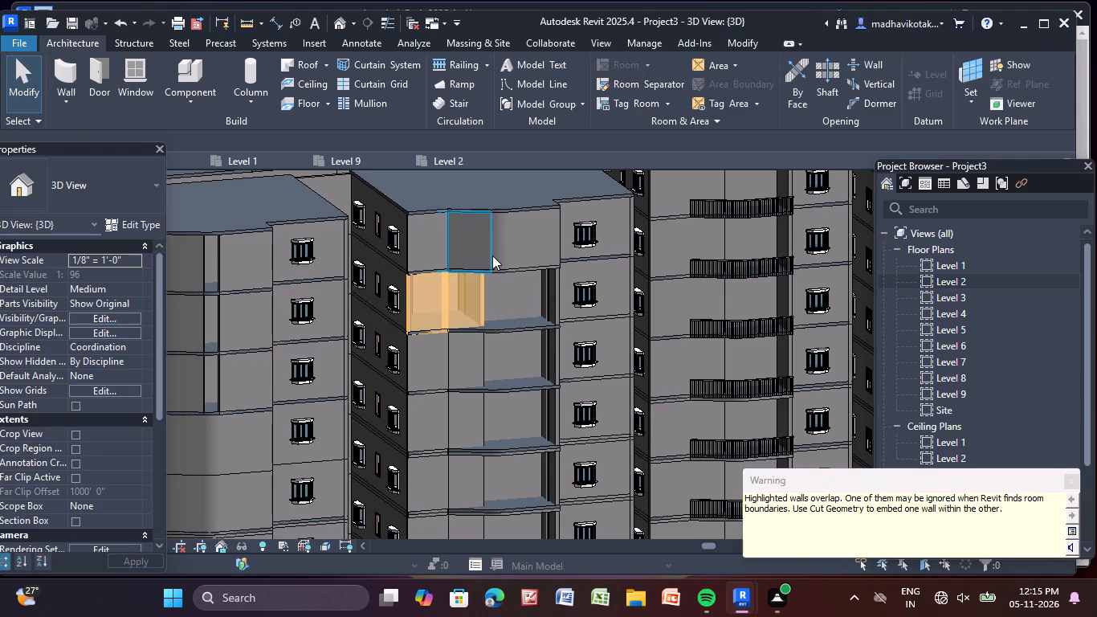
# Delete the 9" wall segments enclosing the same tower's curved balcony front on Level 8.
pyautogui.click(504, 250)
pyautogui.press('Delete')
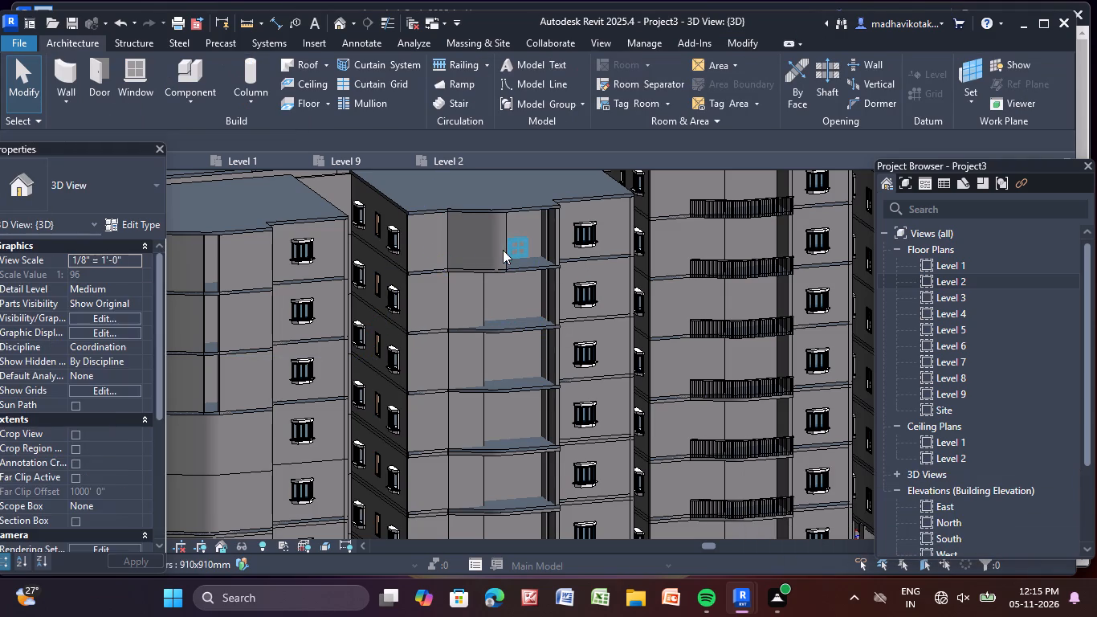
pyautogui.click(499, 247)
pyautogui.press('Delete')
pyautogui.click(488, 243)
pyautogui.press('Delete')
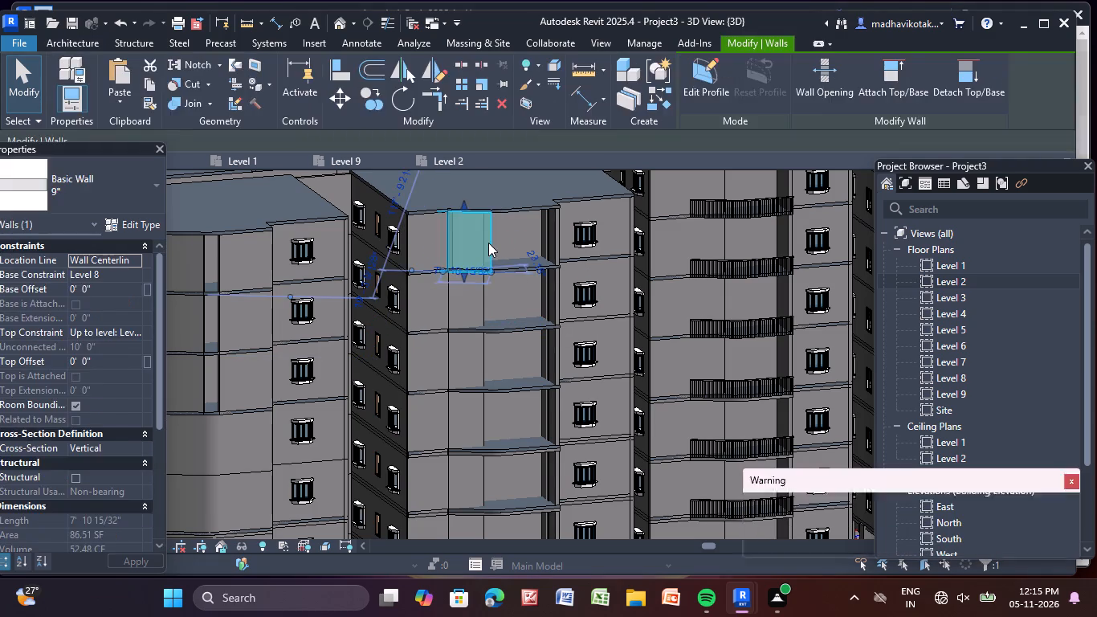
pyautogui.scroll(-6, 504, 251)
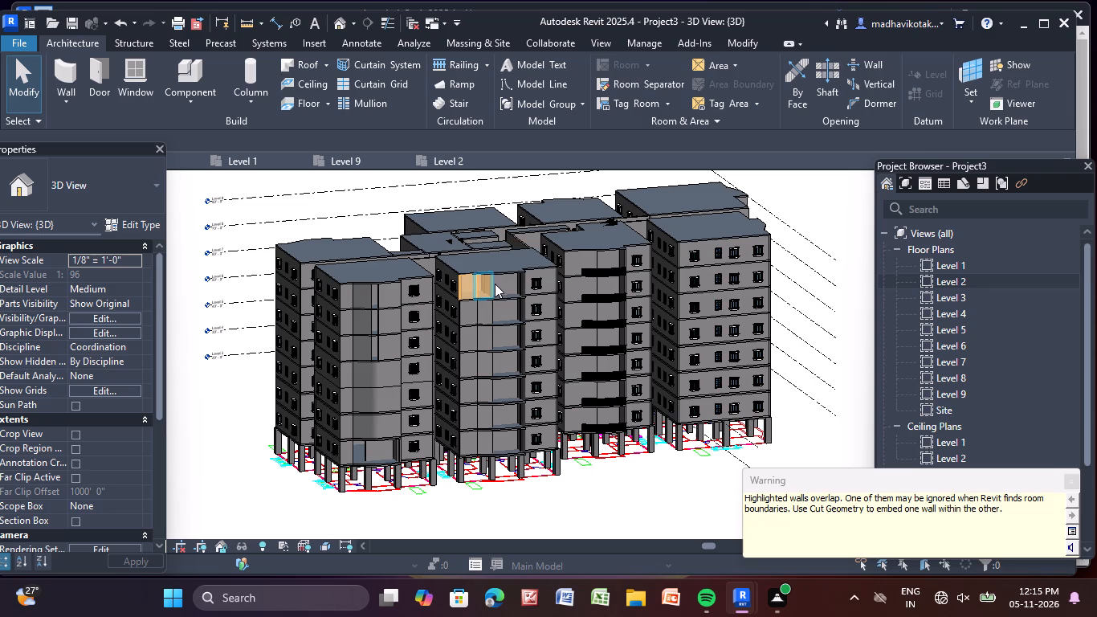
pyautogui.press('Escape')
pyautogui.scroll(8, 490, 286)
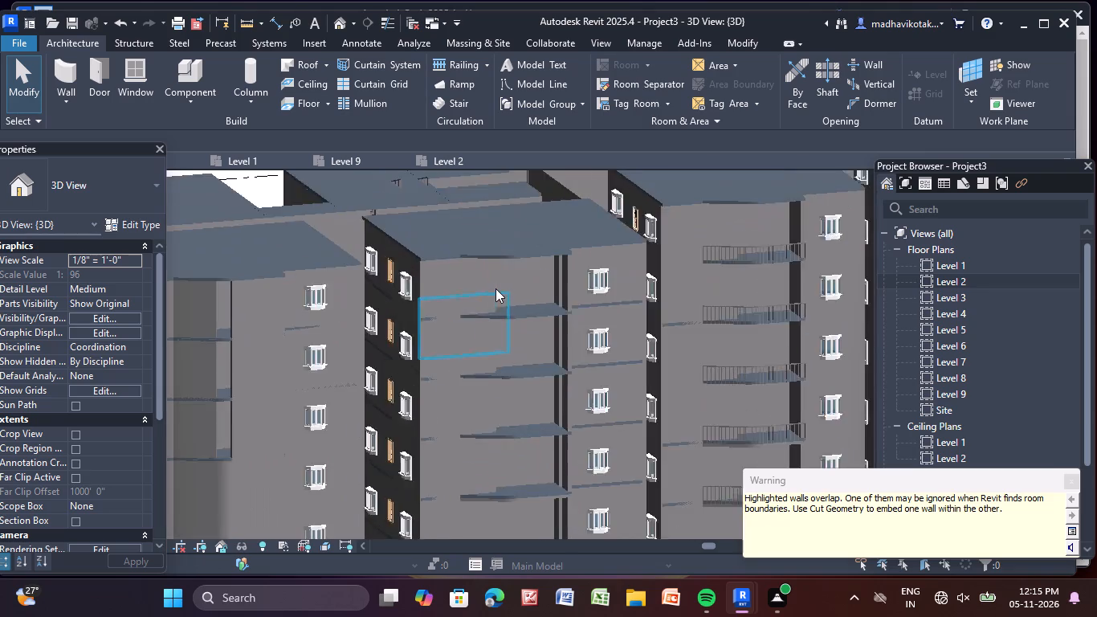
pyautogui.scroll(4, 495, 288)
pyautogui.click(485, 284)
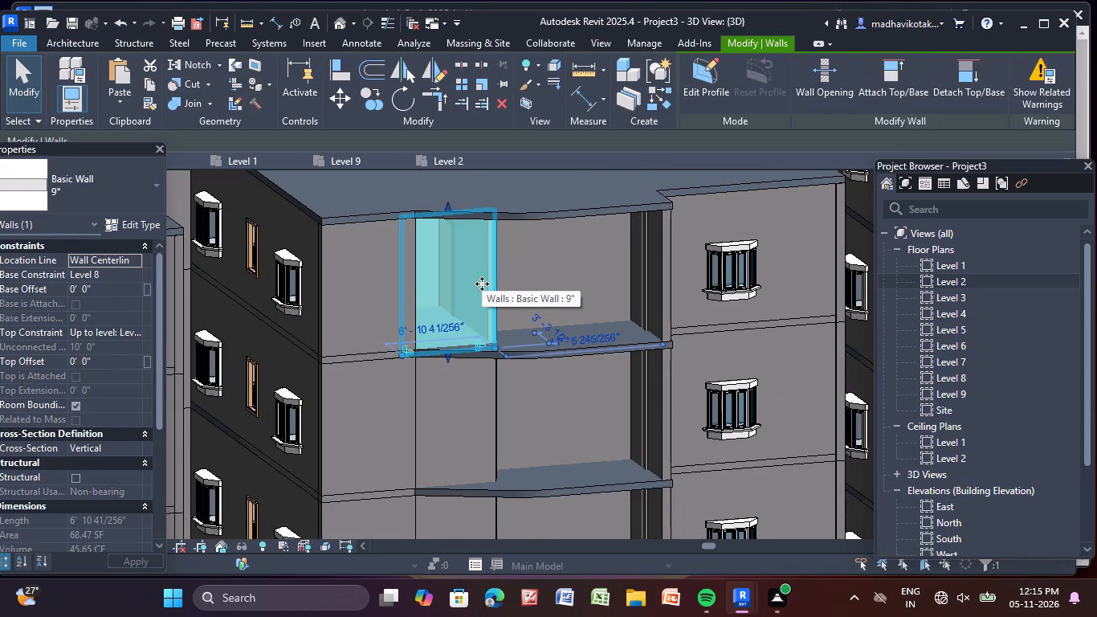
pyautogui.press('Escape')
# Open the Level 2 floor plan and check the curved balconies of the 1572sft and 1292sft units for existing railings.
pyautogui.scroll(-5, 513, 295)
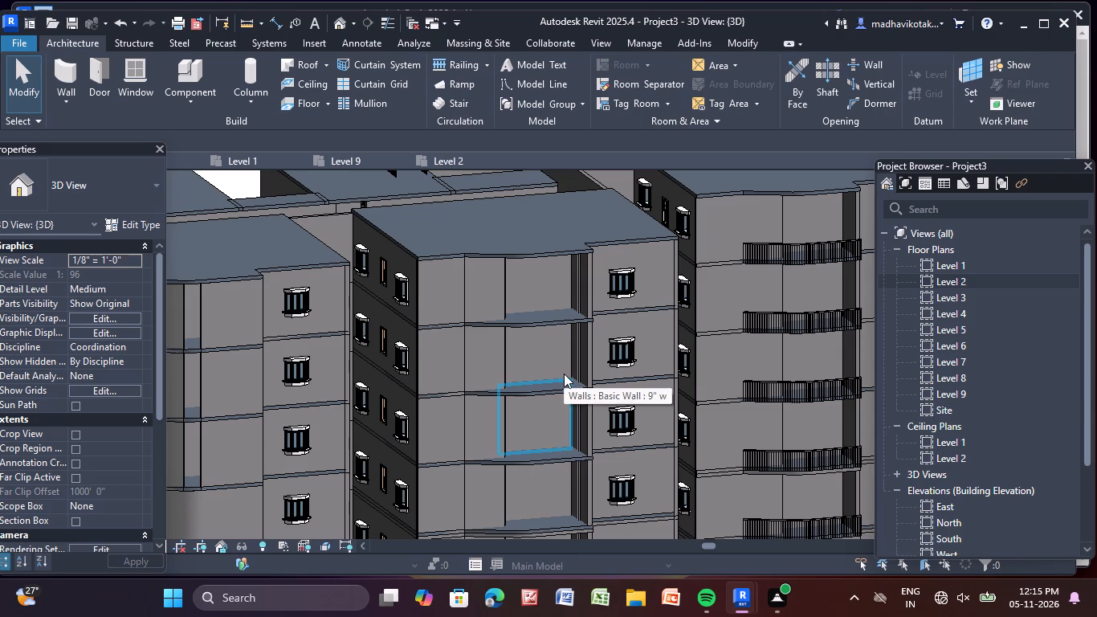
pyautogui.scroll(-1, 550, 395)
pyautogui.moveTo(528, 415); pyautogui.dragTo(459, 192, button='middle')
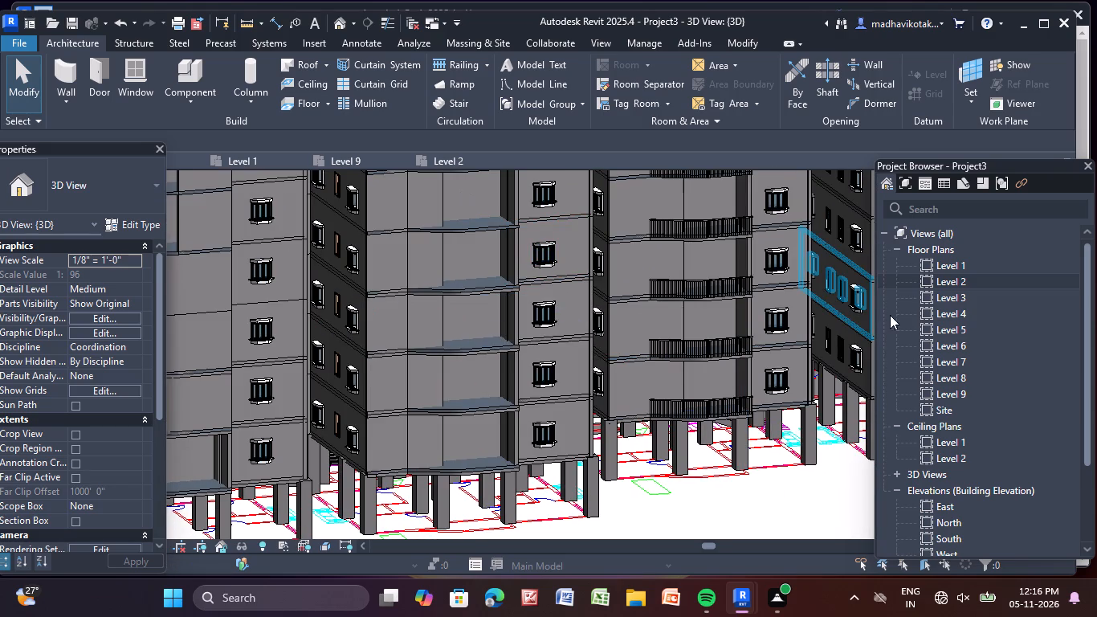
pyautogui.doubleClick(940, 278)
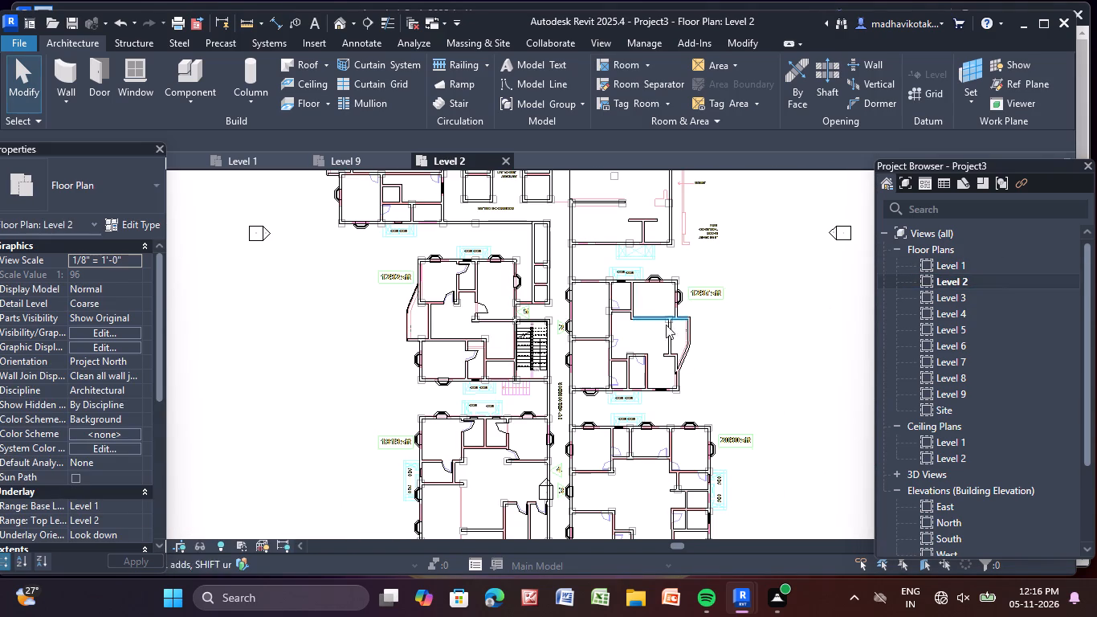
pyautogui.moveTo(438, 272); pyautogui.dragTo(526, 493, button='middle')
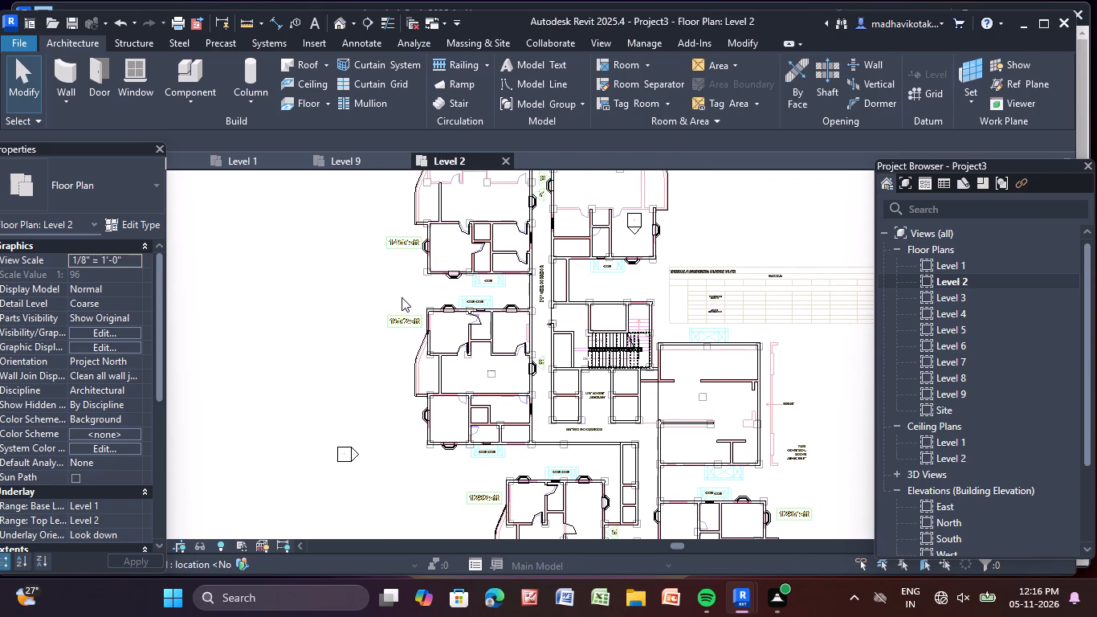
pyautogui.scroll(-4, 425, 285)
pyautogui.moveTo(434, 303); pyautogui.dragTo(421, 352, button='middle')
pyautogui.scroll(9, 421, 353)
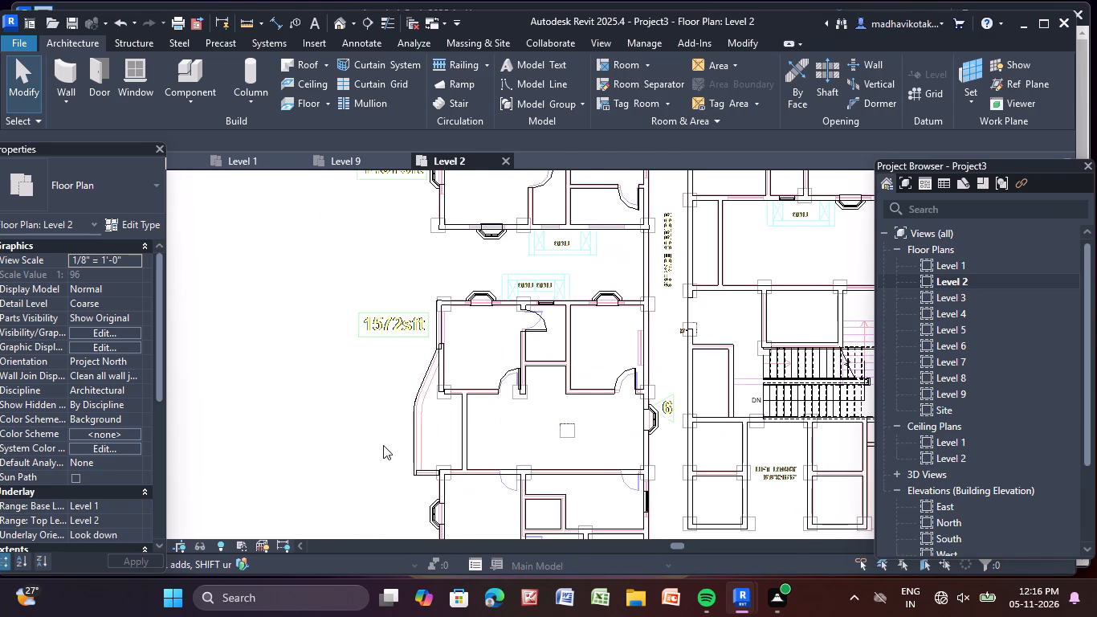
pyautogui.moveTo(390, 424); pyautogui.dragTo(356, 322, button='middle')
pyautogui.moveTo(406, 459); pyautogui.dragTo(462, 177, button='middle')
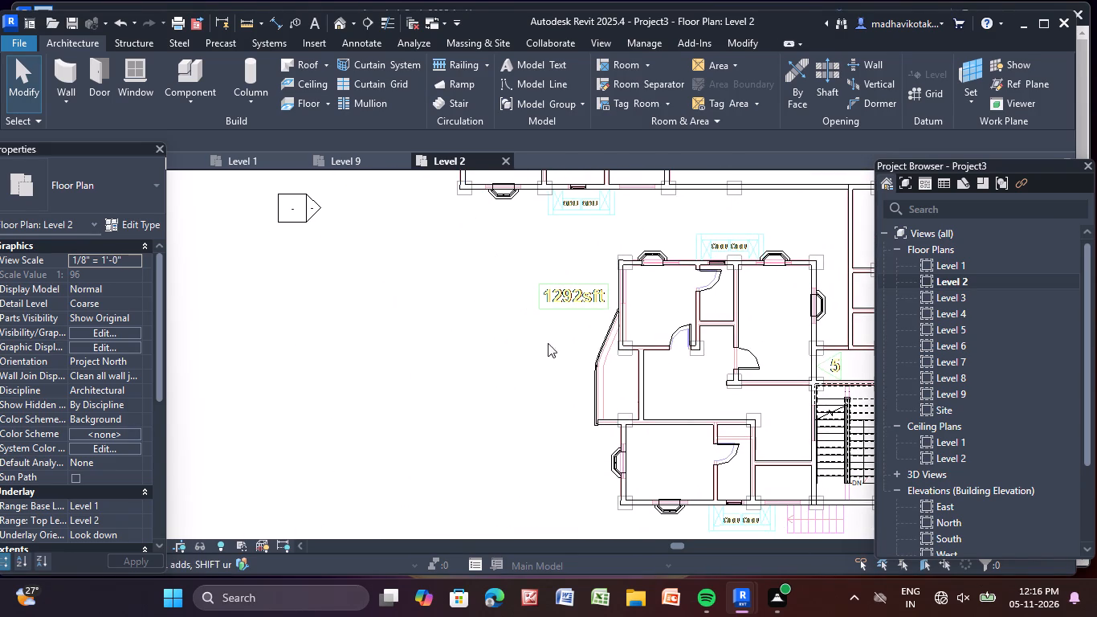
pyautogui.click(591, 393)
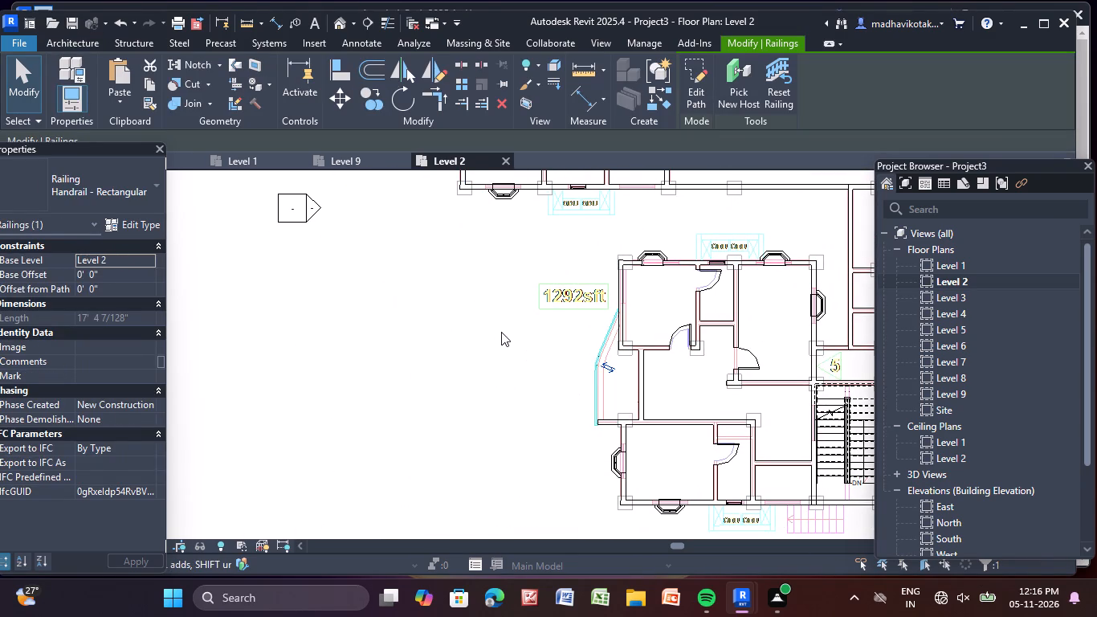
pyautogui.press('Escape')
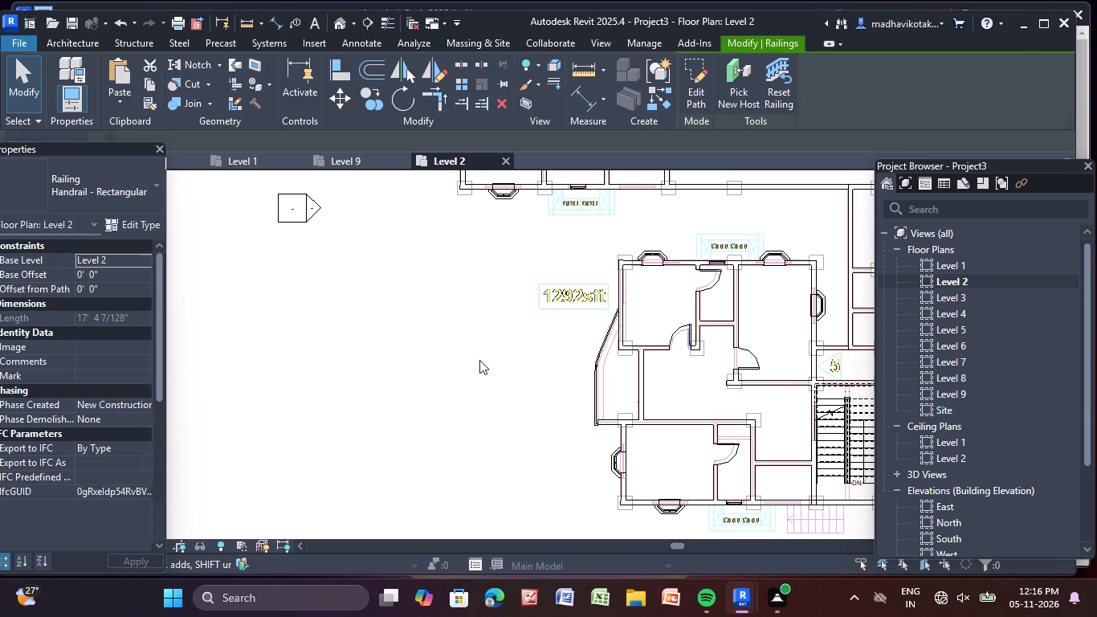
# Sketch a Handrail - Rectangular railing path along the outer slab edges of the 1572sft unit's curved balcony on Level 2.
pyautogui.scroll(-3, 491, 365)
pyautogui.moveTo(491, 365); pyautogui.dragTo(530, 471, button='middle')
pyautogui.moveTo(497, 302); pyautogui.dragTo(475, 366, button='middle')
pyautogui.scroll(3, 470, 353)
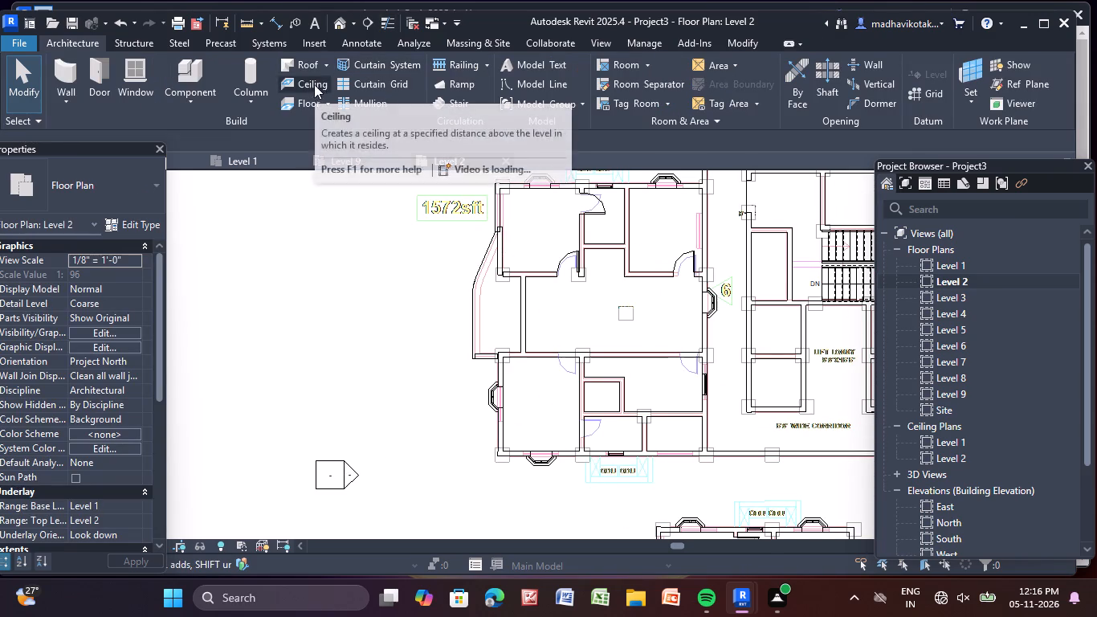
pyautogui.click(470, 63)
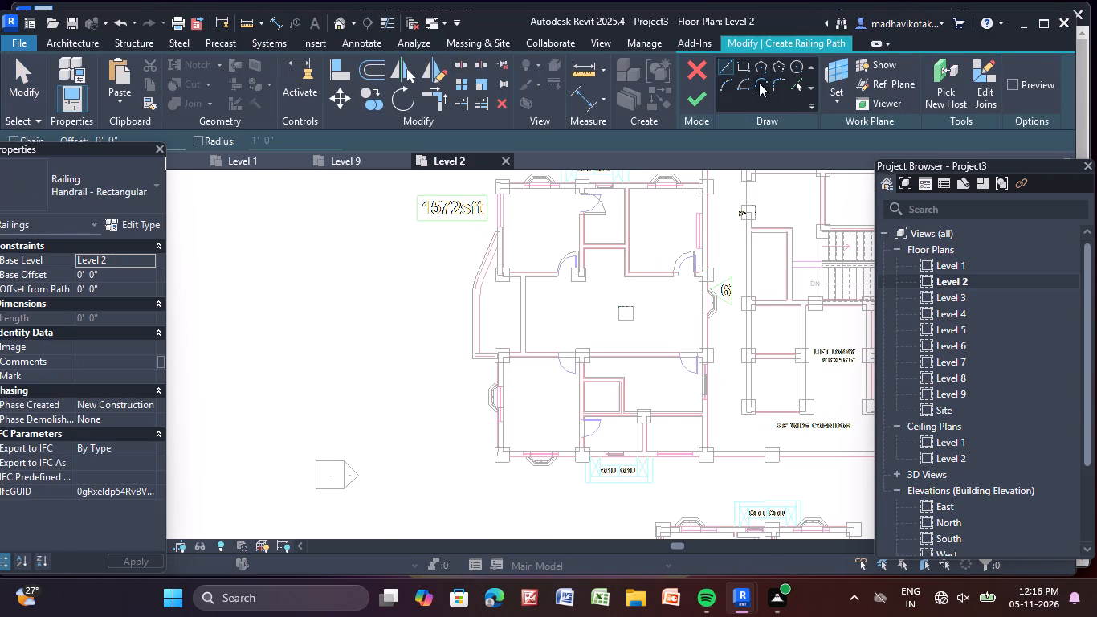
pyautogui.click(800, 80)
pyautogui.scroll(6, 467, 358)
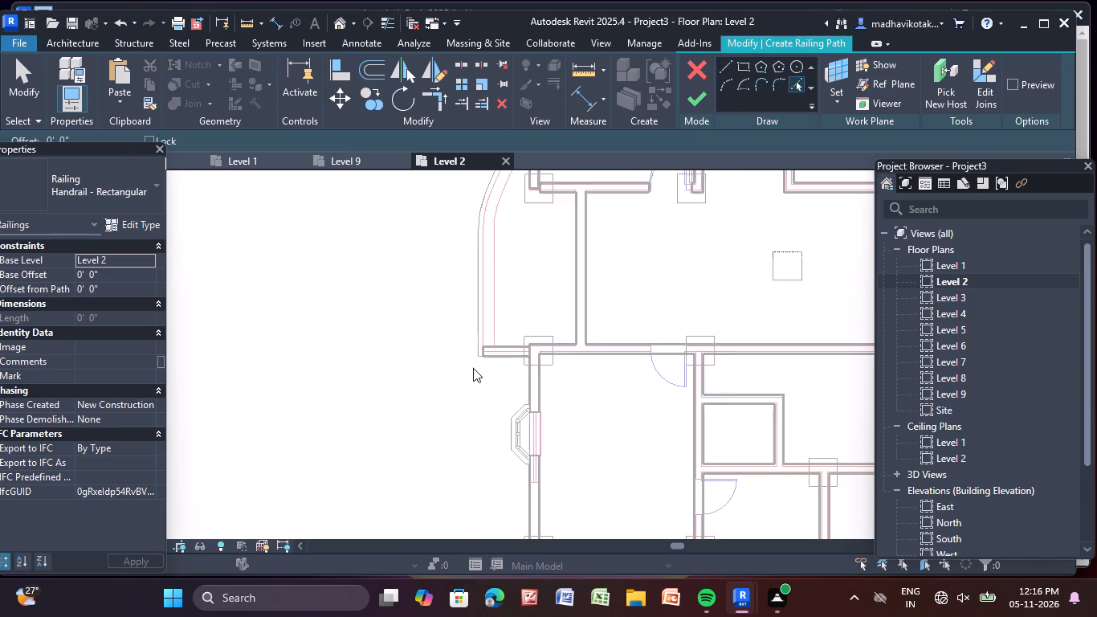
pyautogui.scroll(7, 473, 368)
pyautogui.click(469, 299)
pyautogui.moveTo(459, 294); pyautogui.dragTo(417, 432, button='middle')
pyautogui.click(423, 399)
pyautogui.scroll(-4, 356, 349)
pyautogui.moveTo(356, 349); pyautogui.dragTo(425, 607, button='middle')
pyautogui.scroll(4, 510, 404)
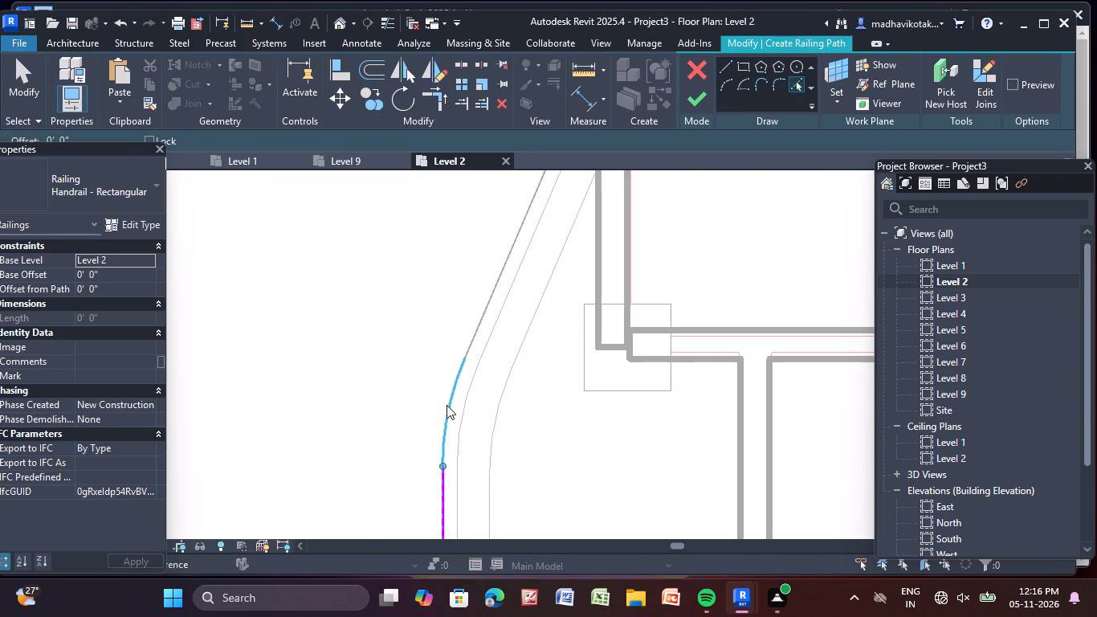
pyautogui.click(447, 405)
pyautogui.moveTo(424, 374); pyautogui.dragTo(349, 473, button='middle')
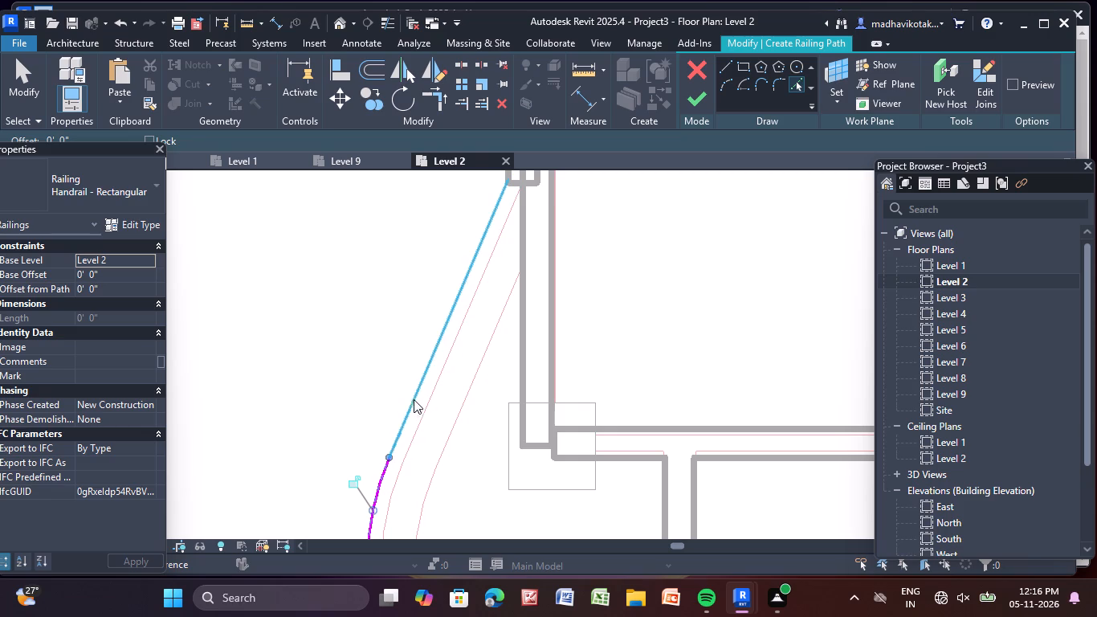
pyautogui.click(409, 399)
pyautogui.press('Escape')
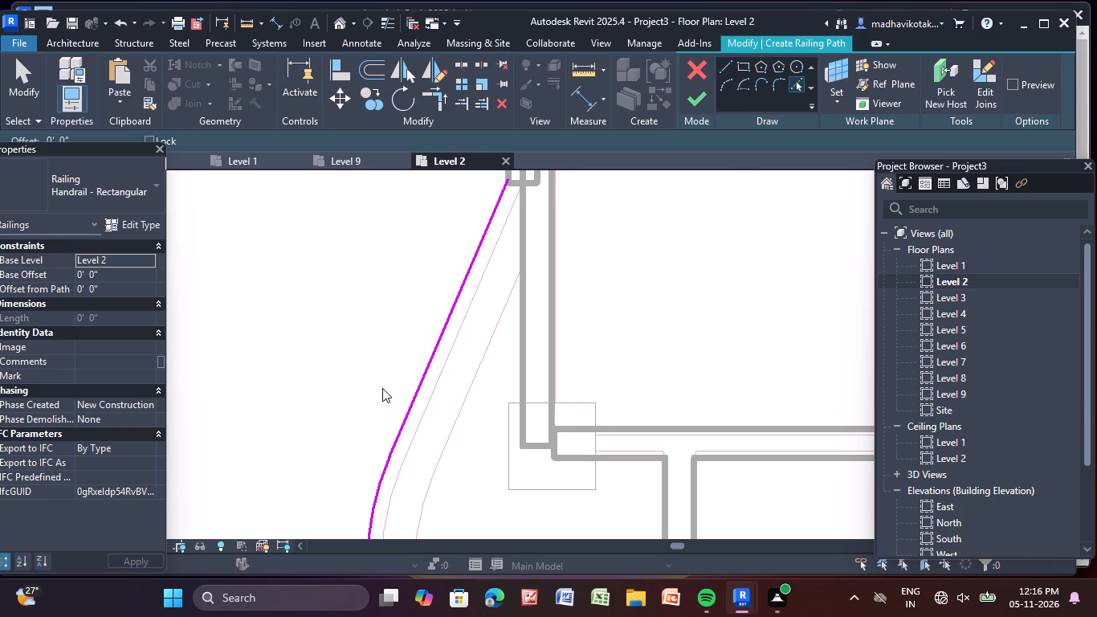
# Shorten the railing path's short return segment to the outer end of the balcony's side wall and finish the railing.
pyautogui.scroll(-6, 382, 388)
pyautogui.moveTo(382, 388); pyautogui.dragTo(494, 227, button='middle')
pyautogui.moveTo(520, 480); pyautogui.dragTo(542, 438, button='middle')
pyautogui.scroll(3, 549, 437)
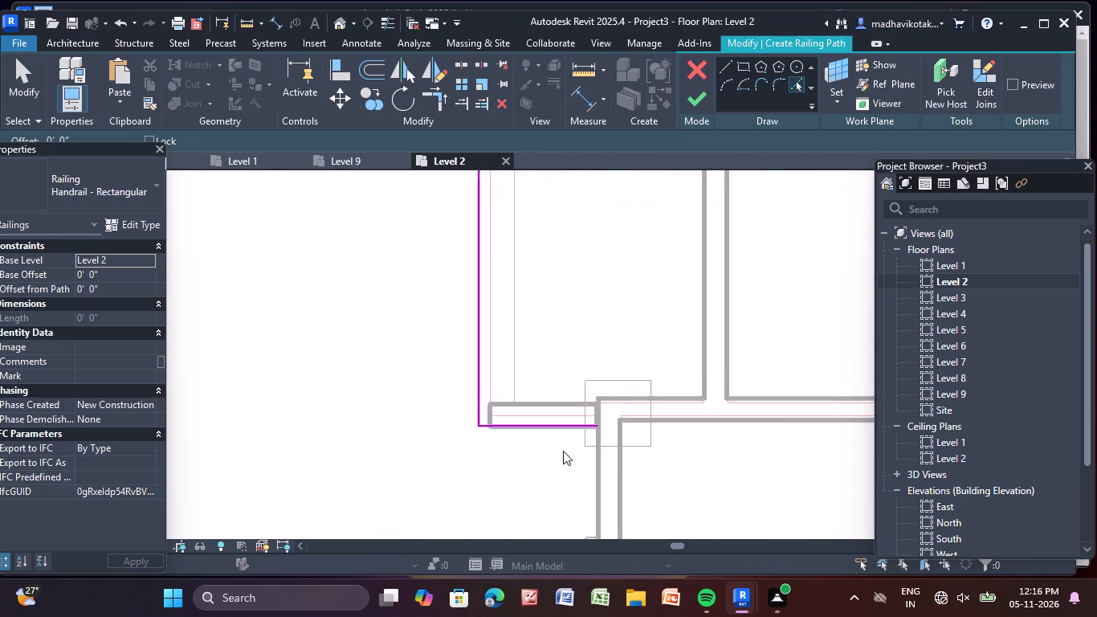
pyautogui.scroll(8, 563, 451)
pyautogui.press('Escape')
pyautogui.click(600, 372)
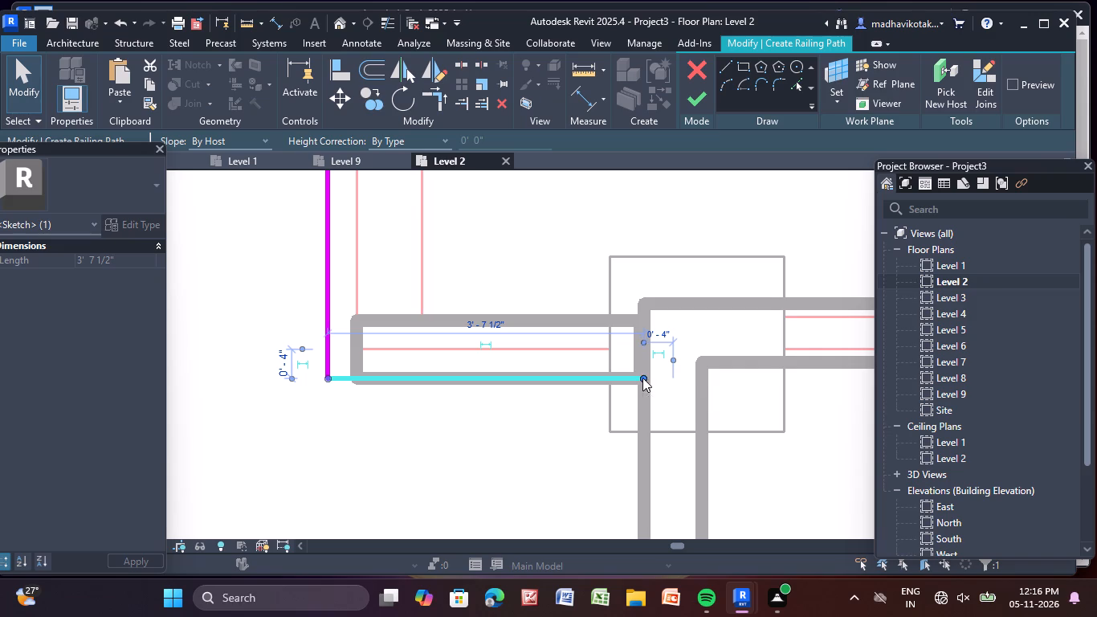
pyautogui.moveTo(645, 378); pyautogui.dragTo(454, 385)
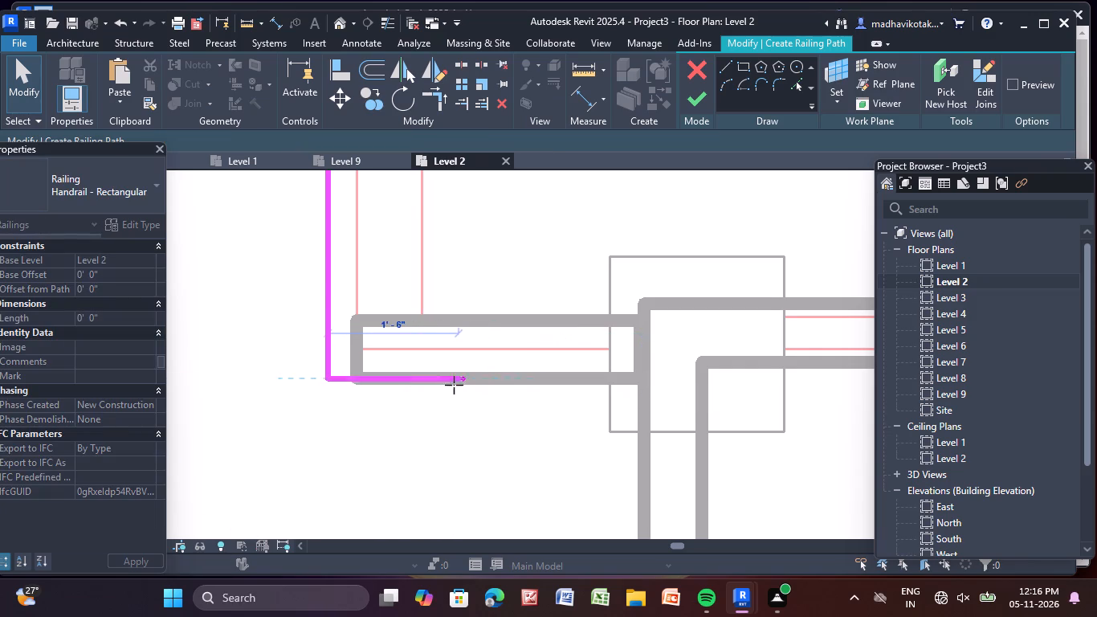
pyautogui.moveTo(454, 385); pyautogui.dragTo(349, 375)
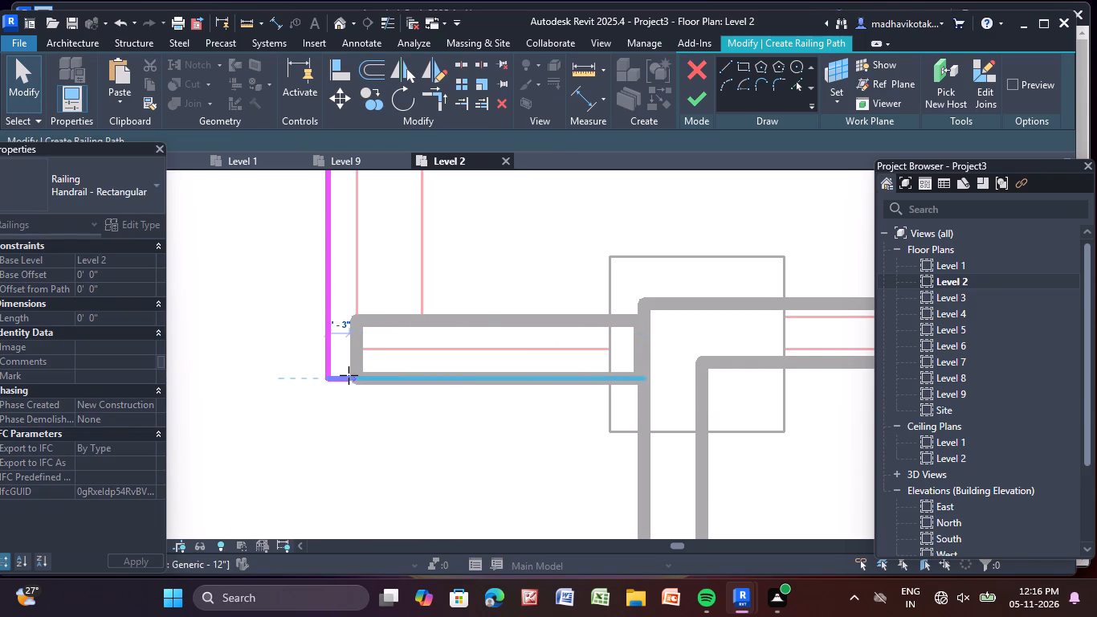
pyautogui.moveTo(349, 375); pyautogui.dragTo(355, 379)
pyautogui.press('Escape')
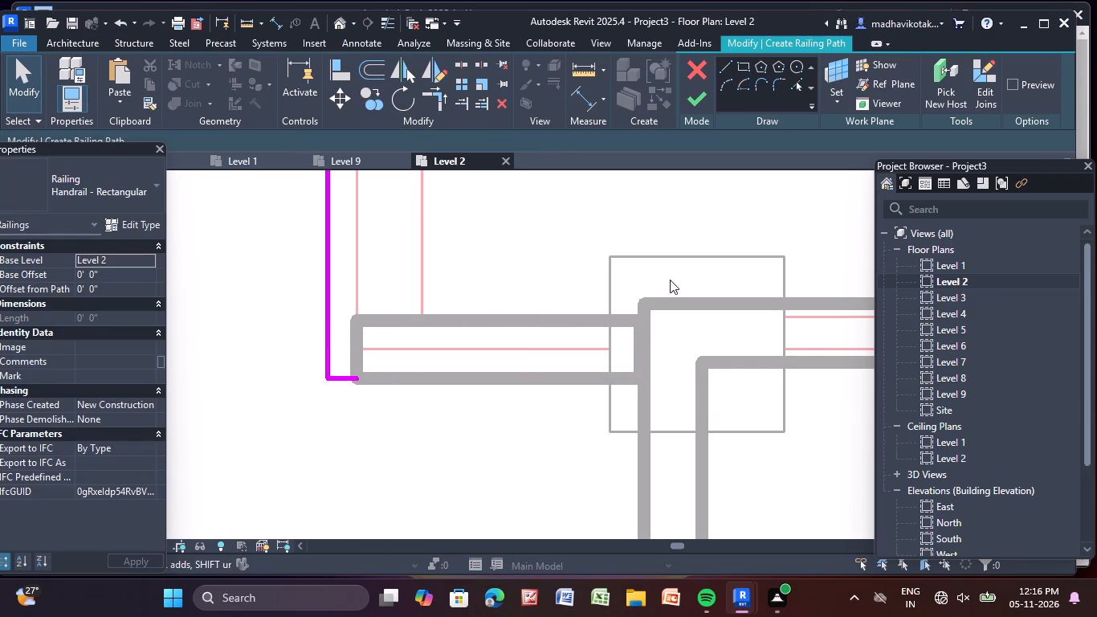
pyautogui.click(692, 101)
pyautogui.press('Escape')
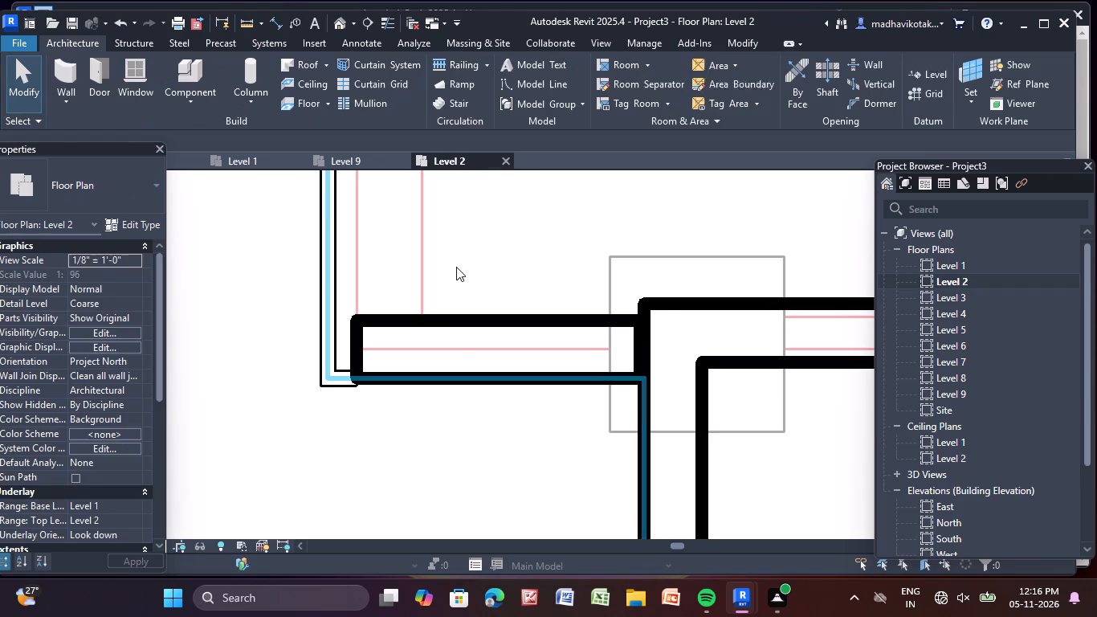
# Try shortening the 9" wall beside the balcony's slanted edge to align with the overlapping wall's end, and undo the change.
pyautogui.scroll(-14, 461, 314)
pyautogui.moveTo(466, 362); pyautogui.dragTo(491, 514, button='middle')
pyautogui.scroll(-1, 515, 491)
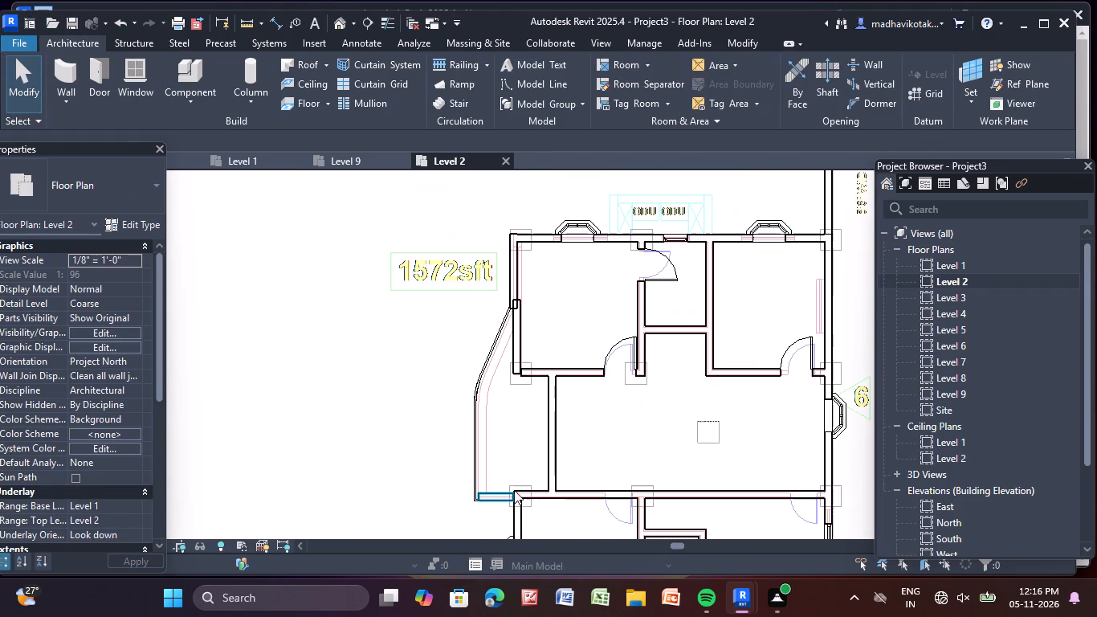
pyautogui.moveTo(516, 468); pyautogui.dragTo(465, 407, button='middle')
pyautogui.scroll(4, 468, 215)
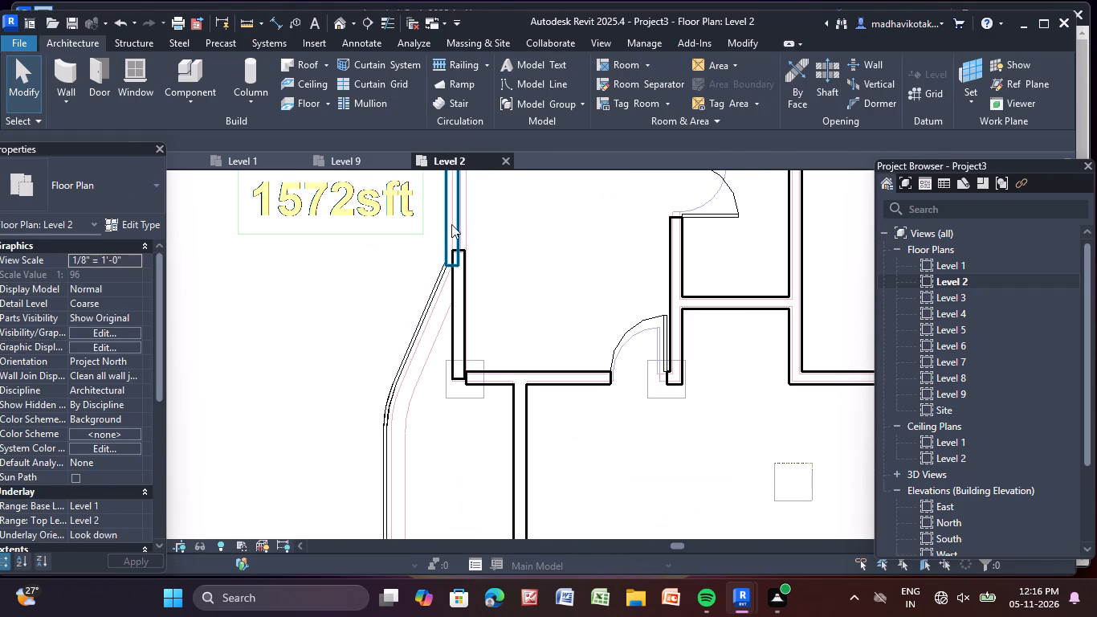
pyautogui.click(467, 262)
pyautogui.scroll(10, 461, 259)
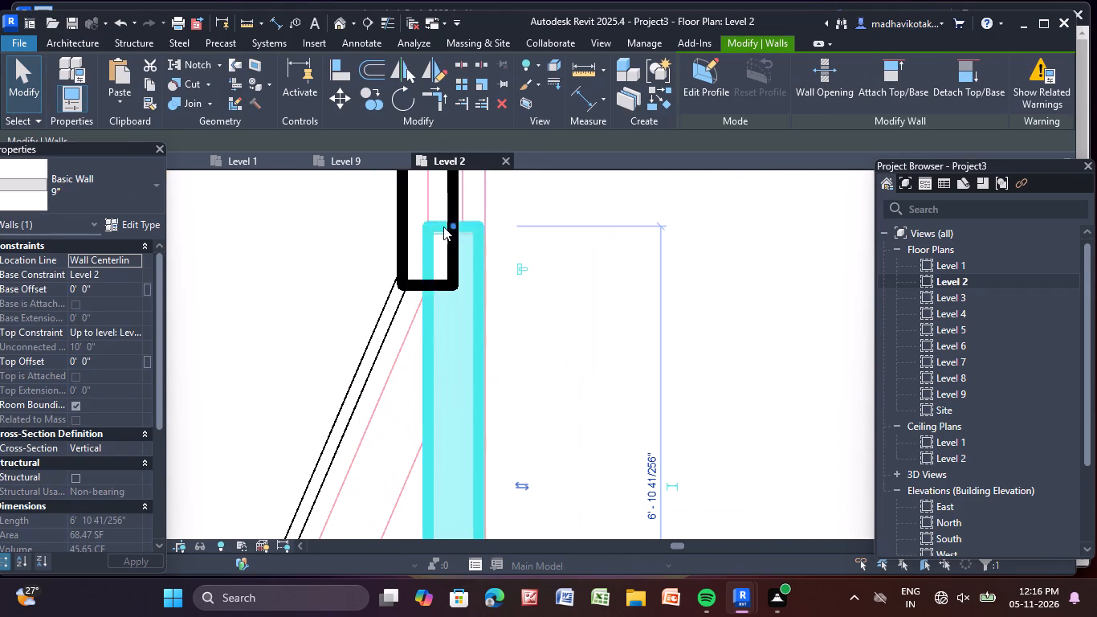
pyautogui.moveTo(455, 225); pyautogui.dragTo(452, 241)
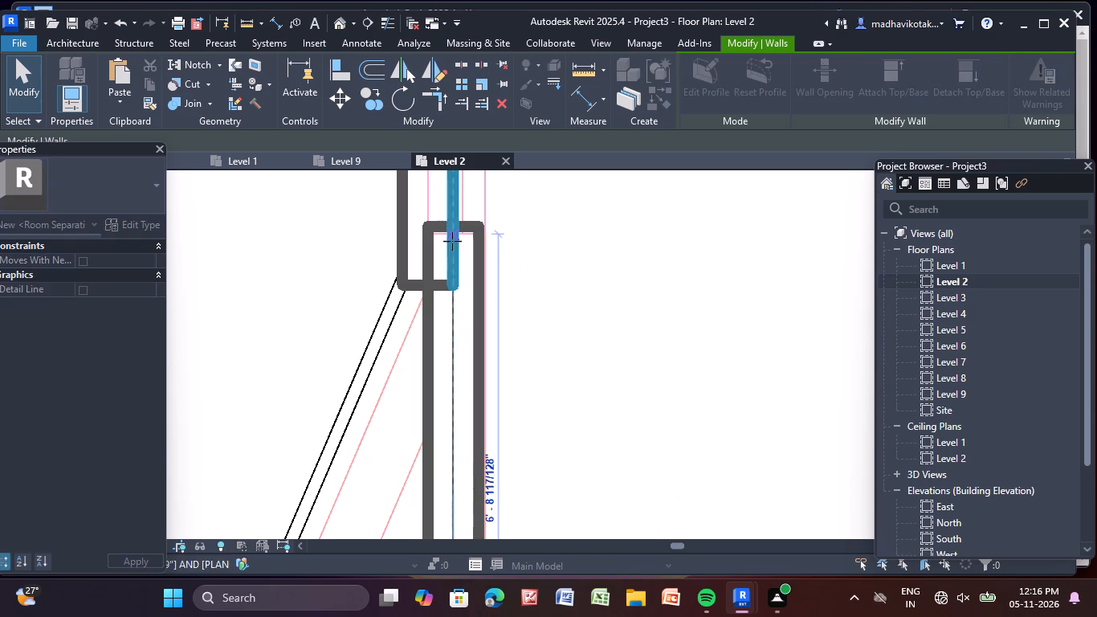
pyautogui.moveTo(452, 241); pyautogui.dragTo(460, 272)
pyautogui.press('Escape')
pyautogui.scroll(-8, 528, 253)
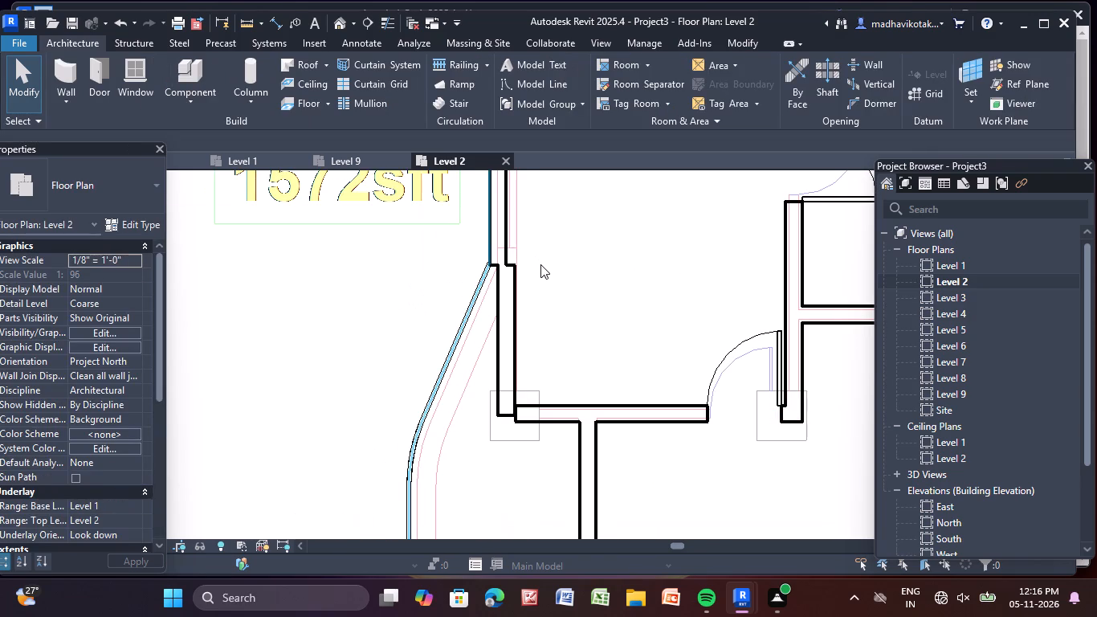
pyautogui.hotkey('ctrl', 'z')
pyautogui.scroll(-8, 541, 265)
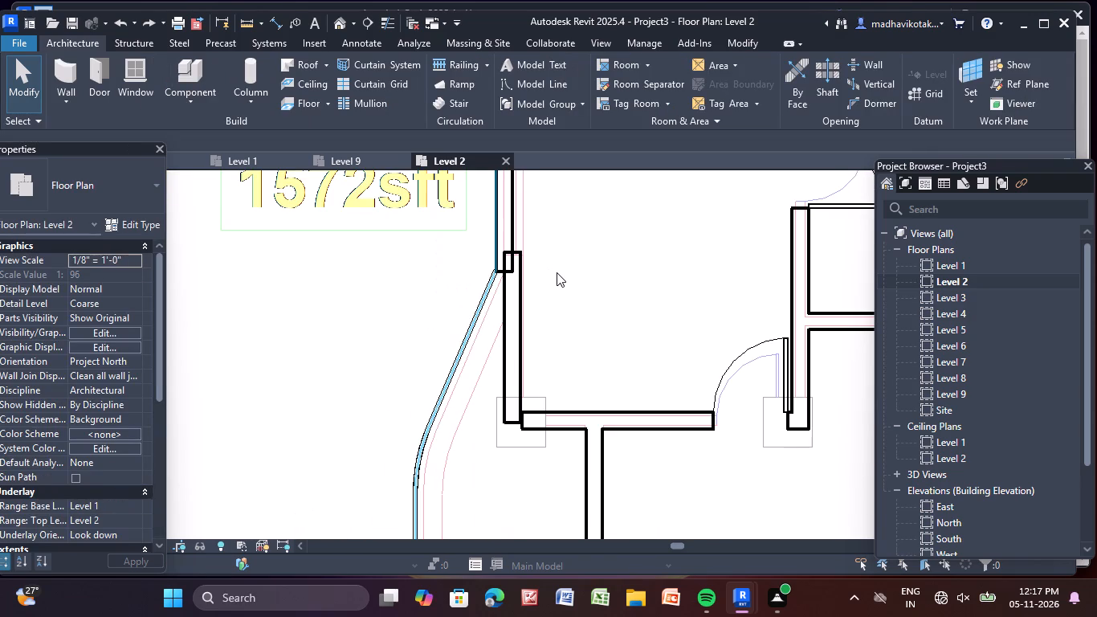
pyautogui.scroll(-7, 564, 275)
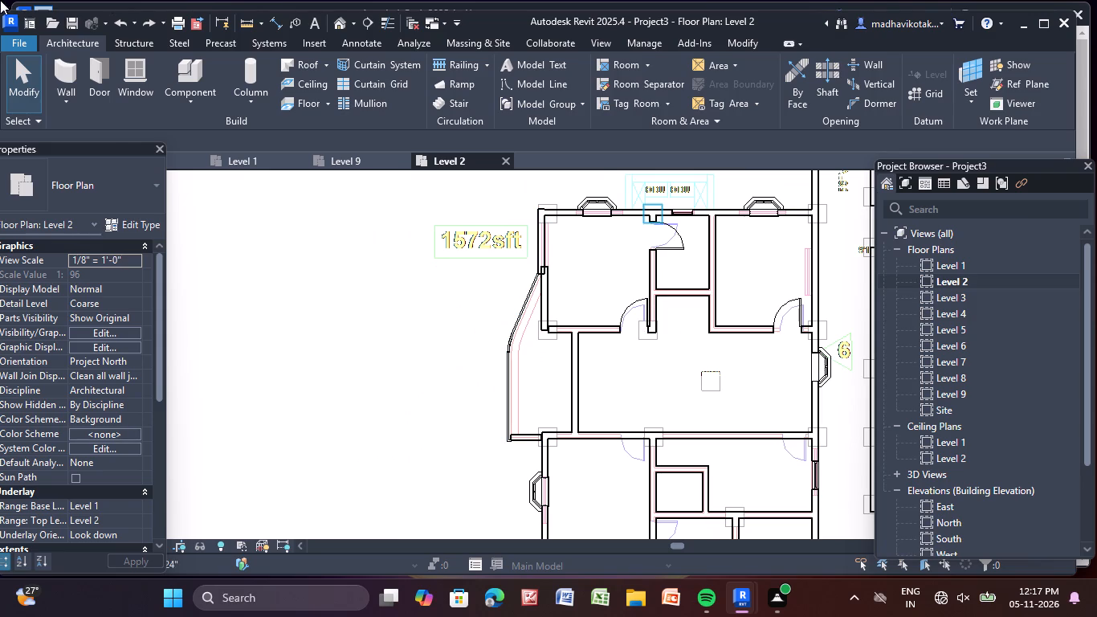
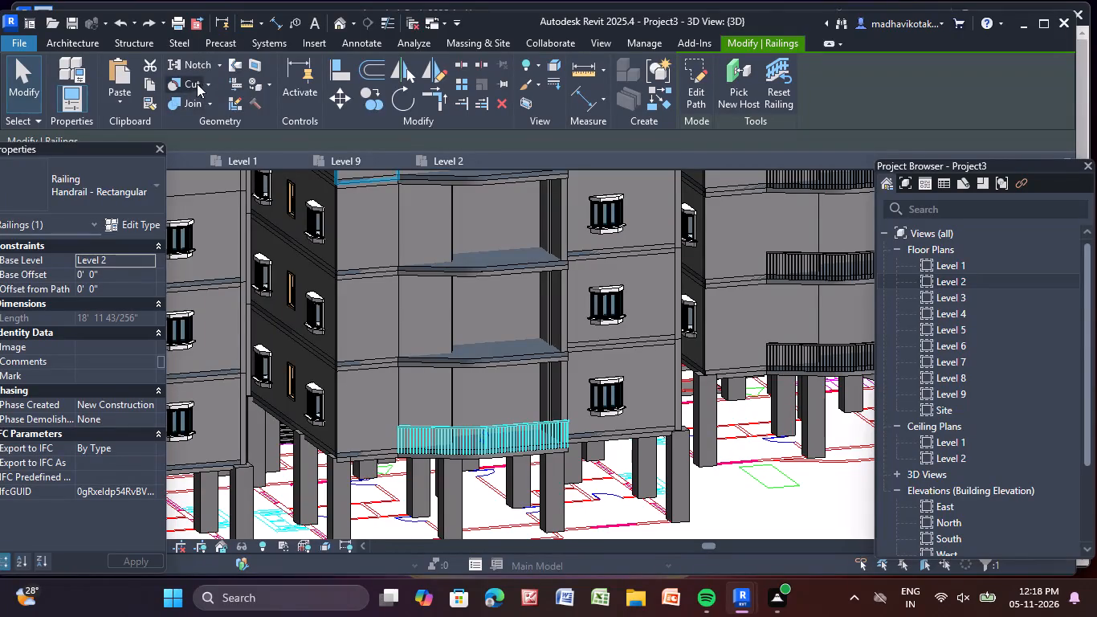
# Copy the selected Level 2 curved-balcony railing and paste it aligned to Levels 3 through 8.
pyautogui.click(145, 86)
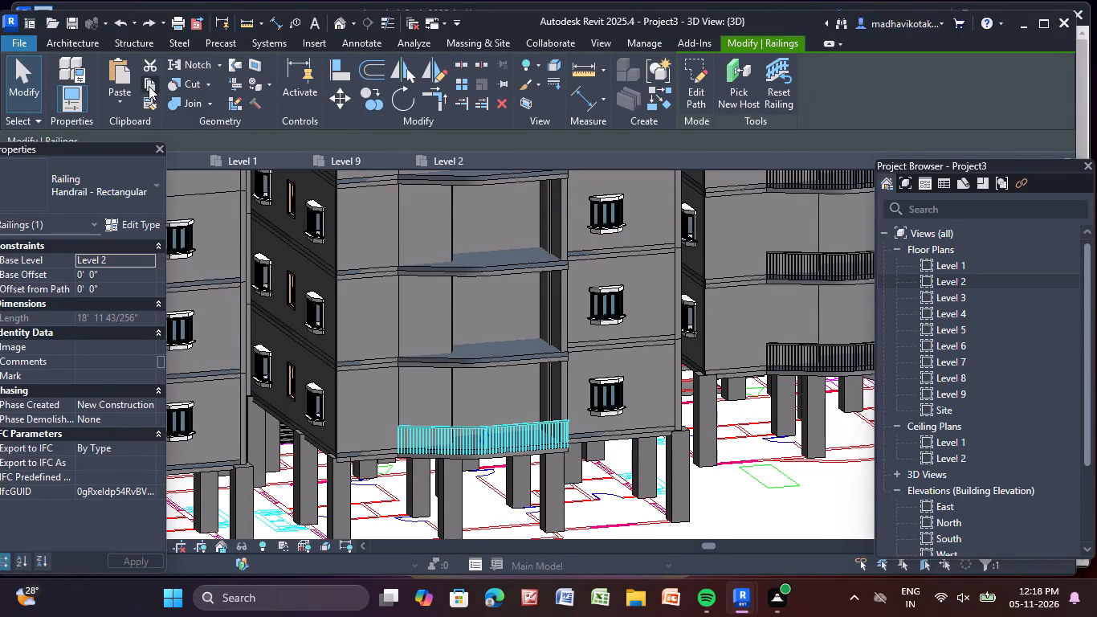
pyautogui.click(119, 100)
pyautogui.click(170, 161)
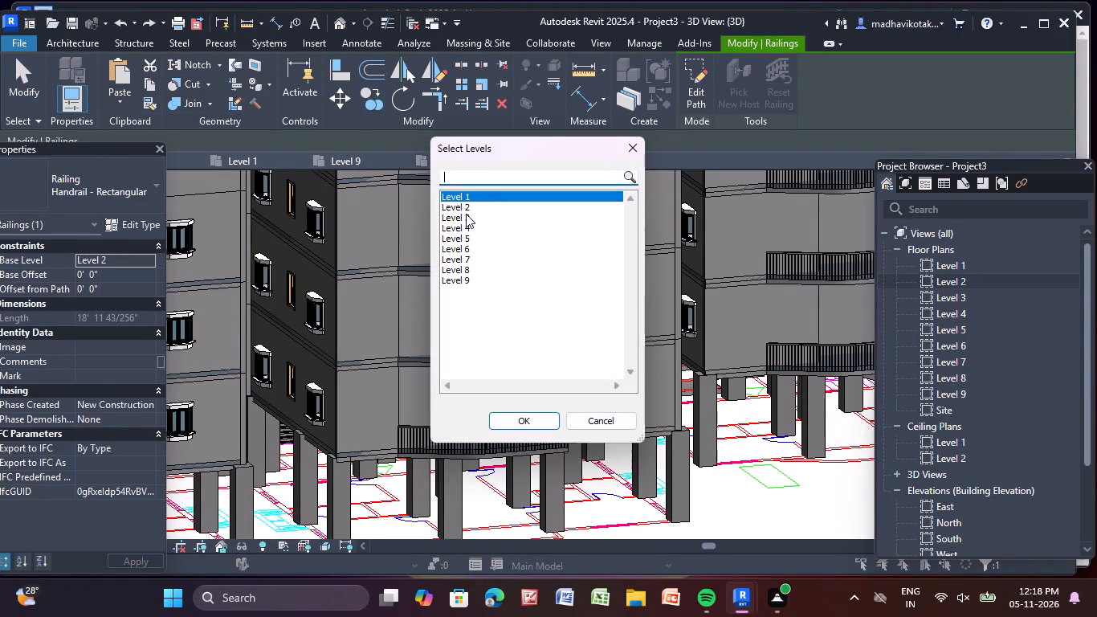
pyautogui.moveTo(466, 214); pyautogui.dragTo(457, 268)
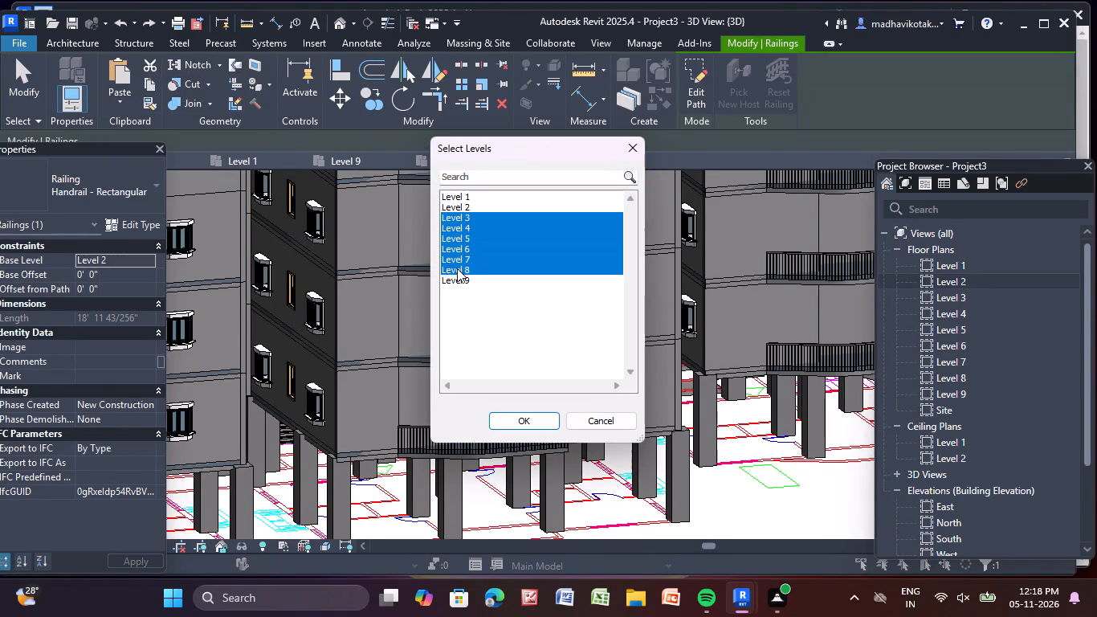
pyautogui.click(535, 417)
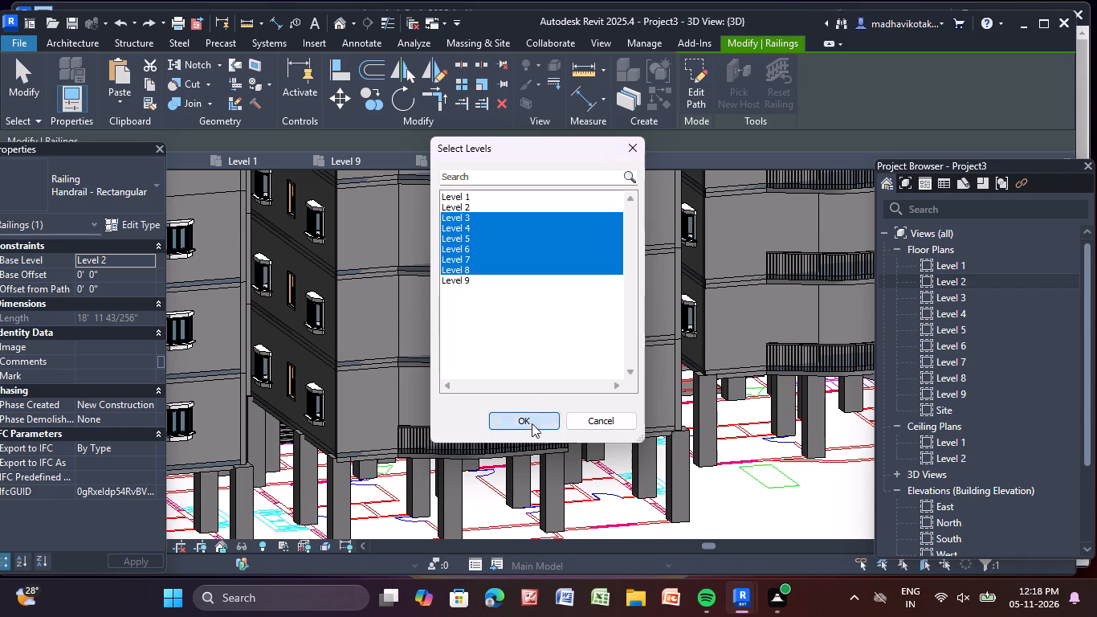
pyautogui.scroll(-5, 453, 261)
pyautogui.moveTo(459, 272); pyautogui.dragTo(468, 423, button='middle')
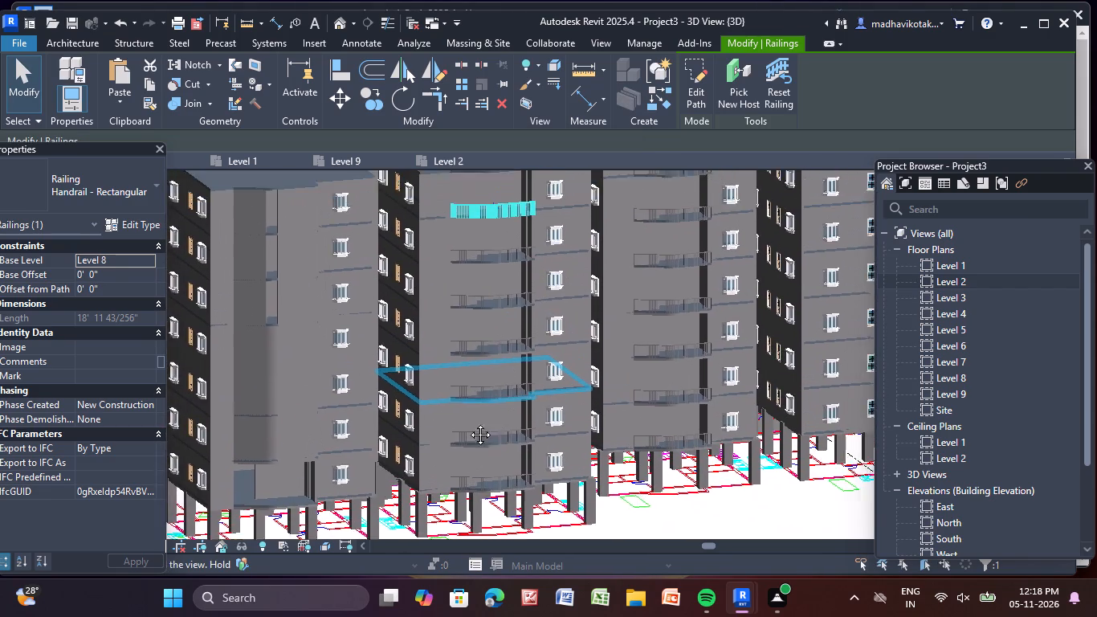
pyautogui.moveTo(468, 423); pyautogui.dragTo(461, 431, button='middle')
pyautogui.press('Escape')
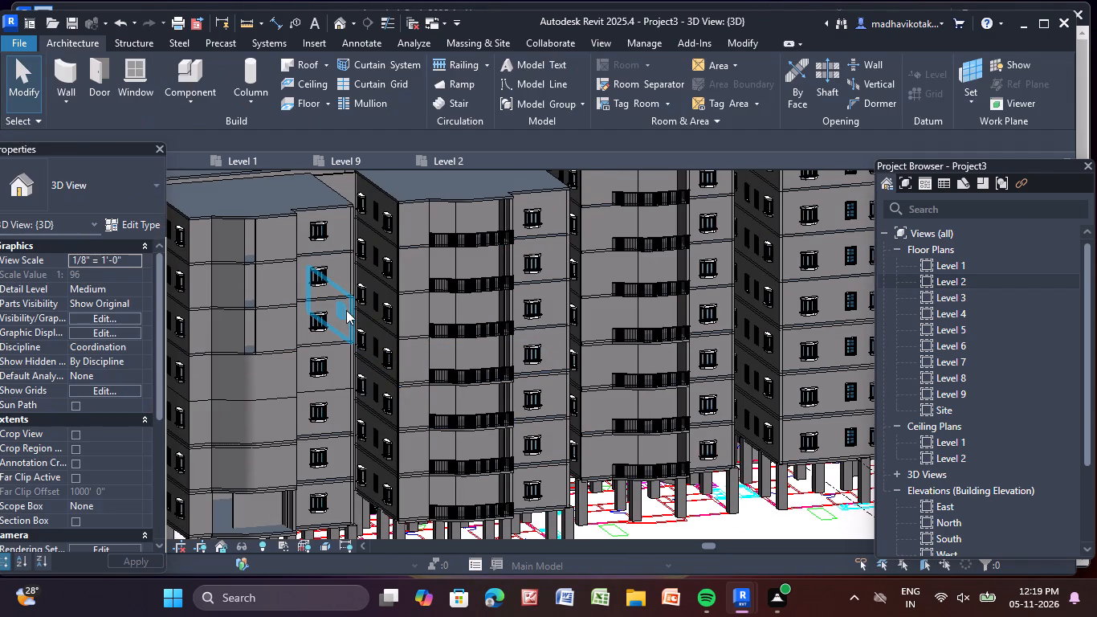
# Examine the curved balconies across the towers in 3D to check their railings and any walls still enclosing them.
pyautogui.keyDown('shift'); pyautogui.moveTo(521, 340); pyautogui.dragTo(512, 349, button='middle'); pyautogui.keyUp('shift')
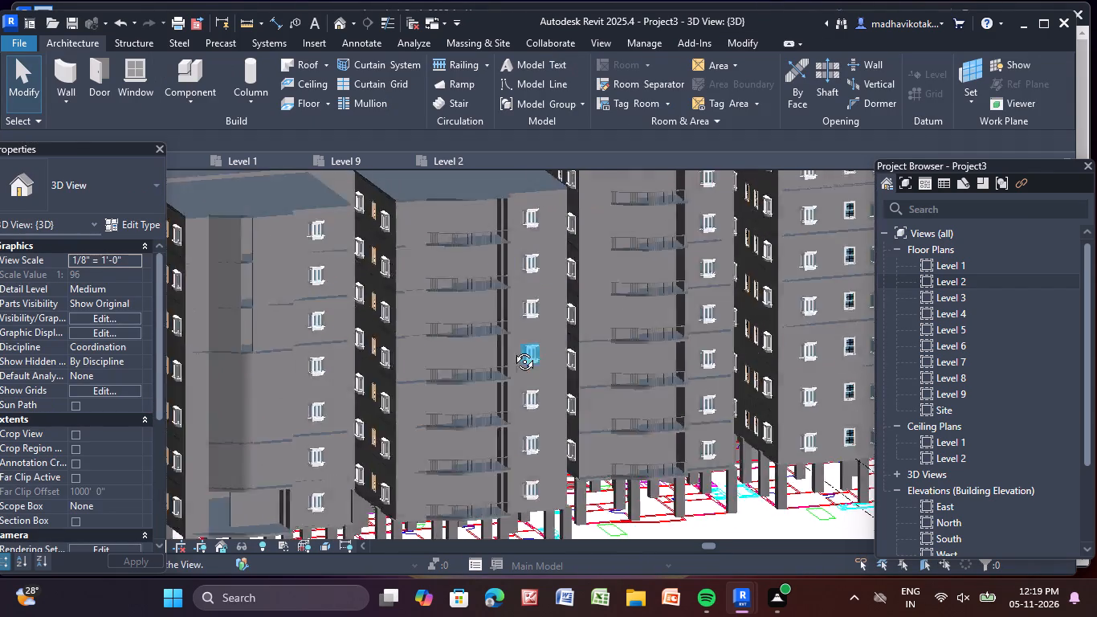
pyautogui.keyDown('shift'); pyautogui.moveTo(512, 349); pyautogui.dragTo(442, 375, button='middle'); pyautogui.keyUp('shift')
pyautogui.scroll(10, 410, 352)
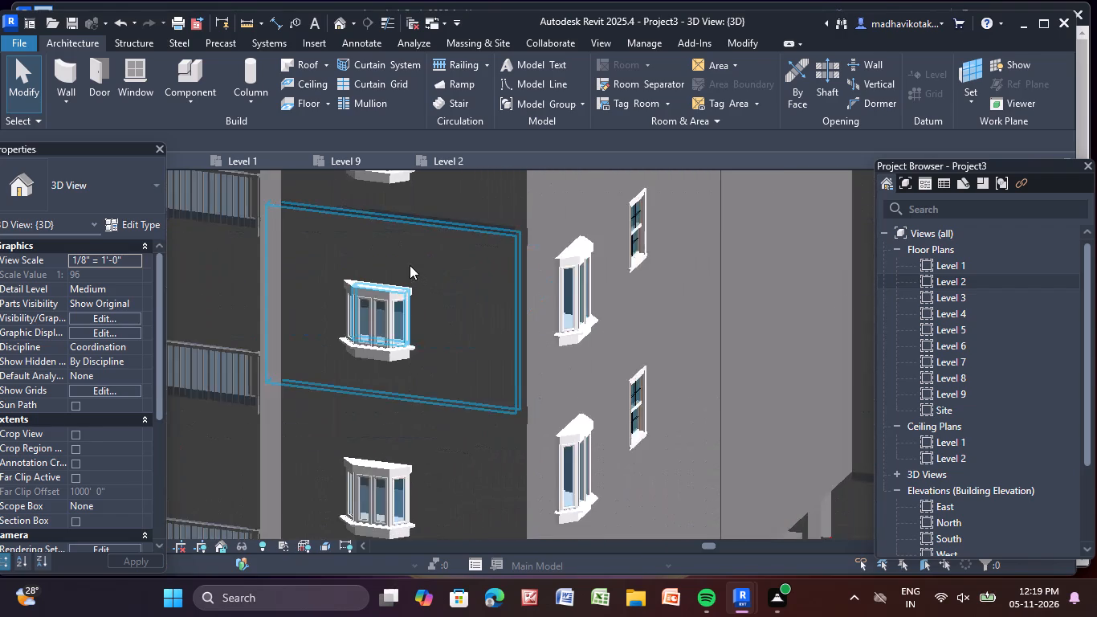
pyautogui.moveTo(409, 265); pyautogui.dragTo(540, 296, button='middle')
pyautogui.scroll(-7, 549, 313)
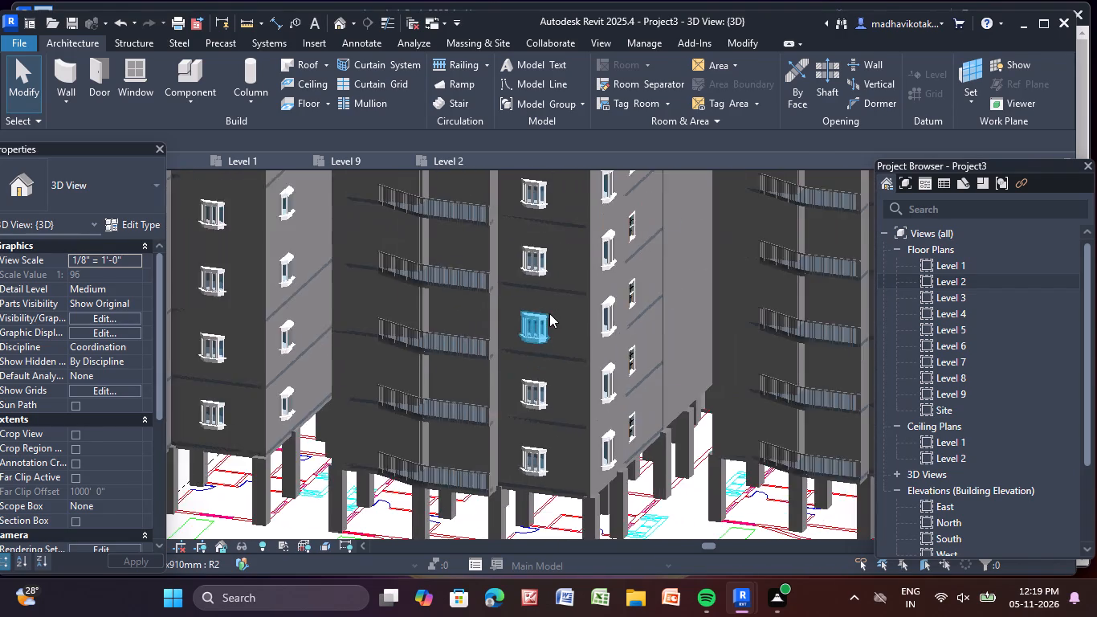
pyautogui.scroll(-4, 549, 313)
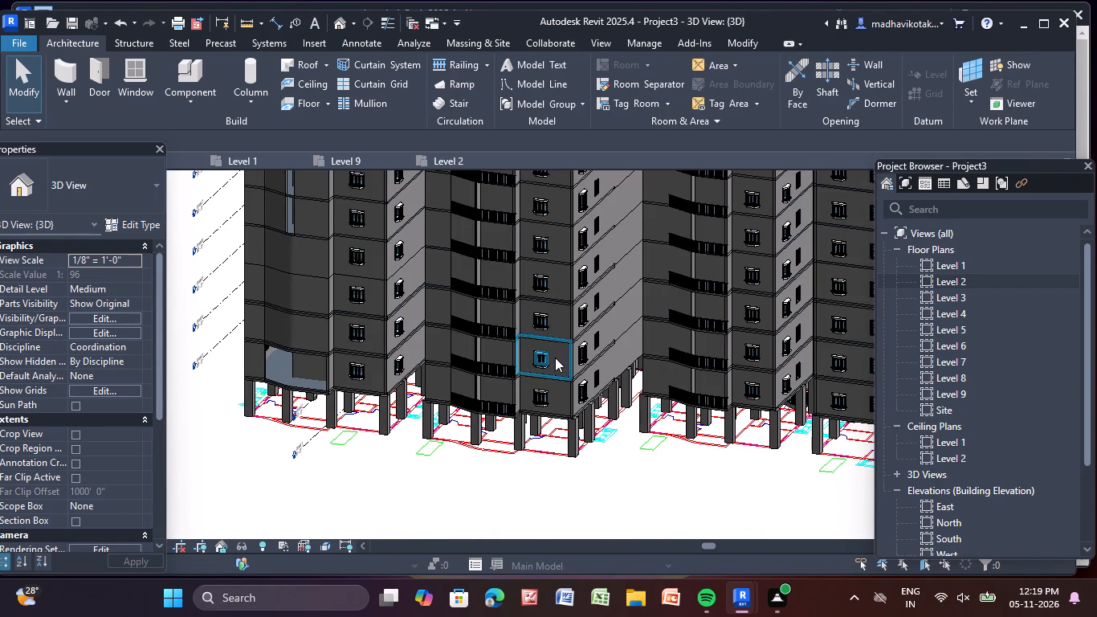
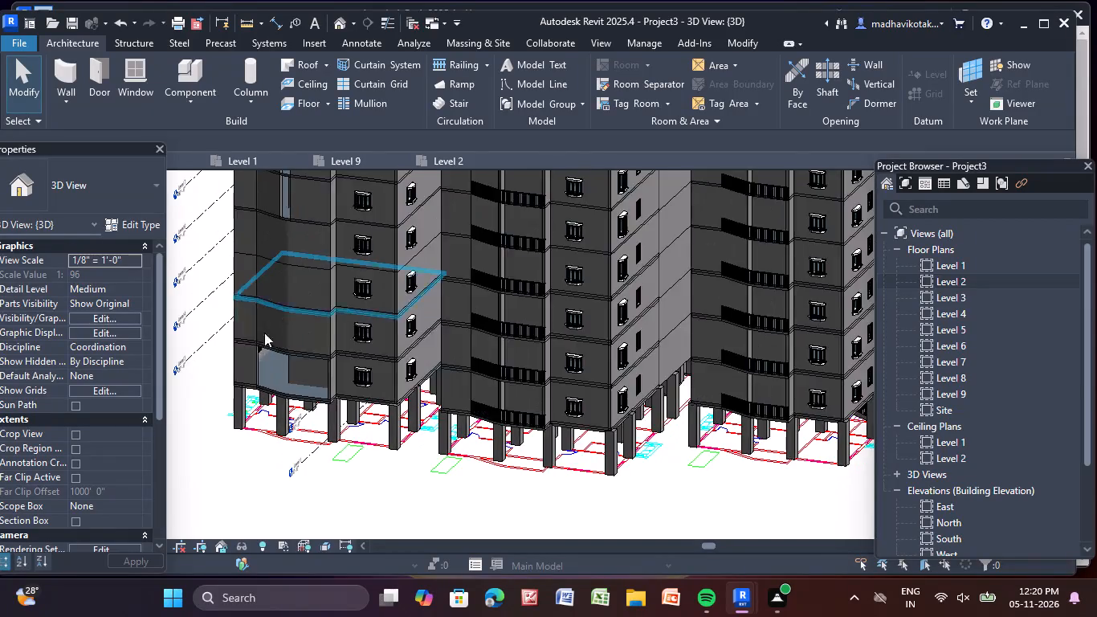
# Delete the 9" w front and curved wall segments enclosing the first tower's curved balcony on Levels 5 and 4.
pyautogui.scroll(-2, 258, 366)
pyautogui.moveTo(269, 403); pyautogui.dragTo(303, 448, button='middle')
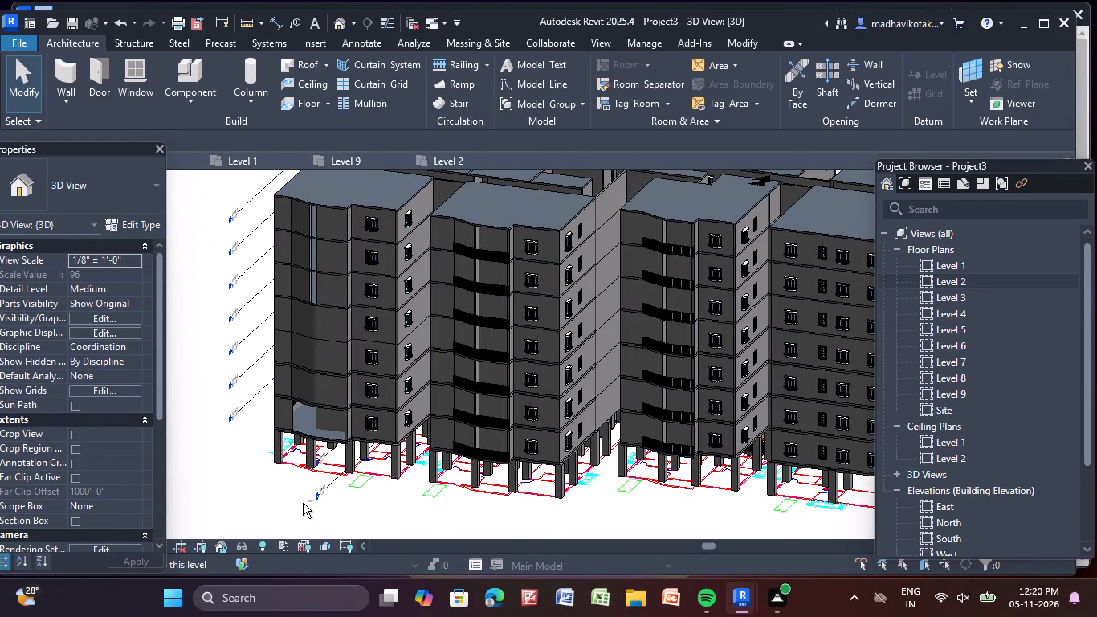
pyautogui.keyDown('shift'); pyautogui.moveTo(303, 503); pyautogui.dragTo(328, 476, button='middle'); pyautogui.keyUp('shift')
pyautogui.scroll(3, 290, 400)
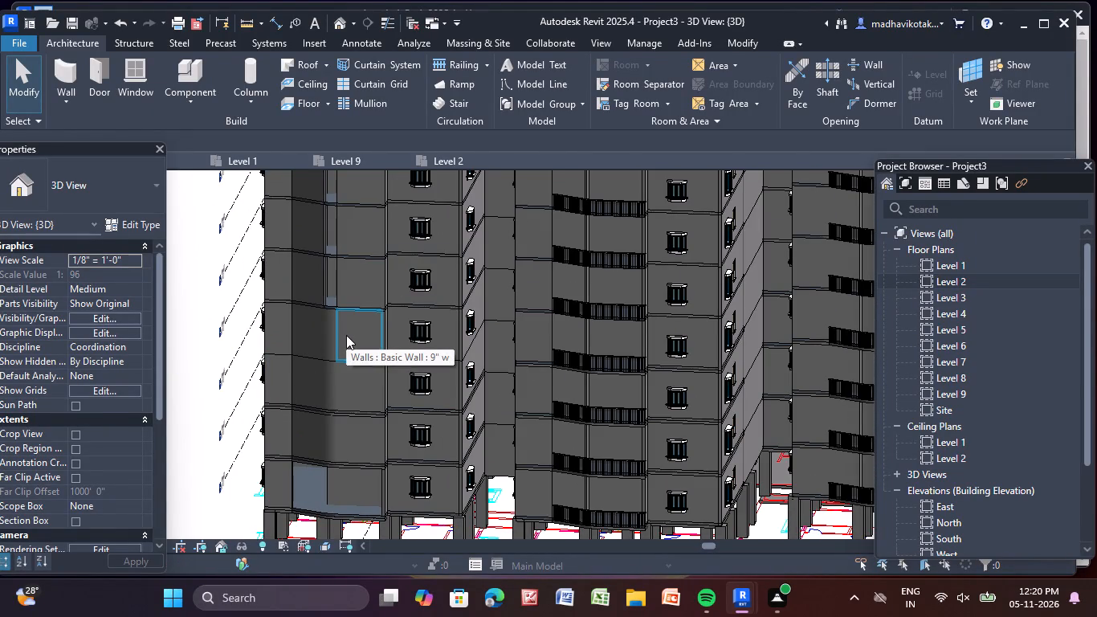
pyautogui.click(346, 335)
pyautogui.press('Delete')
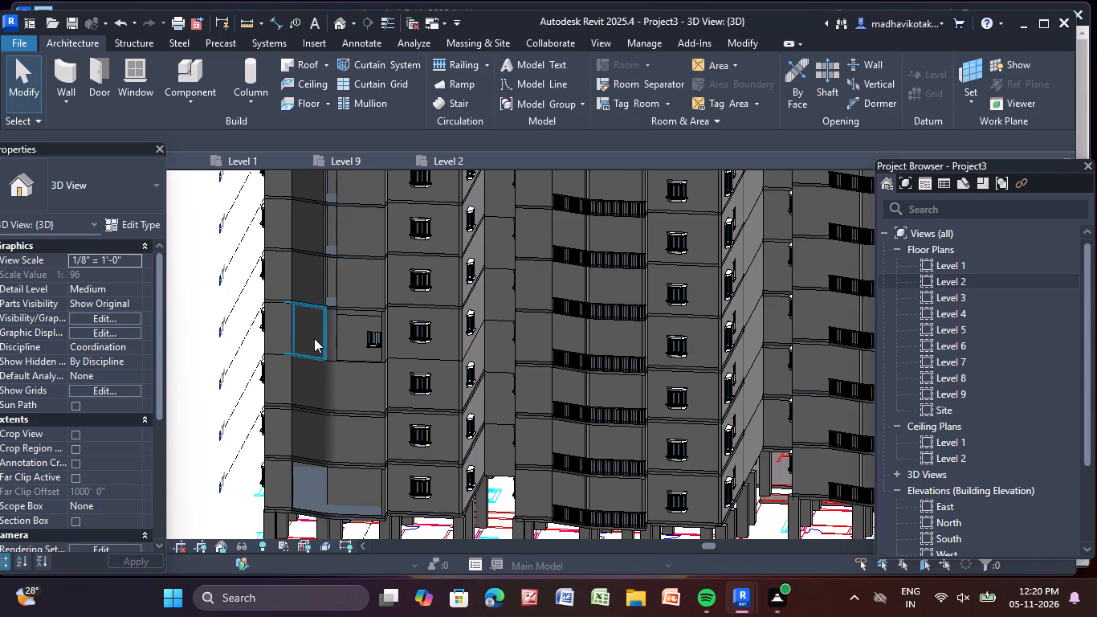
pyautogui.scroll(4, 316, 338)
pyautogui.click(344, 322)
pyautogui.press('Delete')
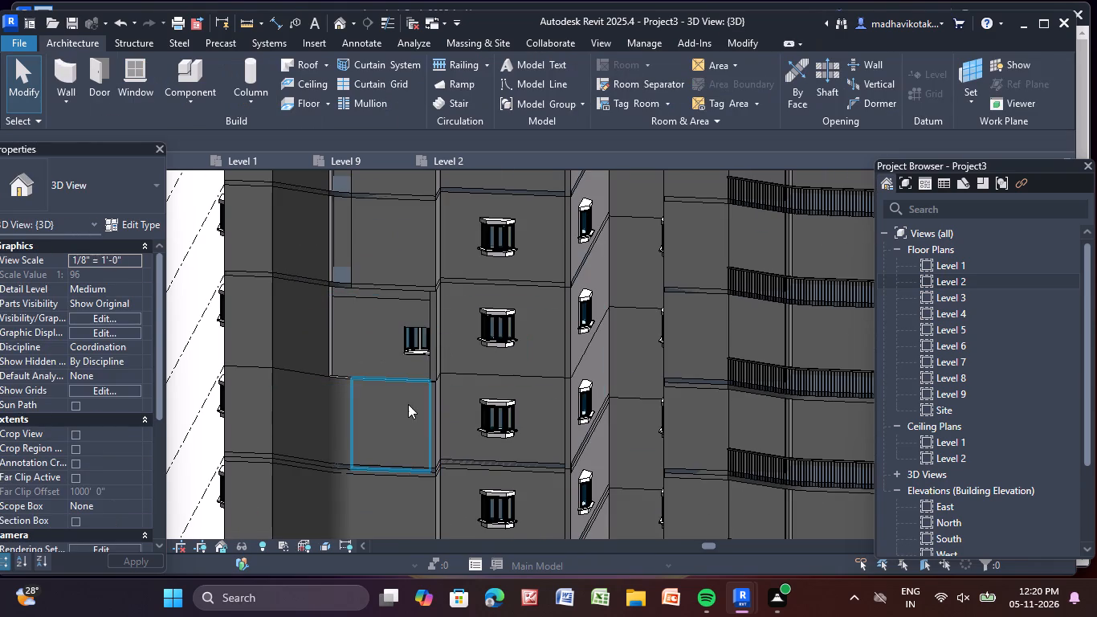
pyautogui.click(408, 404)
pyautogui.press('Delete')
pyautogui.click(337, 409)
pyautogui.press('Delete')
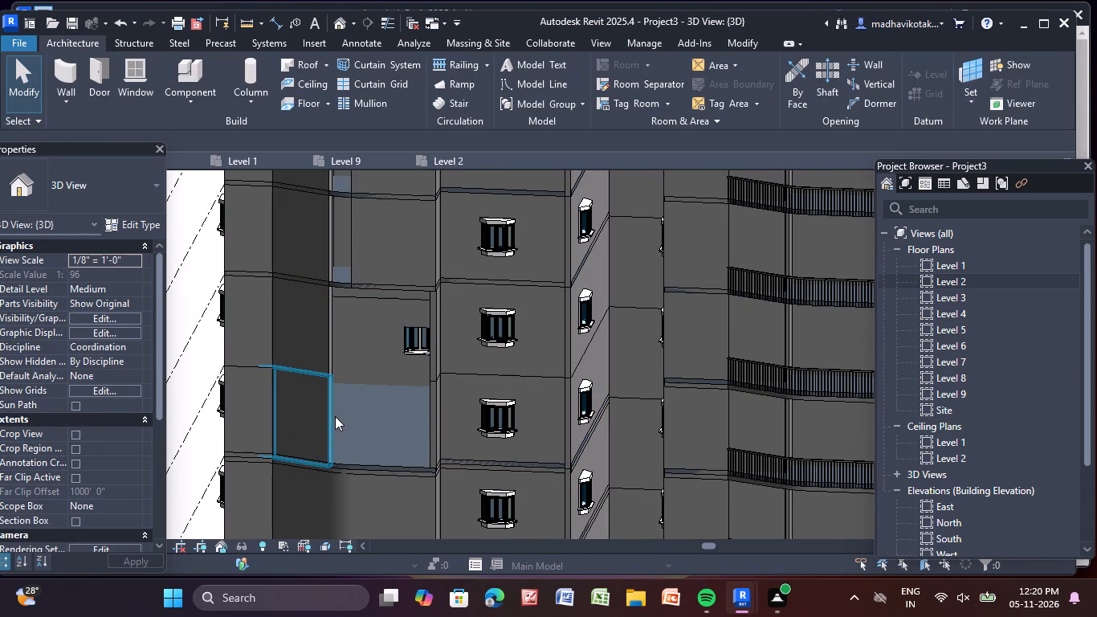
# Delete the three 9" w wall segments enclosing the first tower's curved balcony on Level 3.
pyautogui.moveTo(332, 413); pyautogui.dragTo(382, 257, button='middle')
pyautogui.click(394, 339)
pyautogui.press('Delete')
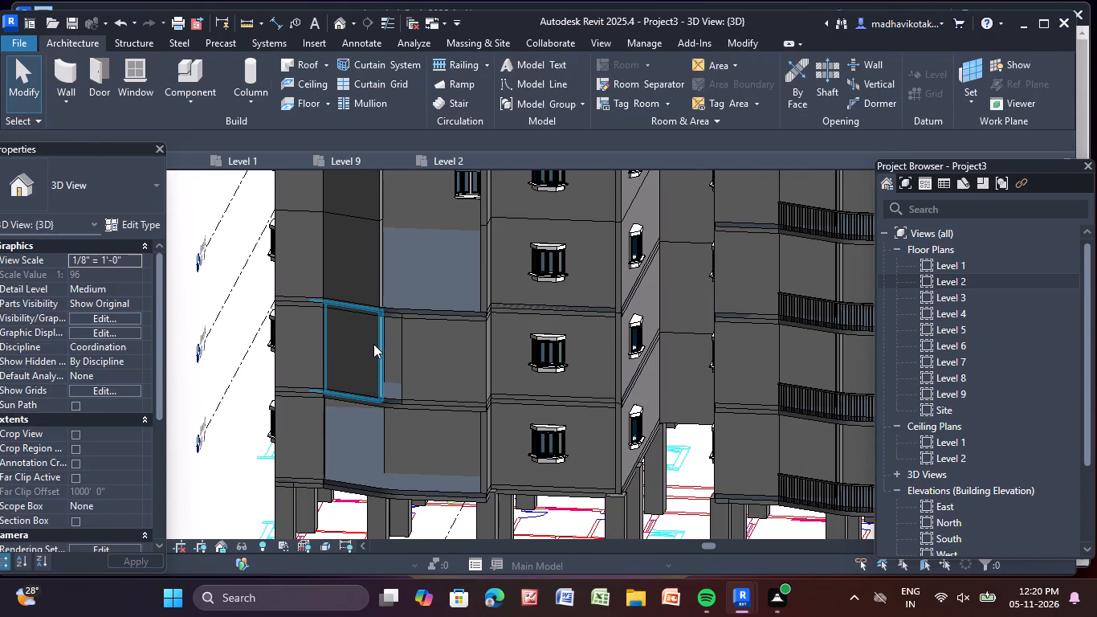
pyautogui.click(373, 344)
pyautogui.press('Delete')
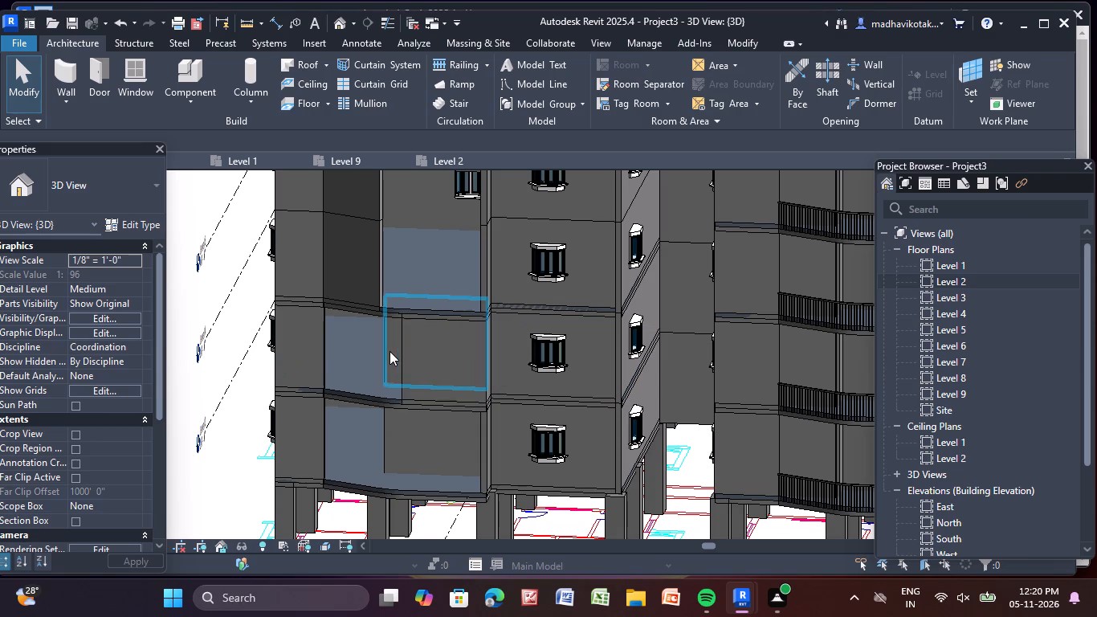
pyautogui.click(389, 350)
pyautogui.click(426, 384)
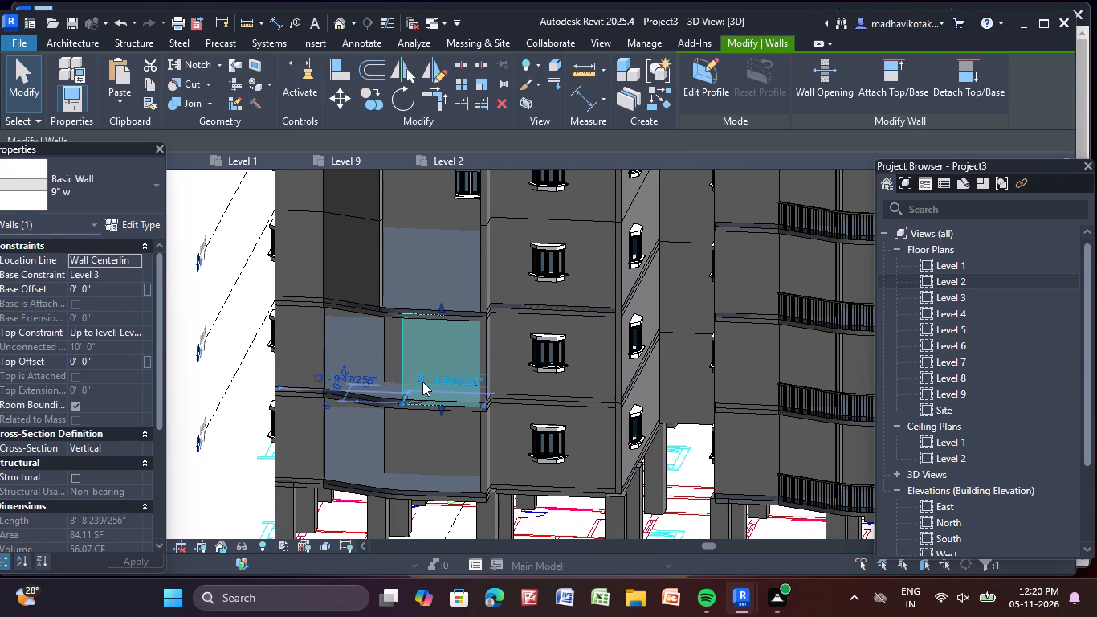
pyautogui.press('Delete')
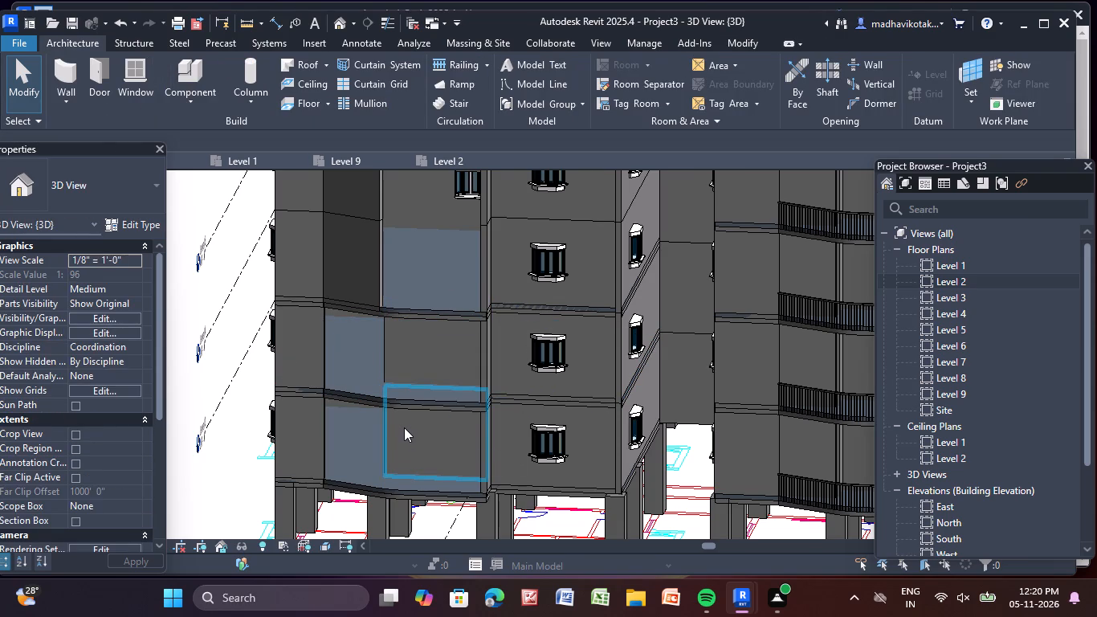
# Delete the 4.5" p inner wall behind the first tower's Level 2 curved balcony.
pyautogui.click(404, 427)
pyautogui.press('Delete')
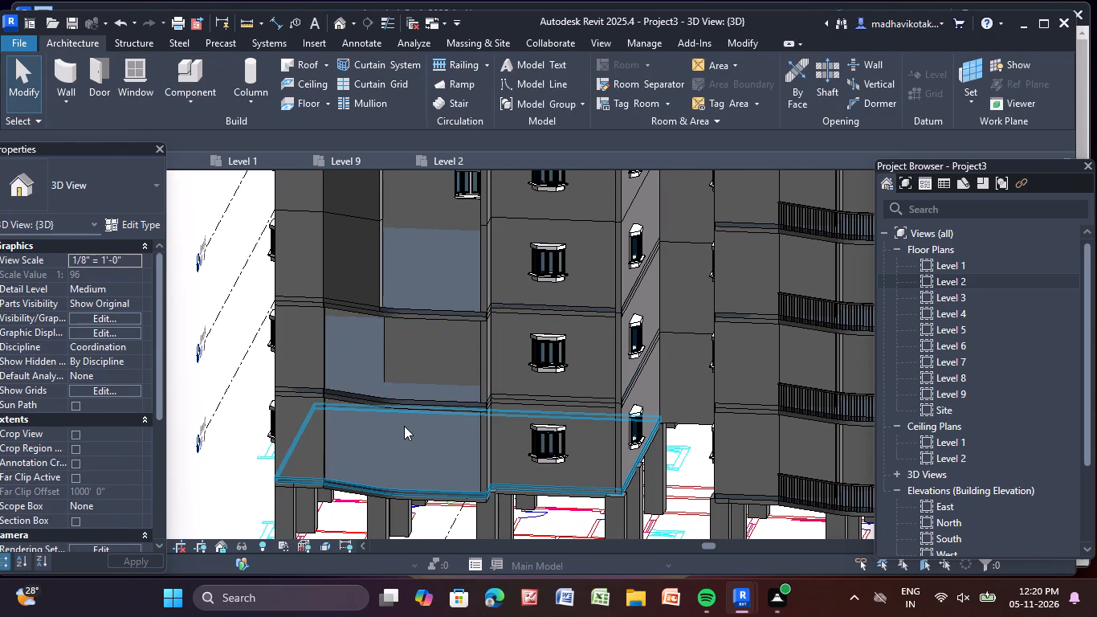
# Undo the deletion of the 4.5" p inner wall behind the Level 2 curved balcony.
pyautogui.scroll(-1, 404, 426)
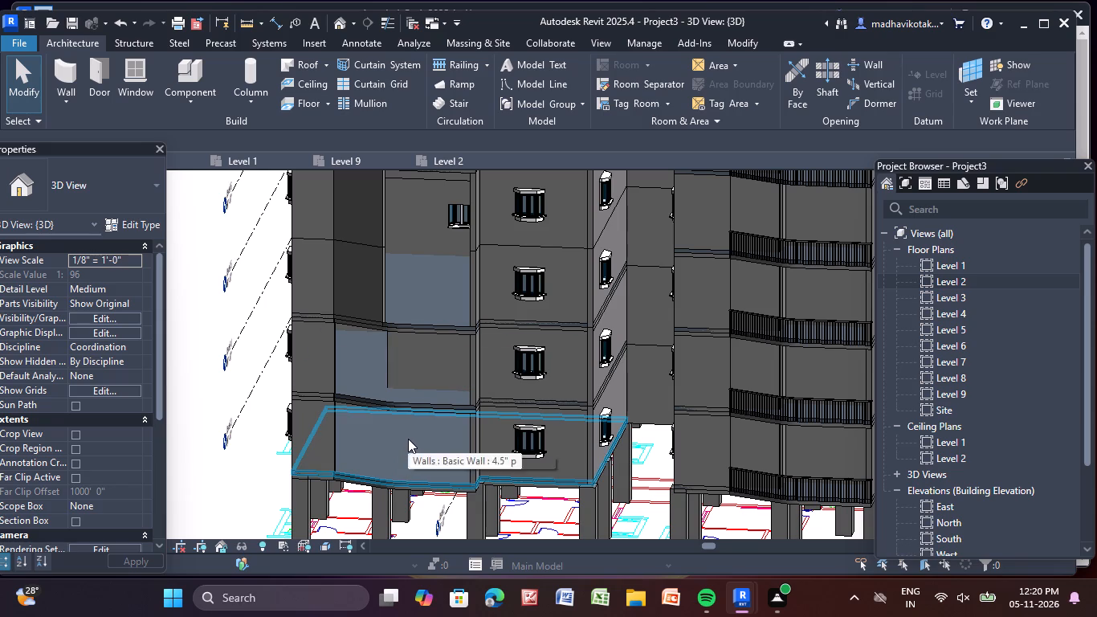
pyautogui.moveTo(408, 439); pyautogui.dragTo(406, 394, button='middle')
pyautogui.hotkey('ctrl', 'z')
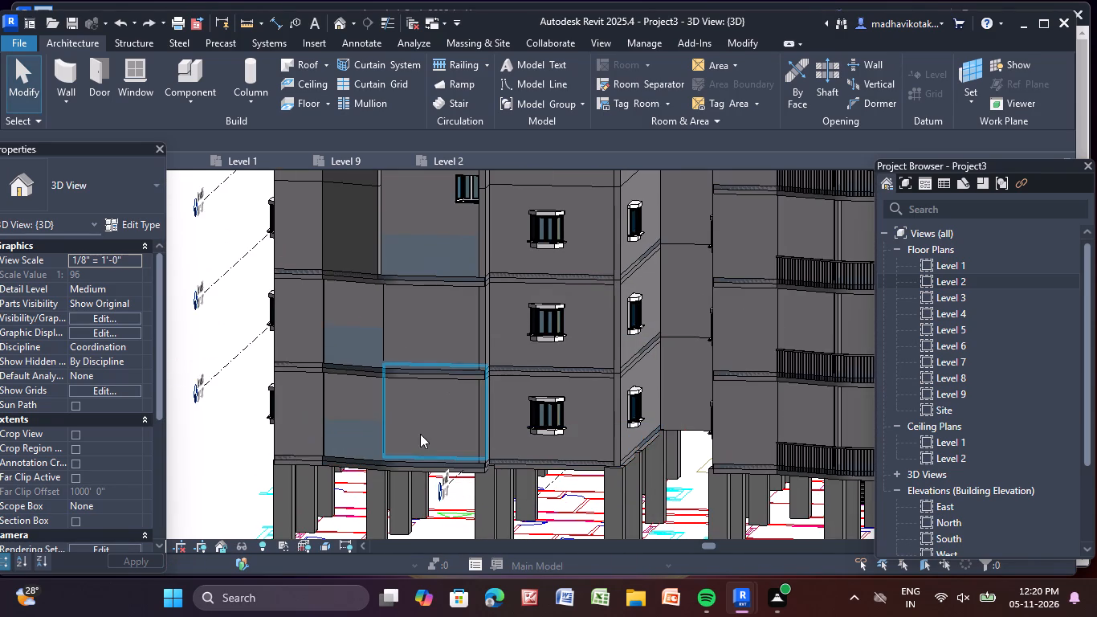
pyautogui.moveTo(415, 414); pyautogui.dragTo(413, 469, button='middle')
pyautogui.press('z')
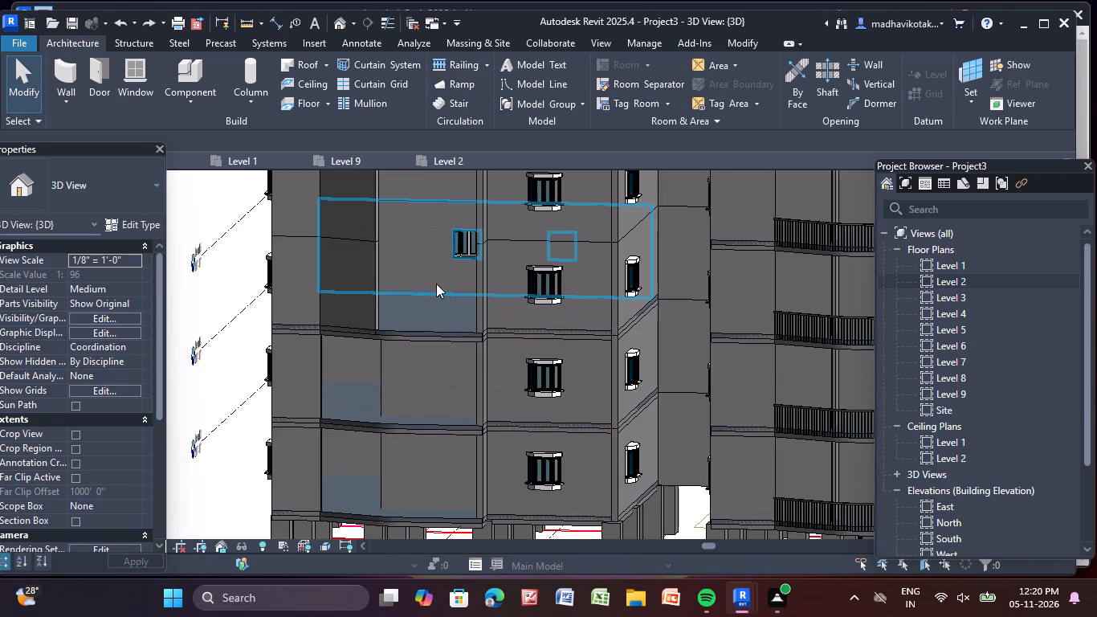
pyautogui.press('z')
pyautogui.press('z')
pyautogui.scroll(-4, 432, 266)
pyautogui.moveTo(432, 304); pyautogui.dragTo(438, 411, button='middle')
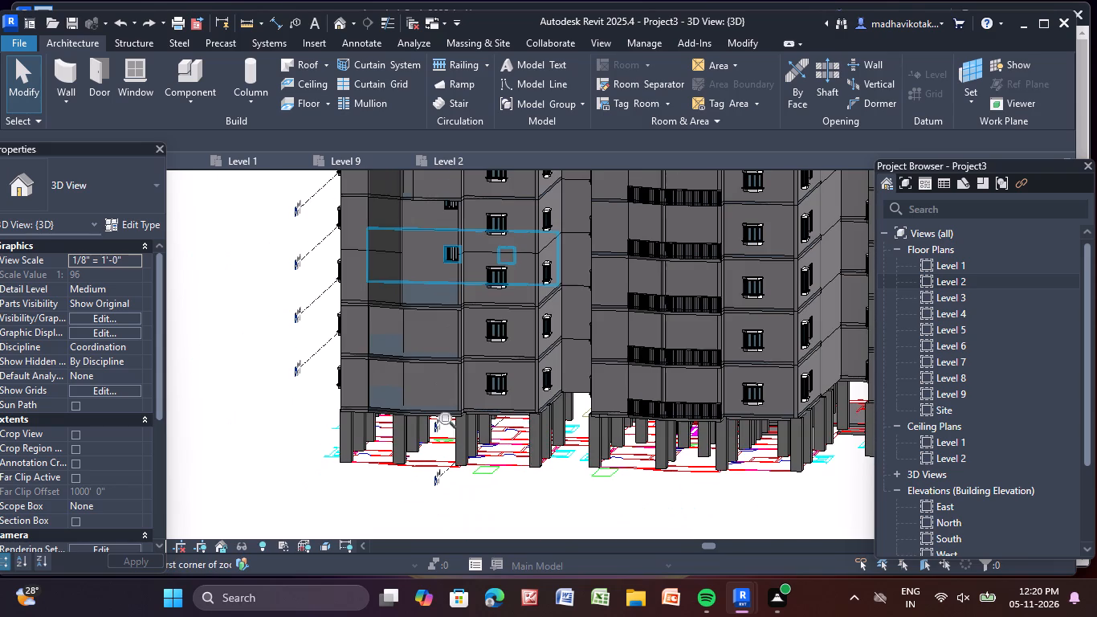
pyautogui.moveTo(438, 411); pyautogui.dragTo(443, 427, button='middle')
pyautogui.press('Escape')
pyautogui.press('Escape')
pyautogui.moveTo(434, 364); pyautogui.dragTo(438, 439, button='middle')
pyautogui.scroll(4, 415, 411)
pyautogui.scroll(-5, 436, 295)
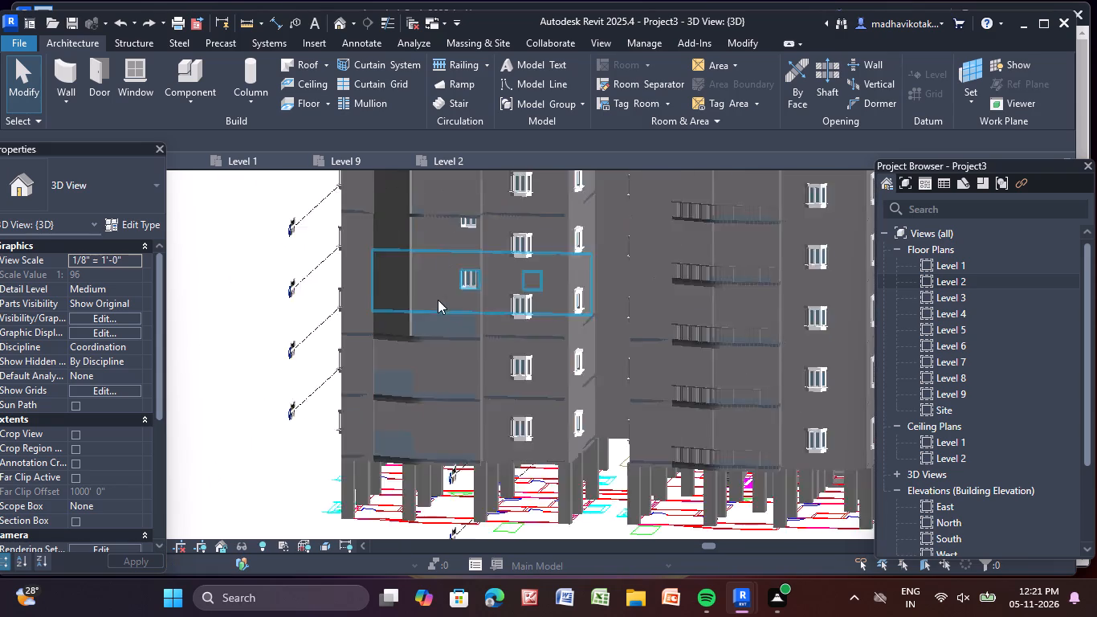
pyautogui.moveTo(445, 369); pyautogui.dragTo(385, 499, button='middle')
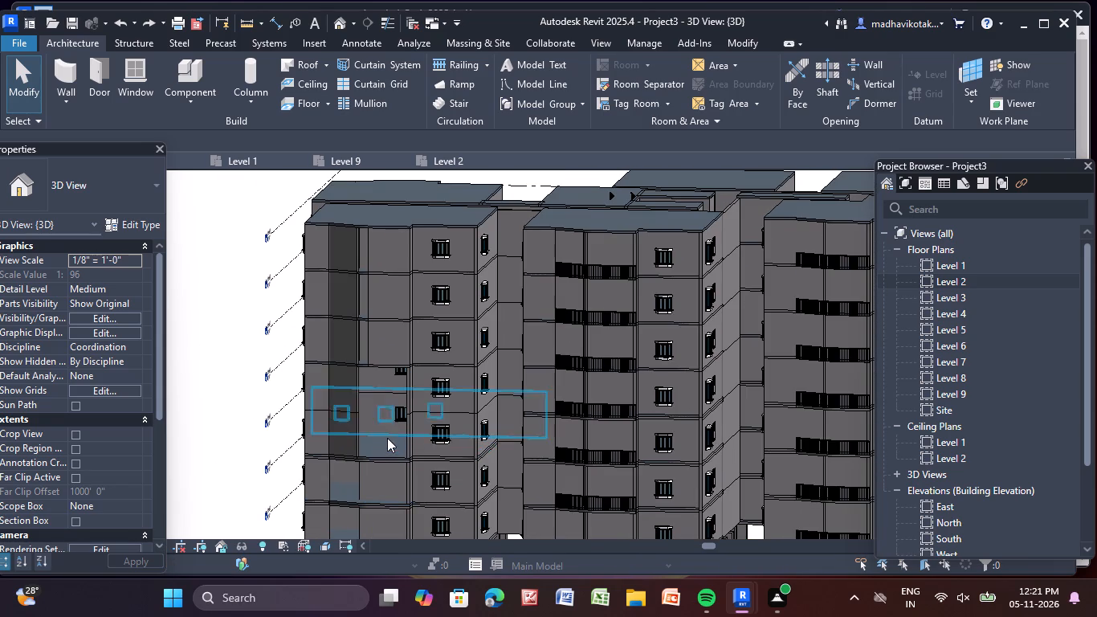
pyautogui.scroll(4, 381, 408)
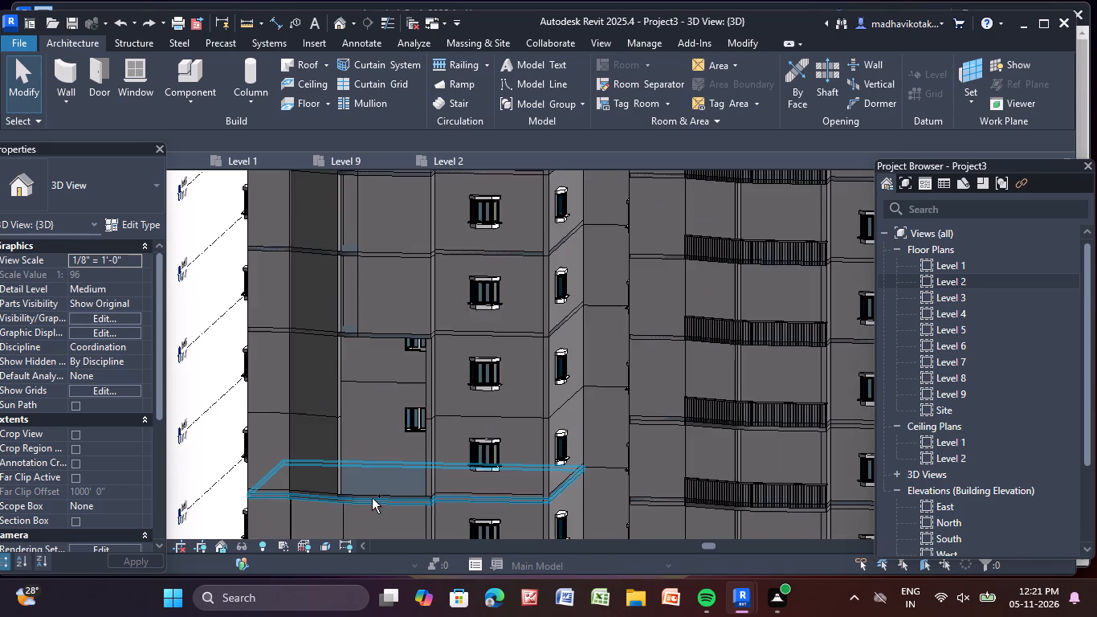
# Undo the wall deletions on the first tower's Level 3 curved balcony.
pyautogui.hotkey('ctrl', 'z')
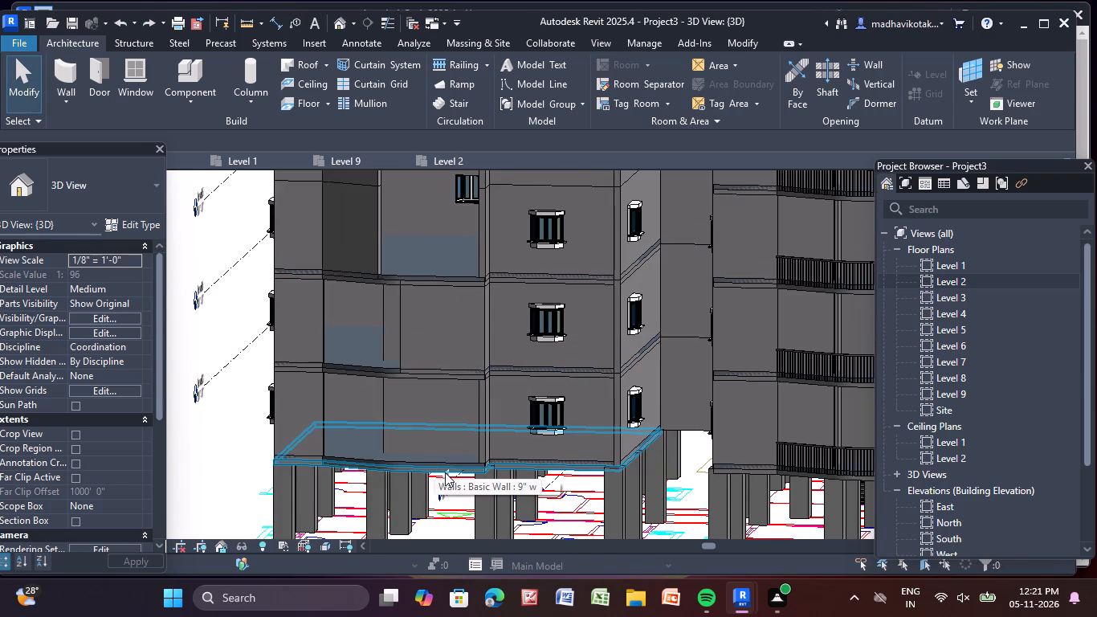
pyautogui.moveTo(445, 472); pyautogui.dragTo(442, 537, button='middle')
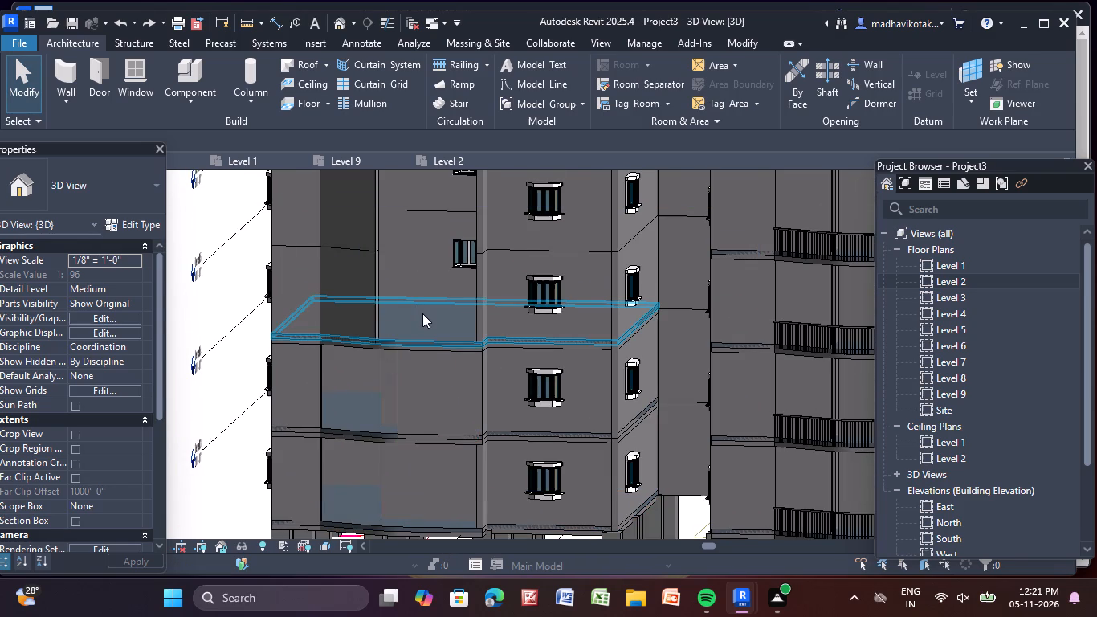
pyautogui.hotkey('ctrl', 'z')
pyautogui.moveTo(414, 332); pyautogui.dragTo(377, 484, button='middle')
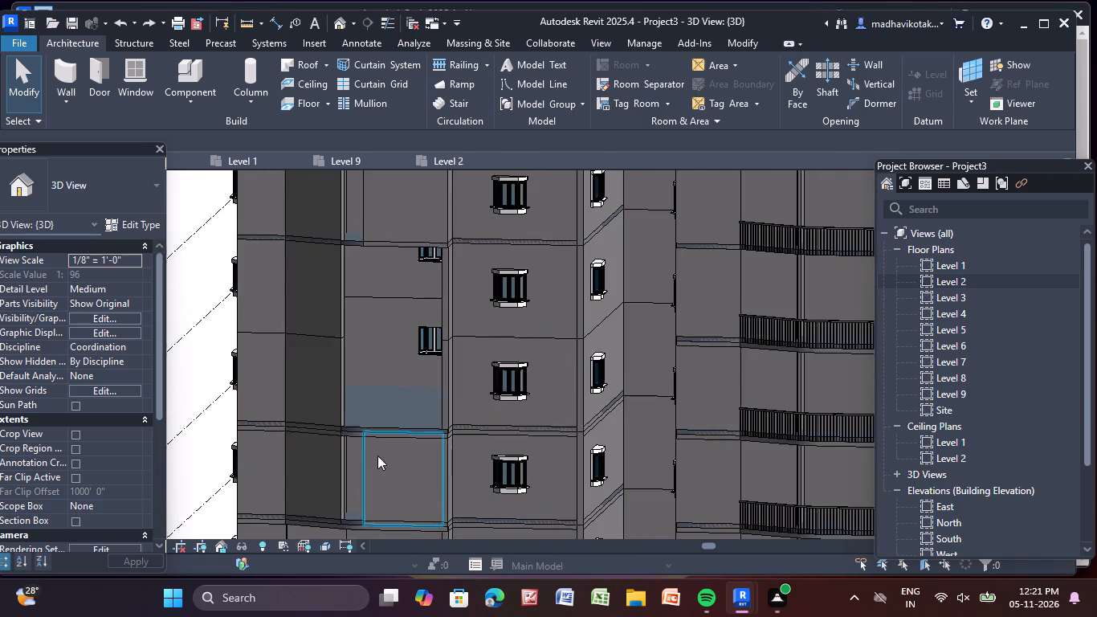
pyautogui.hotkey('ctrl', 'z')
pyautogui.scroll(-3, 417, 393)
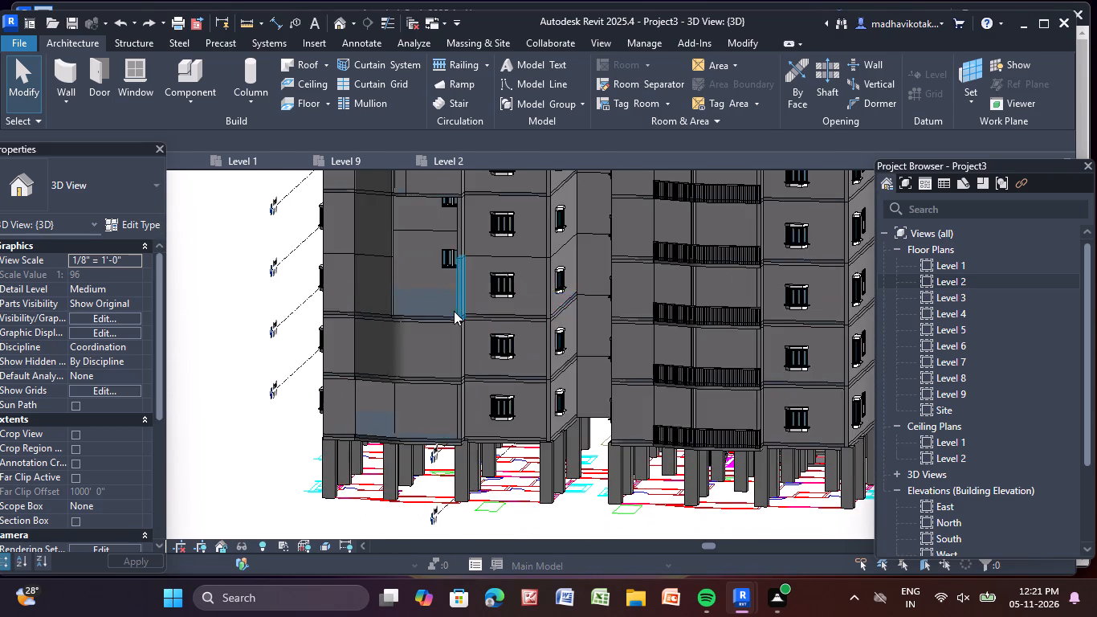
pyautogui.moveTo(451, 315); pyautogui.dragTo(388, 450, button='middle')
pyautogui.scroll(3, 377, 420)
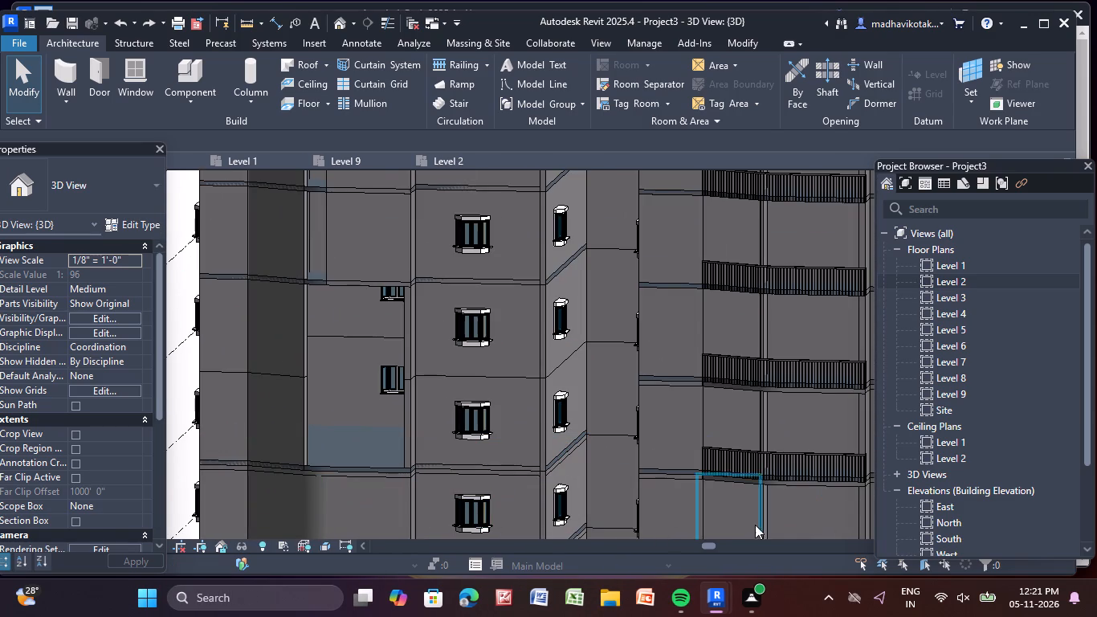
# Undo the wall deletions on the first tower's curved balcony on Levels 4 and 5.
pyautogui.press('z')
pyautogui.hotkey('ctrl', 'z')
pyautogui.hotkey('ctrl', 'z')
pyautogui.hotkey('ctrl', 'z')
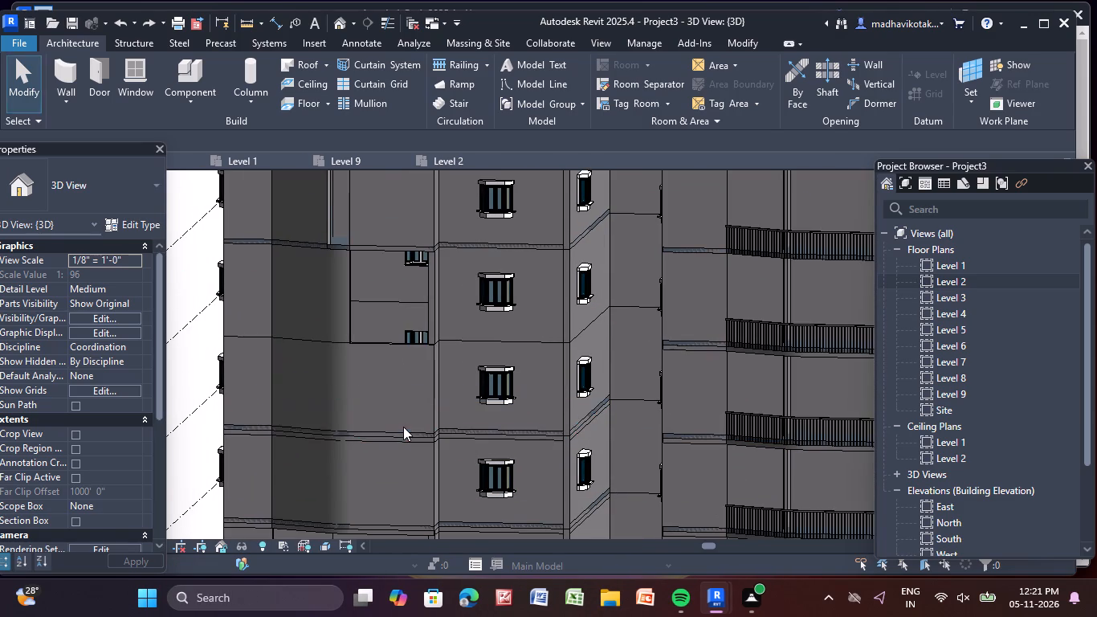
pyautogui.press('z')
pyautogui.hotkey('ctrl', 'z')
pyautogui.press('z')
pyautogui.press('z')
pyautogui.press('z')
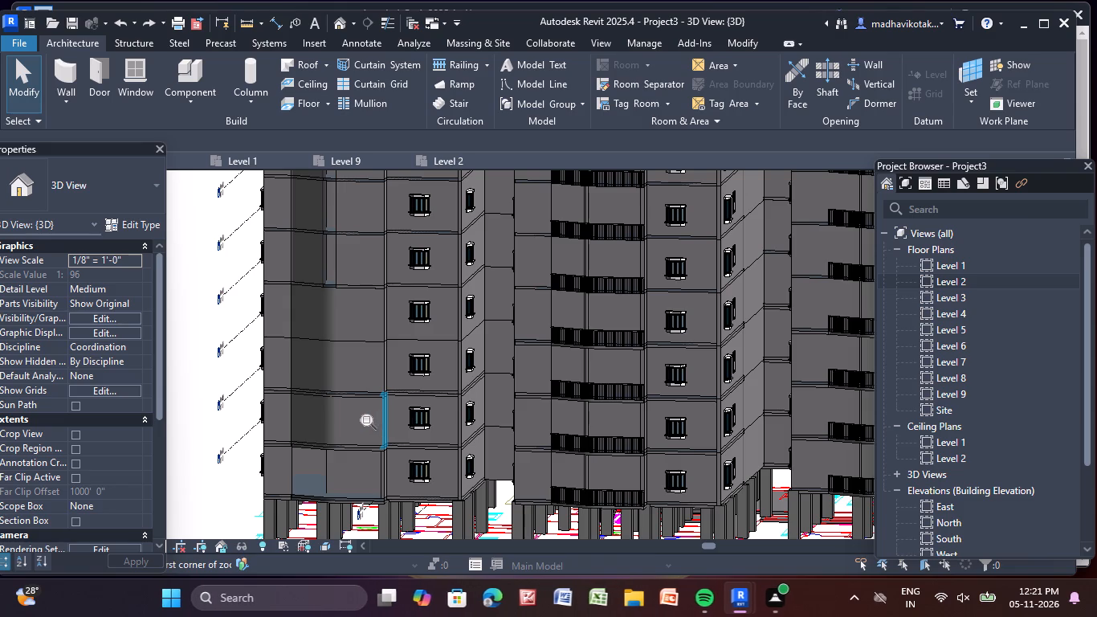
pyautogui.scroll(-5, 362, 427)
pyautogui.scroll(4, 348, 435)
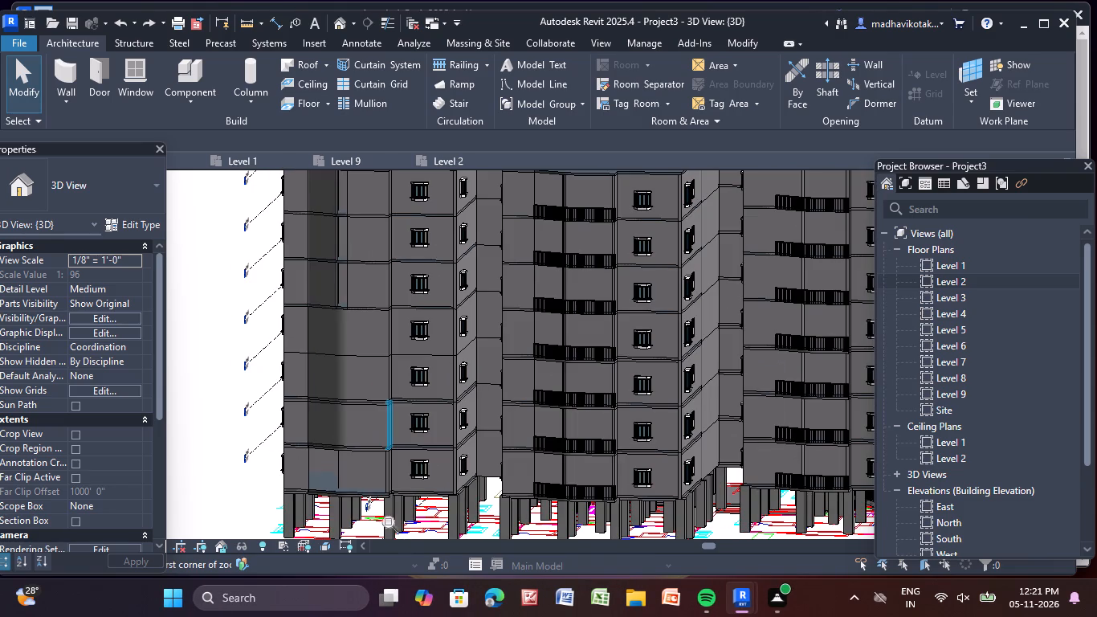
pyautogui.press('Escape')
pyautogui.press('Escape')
# Examine the first tower's lower curved balconies in 3D to tell the enclosing outer walls from the inner 4.5" p wall.
pyautogui.scroll(10, 348, 484)
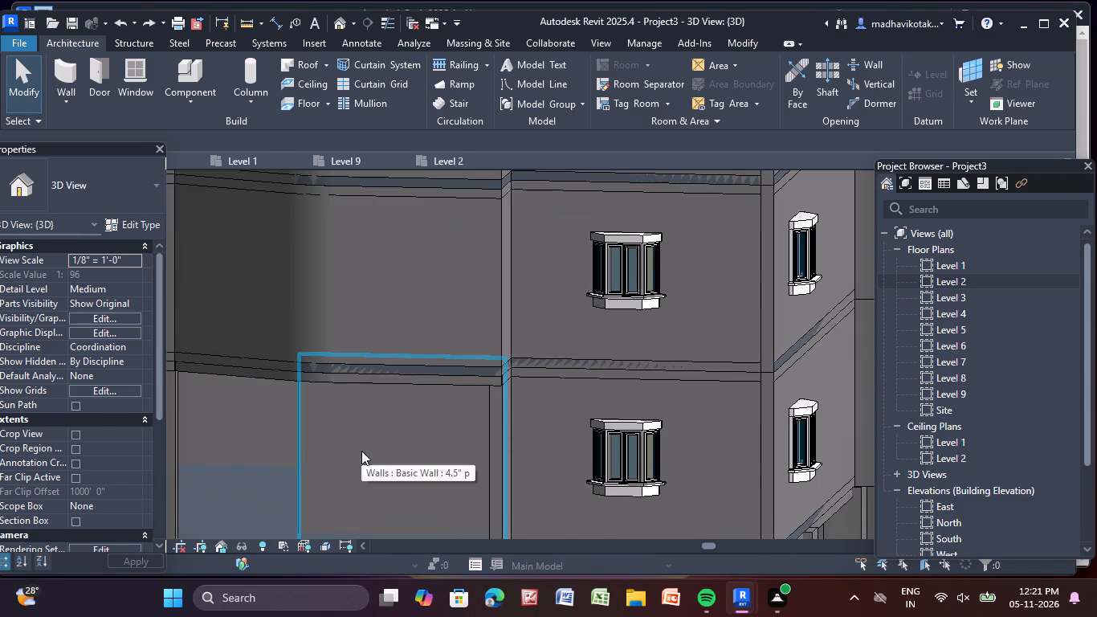
pyautogui.click(361, 451)
pyautogui.scroll(-3, 360, 450)
pyautogui.moveTo(367, 438); pyautogui.dragTo(405, 301, button='middle')
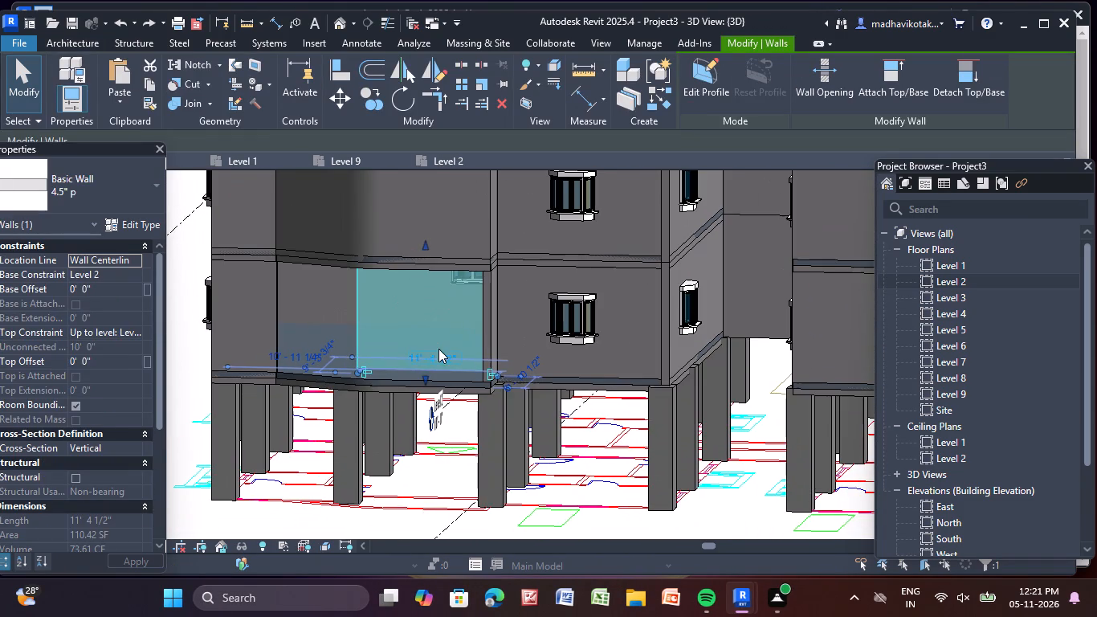
pyautogui.press('Escape')
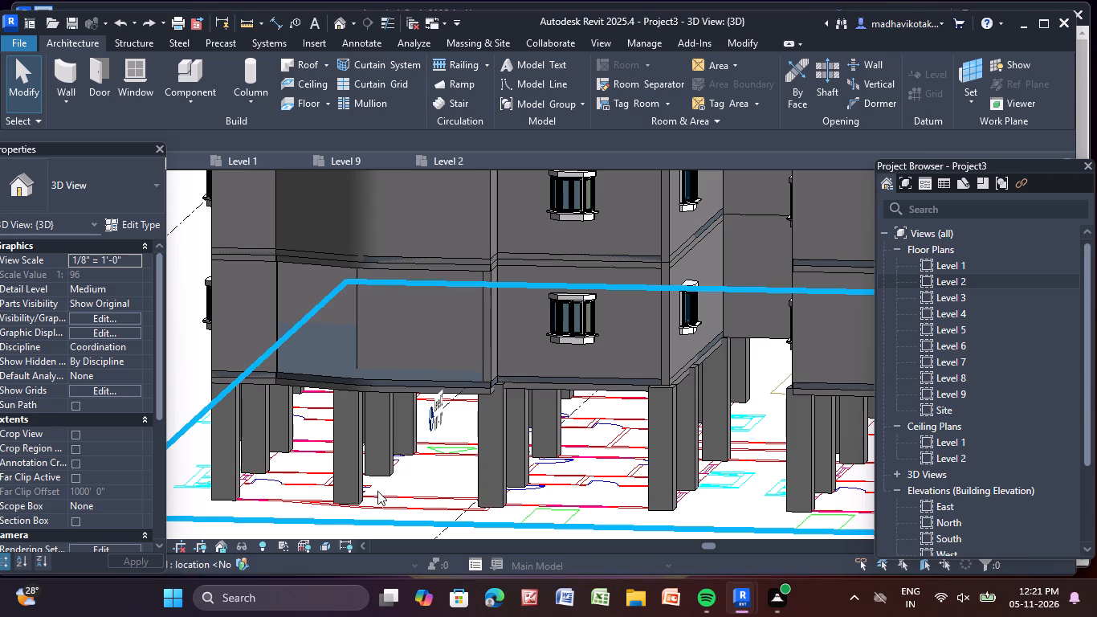
pyautogui.keyDown('shift'); pyautogui.moveTo(383, 498); pyautogui.dragTo(318, 513, button='middle'); pyautogui.keyUp('shift')
pyautogui.scroll(-3, 426, 418)
pyautogui.moveTo(427, 419); pyautogui.dragTo(383, 533, button='middle')
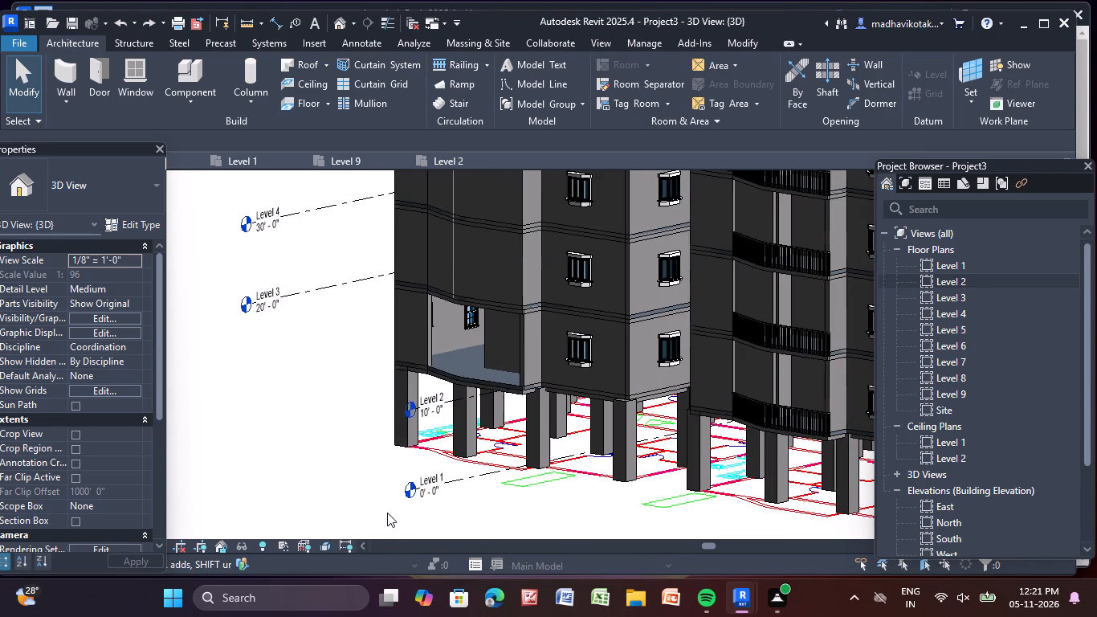
pyautogui.moveTo(397, 394); pyautogui.dragTo(313, 525, button='middle')
pyautogui.scroll(4, 395, 410)
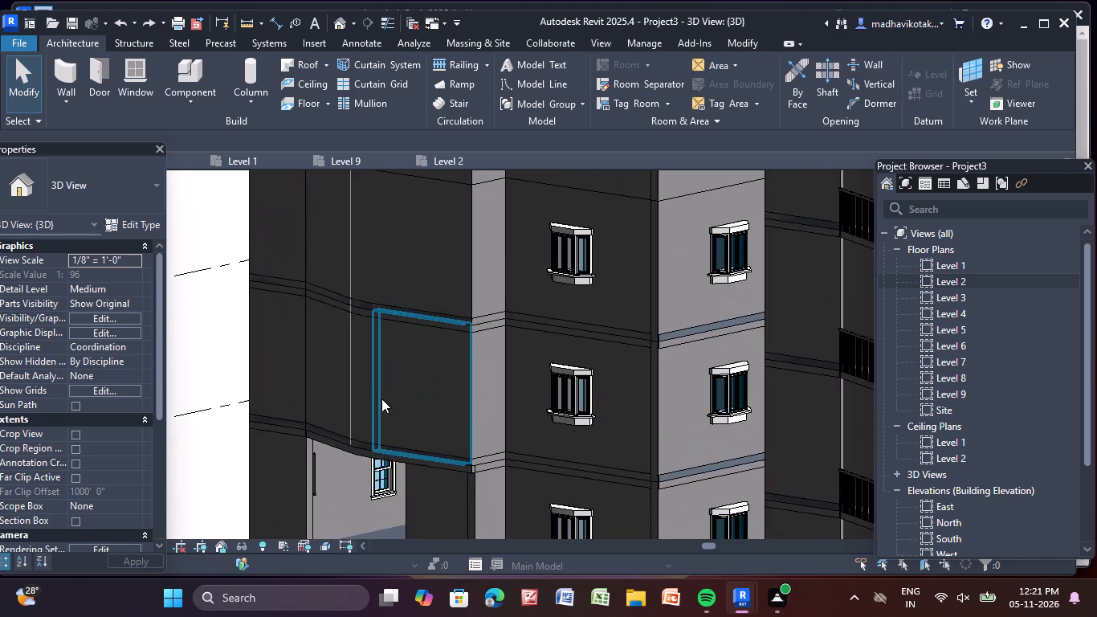
pyautogui.scroll(-4, 375, 395)
pyautogui.moveTo(379, 392); pyautogui.dragTo(380, 366, button='middle')
pyautogui.keyDown('shift'); pyautogui.moveTo(451, 460); pyautogui.dragTo(475, 466, button='middle'); pyautogui.keyUp('shift')
pyautogui.scroll(-1, 444, 451)
pyautogui.moveTo(450, 452); pyautogui.dragTo(619, 390, button='middle')
pyautogui.keyDown('shift'); pyautogui.moveTo(560, 466); pyautogui.dragTo(608, 469, button='middle'); pyautogui.keyUp('shift')
pyautogui.moveTo(495, 443); pyautogui.dragTo(434, 329, button='middle')
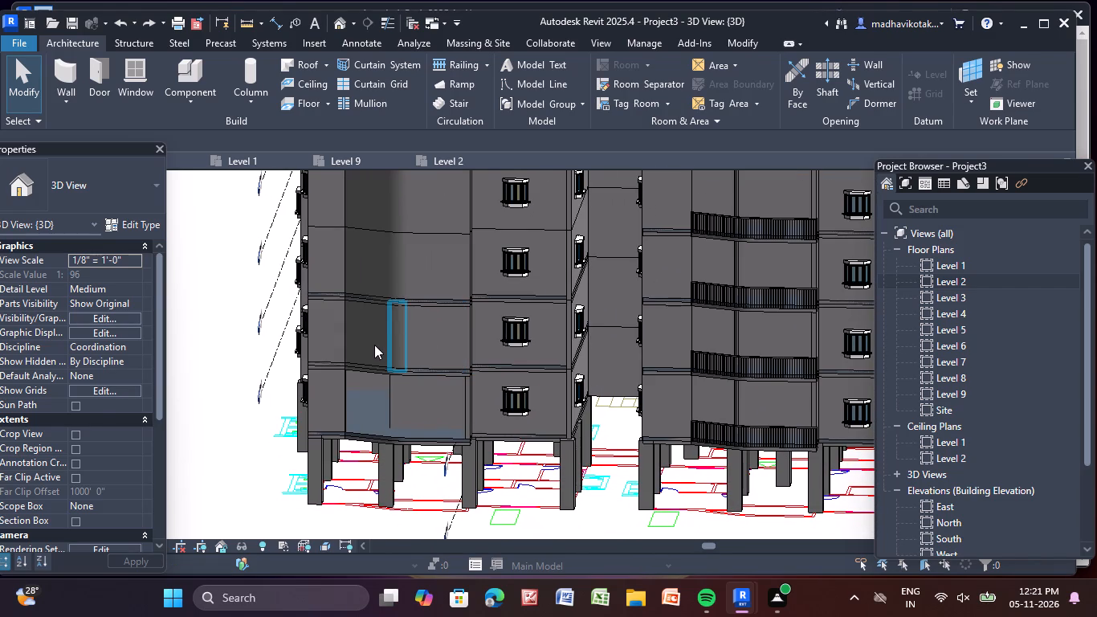
# Delete the 9" w side segment and narrow curved segment enclosing the first tower's Level 3 balcony.
pyautogui.click(365, 353)
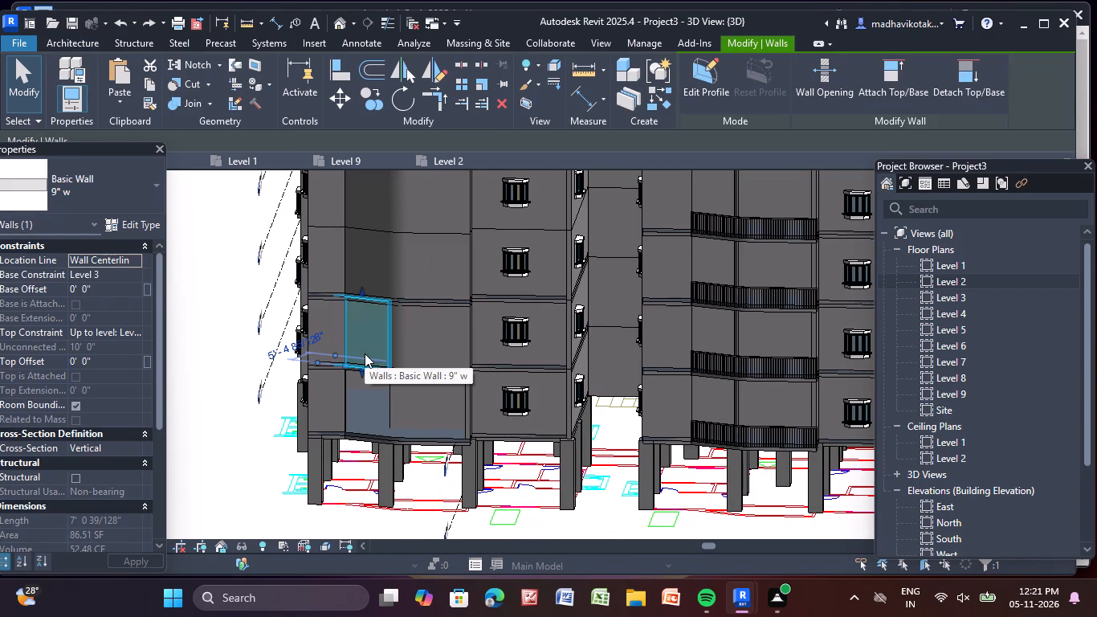
pyautogui.press('Delete')
pyautogui.click(396, 339)
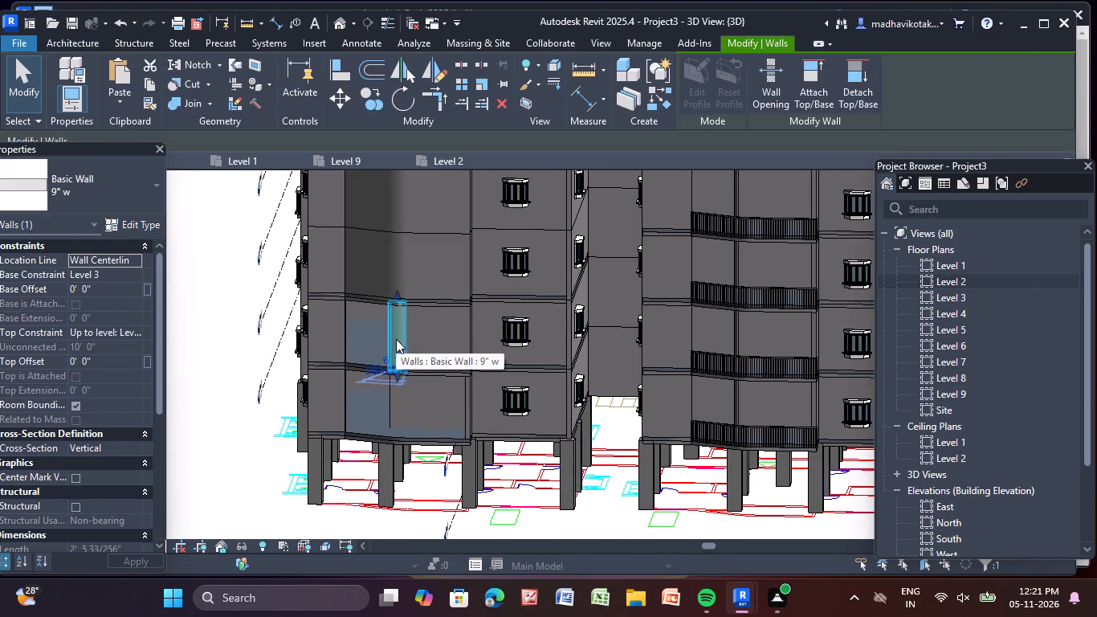
pyautogui.press('Delete')
# Delete the 9" w side segment and narrow segment enclosing the first tower's curved balcony on Levels 4 and 5.
pyautogui.moveTo(417, 381); pyautogui.dragTo(430, 526, button='middle')
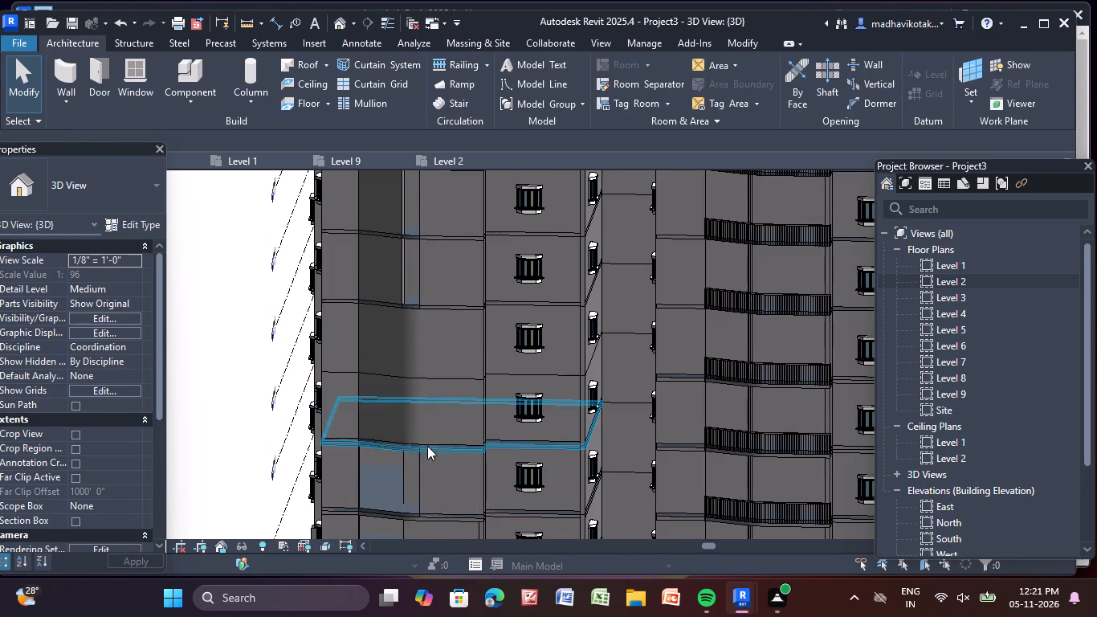
pyautogui.click(411, 421)
pyautogui.press('Delete')
pyautogui.click(394, 410)
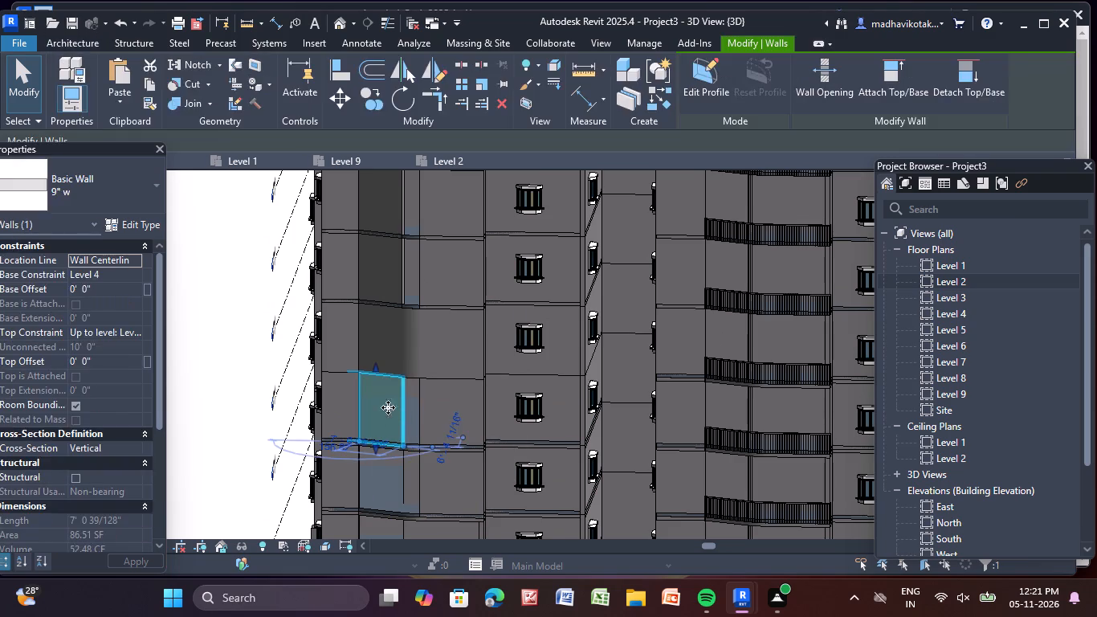
pyautogui.press('Delete')
pyautogui.click(379, 365)
pyautogui.press('Delete')
pyautogui.click(409, 346)
pyautogui.press('Delete')
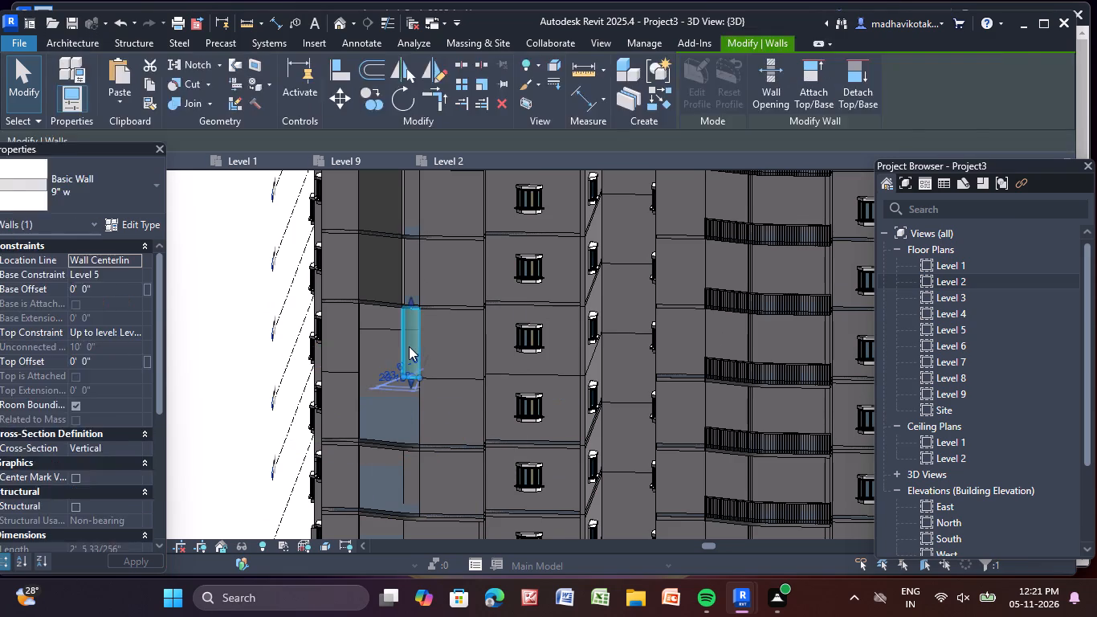
# Delete the remaining 9" w side wall segment enclosing the first tower's curved balcony on Levels 6, 7 and 8.
pyautogui.moveTo(409, 346); pyautogui.dragTo(425, 431, button='middle')
pyautogui.scroll(3, 435, 358)
pyautogui.click(390, 353)
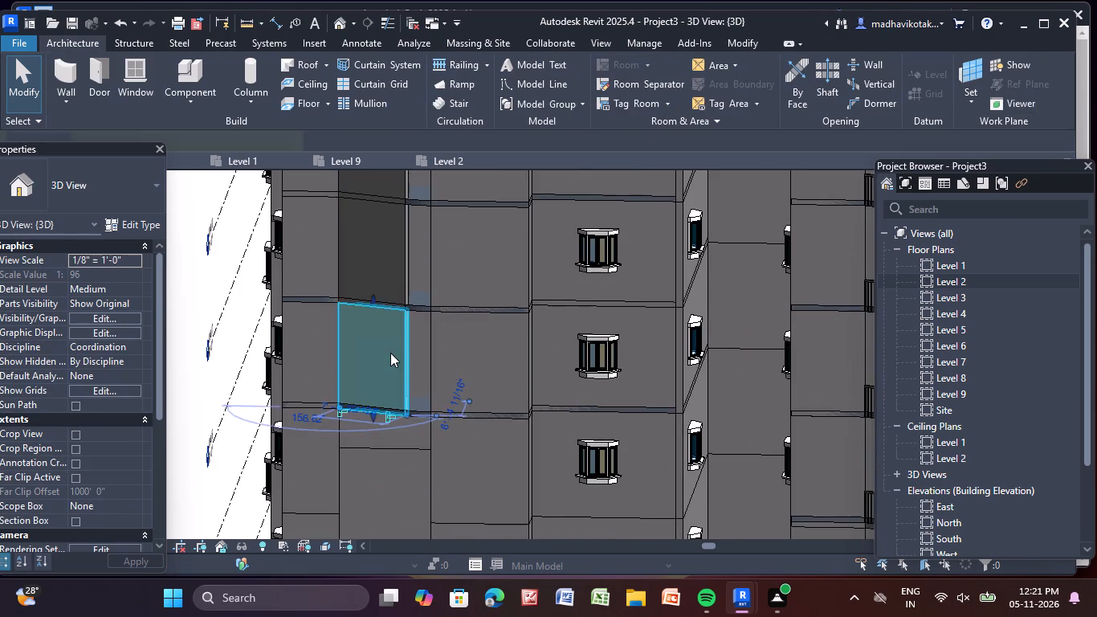
pyautogui.press('Delete')
pyautogui.moveTo(385, 372); pyautogui.dragTo(385, 480, button='middle')
pyautogui.click(369, 381)
pyautogui.press('Delete')
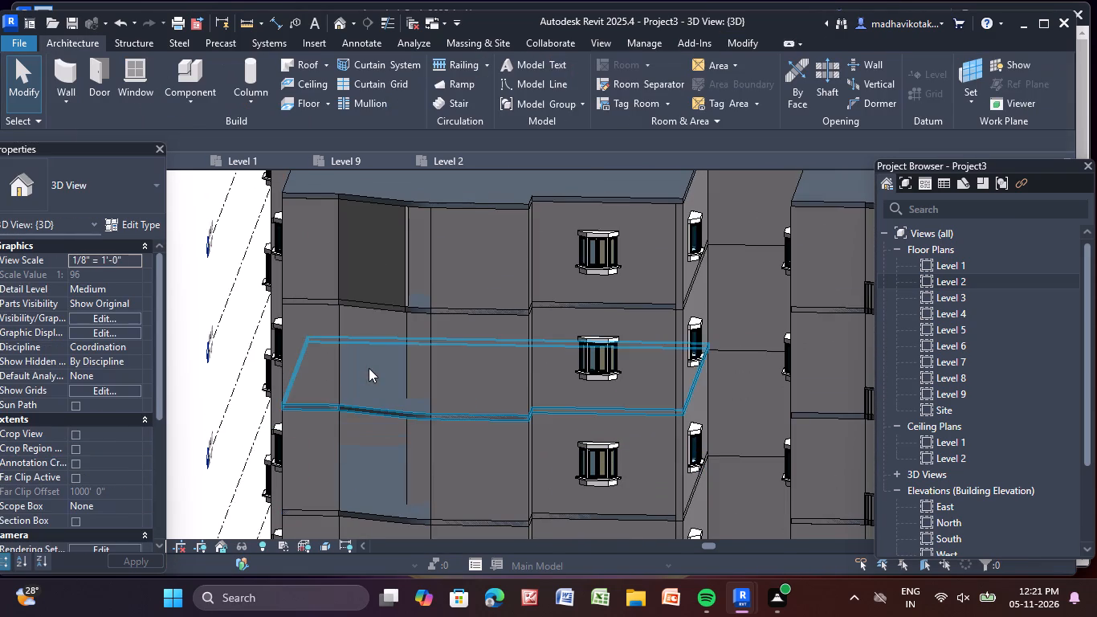
pyautogui.moveTo(369, 371); pyautogui.dragTo(357, 469, button='middle')
pyautogui.click(390, 353)
pyautogui.press('Delete')
# Copy the inner 4.5" p wall of the first tower's Level 3 curved balcony and paste it aligned to Level 4.
pyautogui.scroll(-6, 394, 353)
pyautogui.moveTo(389, 383); pyautogui.dragTo(456, 151, button='middle')
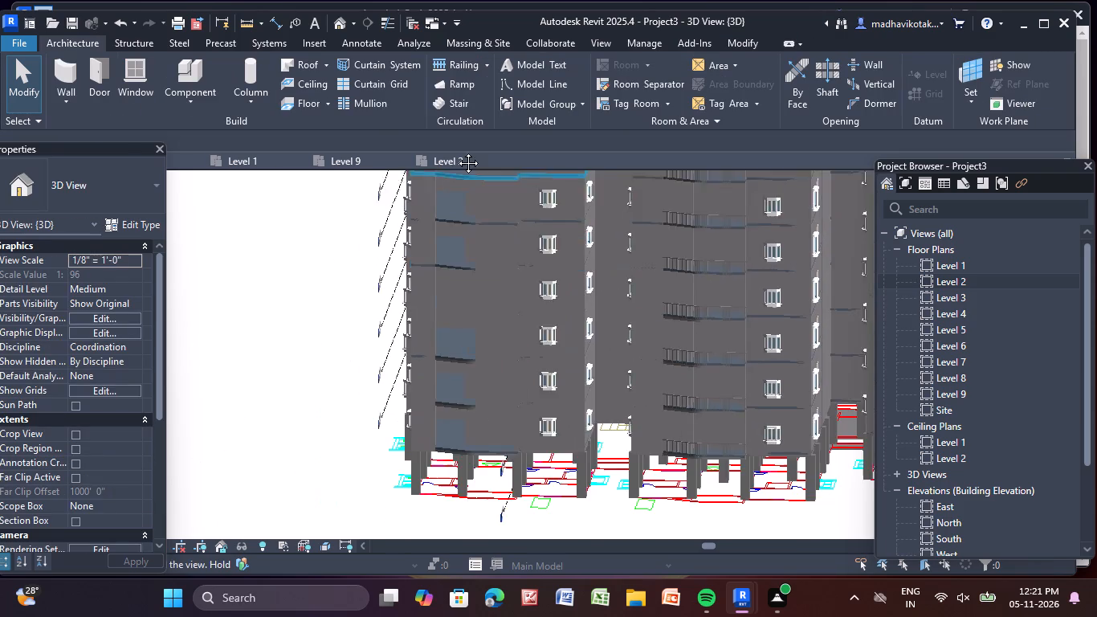
pyautogui.moveTo(456, 151); pyautogui.dragTo(455, 151, button='middle')
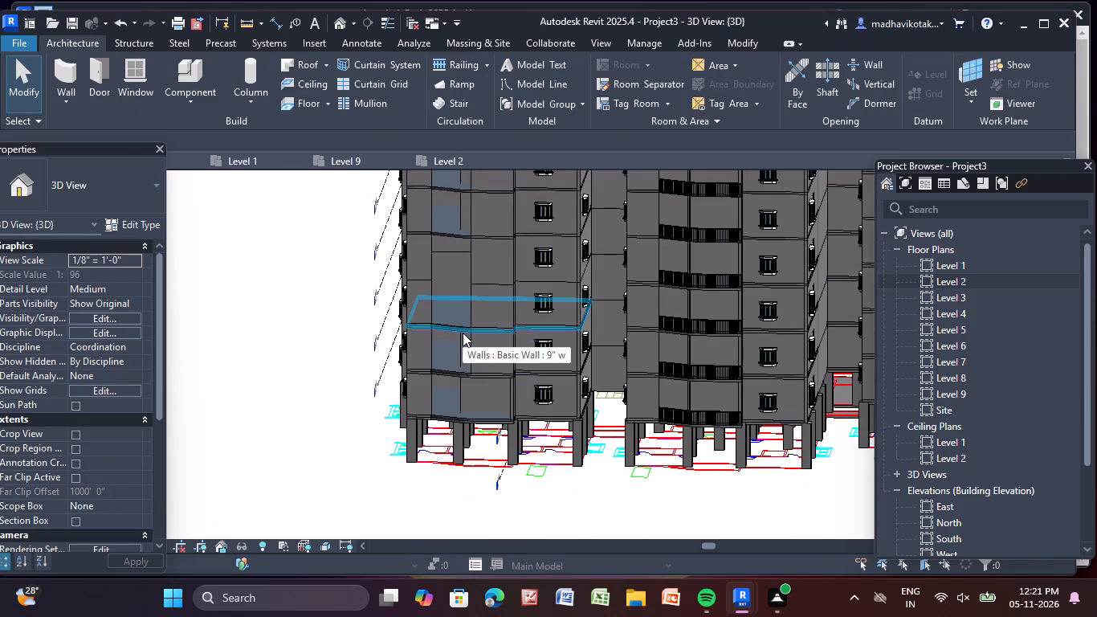
pyautogui.scroll(3, 463, 333)
pyautogui.moveTo(443, 335); pyautogui.dragTo(419, 382, button='middle')
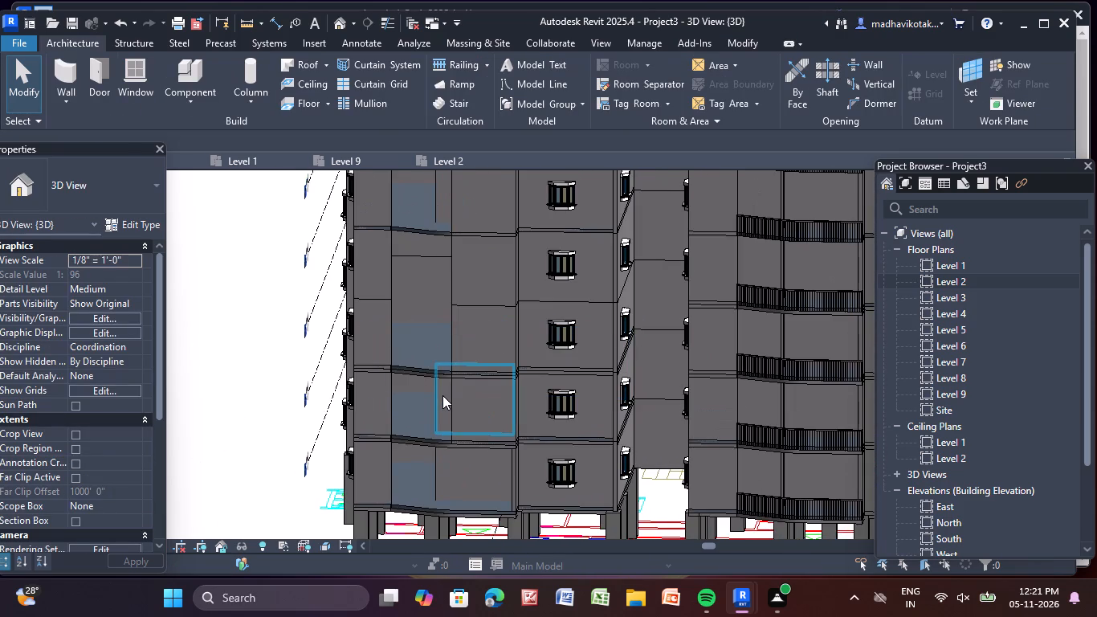
pyautogui.click(442, 395)
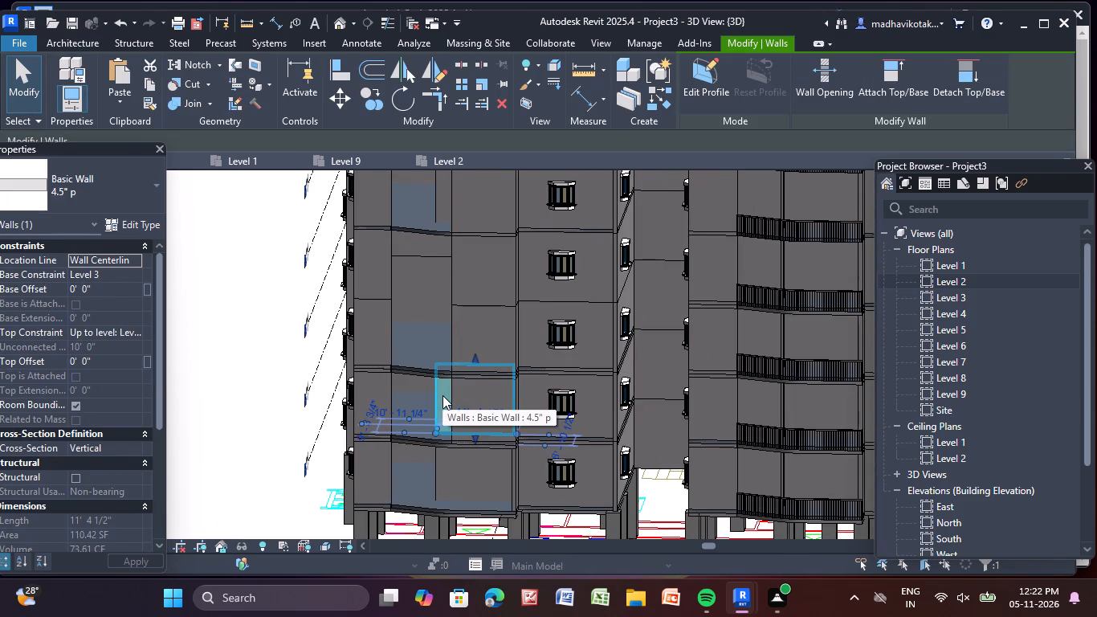
pyautogui.click(145, 83)
pyautogui.click(124, 95)
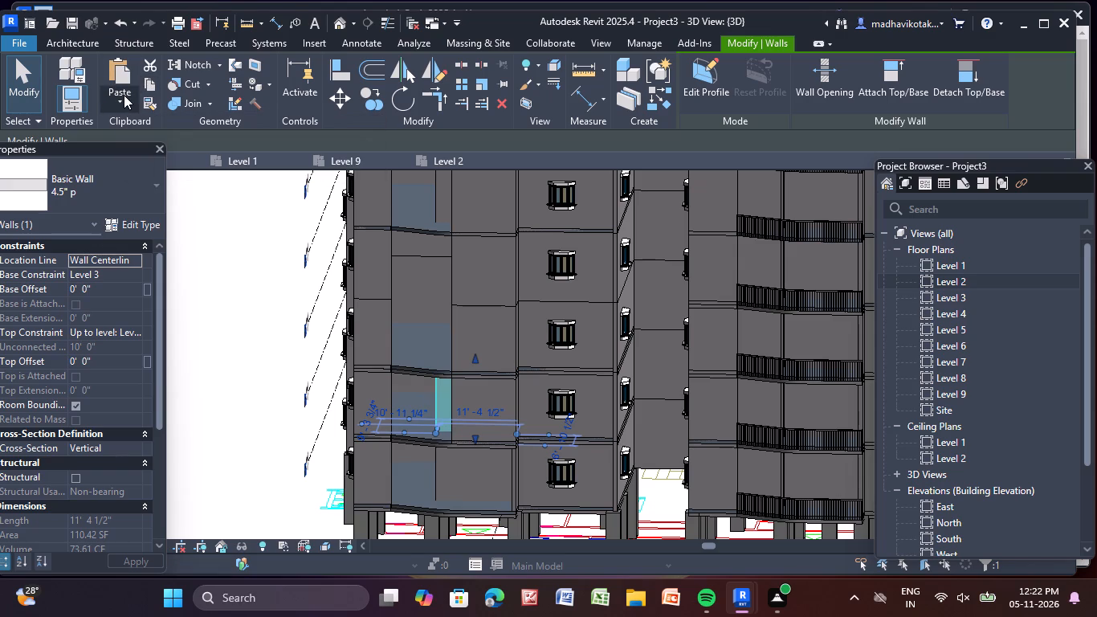
pyautogui.click(158, 163)
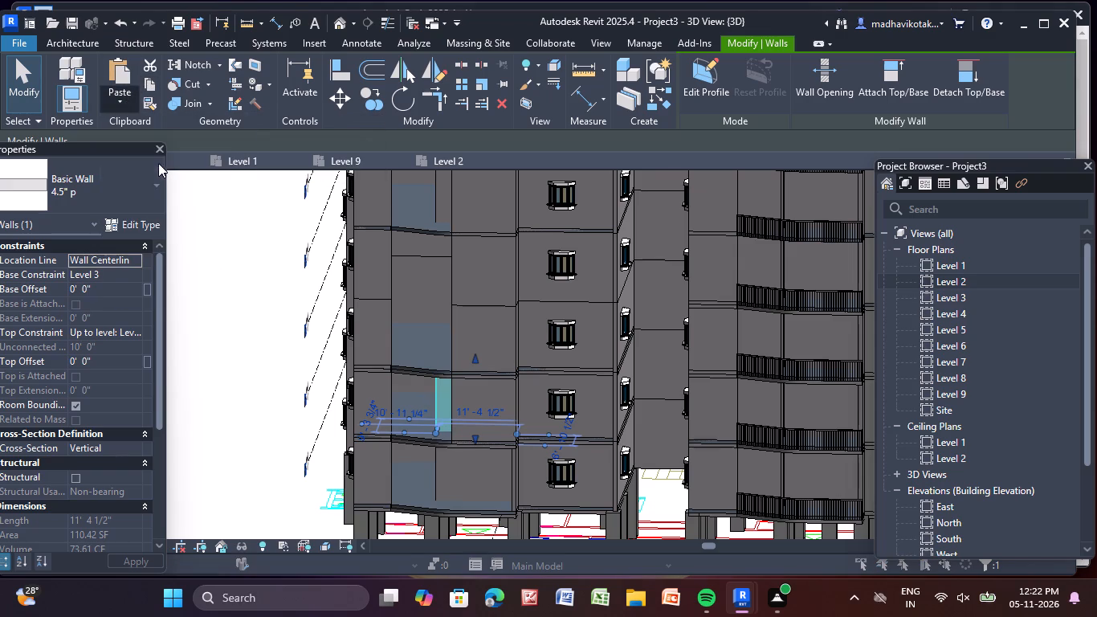
pyautogui.click(464, 229)
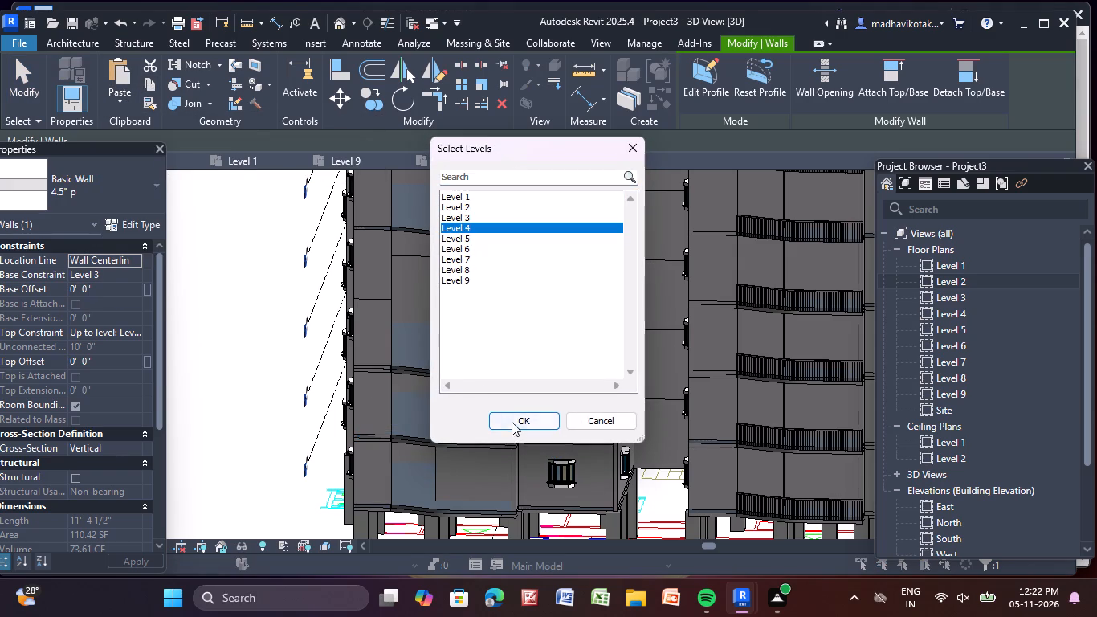
pyautogui.click(514, 424)
pyautogui.moveTo(436, 341); pyautogui.dragTo(391, 432, button='middle')
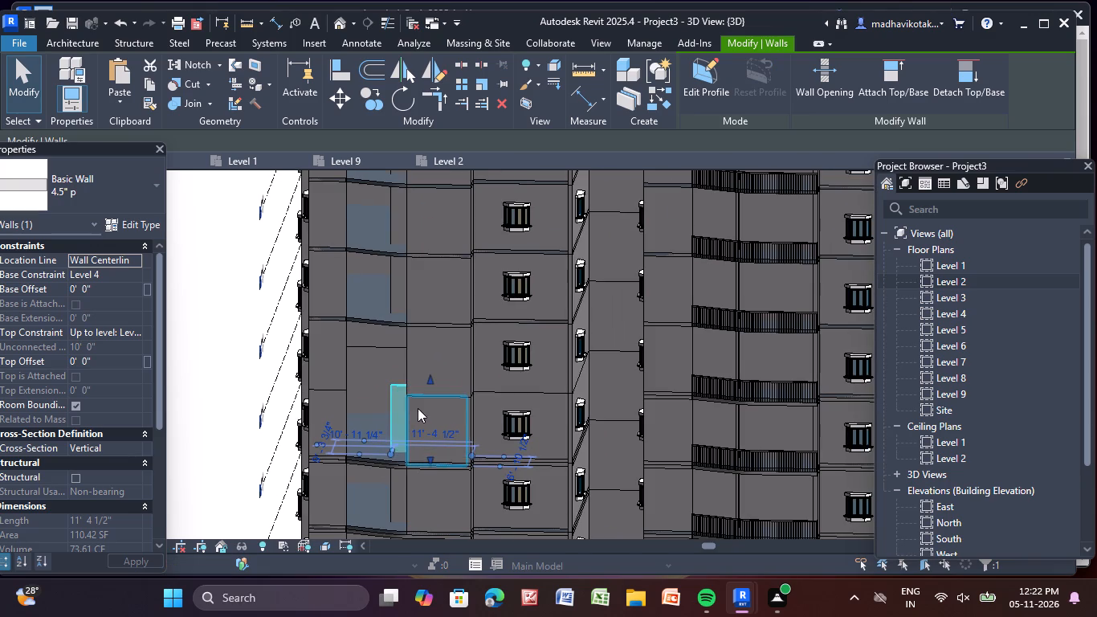
pyautogui.press('Escape')
pyautogui.press('Escape')
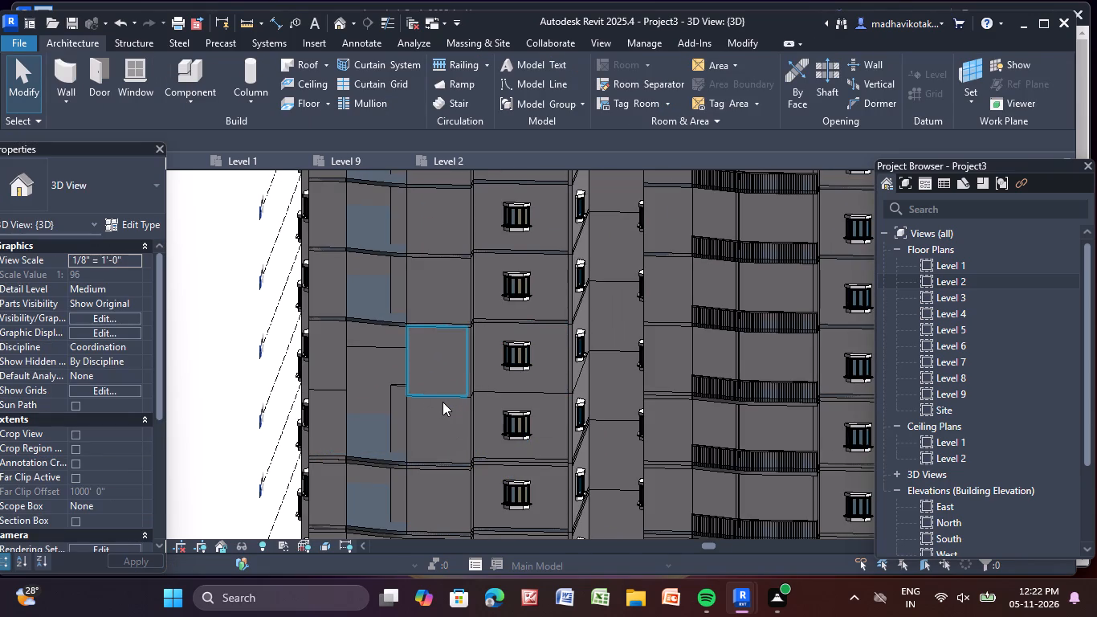
# Copy the first tower's Generic - 12" roof slab from Level 4 and paste it aligned to Level 5.
pyautogui.scroll(-5, 442, 396)
pyautogui.moveTo(464, 467); pyautogui.dragTo(484, 472, button='middle')
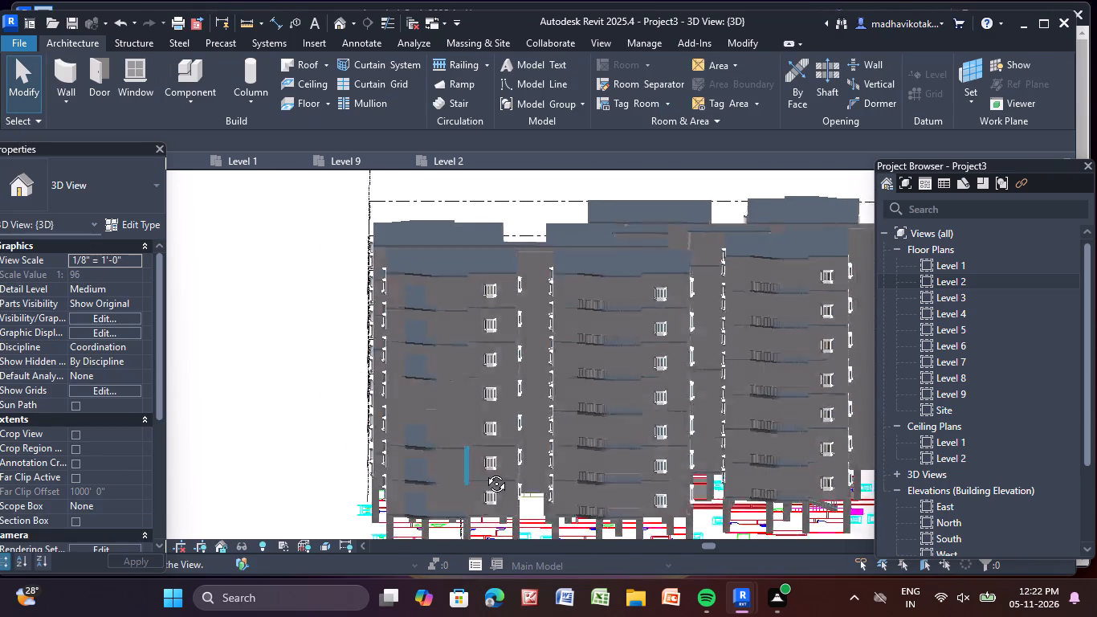
pyautogui.moveTo(484, 472); pyautogui.dragTo(504, 470, button='middle')
pyautogui.scroll(5, 478, 456)
pyautogui.moveTo(447, 367); pyautogui.dragTo(347, 260, button='middle')
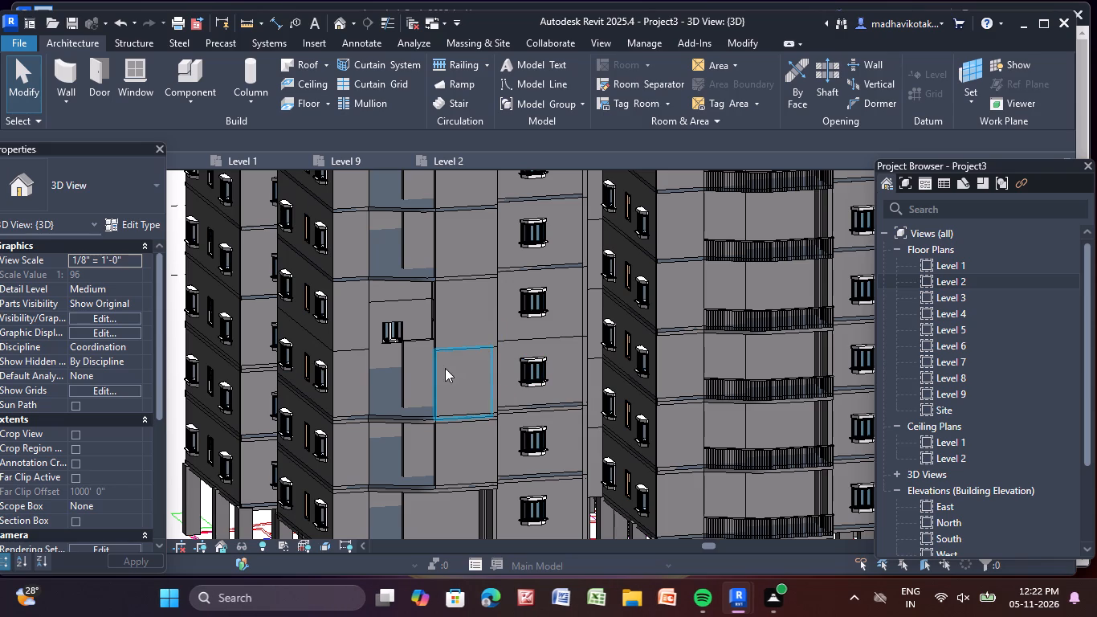
pyautogui.click(384, 413)
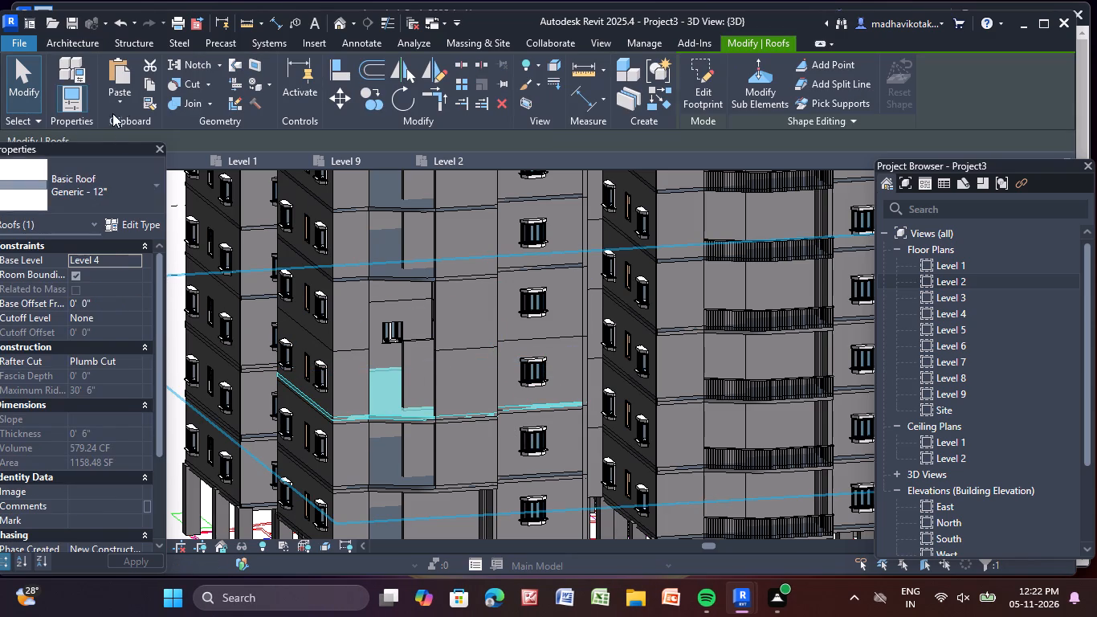
pyautogui.click(153, 85)
pyautogui.click(146, 84)
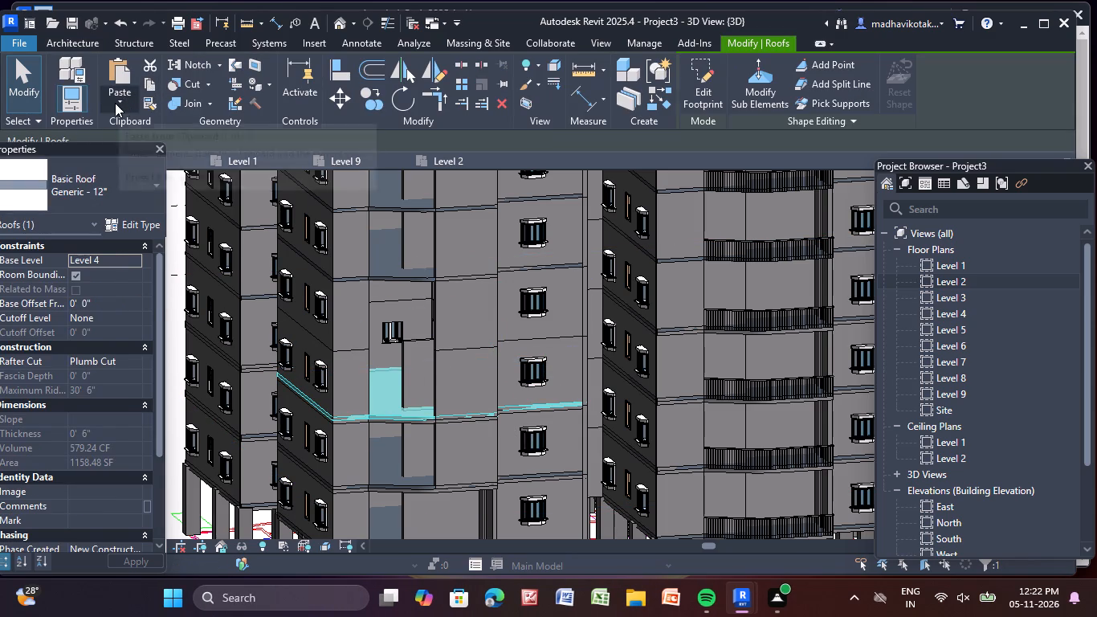
pyautogui.click(115, 103)
pyautogui.click(165, 154)
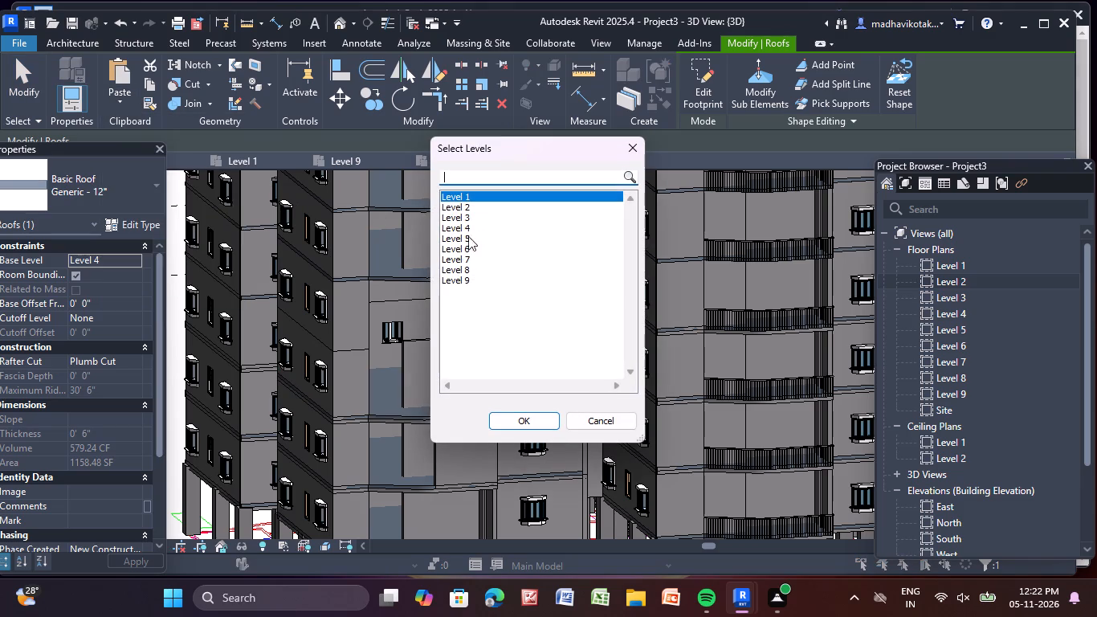
pyautogui.click(459, 239)
pyautogui.click(516, 423)
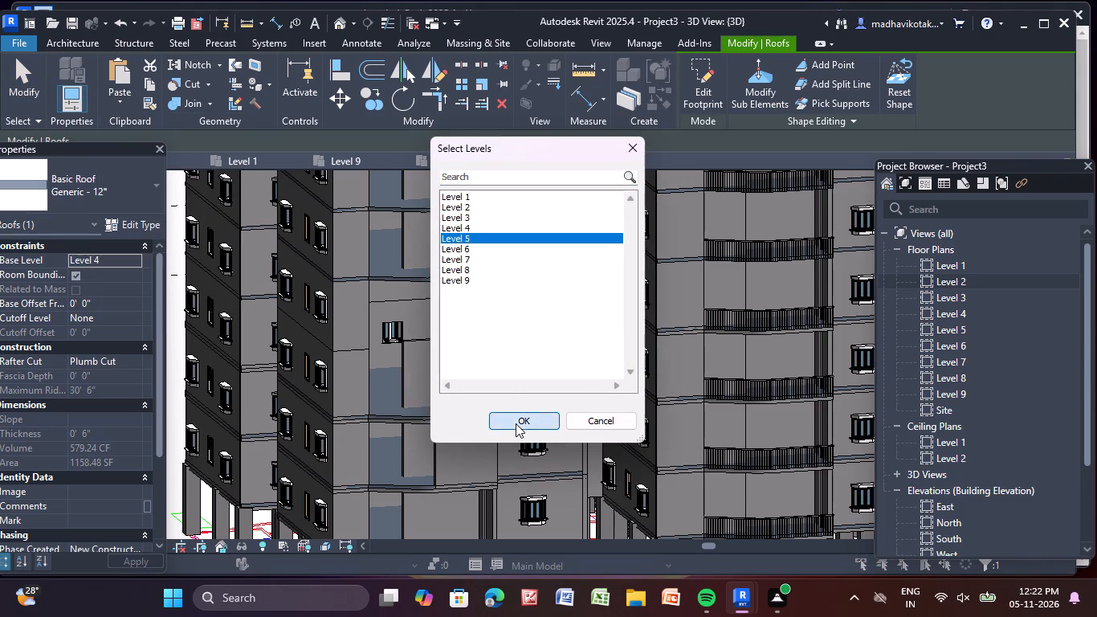
pyautogui.press('Escape')
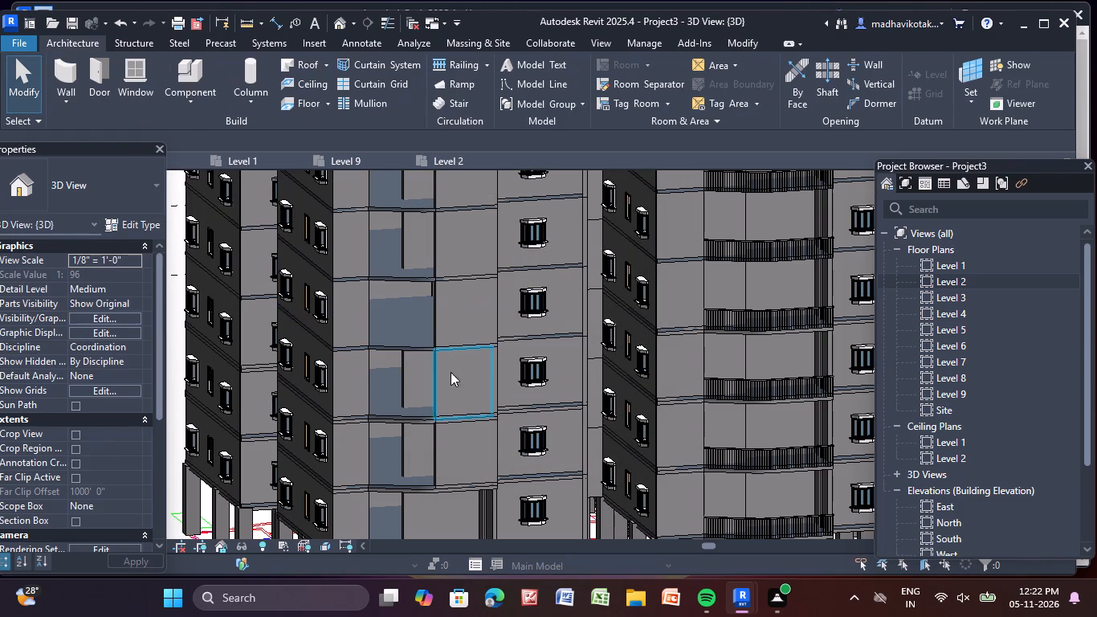
# Open the Level 2 floor plan at the first tower's curved balcony.
pyautogui.scroll(-3, 459, 447)
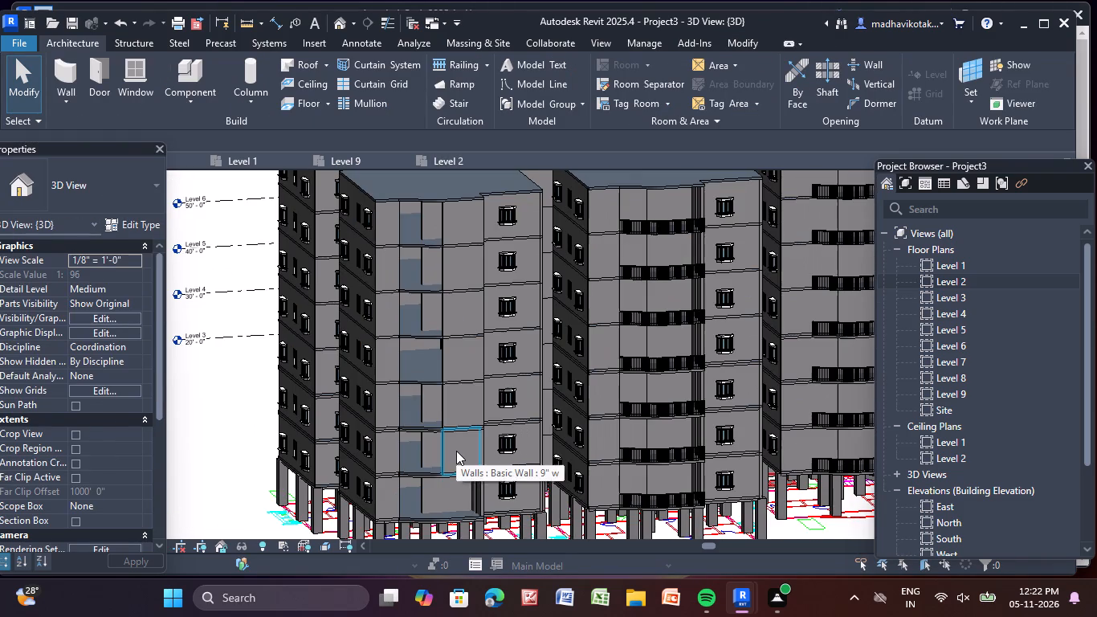
pyautogui.moveTo(449, 439); pyautogui.dragTo(414, 373, button='middle')
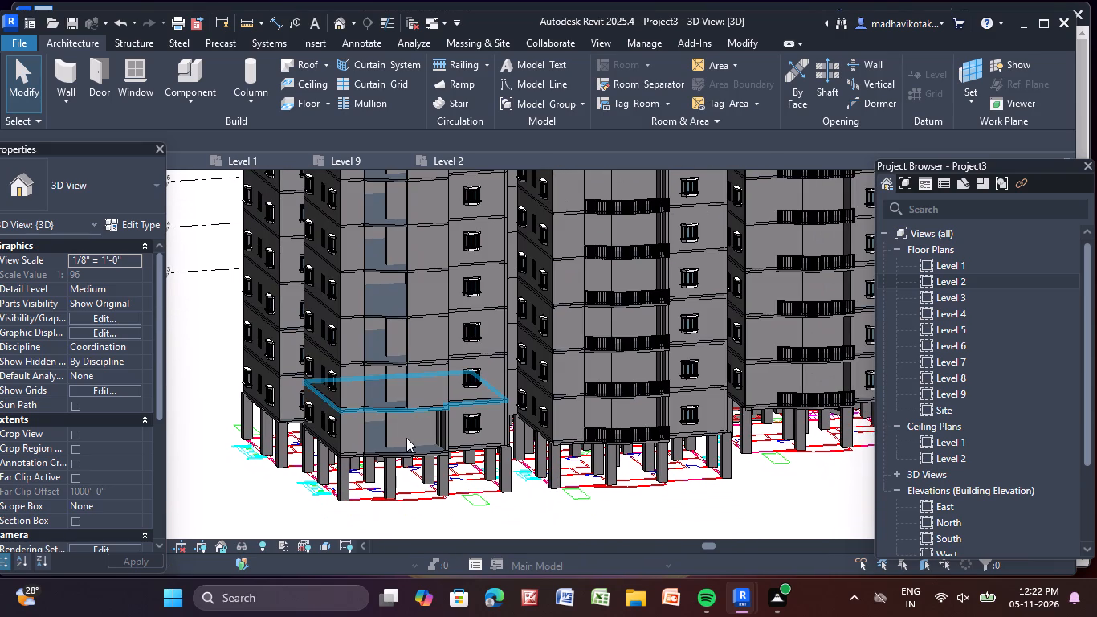
pyautogui.keyDown('shift'); pyautogui.moveTo(520, 491); pyautogui.dragTo(478, 484, button='middle'); pyautogui.keyUp('shift')
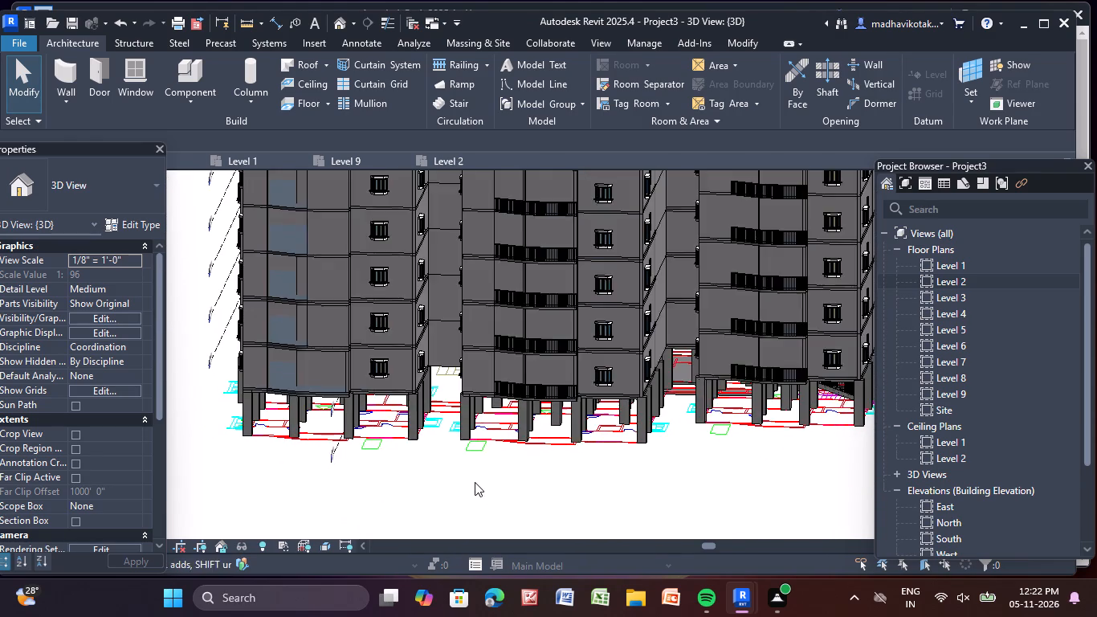
pyautogui.moveTo(475, 482); pyautogui.dragTo(567, 506, button='middle')
pyautogui.scroll(4, 419, 405)
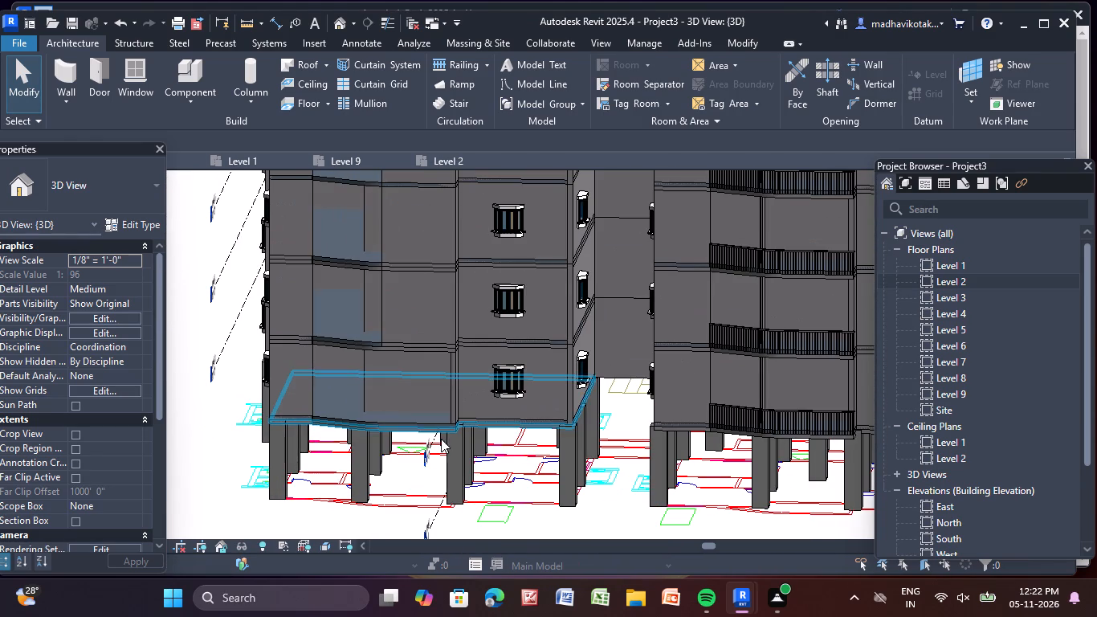
pyautogui.doubleClick(967, 260)
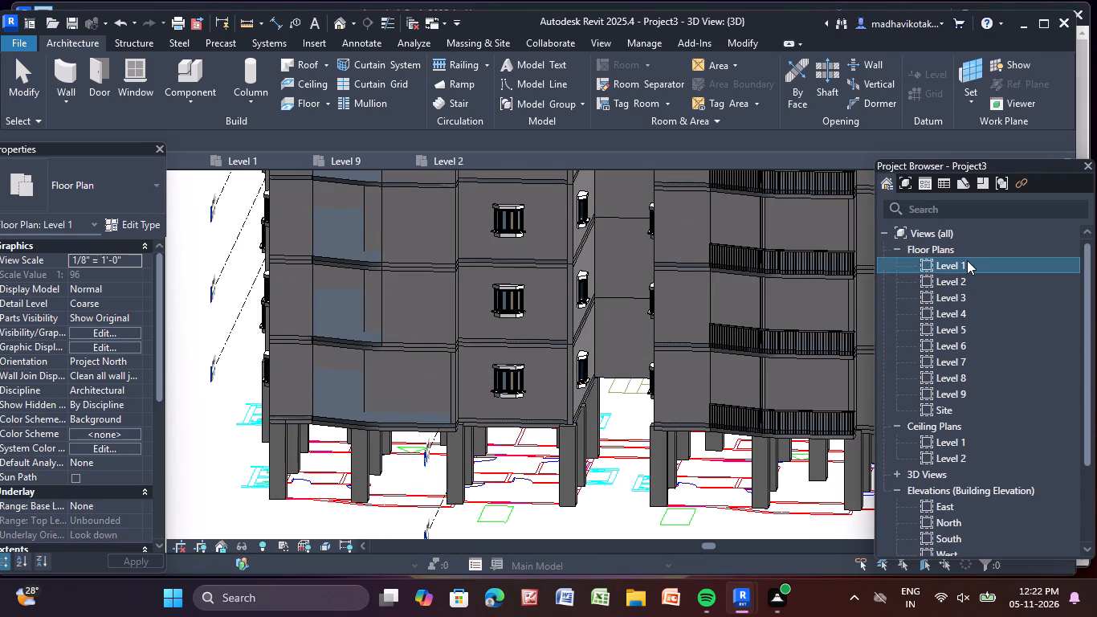
pyautogui.doubleClick(953, 281)
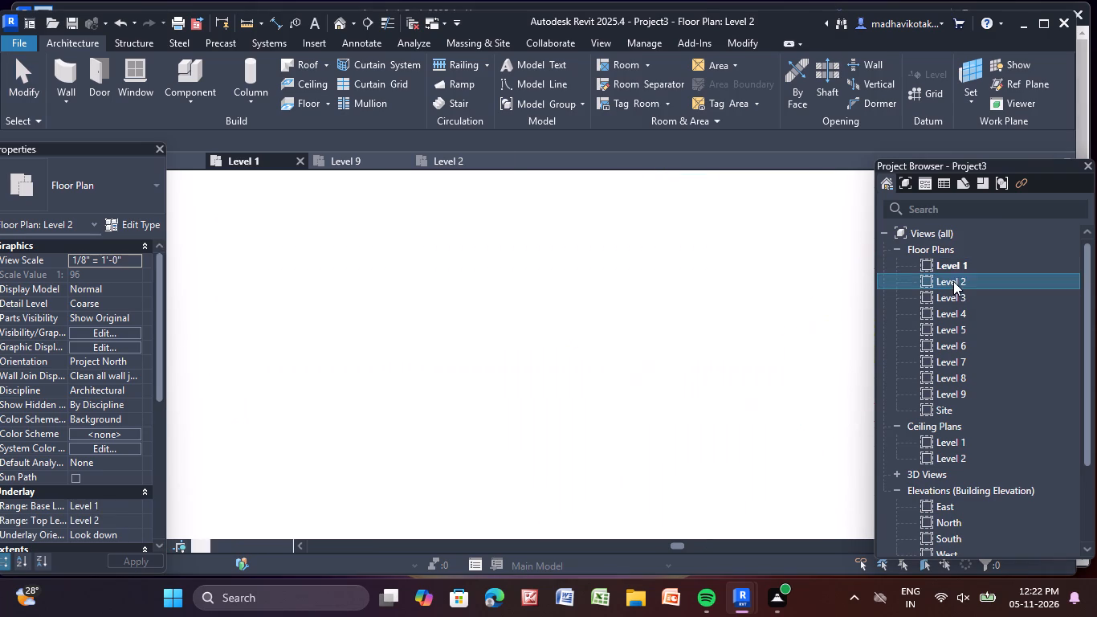
pyautogui.scroll(-2, 524, 315)
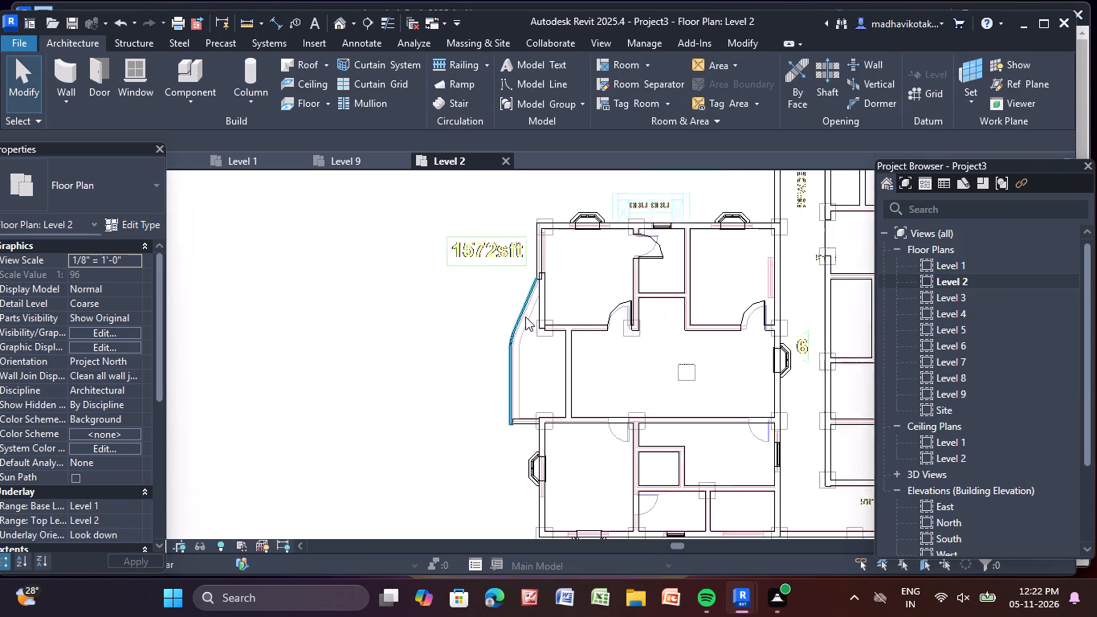
pyautogui.scroll(-1, 525, 317)
pyautogui.moveTo(524, 317); pyautogui.dragTo(442, 489, button='middle')
pyautogui.moveTo(457, 296); pyautogui.dragTo(515, 455, button='middle')
pyautogui.scroll(4, 494, 362)
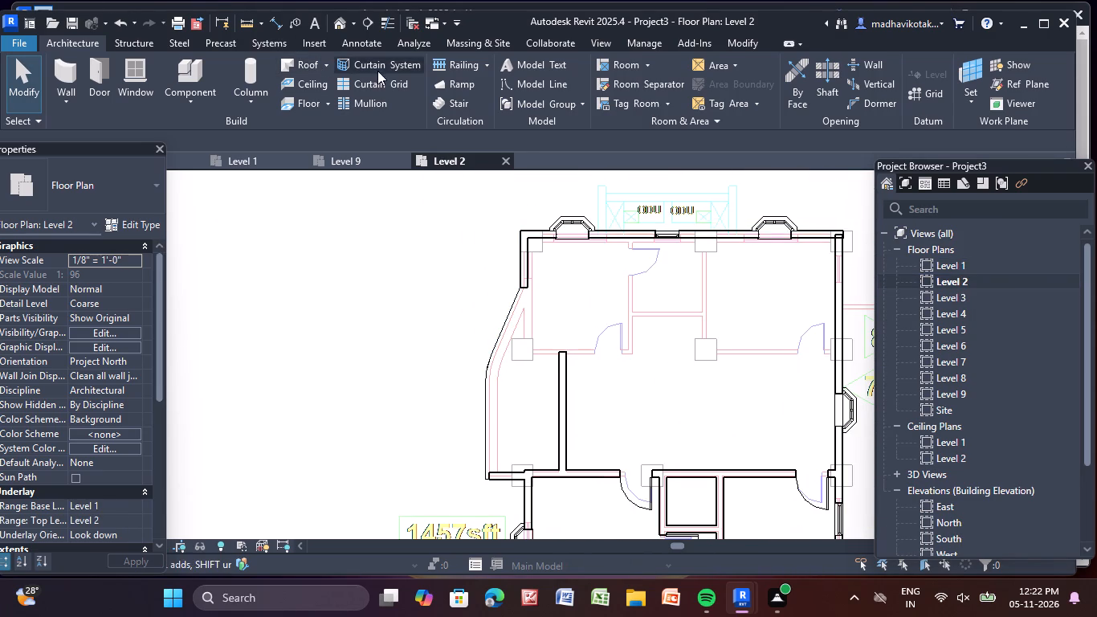
# Sketch a Handrail - Rectangular railing path on Level 2 by picking the first tower's balcony slab edges: short side, straight, curved and slanted.
pyautogui.click(467, 61)
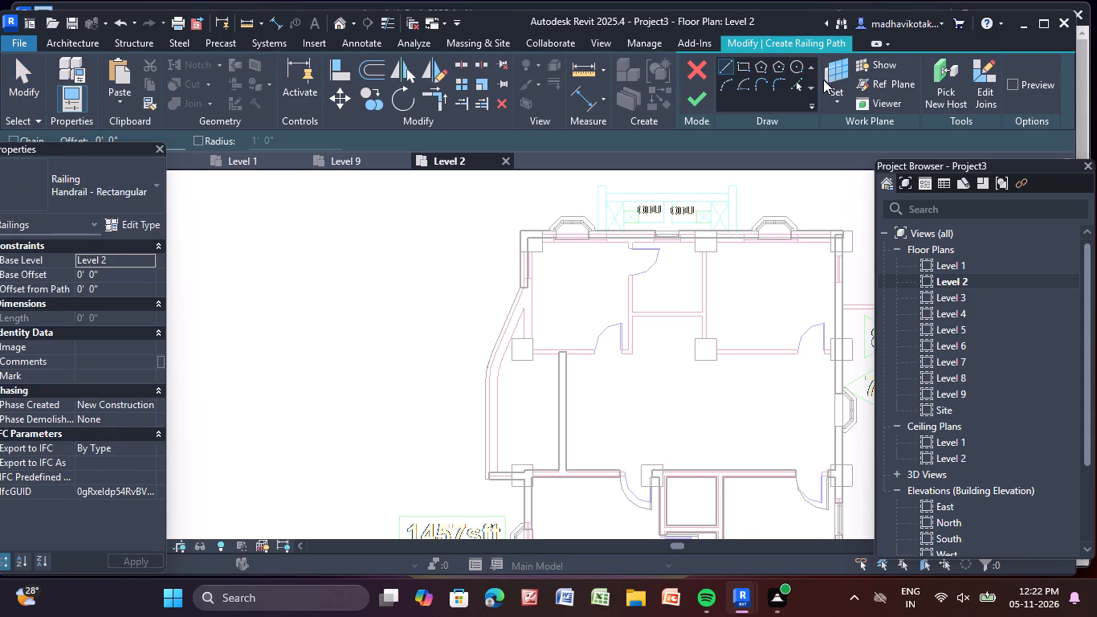
pyautogui.click(796, 81)
pyautogui.scroll(12, 500, 456)
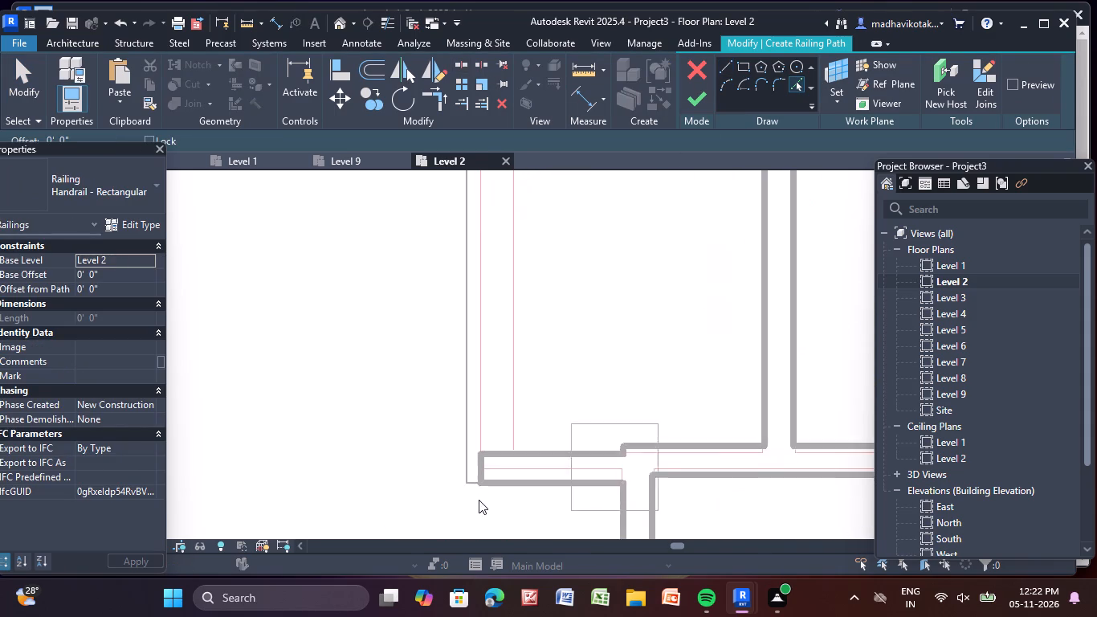
pyautogui.scroll(2, 479, 500)
pyautogui.click(467, 473)
pyautogui.click(457, 447)
pyautogui.scroll(-1, 451, 428)
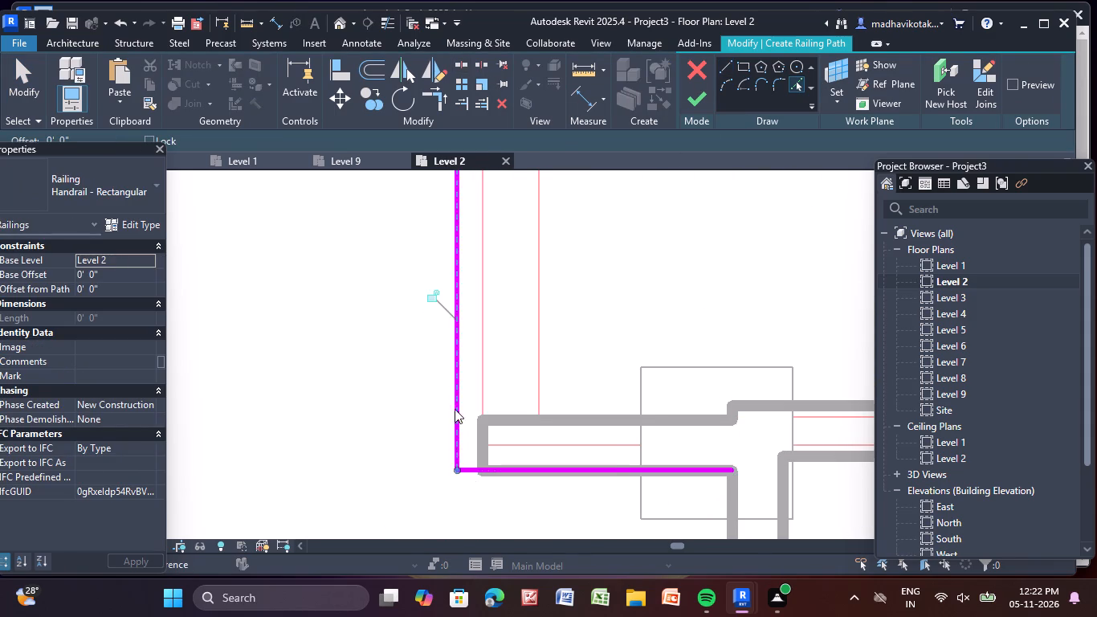
pyautogui.moveTo(455, 405); pyautogui.dragTo(422, 576, button='middle')
pyautogui.moveTo(480, 282); pyautogui.dragTo(512, 455, button='middle')
pyautogui.moveTo(542, 202); pyautogui.dragTo(524, 358, button='middle')
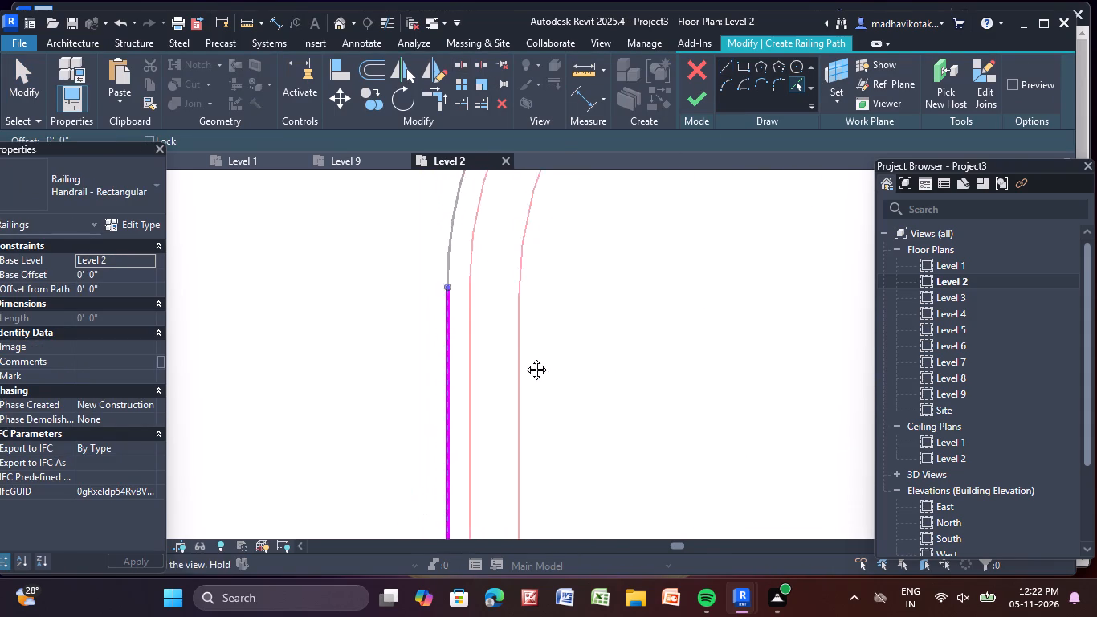
pyautogui.moveTo(524, 358); pyautogui.dragTo(520, 435, button='middle')
pyautogui.click(434, 390)
pyautogui.moveTo(369, 338); pyautogui.dragTo(296, 477, button='middle')
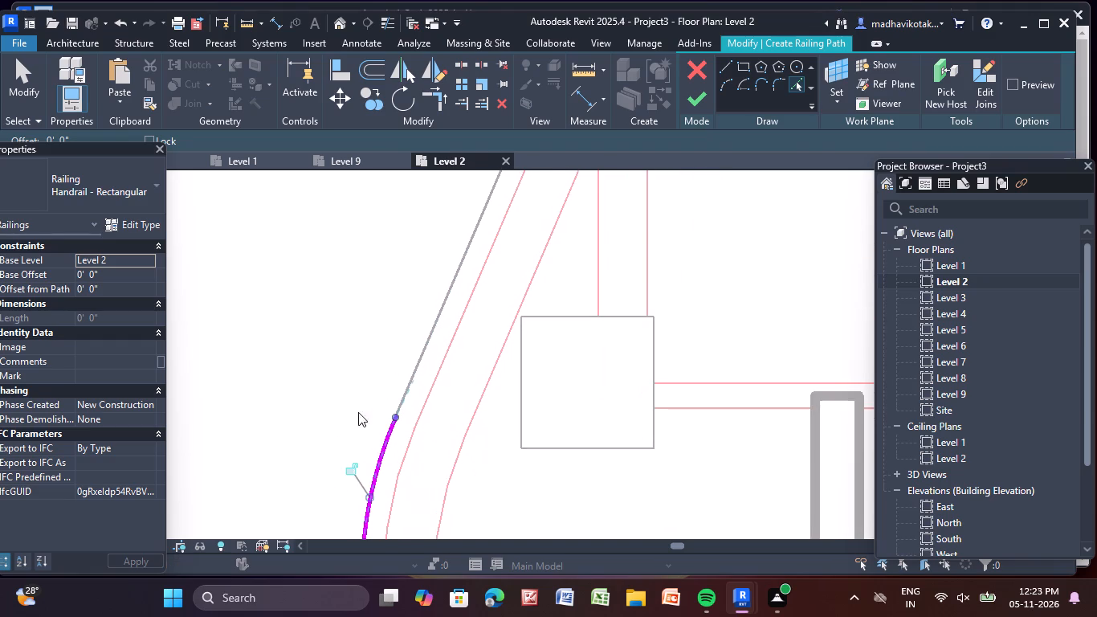
pyautogui.click(411, 378)
pyautogui.scroll(-6, 426, 387)
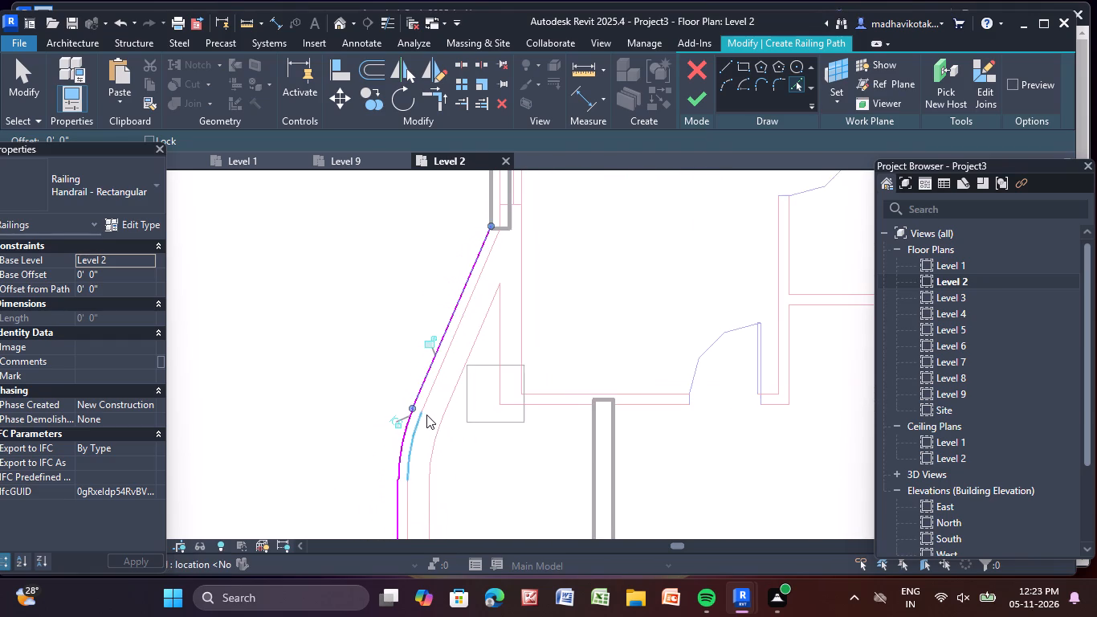
pyautogui.moveTo(434, 426); pyautogui.dragTo(377, 131, button='middle')
pyautogui.press('Escape')
pyautogui.press('Escape')
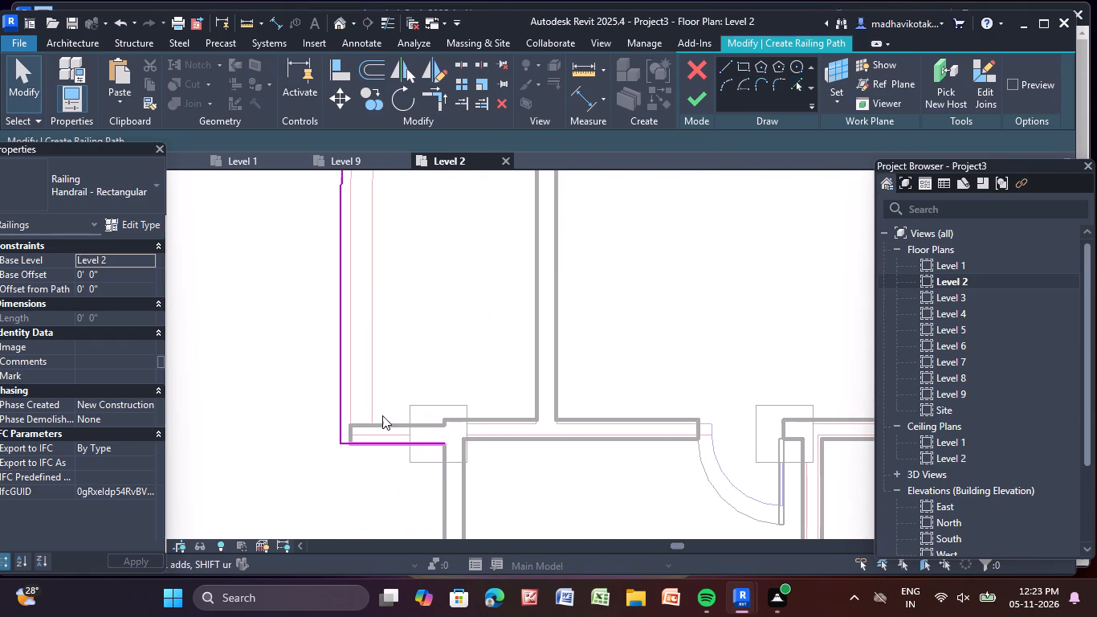
# Shorten the railing path's short side segment to 0' 4", ending at the wall's outer corner, and finish the railing sketch.
pyautogui.scroll(8, 364, 490)
pyautogui.press('Escape')
pyautogui.click(552, 376)
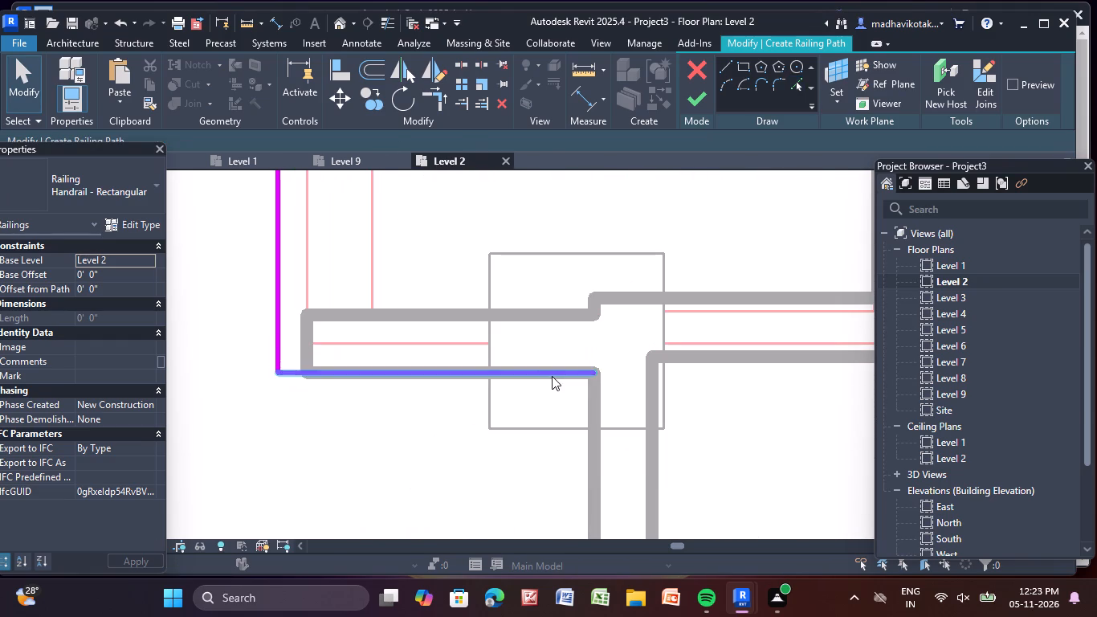
pyautogui.scroll(4, 598, 377)
pyautogui.scroll(-2, 581, 402)
pyautogui.moveTo(585, 405); pyautogui.dragTo(732, 409, button='middle')
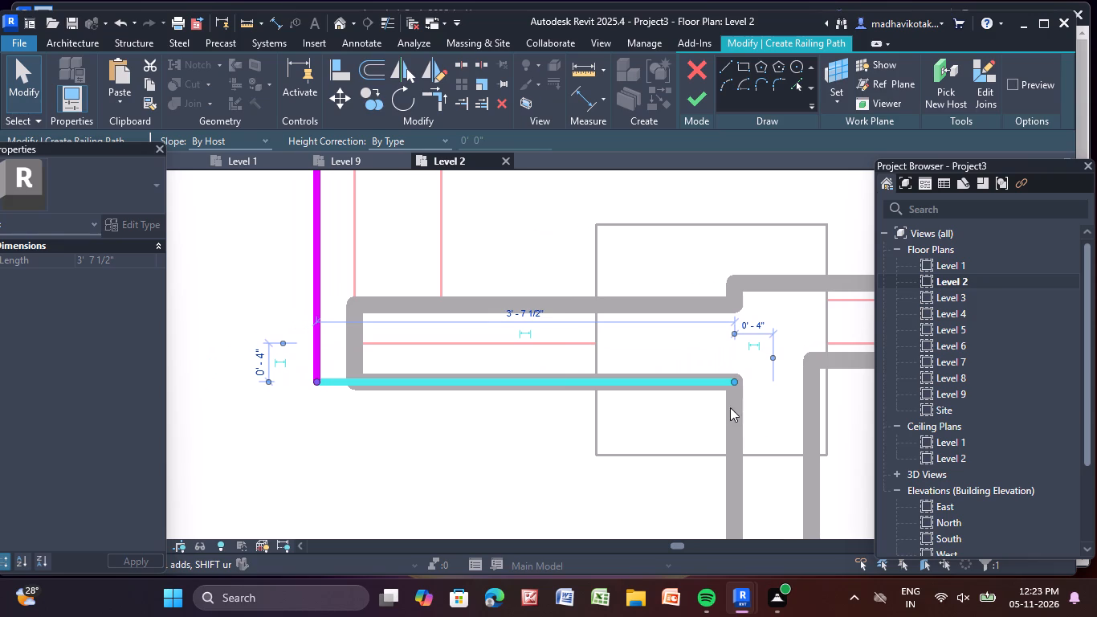
pyautogui.moveTo(735, 382); pyautogui.dragTo(513, 386)
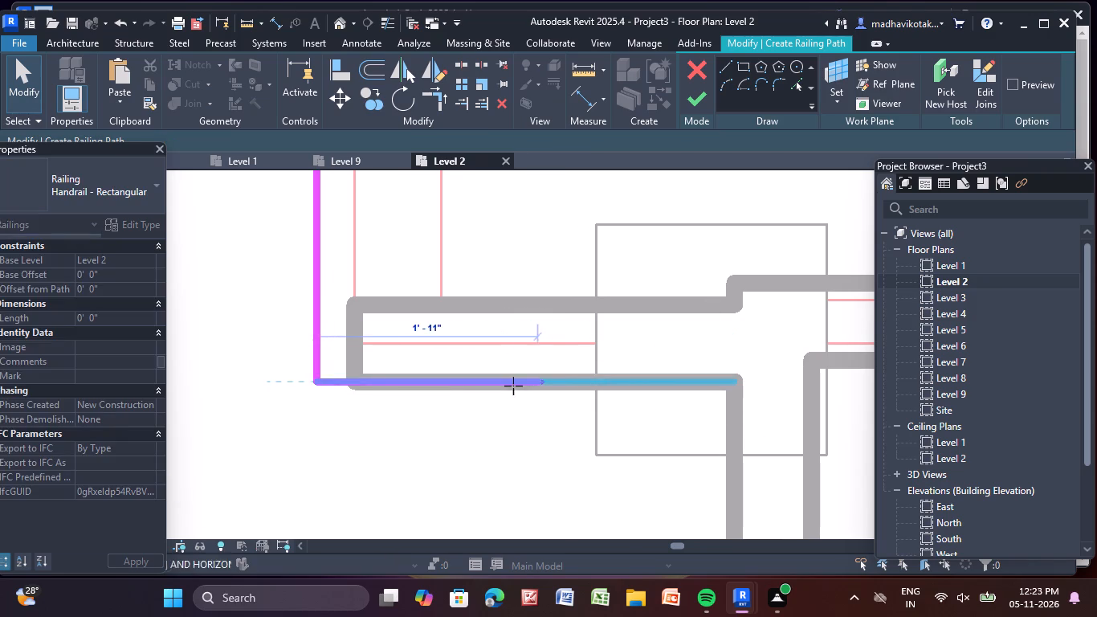
pyautogui.moveTo(513, 386); pyautogui.dragTo(356, 382)
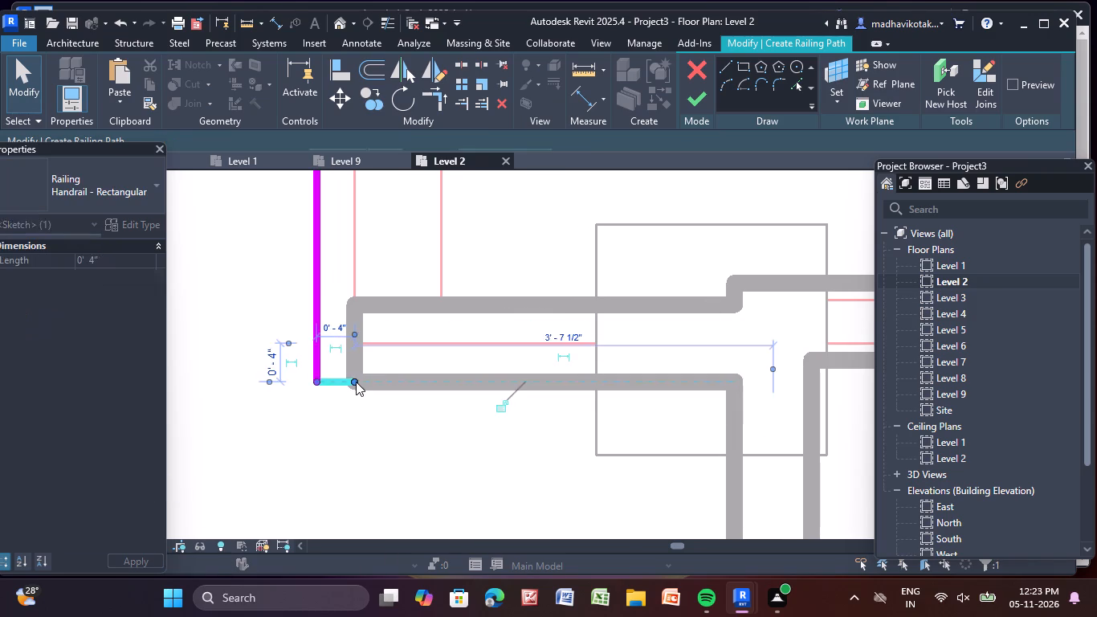
pyautogui.press('Escape')
pyautogui.press('Escape')
pyautogui.scroll(-18, 555, 197)
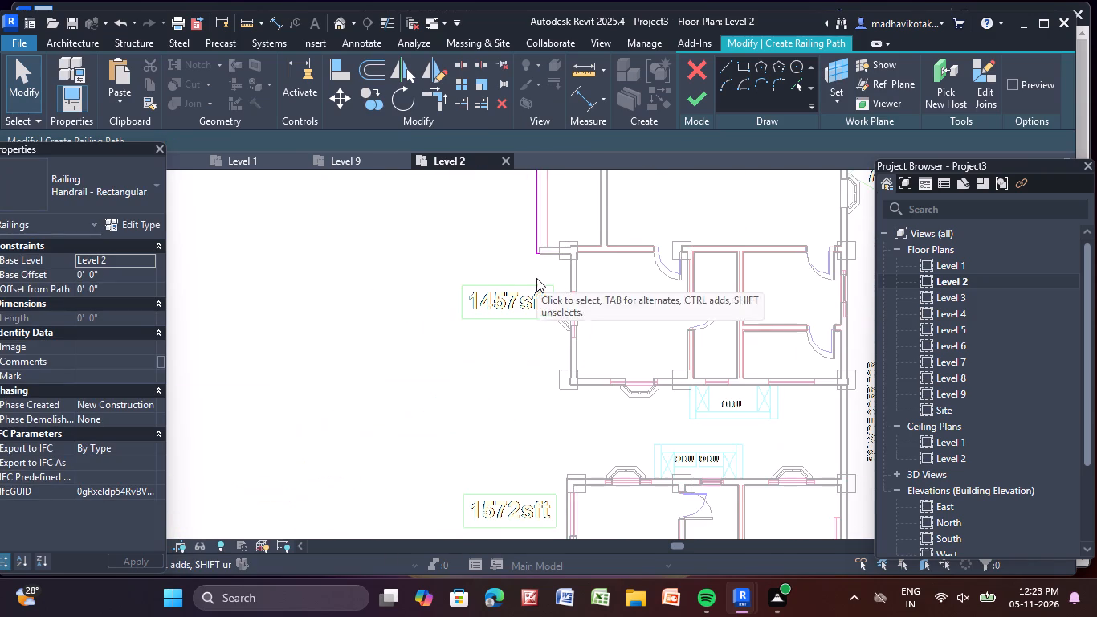
pyautogui.moveTo(537, 278); pyautogui.dragTo(411, 449, button='middle')
pyautogui.scroll(-1, 538, 363)
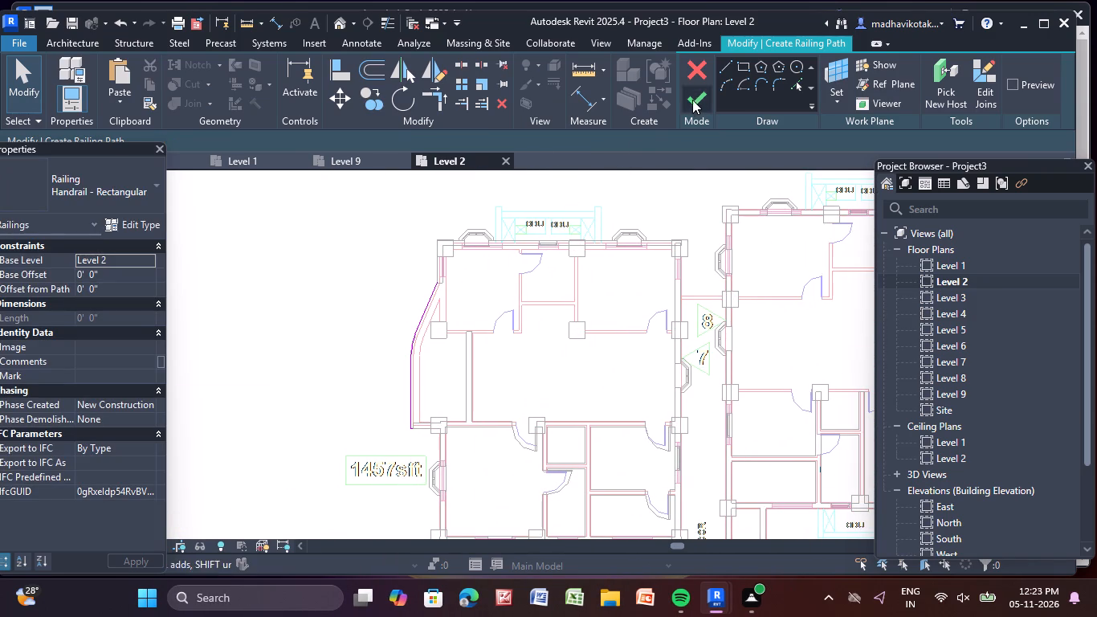
pyautogui.click(699, 94)
pyautogui.press('Escape')
# Open the default 3D view of the model.
pyautogui.click(341, 22)
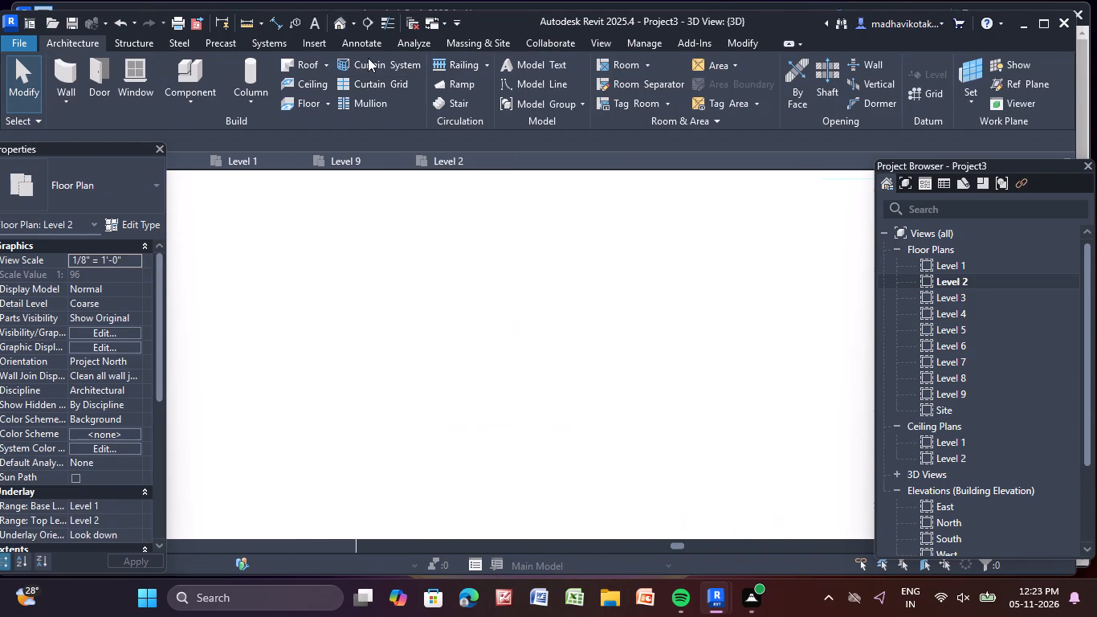
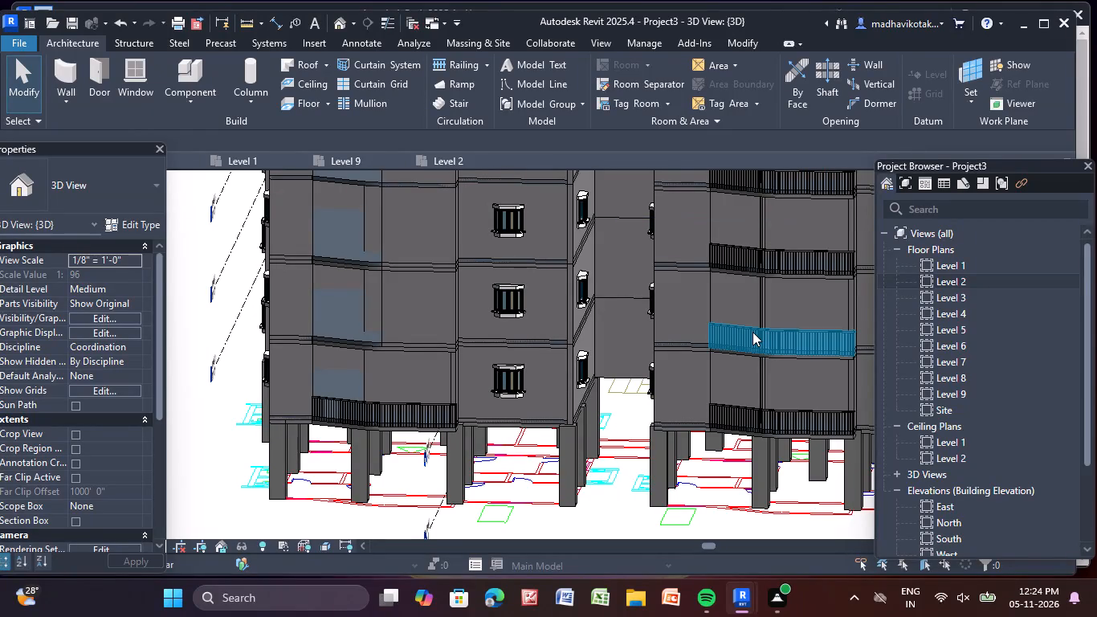
# Copy the first tower's Level 2 curved balcony railing and paste it aligned to Levels 3 through 8.
pyautogui.scroll(-1, 752, 332)
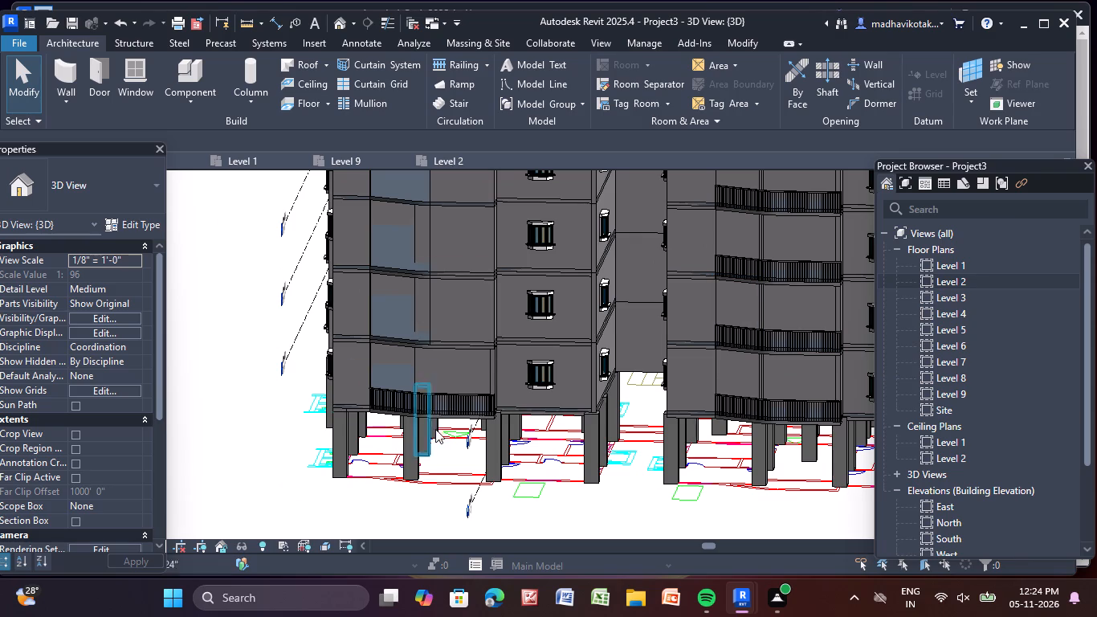
pyautogui.click(442, 406)
pyautogui.moveTo(414, 411); pyautogui.dragTo(427, 501, button='middle')
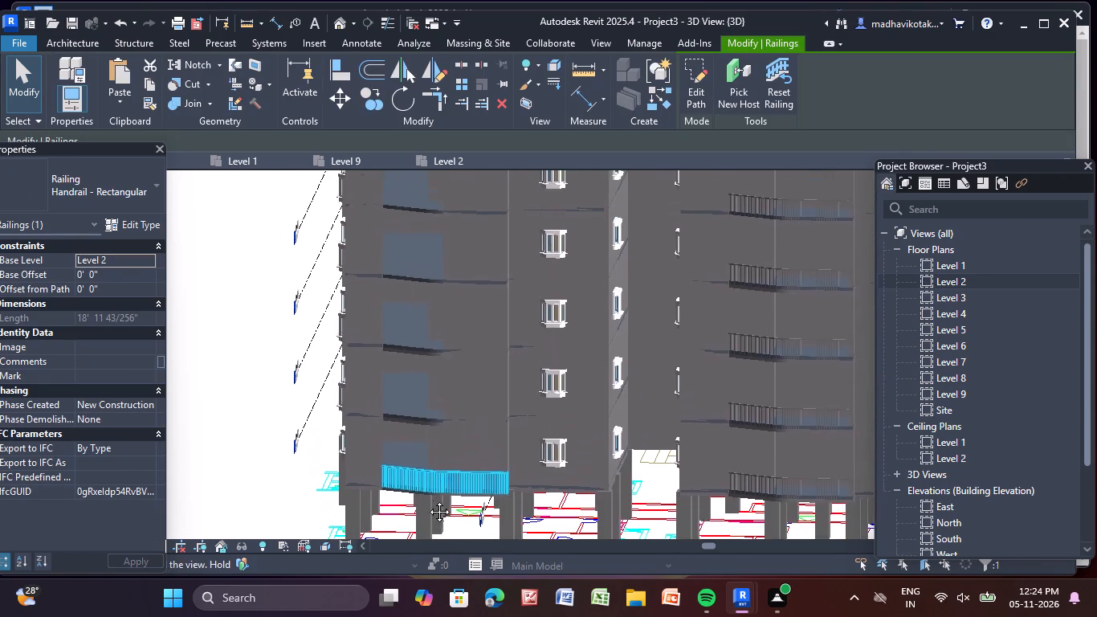
pyautogui.moveTo(427, 501); pyautogui.dragTo(421, 505, button='middle')
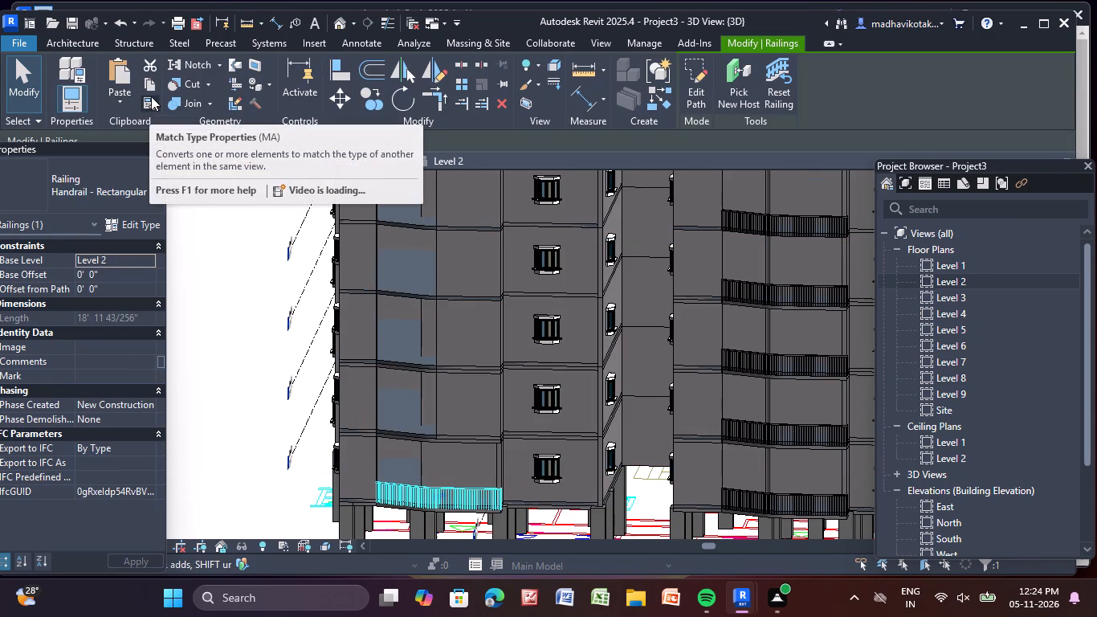
pyautogui.click(150, 83)
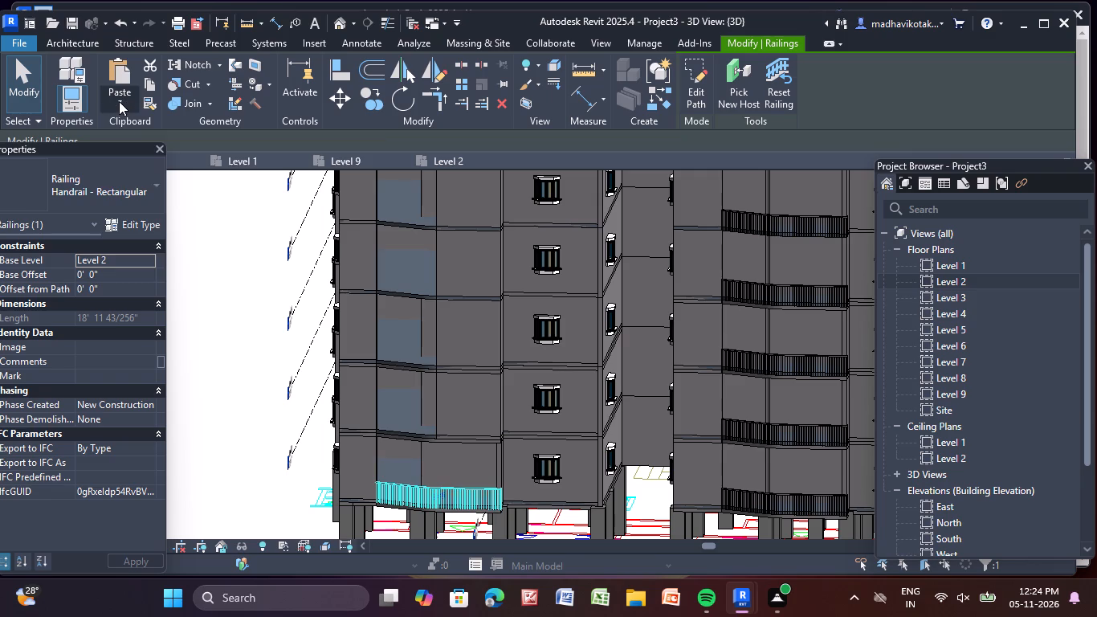
pyautogui.click(119, 101)
pyautogui.click(157, 161)
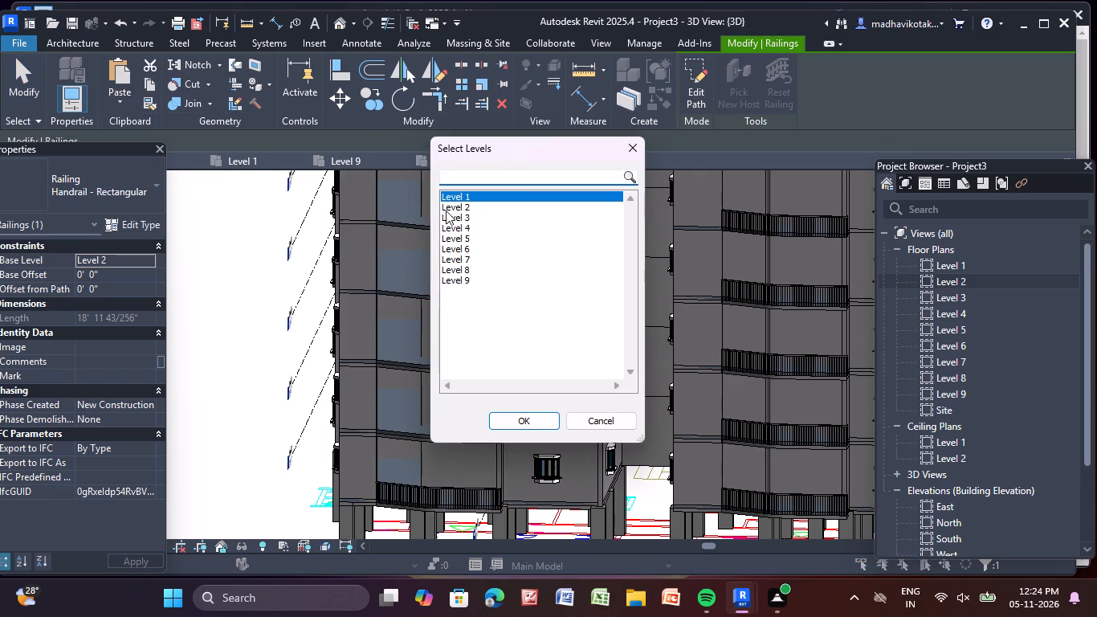
pyautogui.moveTo(473, 216); pyautogui.dragTo(475, 228)
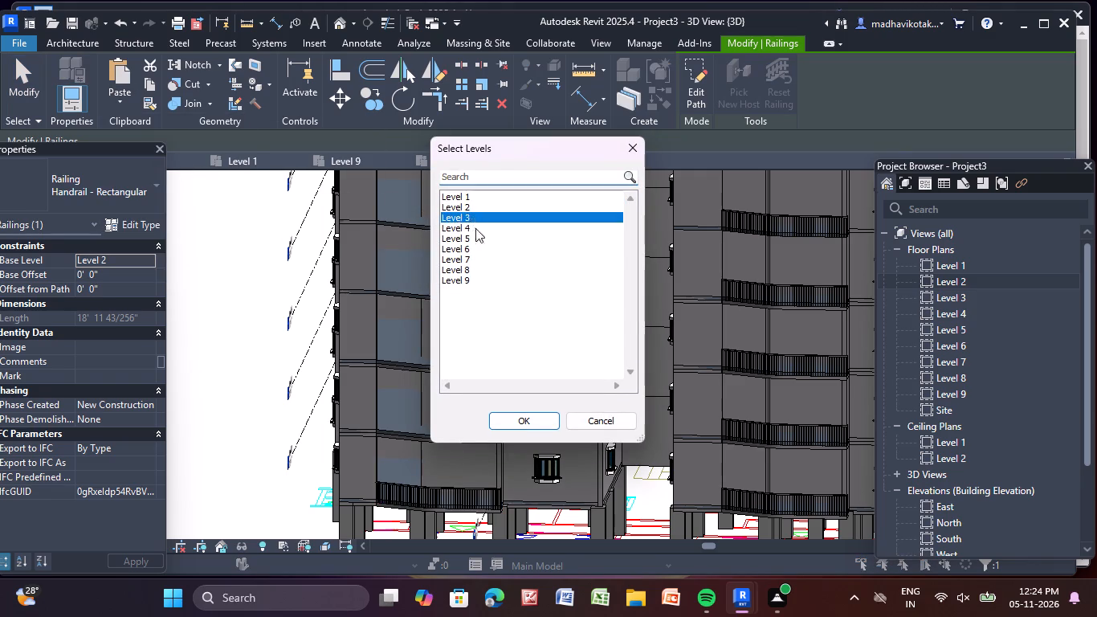
pyautogui.moveTo(475, 228); pyautogui.dragTo(476, 274)
pyautogui.click(529, 423)
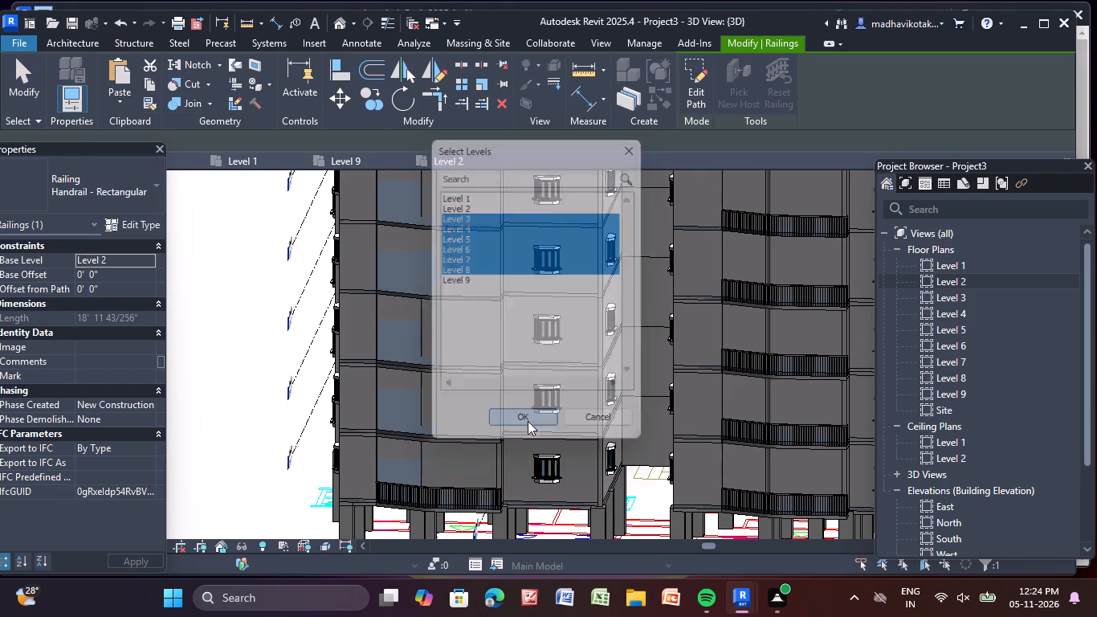
pyautogui.scroll(-4, 420, 388)
pyautogui.moveTo(411, 398); pyautogui.dragTo(405, 431, button='middle')
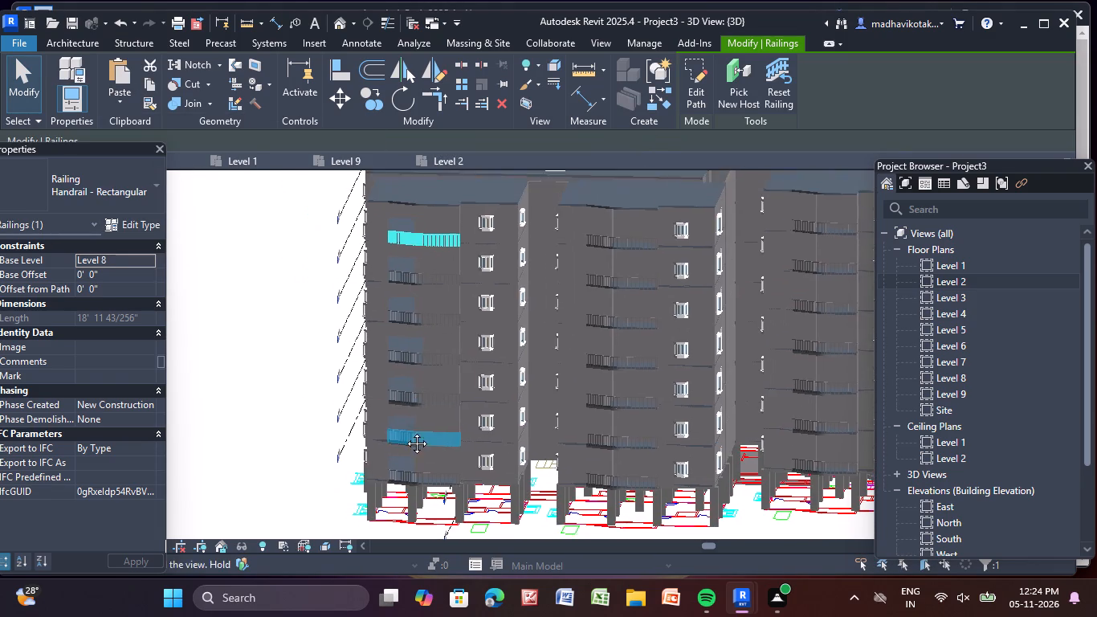
pyautogui.moveTo(405, 431); pyautogui.dragTo(405, 432, button='middle')
pyautogui.click(263, 348)
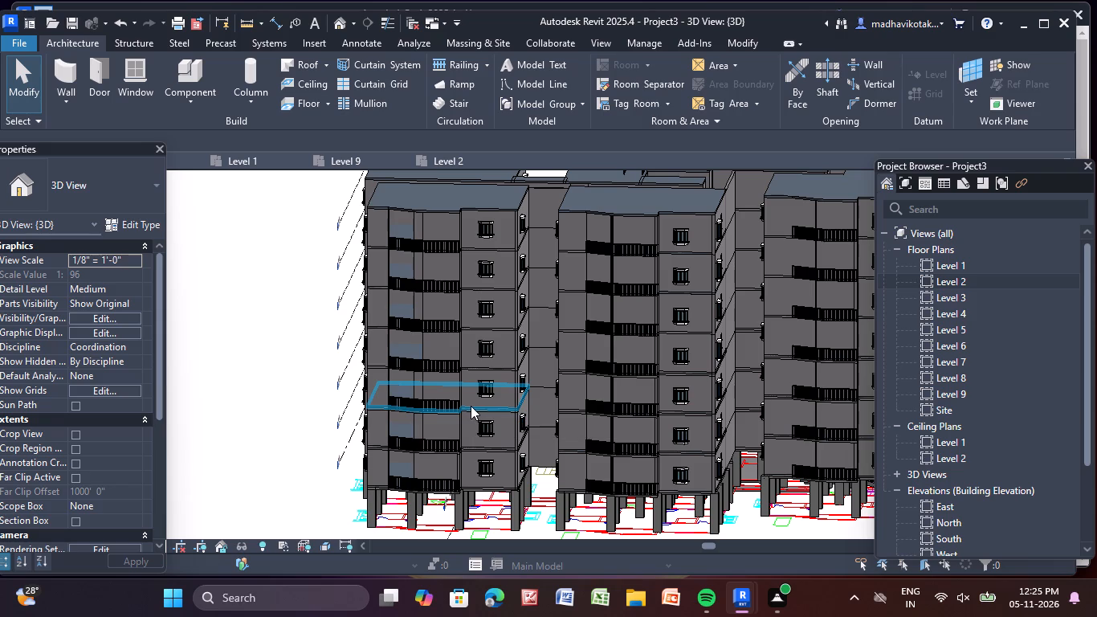
# Examine the towers' balconies around the building, including the curved ones on the opposite side.
pyautogui.scroll(-1, 379, 358)
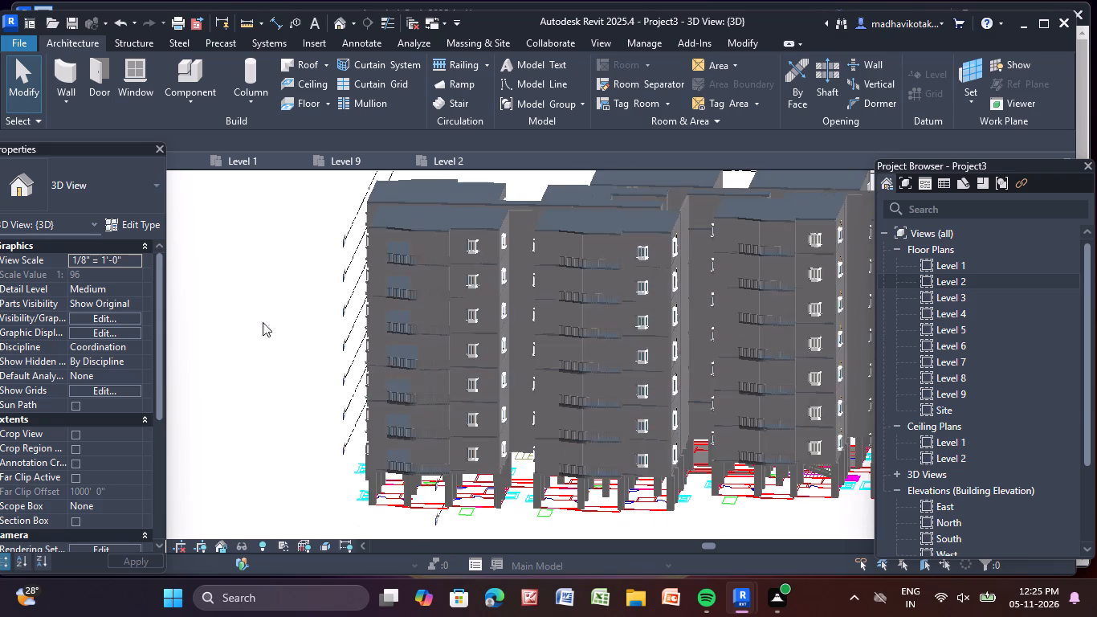
pyautogui.click(235, 315)
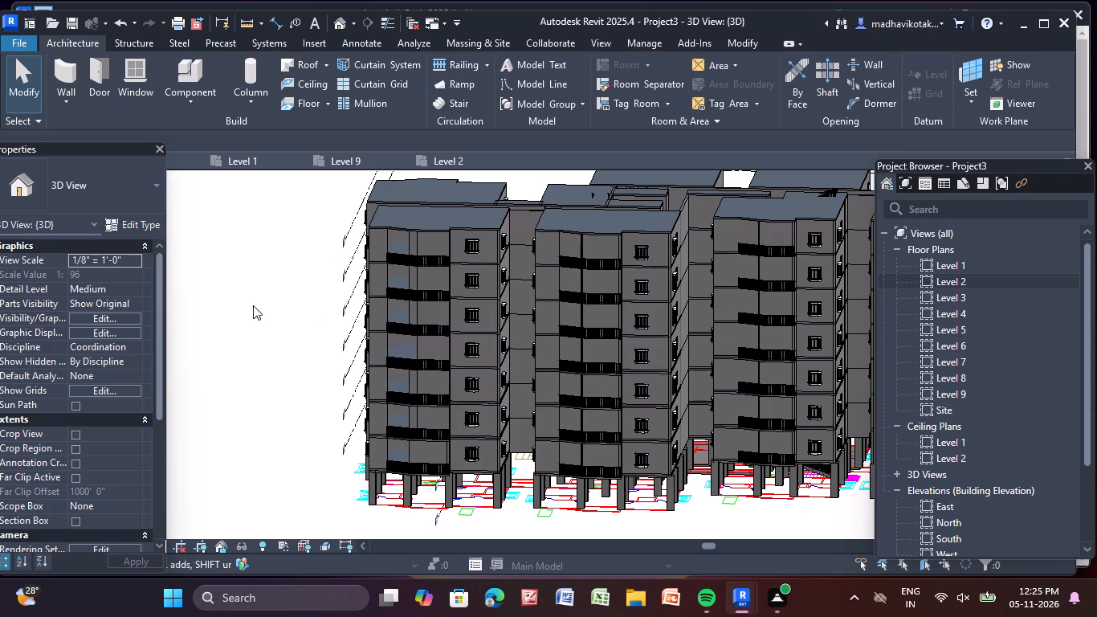
pyautogui.click(218, 292)
pyautogui.moveTo(571, 376); pyautogui.dragTo(382, 285, button='middle')
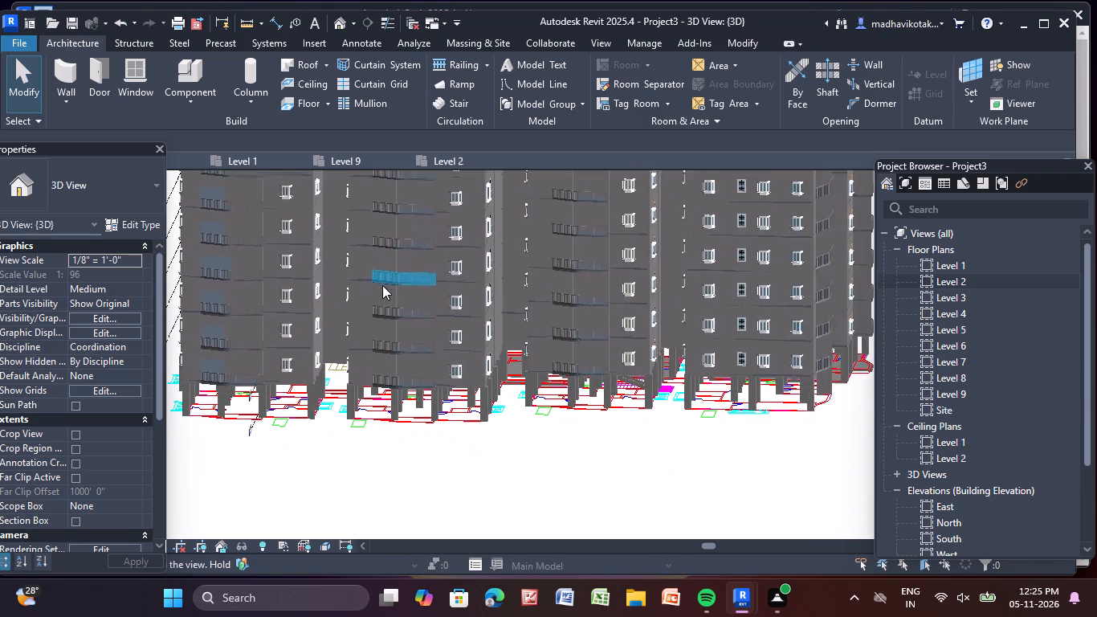
pyautogui.keyDown('shift'); pyautogui.moveTo(698, 437); pyautogui.dragTo(616, 431, button='middle'); pyautogui.keyUp('shift')
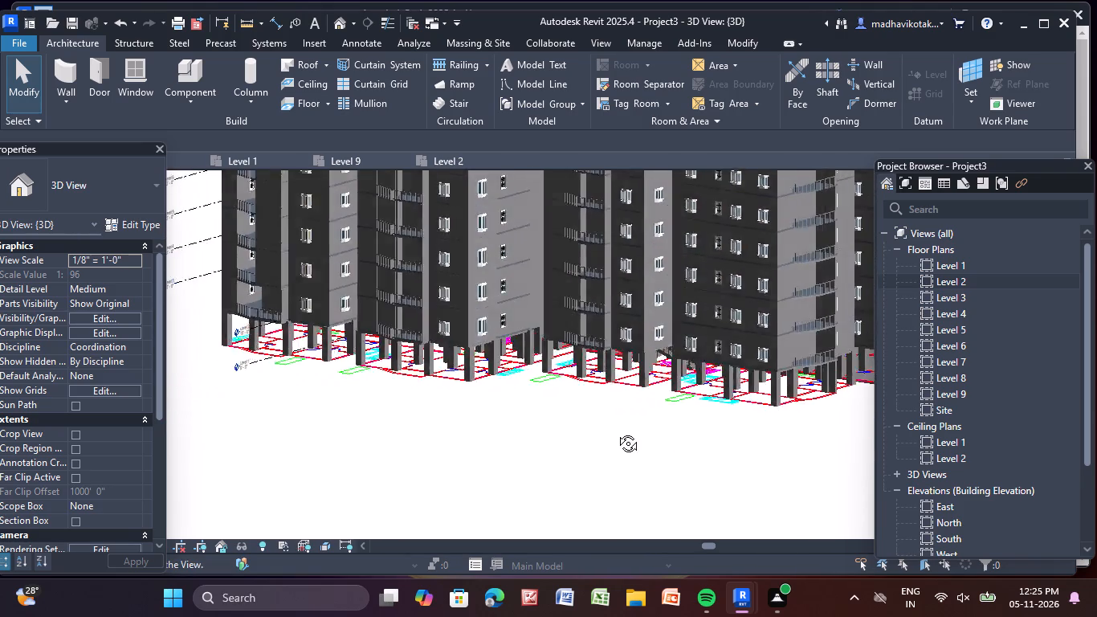
pyautogui.keyDown('shift'); pyautogui.moveTo(616, 431); pyautogui.dragTo(350, 411, button='middle'); pyautogui.keyUp('shift')
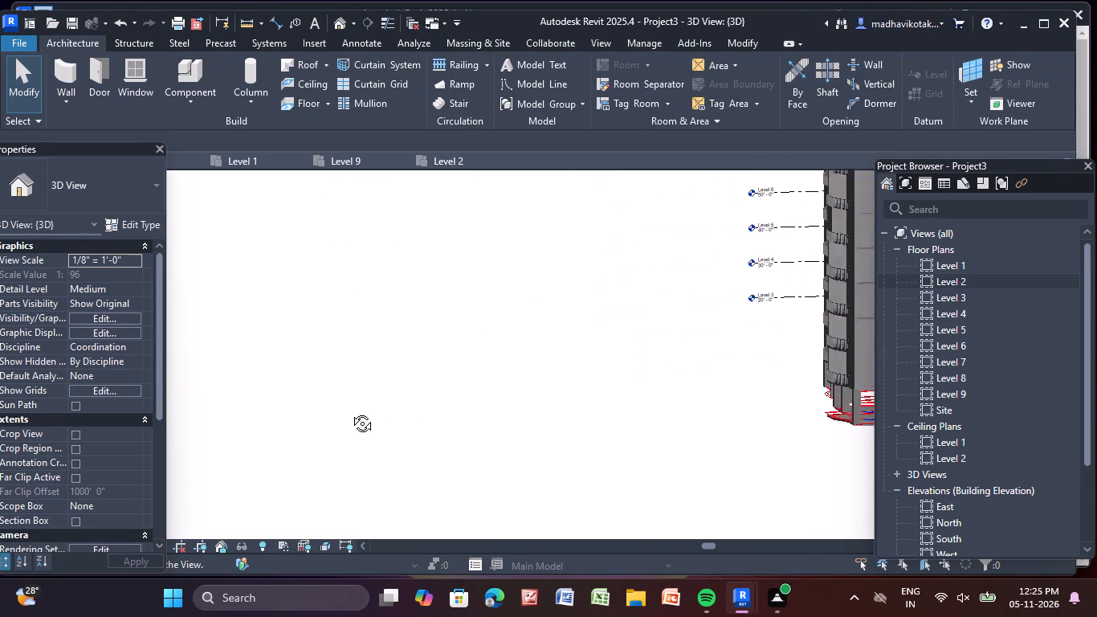
pyautogui.keyDown('shift'); pyautogui.moveTo(350, 411); pyautogui.dragTo(429, 448, button='middle'); pyautogui.keyUp('shift')
pyautogui.scroll(-4, 453, 443)
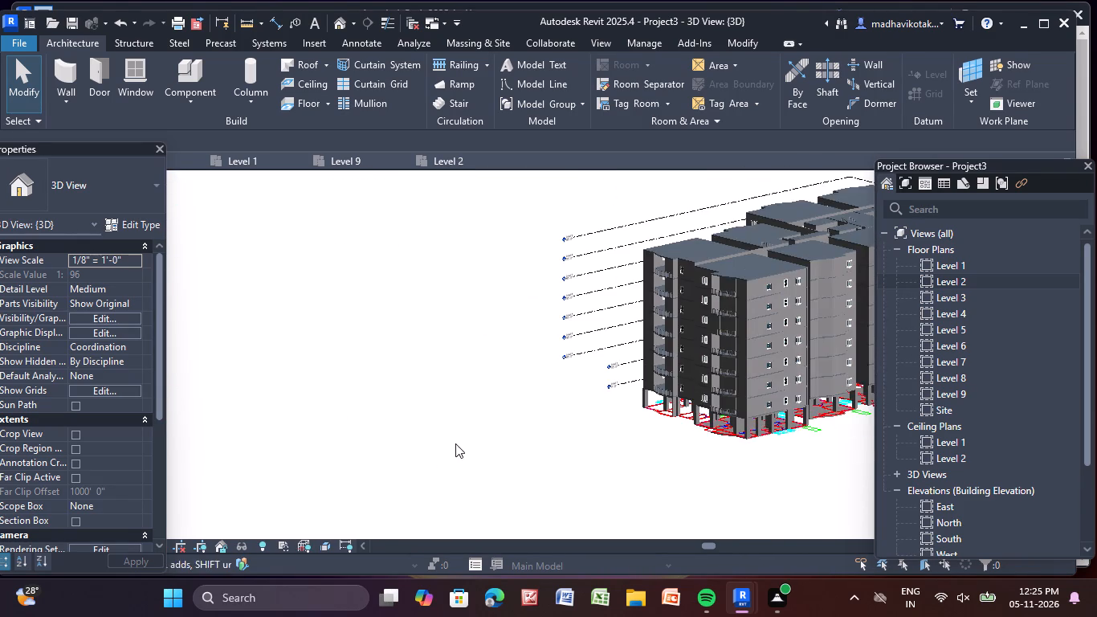
pyautogui.moveTo(455, 443); pyautogui.dragTo(222, 375, button='middle')
pyautogui.keyDown('shift'); pyautogui.moveTo(589, 366); pyautogui.dragTo(569, 374, button='middle'); pyautogui.keyUp('shift')
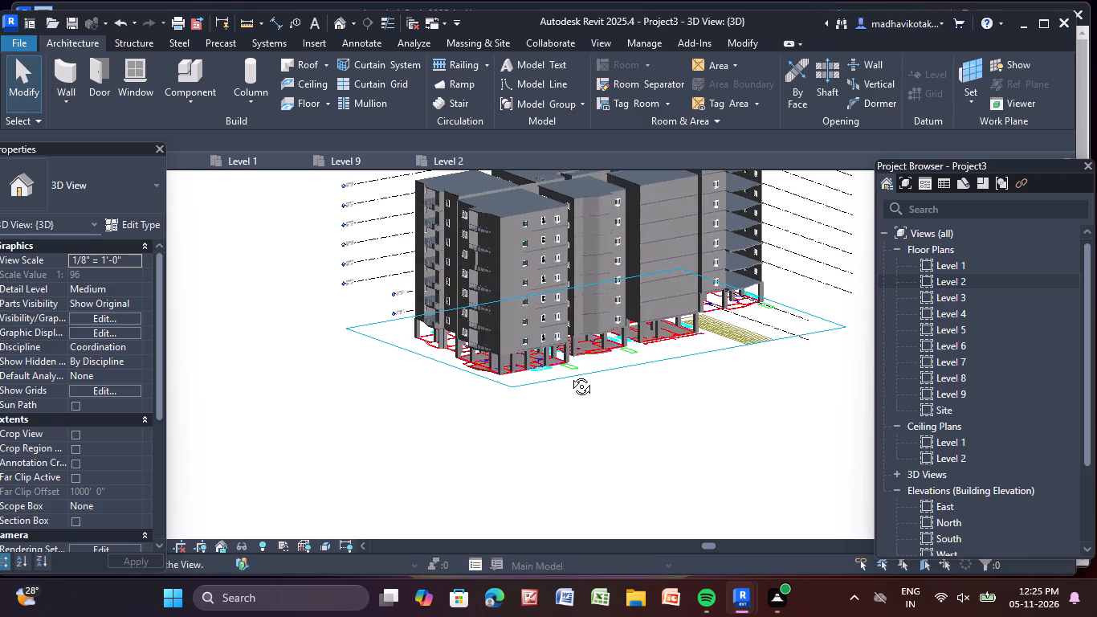
pyautogui.keyDown('shift'); pyautogui.moveTo(569, 374); pyautogui.dragTo(518, 394, button='middle'); pyautogui.keyUp('shift')
pyautogui.scroll(4, 584, 334)
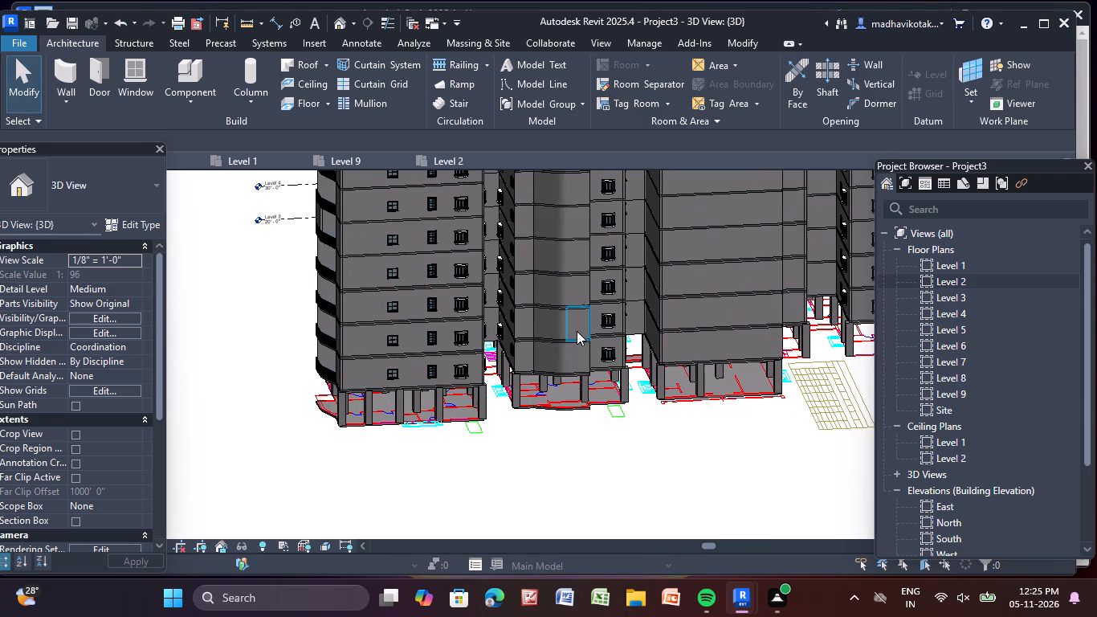
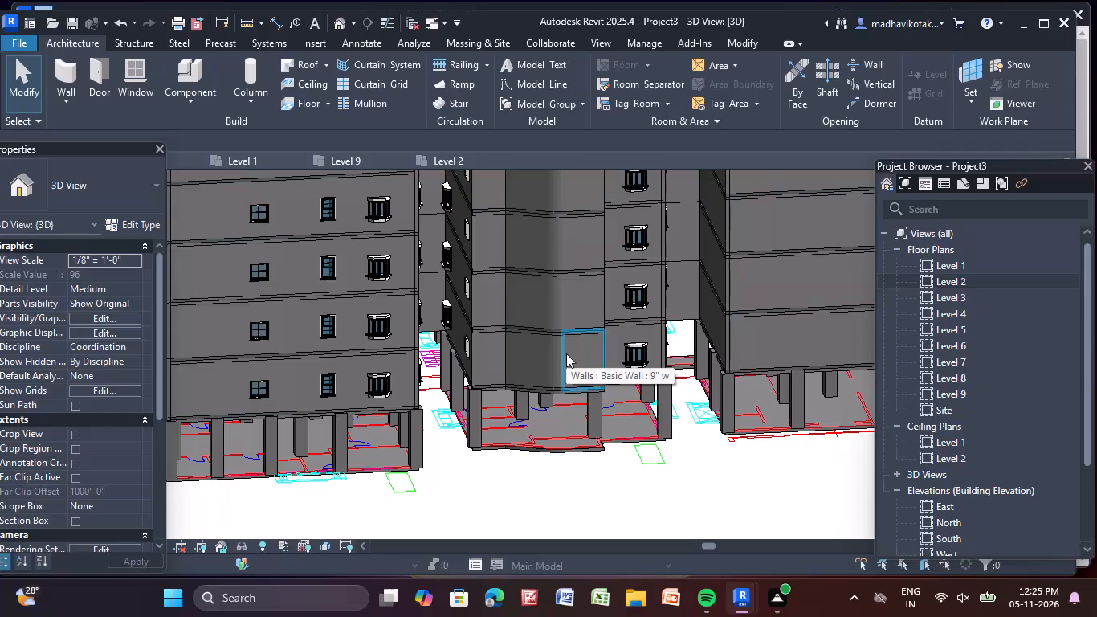
# Delete the three walls enclosing the opposite-side tower's curved balcony on Level 2.
pyautogui.click(566, 353)
pyautogui.press('Delete')
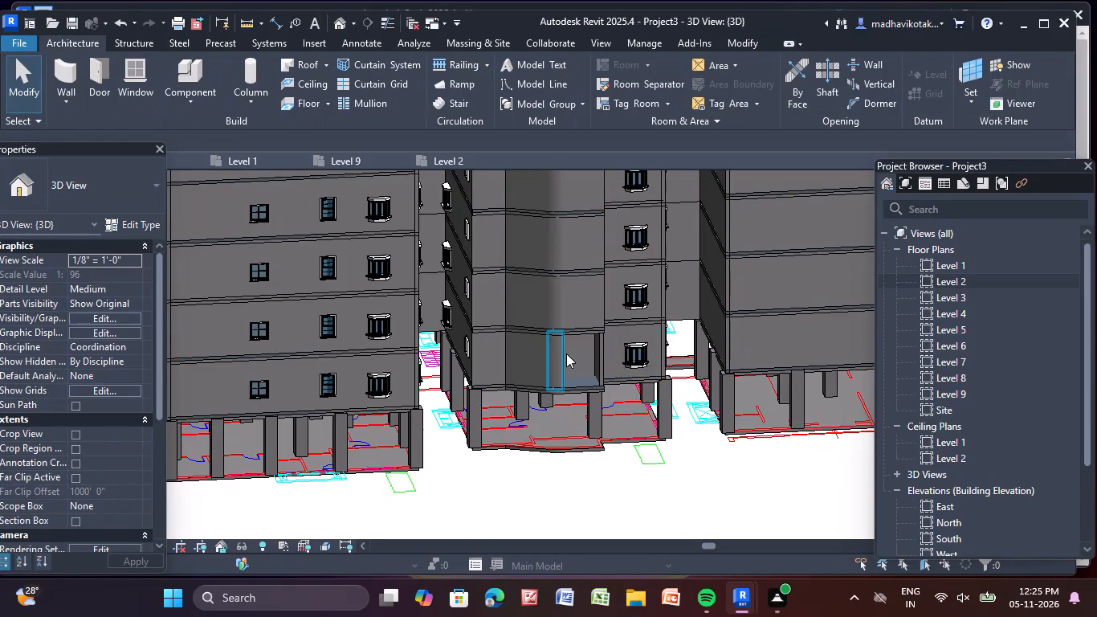
pyautogui.click(559, 350)
pyautogui.press('Delete')
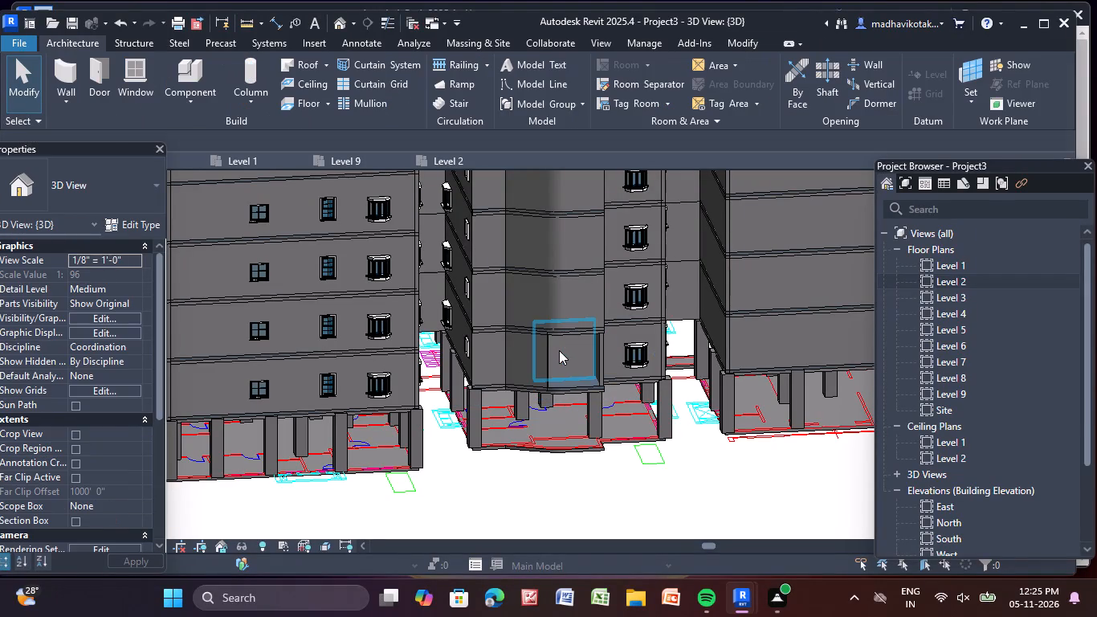
pyautogui.click(544, 344)
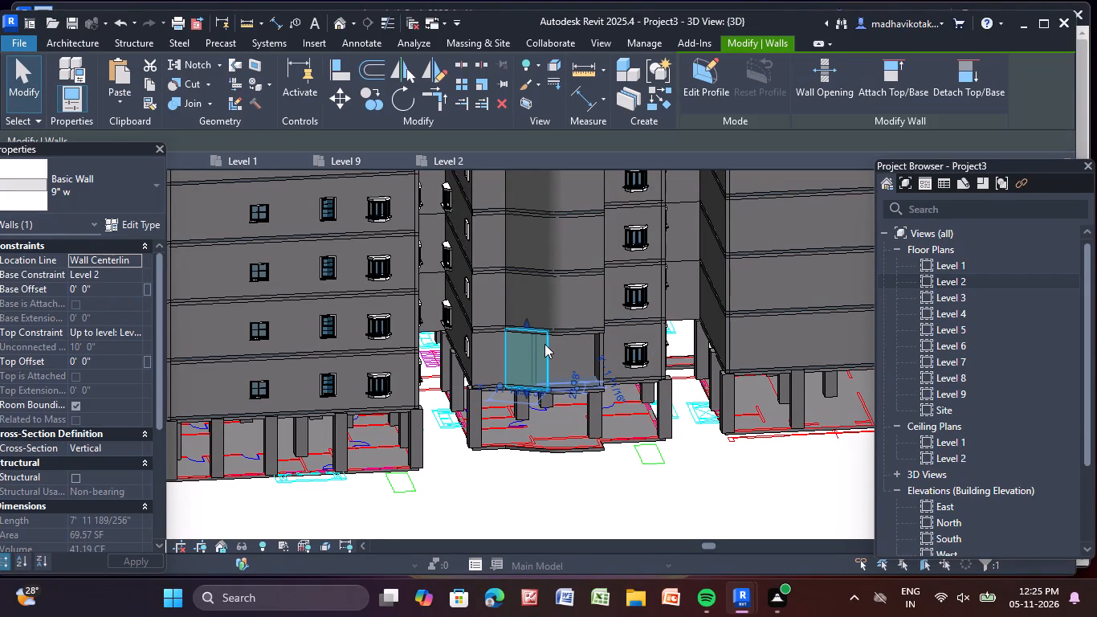
pyautogui.press('Delete')
# Delete the three walls enclosing the same tower's curved balcony on Level 3.
pyautogui.moveTo(524, 497); pyautogui.dragTo(509, 564, button='middle')
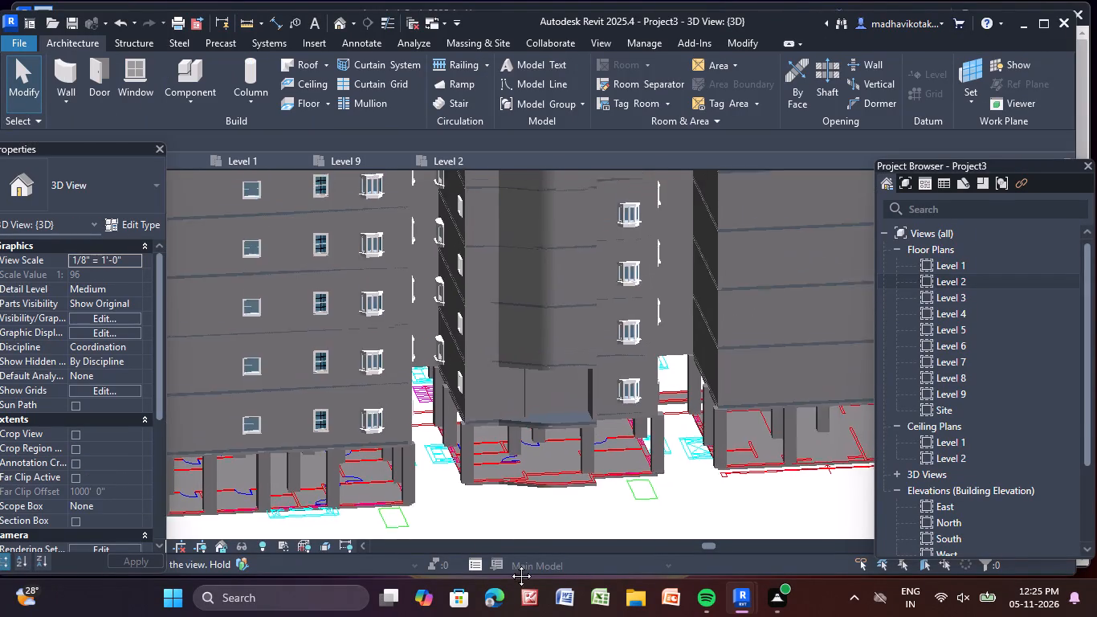
pyautogui.moveTo(509, 564); pyautogui.dragTo(503, 589, button='middle')
pyautogui.scroll(4, 548, 450)
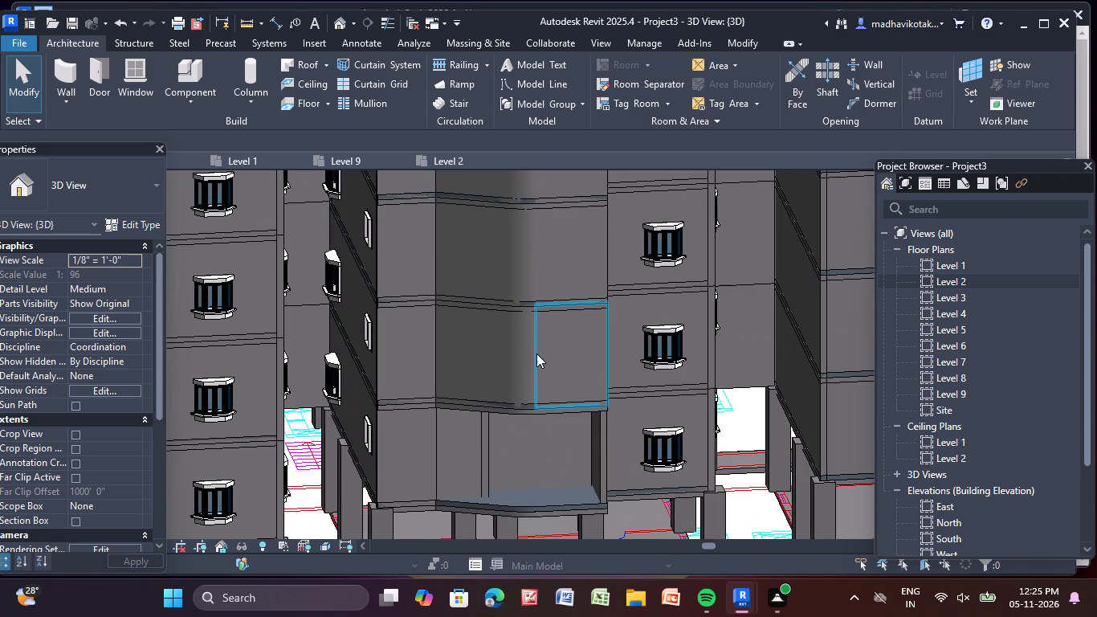
pyautogui.click(536, 353)
pyautogui.press('Delete')
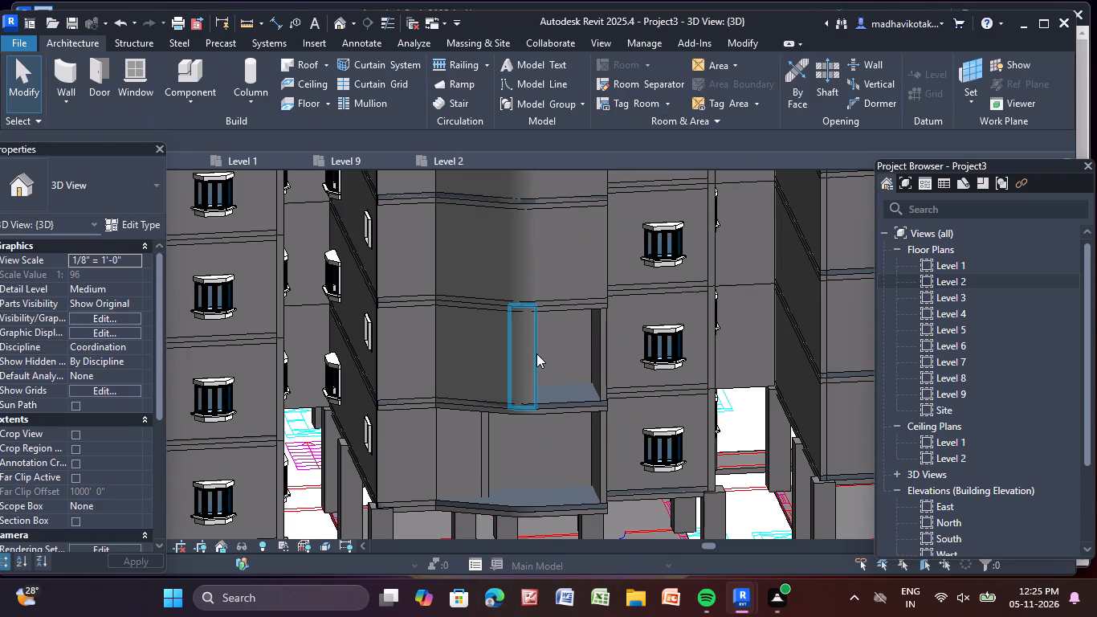
pyautogui.click(536, 353)
pyautogui.press('Delete')
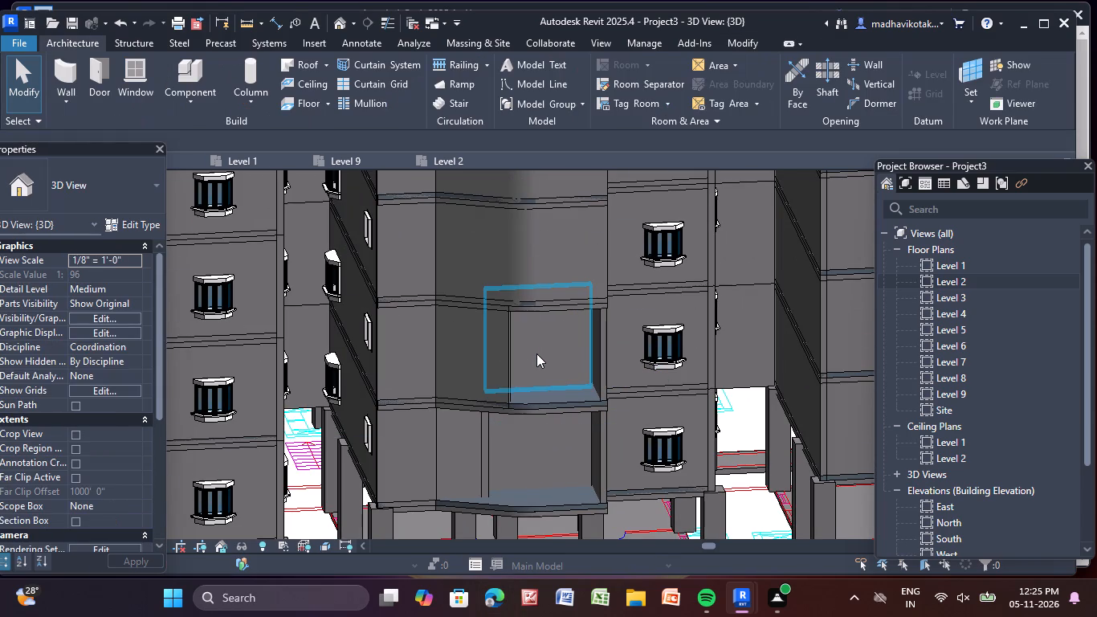
pyautogui.click(514, 345)
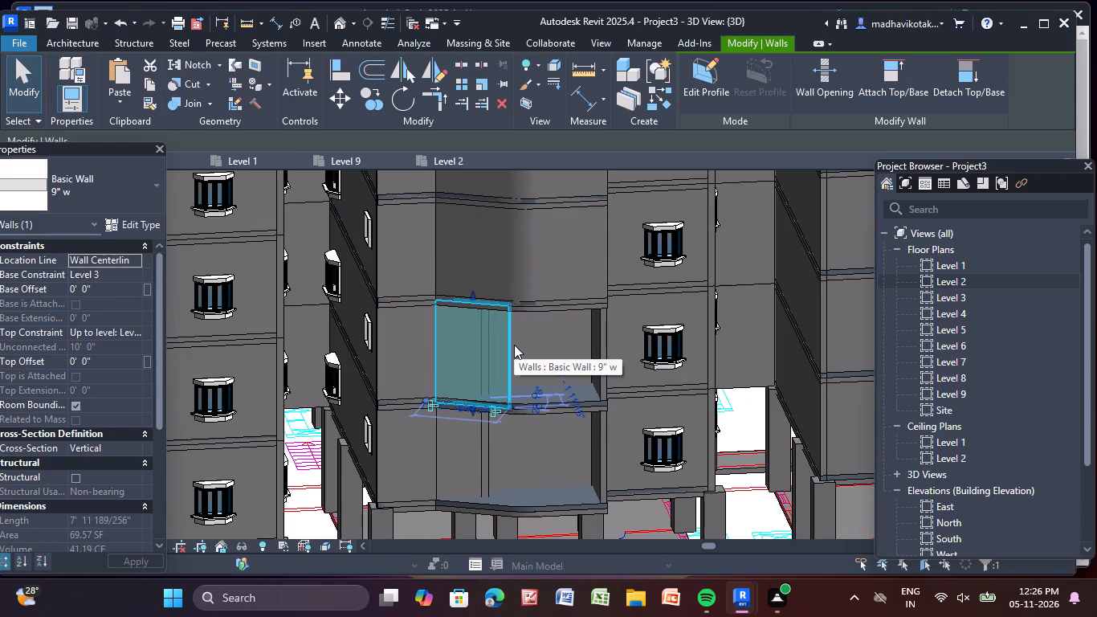
pyautogui.press('Delete')
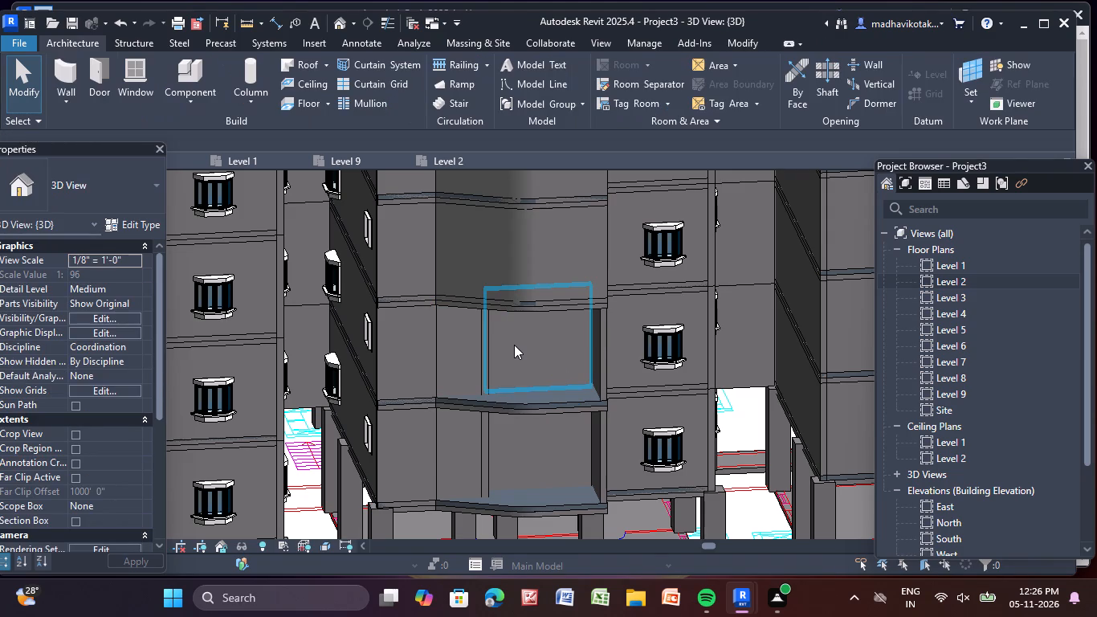
# Delete the three walls enclosing the same tower's curved balcony on Level 4.
pyautogui.moveTo(495, 368); pyautogui.dragTo(454, 510, button='middle')
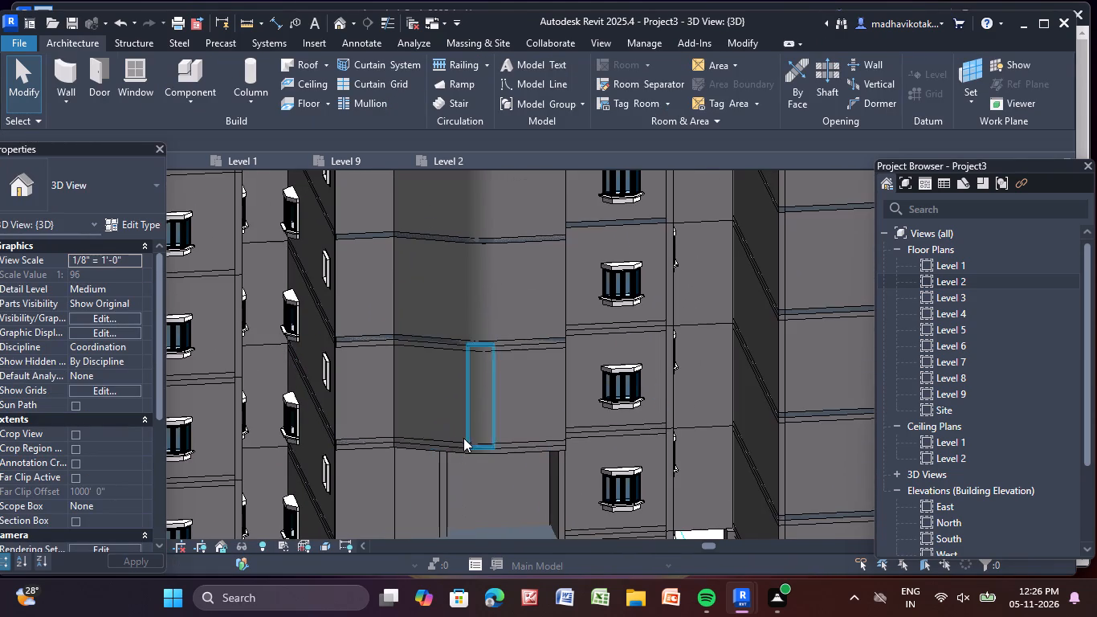
pyautogui.click(472, 419)
pyautogui.press('Delete')
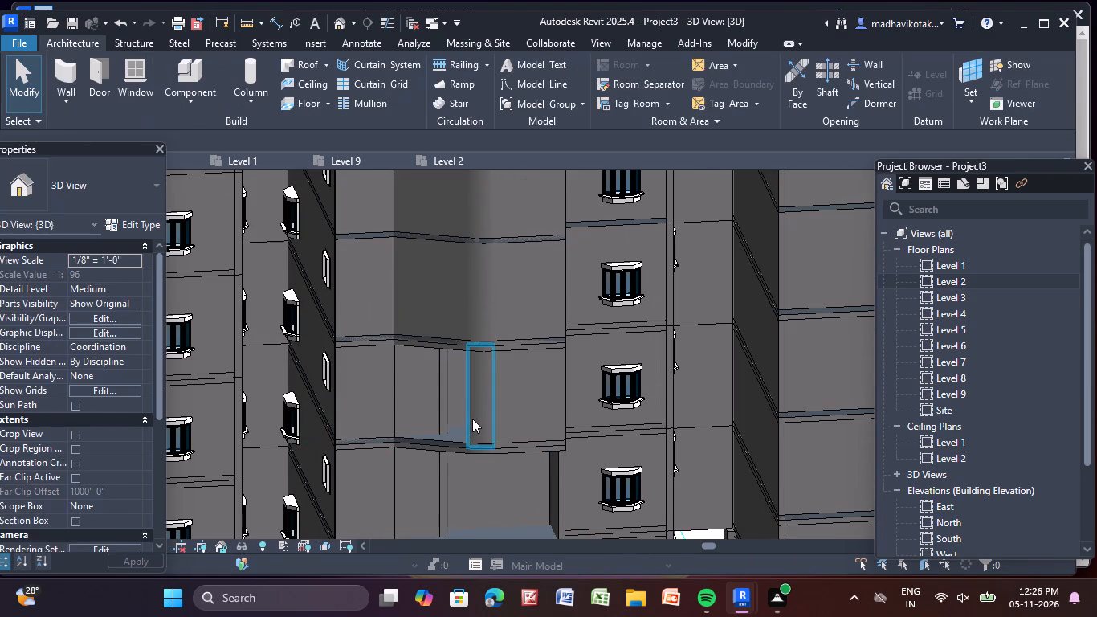
pyautogui.click(475, 419)
pyautogui.press('Delete')
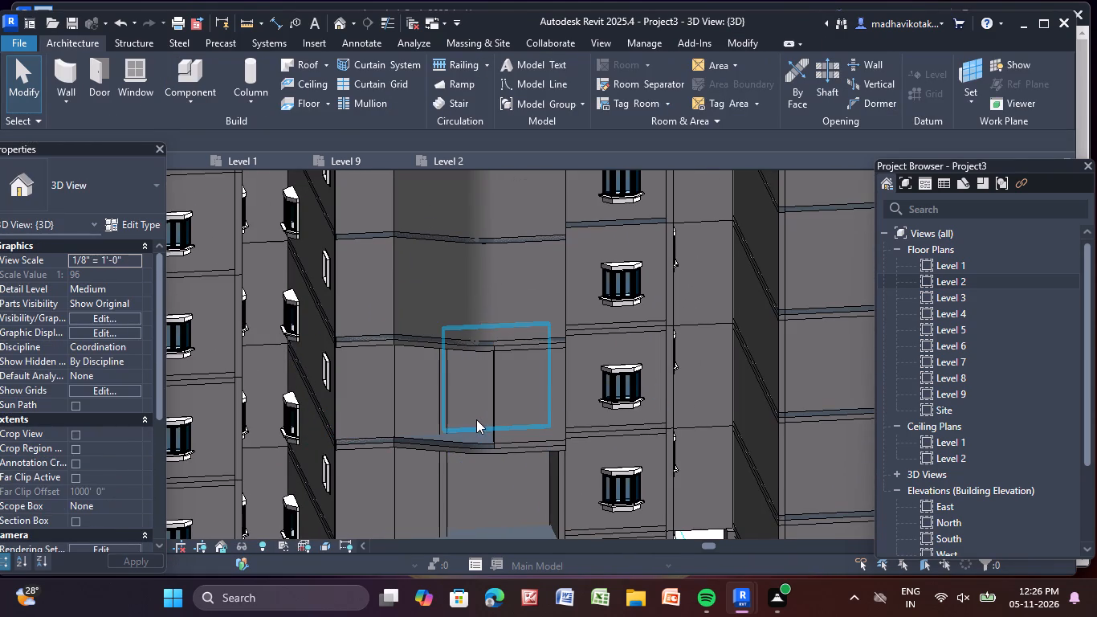
pyautogui.click(513, 437)
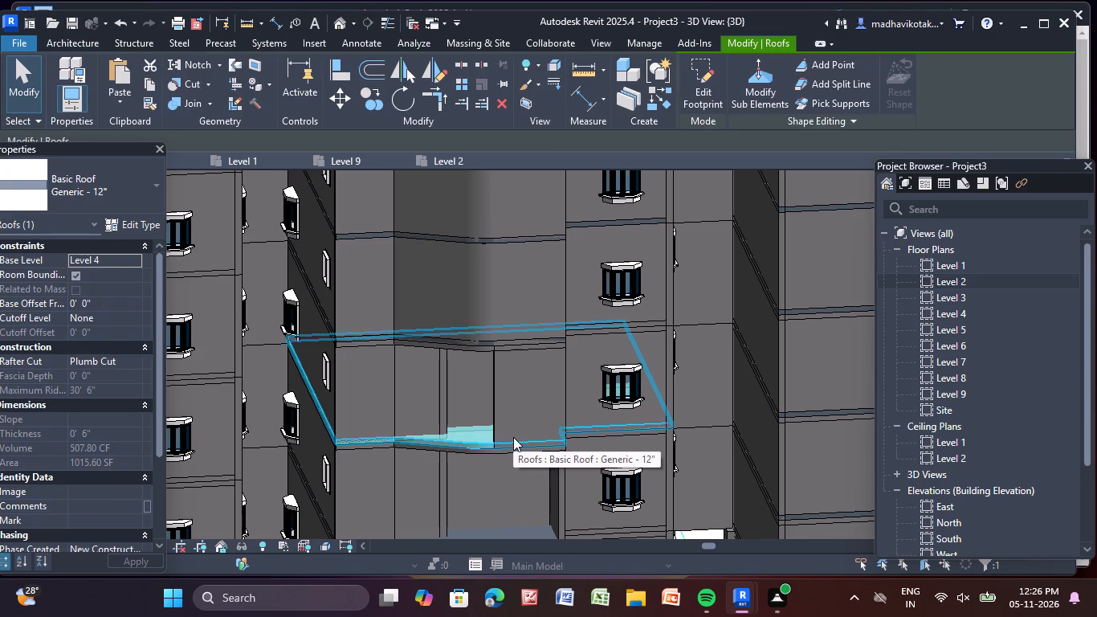
pyautogui.click(501, 362)
pyautogui.press('Delete')
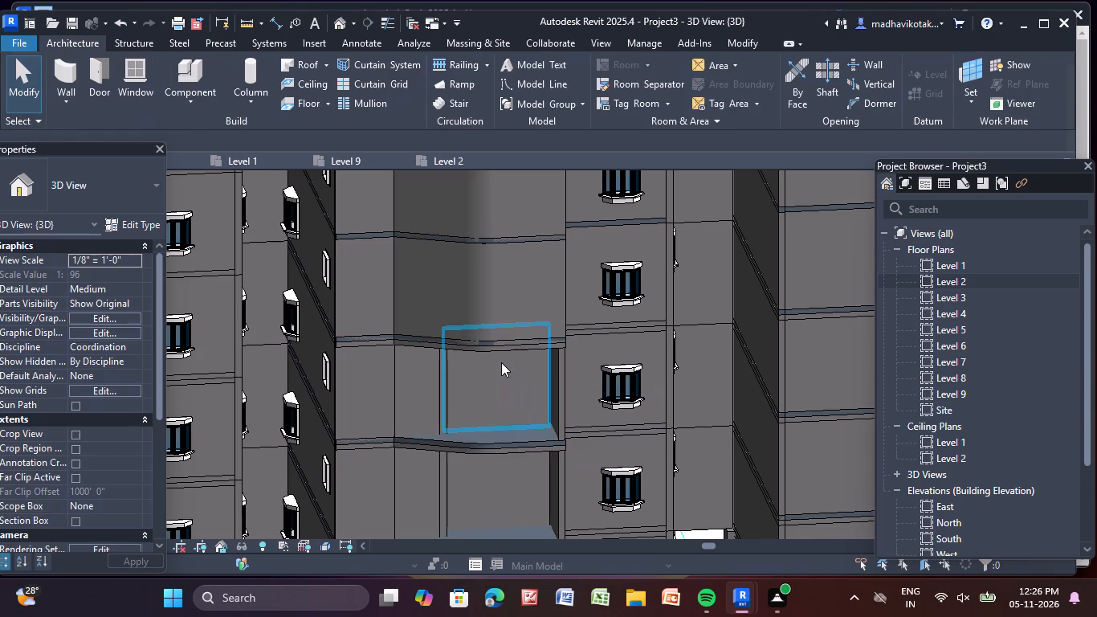
# Delete the curved wall and the two adjoining straight walls enclosing the tower's balcony on Level 5.
pyautogui.moveTo(523, 467); pyautogui.dragTo(542, 579, button='middle')
pyautogui.click(499, 433)
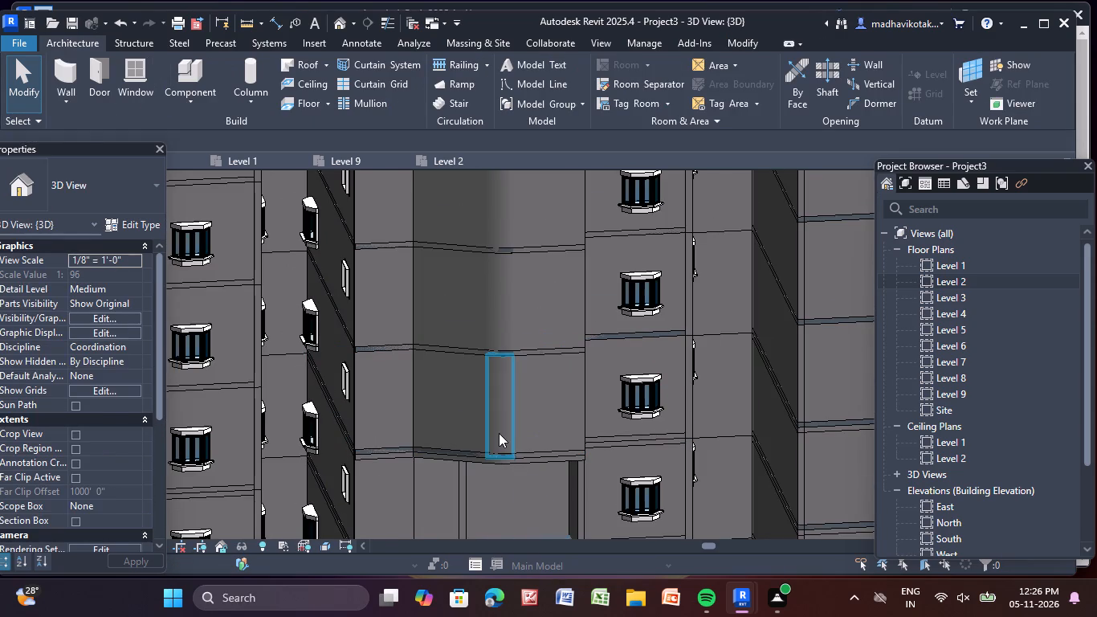
pyautogui.press('Delete')
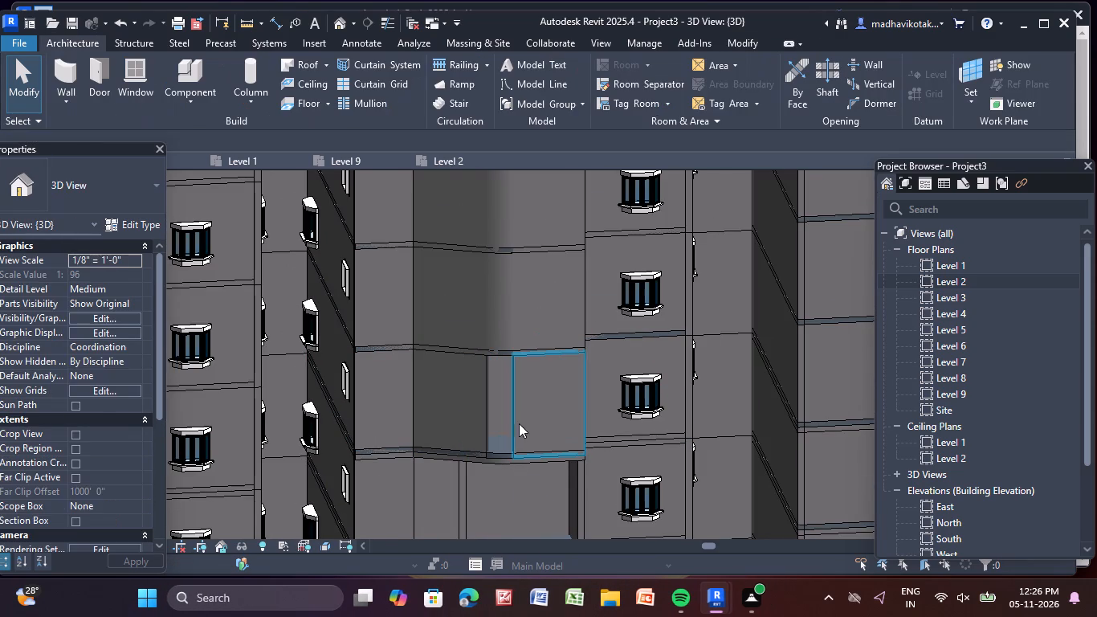
pyautogui.click(522, 423)
pyautogui.press('Delete')
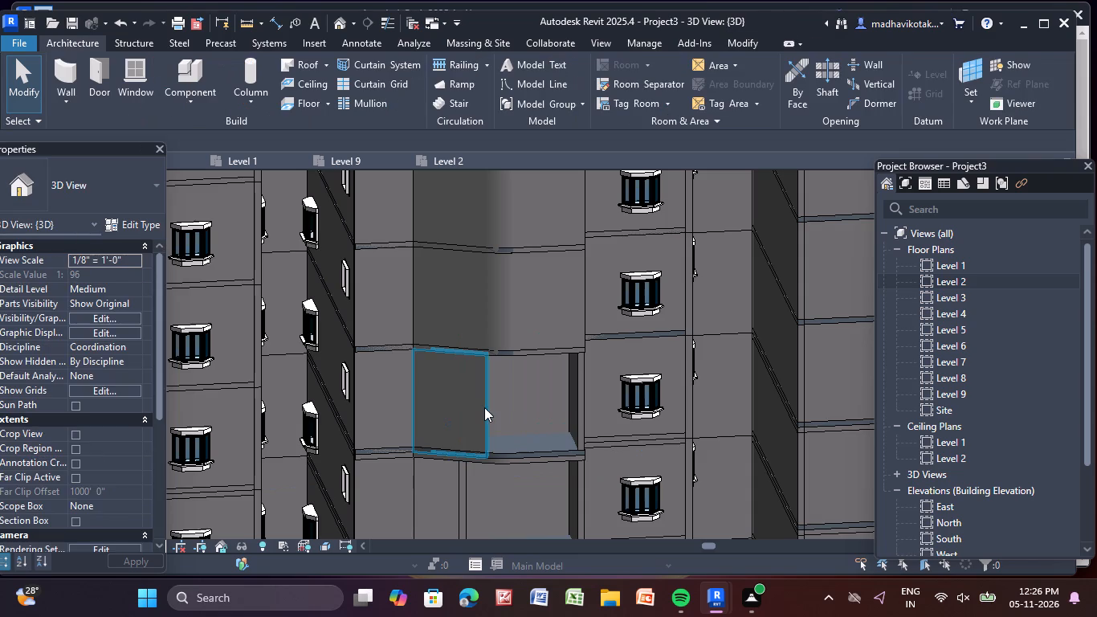
pyautogui.click(484, 407)
pyautogui.press('Delete')
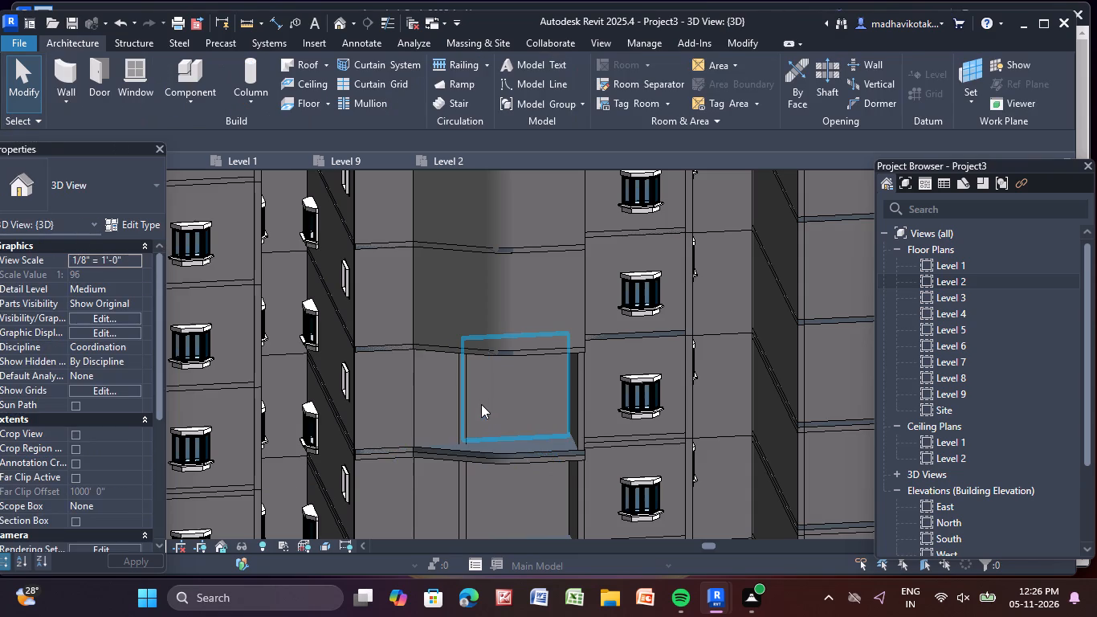
# Delete the curved wall and the two adjoining straight walls enclosing the tower's balcony on Level 6.
pyautogui.moveTo(477, 406); pyautogui.dragTo(446, 570, button='middle')
pyautogui.click(467, 468)
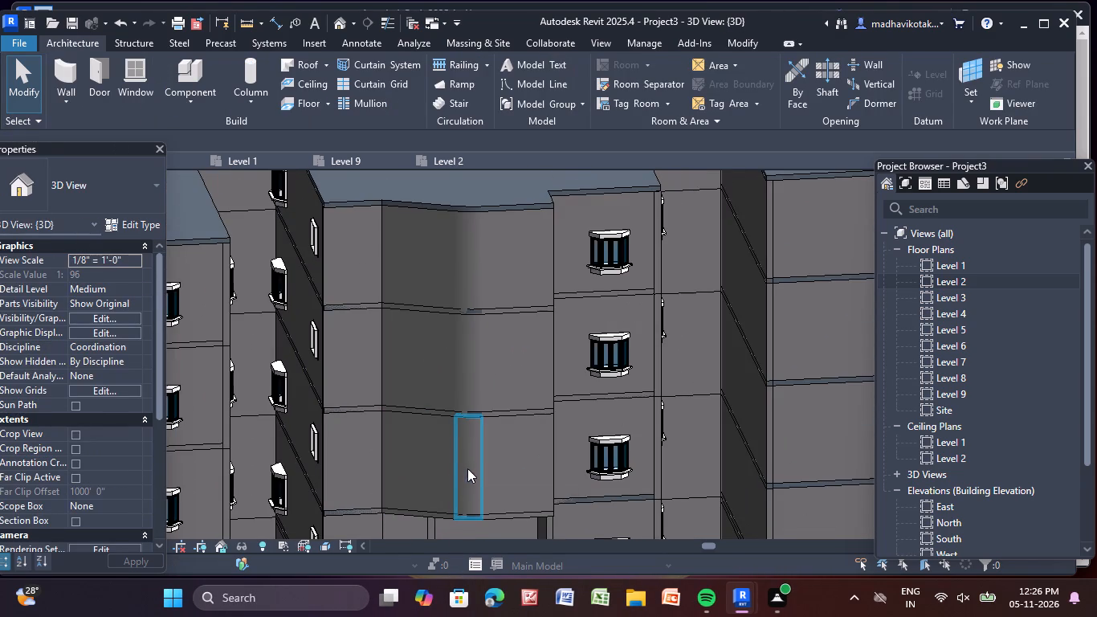
pyautogui.press('Delete')
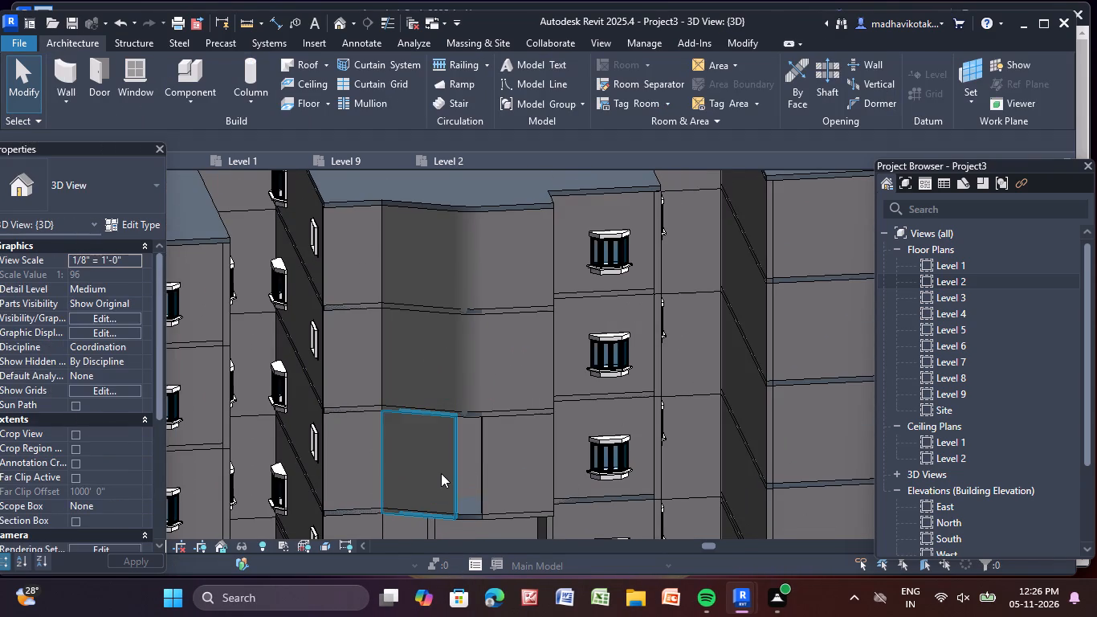
pyautogui.click(441, 473)
pyautogui.press('Delete')
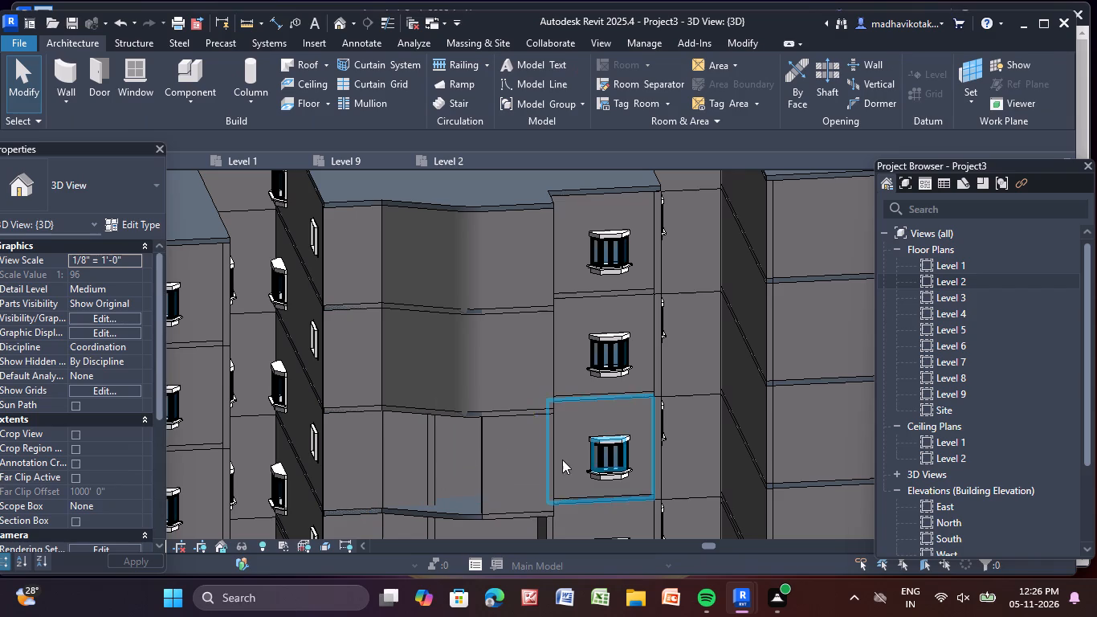
pyautogui.click(515, 445)
pyautogui.press('Delete')
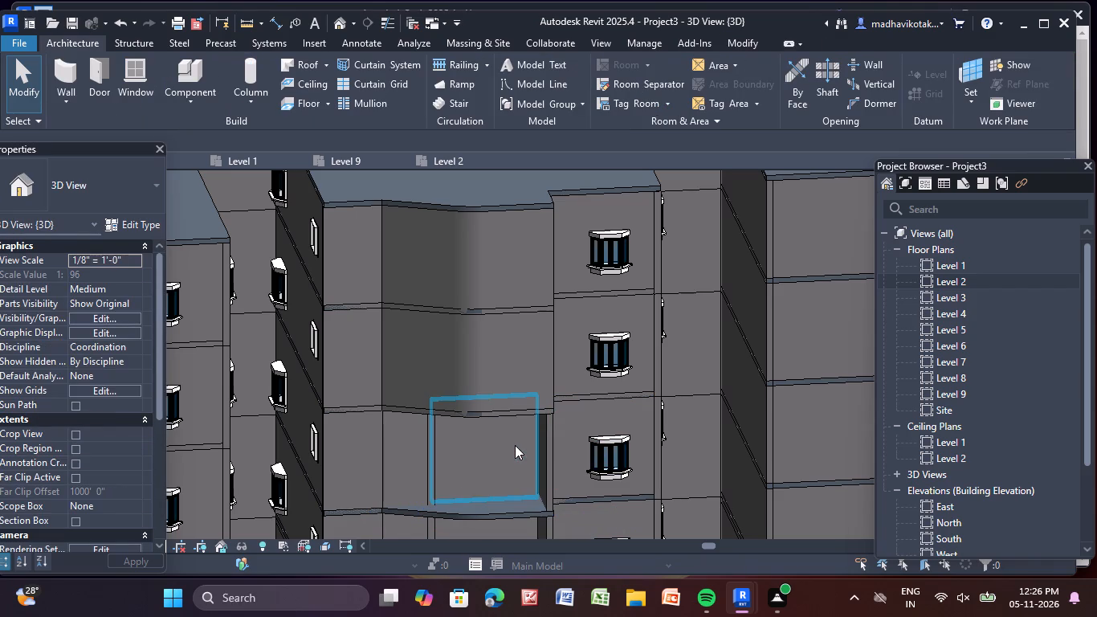
# Delete the three walls enclosing the same tower's curved balcony on Level 7.
pyautogui.click(471, 348)
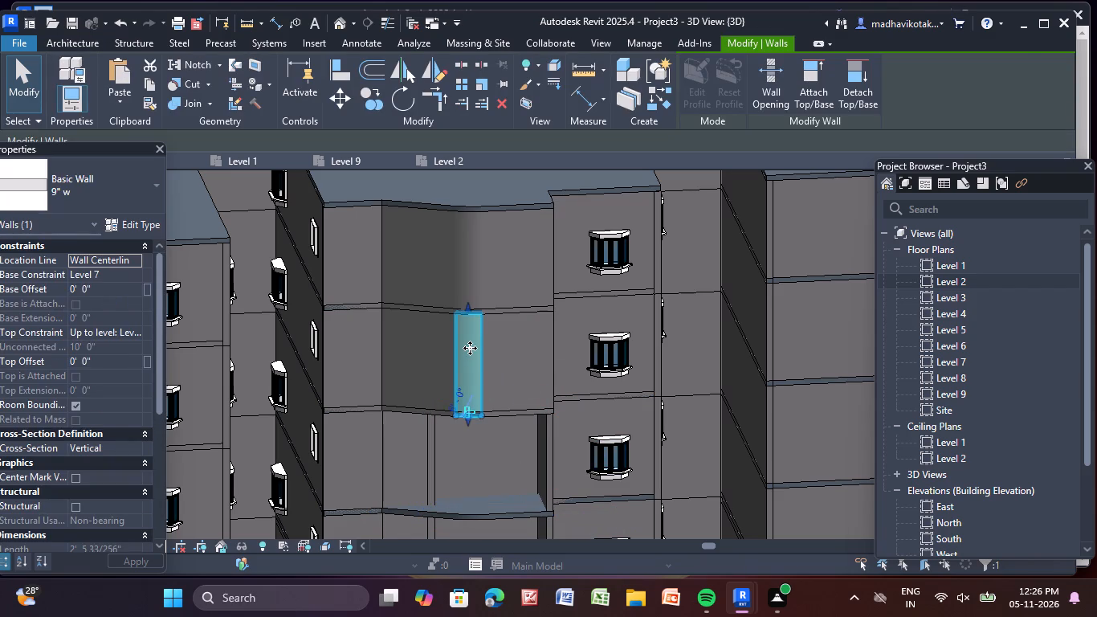
pyautogui.press('Delete')
pyautogui.click(437, 337)
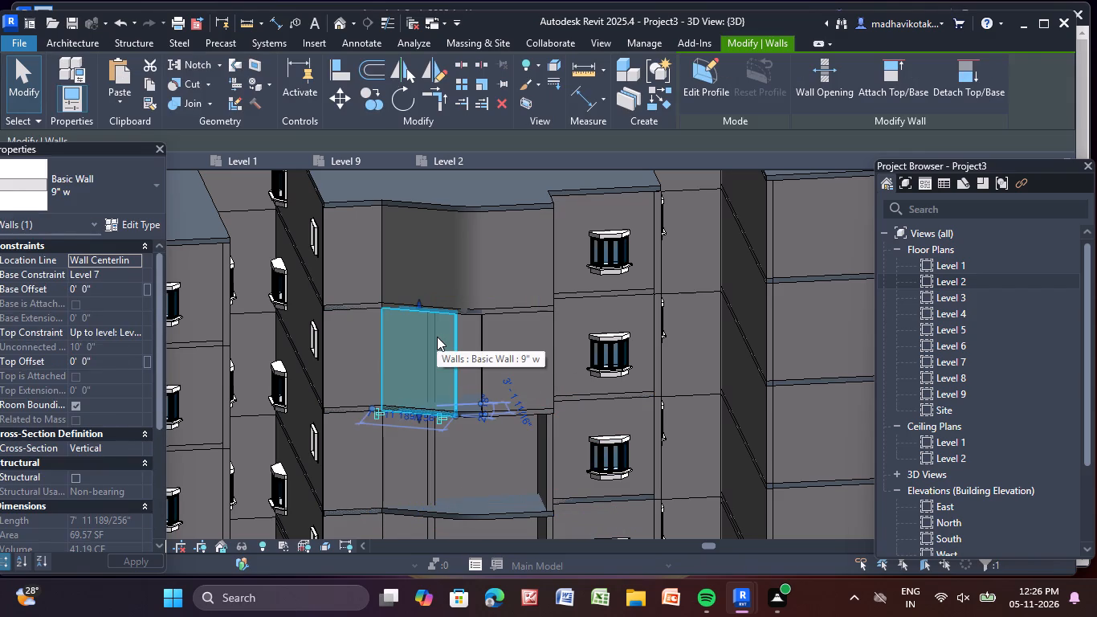
pyautogui.press('Delete')
pyautogui.click(503, 337)
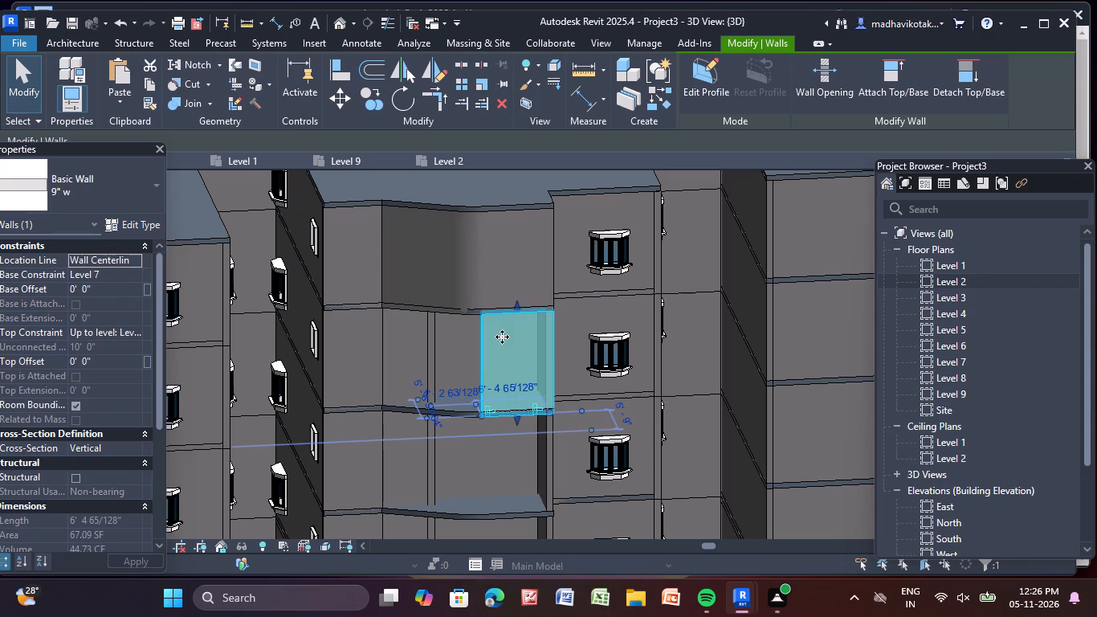
pyautogui.press('Delete')
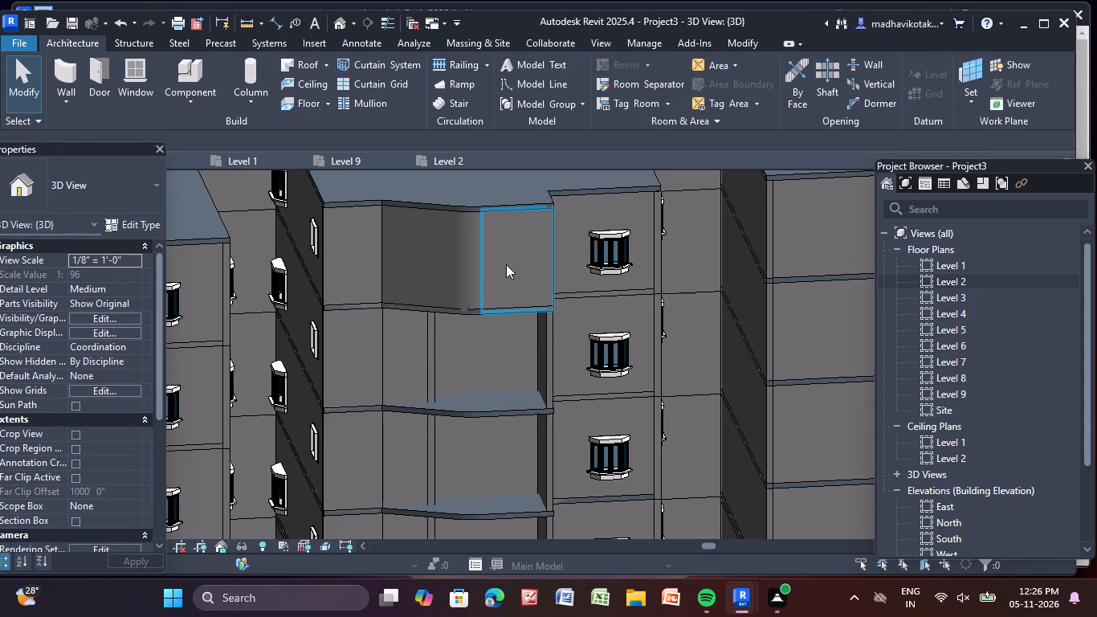
# Delete the three walls enclosing the same tower's curved balcony on Level 8, just below the roof.
pyautogui.click(506, 264)
pyautogui.press('Delete')
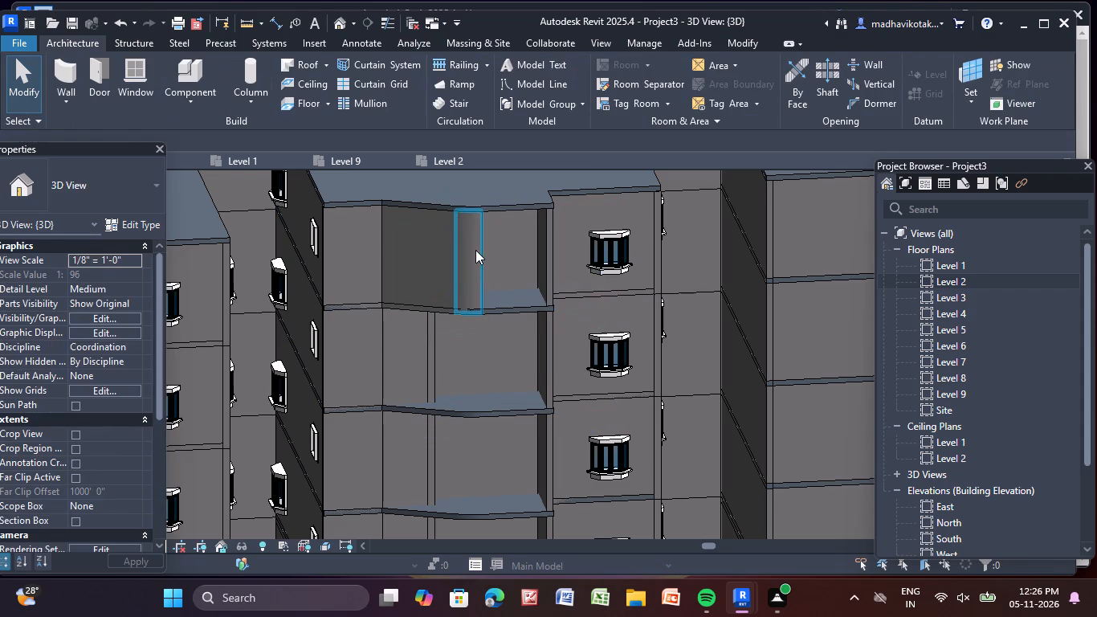
pyautogui.click(467, 255)
pyautogui.press('Delete')
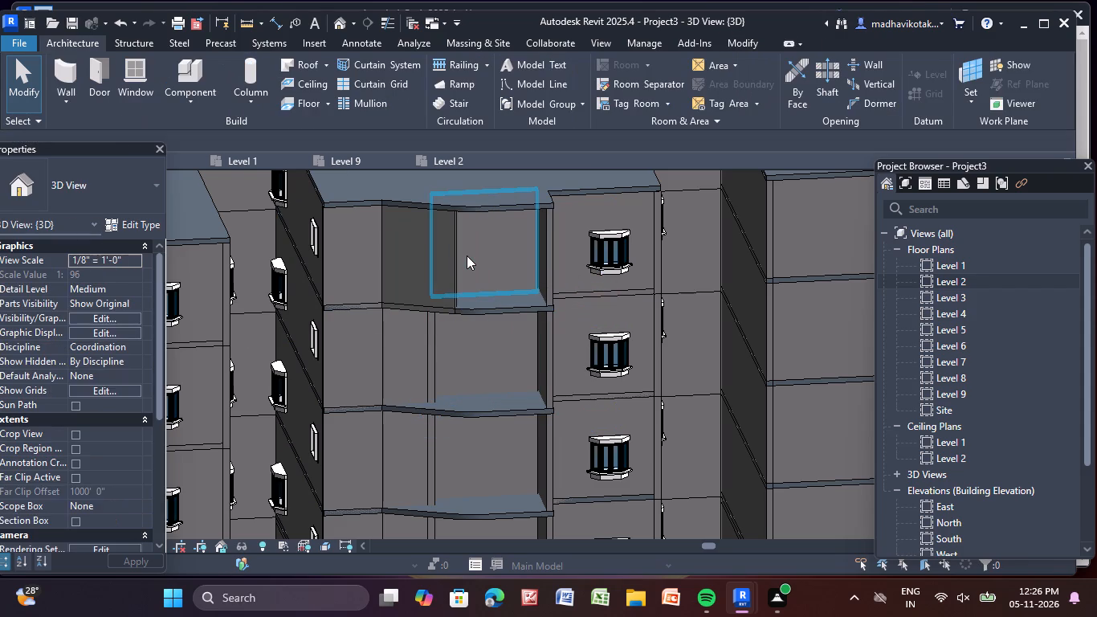
pyautogui.click(449, 254)
pyautogui.press('Delete')
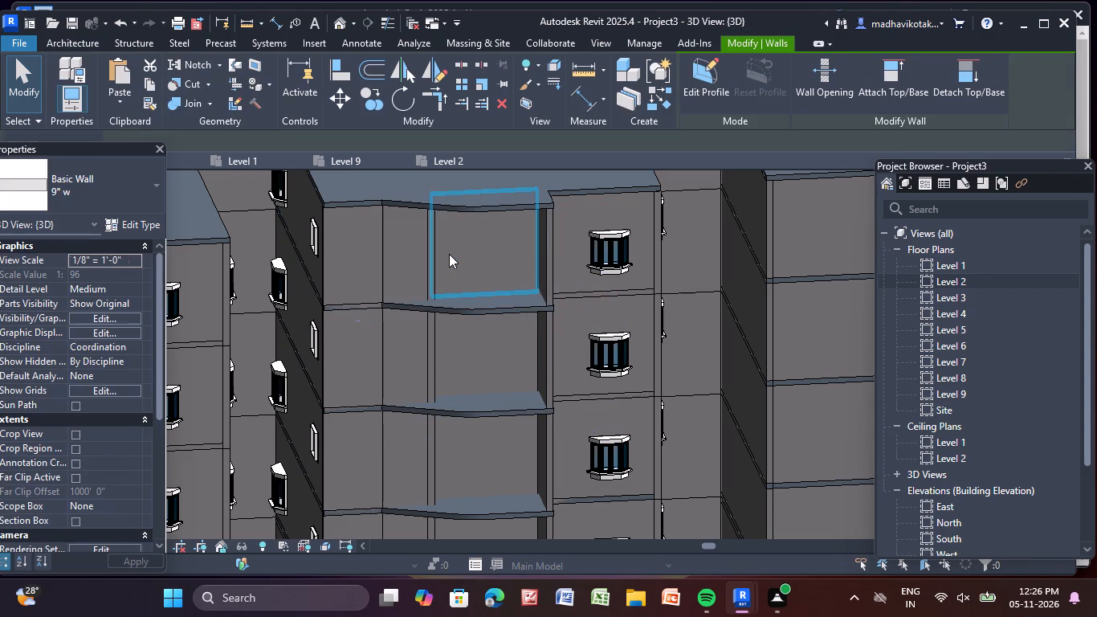
# On the Level 2 plan, start a Handrail - Rectangular railing path by picking the 1297sft unit balcony's straight, curved and slanted outer edges.
pyautogui.scroll(-6, 449, 254)
pyautogui.moveTo(447, 438); pyautogui.dragTo(484, 268, button='middle')
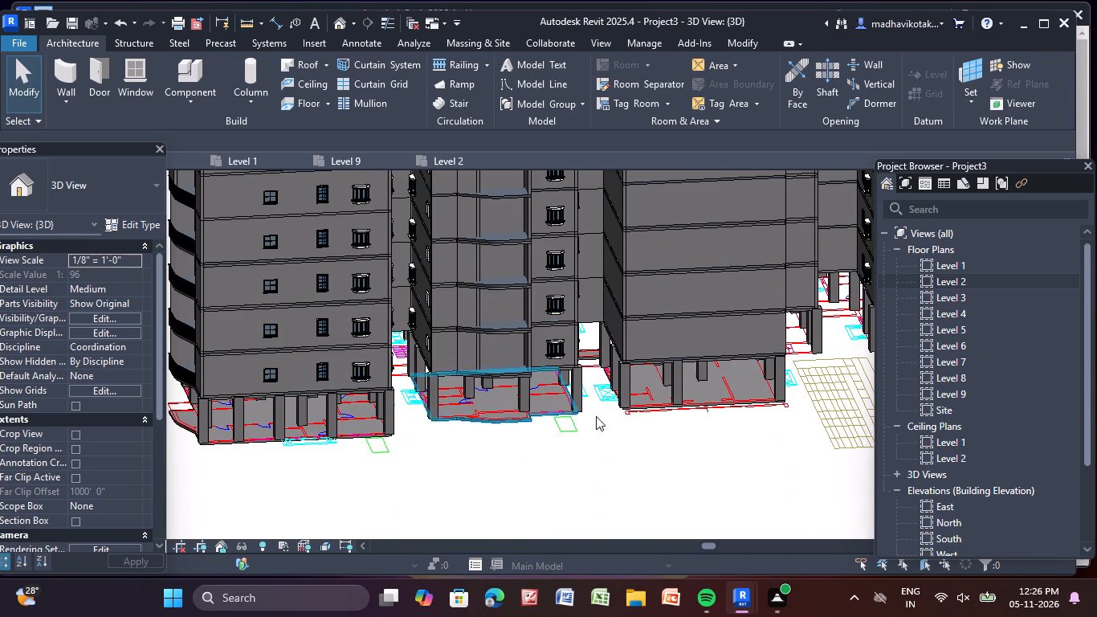
pyautogui.doubleClick(960, 281)
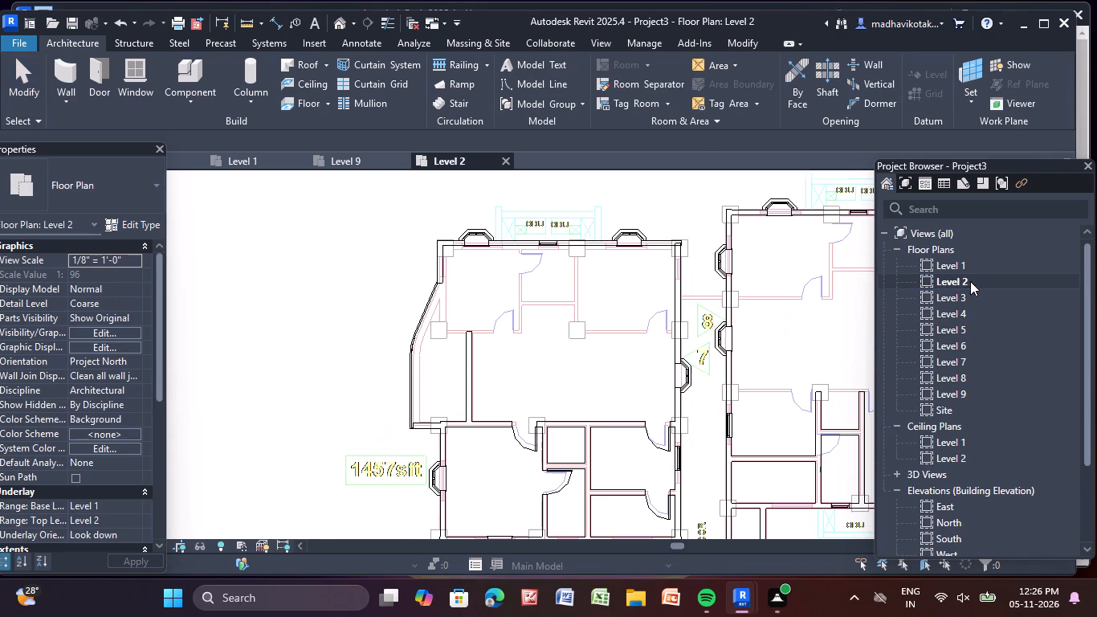
pyautogui.scroll(-10, 701, 359)
pyautogui.moveTo(606, 420); pyautogui.dragTo(460, 199, button='middle')
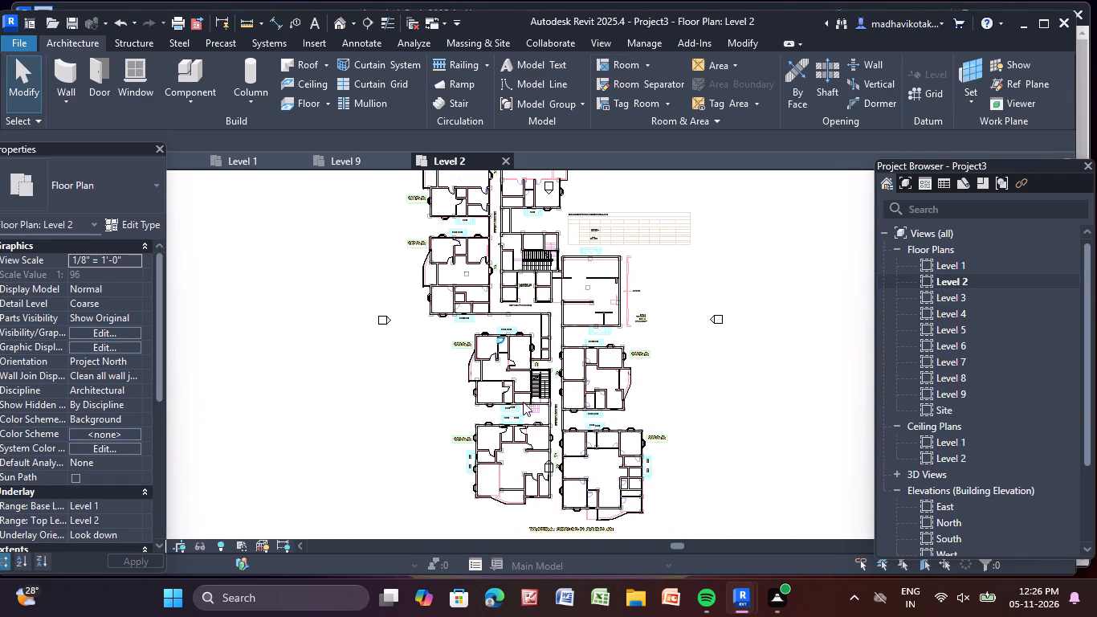
pyautogui.moveTo(538, 491); pyautogui.dragTo(521, 401, button='middle')
pyautogui.scroll(9, 622, 363)
pyautogui.moveTo(587, 281); pyautogui.dragTo(525, 443, button='middle')
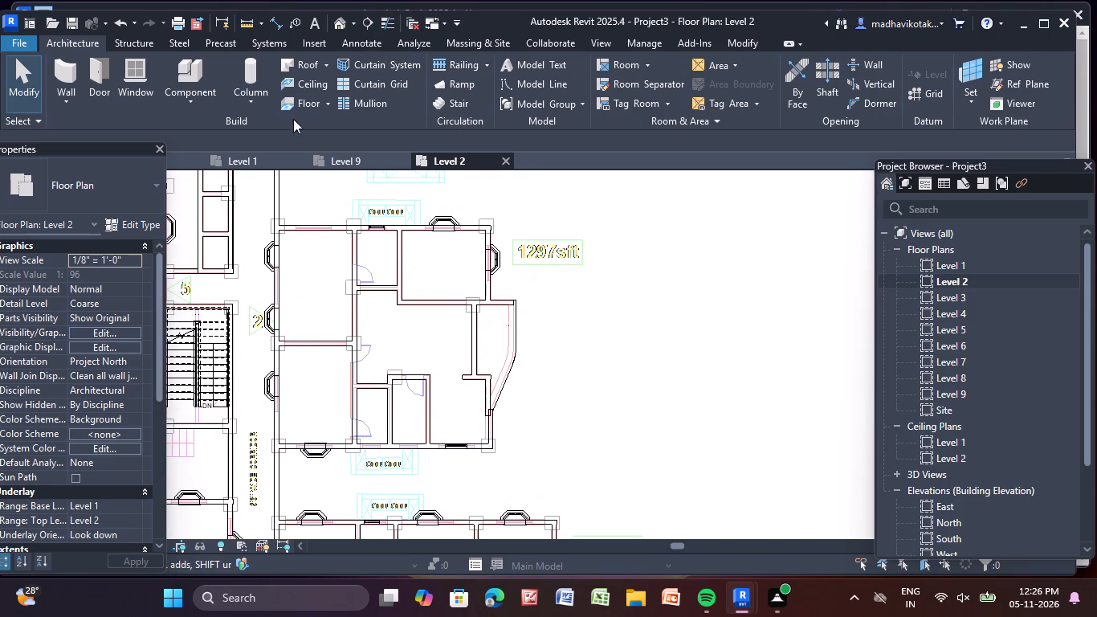
pyautogui.click(438, 60)
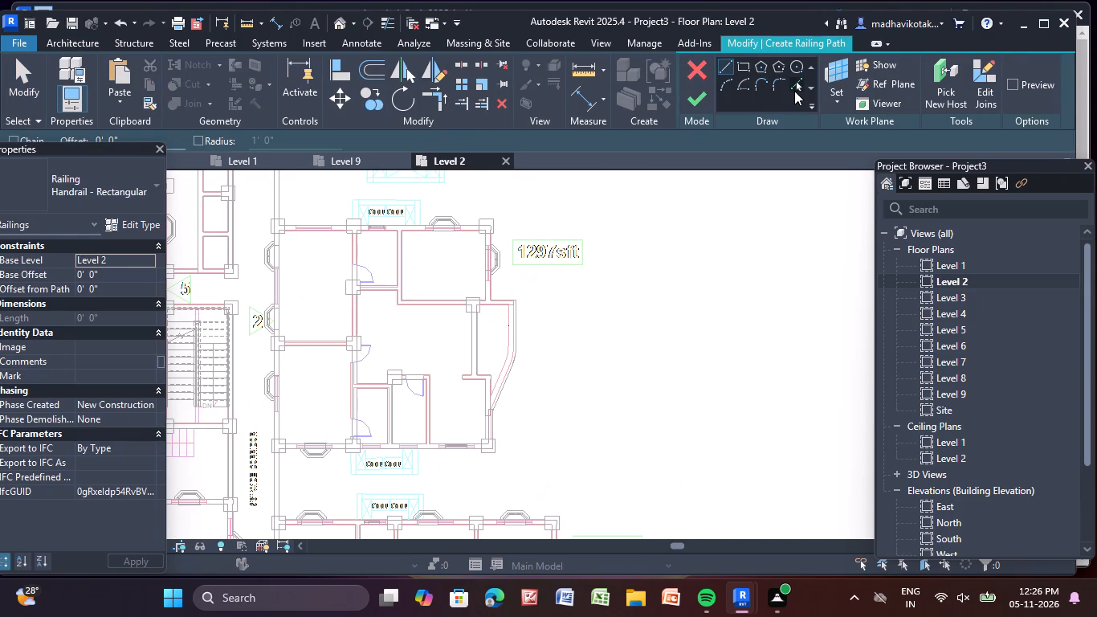
pyautogui.click(797, 84)
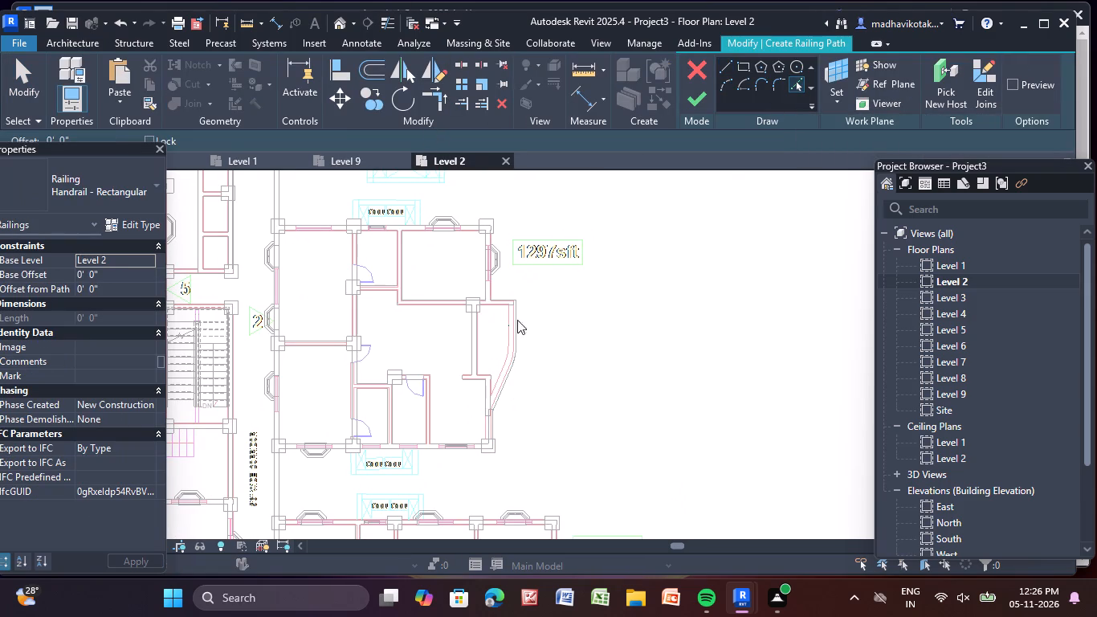
pyautogui.scroll(6, 518, 329)
pyautogui.click(516, 331)
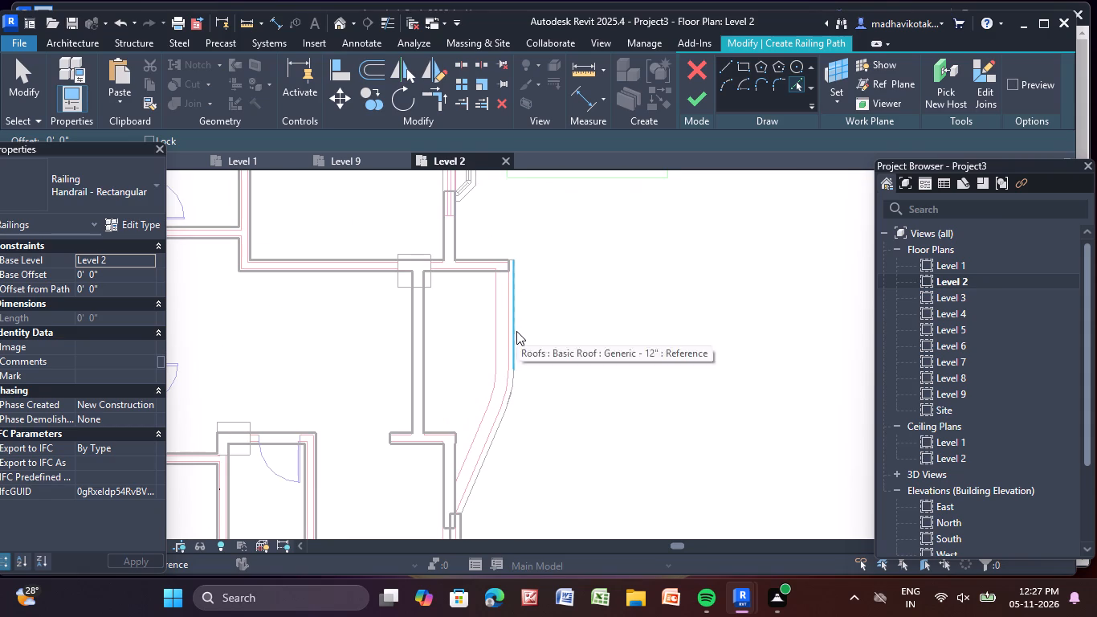
pyautogui.click(514, 391)
pyautogui.moveTo(531, 463); pyautogui.dragTo(521, 398, button='middle')
pyautogui.scroll(4, 469, 410)
pyautogui.click(469, 410)
# Add the balcony's short return edge along the adjoining wall to the railing path.
pyautogui.scroll(-4, 475, 402)
pyautogui.moveTo(476, 403); pyautogui.dragTo(531, 525, button='middle')
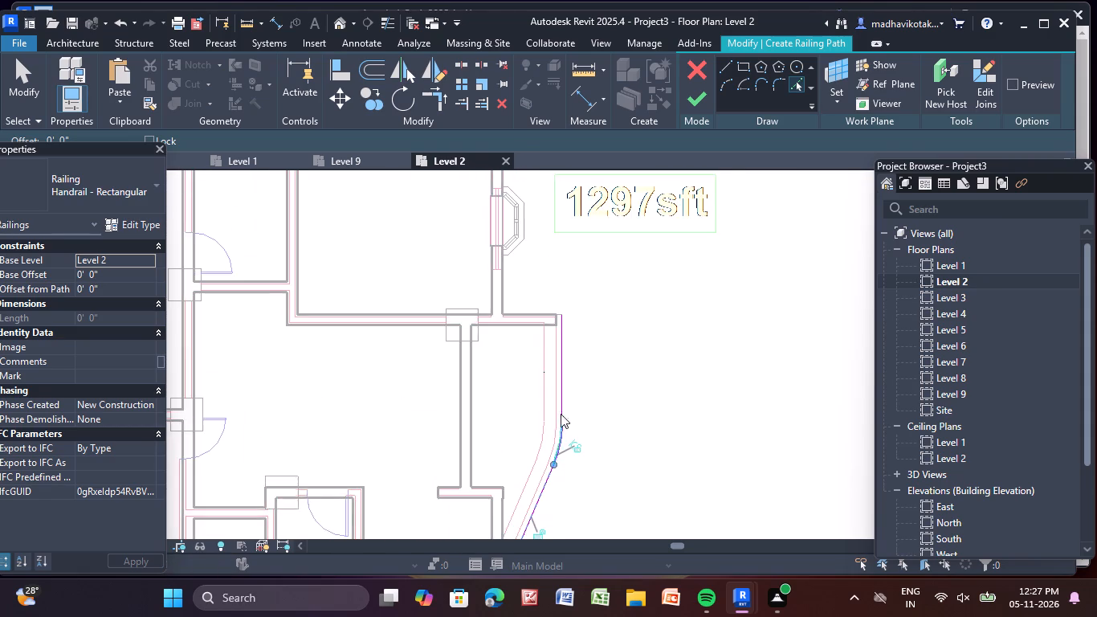
pyautogui.scroll(14, 533, 316)
pyautogui.click(572, 330)
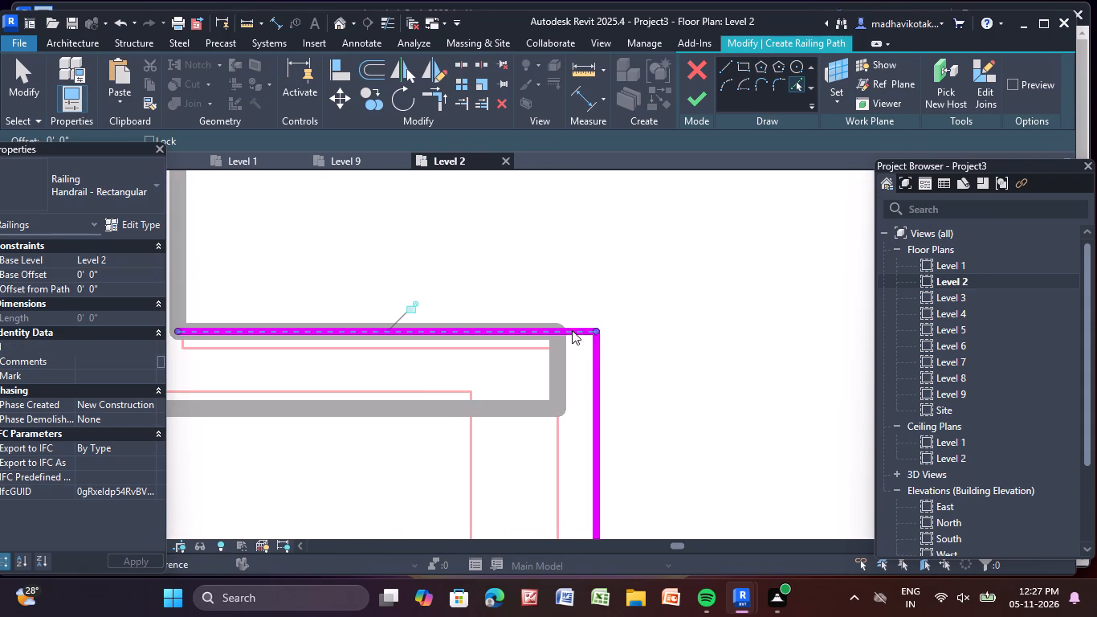
pyautogui.press('Escape')
pyautogui.press('Escape')
pyautogui.press('Escape')
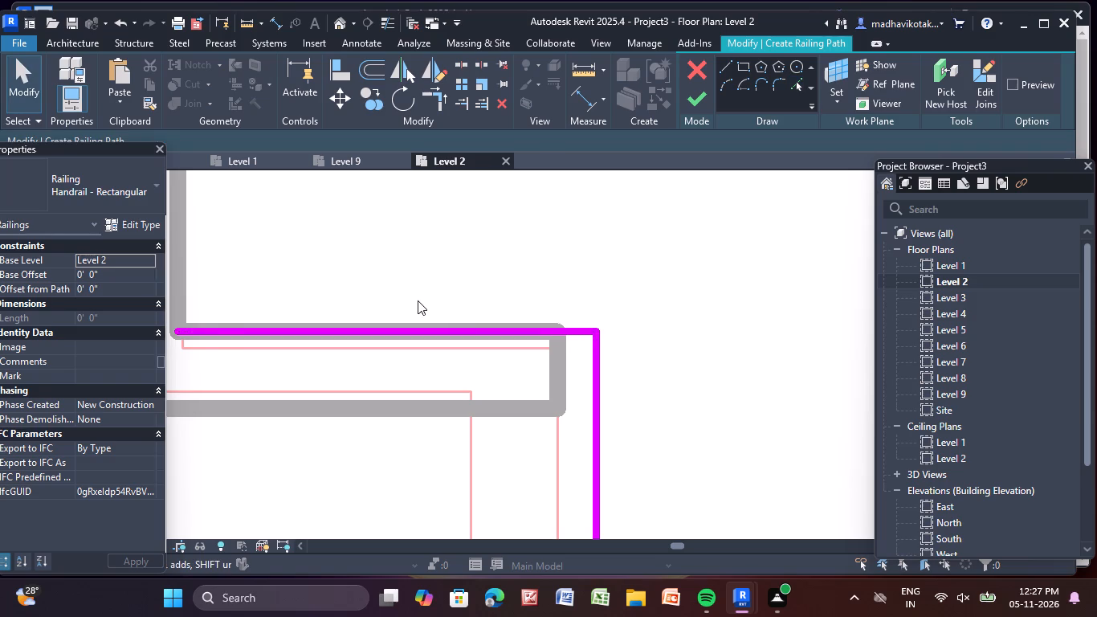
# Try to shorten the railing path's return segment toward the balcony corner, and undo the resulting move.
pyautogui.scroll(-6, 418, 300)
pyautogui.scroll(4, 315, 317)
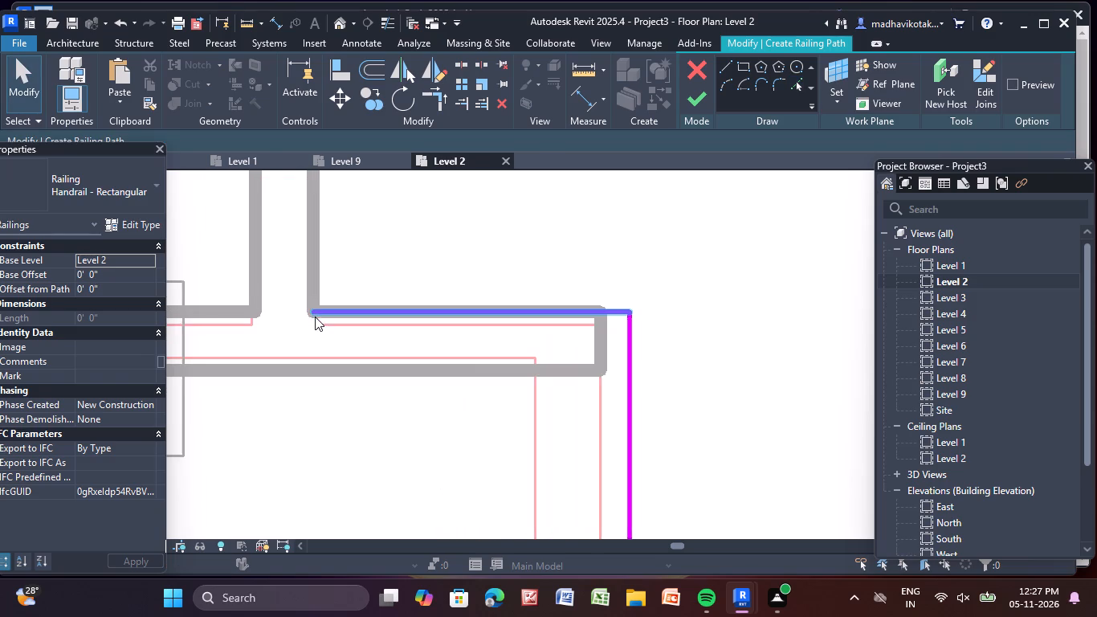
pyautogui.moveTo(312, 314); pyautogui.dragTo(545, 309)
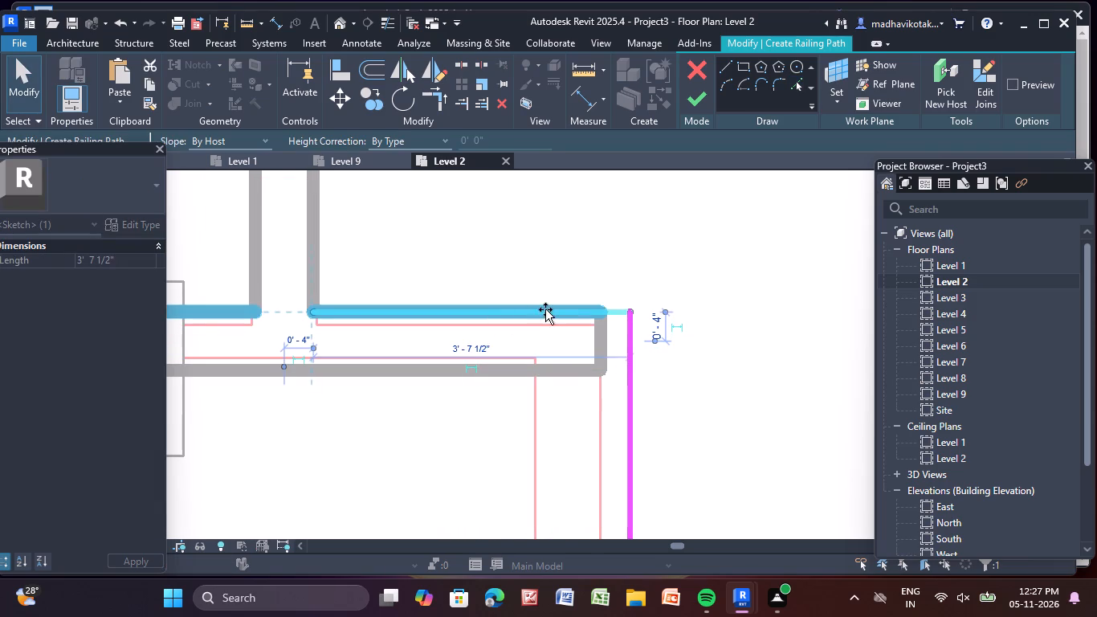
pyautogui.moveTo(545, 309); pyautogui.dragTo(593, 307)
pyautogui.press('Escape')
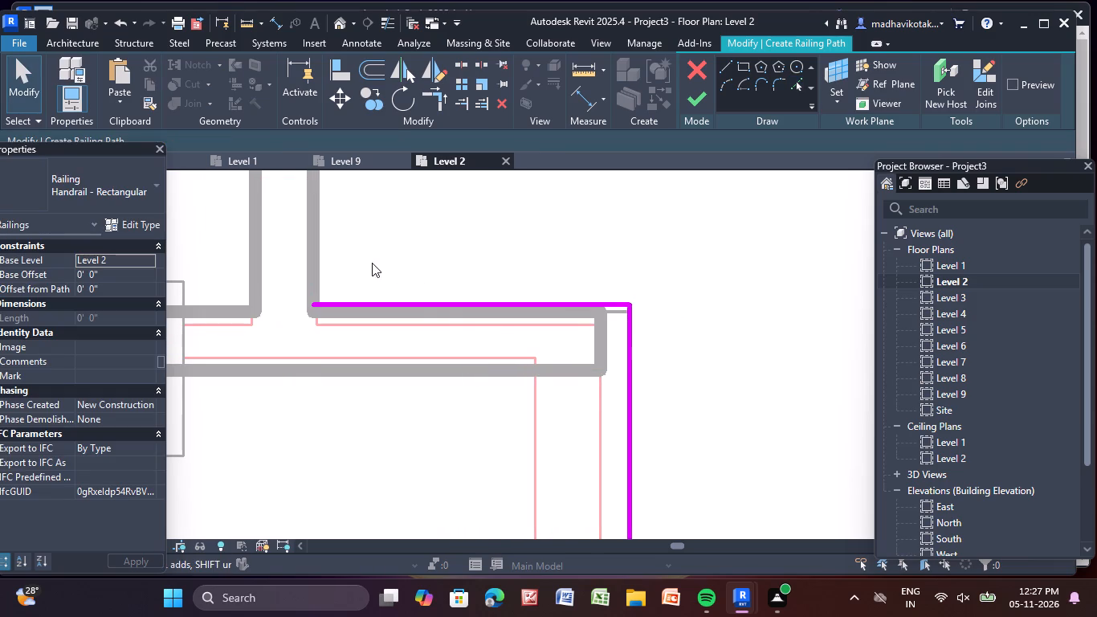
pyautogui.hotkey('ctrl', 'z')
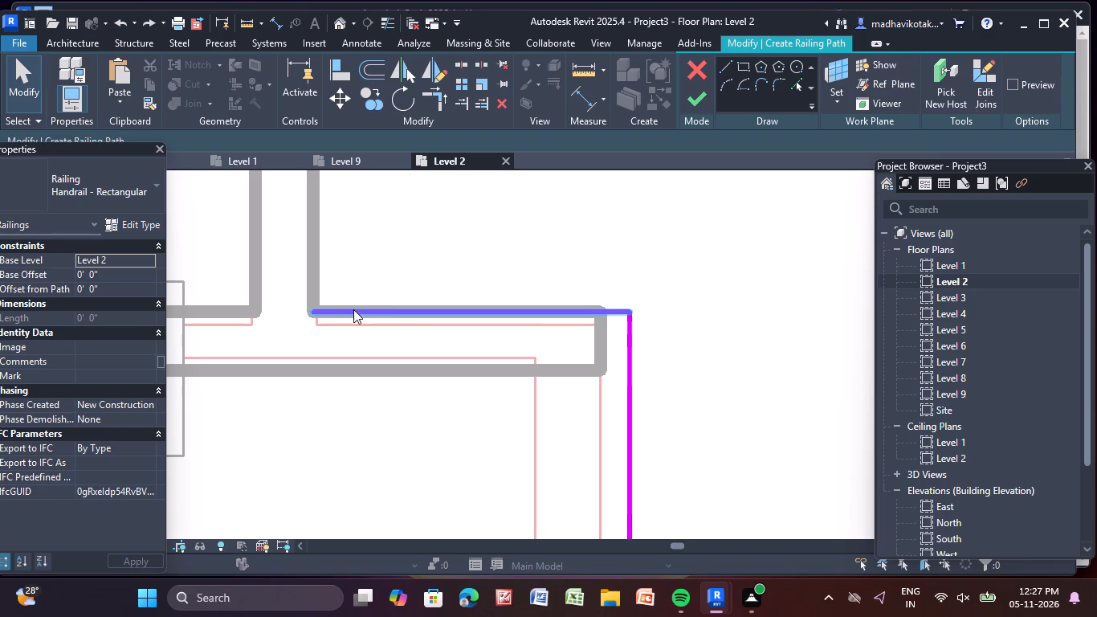
# Shorten the return segment to about 4" so it starts at the end of the adjoining wall.
pyautogui.click(335, 313)
pyautogui.scroll(2, 302, 316)
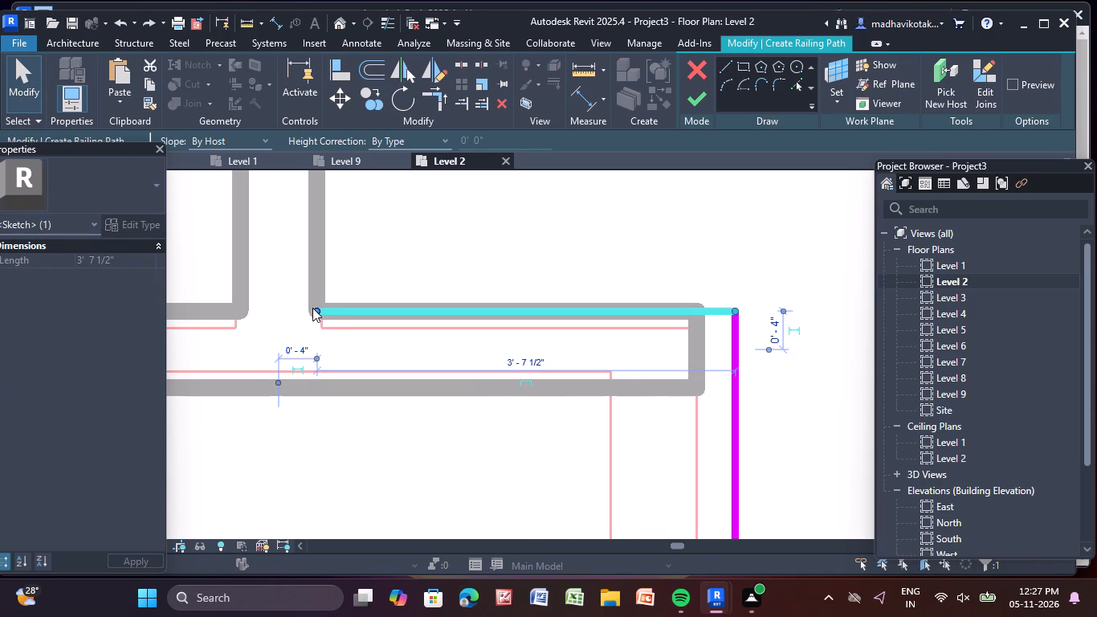
pyautogui.moveTo(315, 309); pyautogui.dragTo(651, 309)
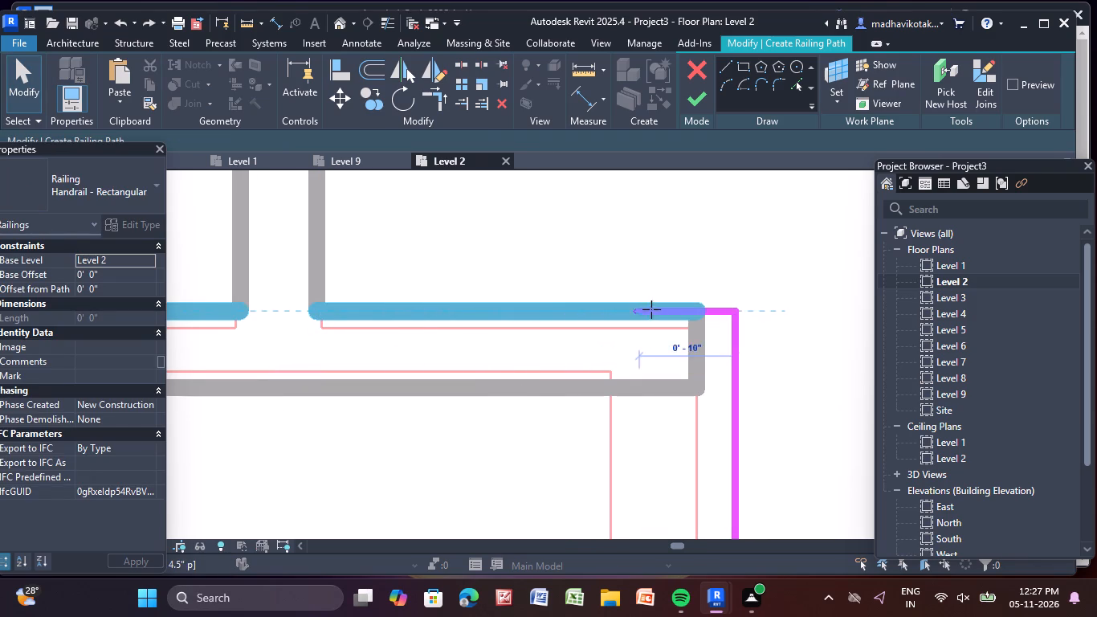
pyautogui.moveTo(651, 309); pyautogui.dragTo(700, 312)
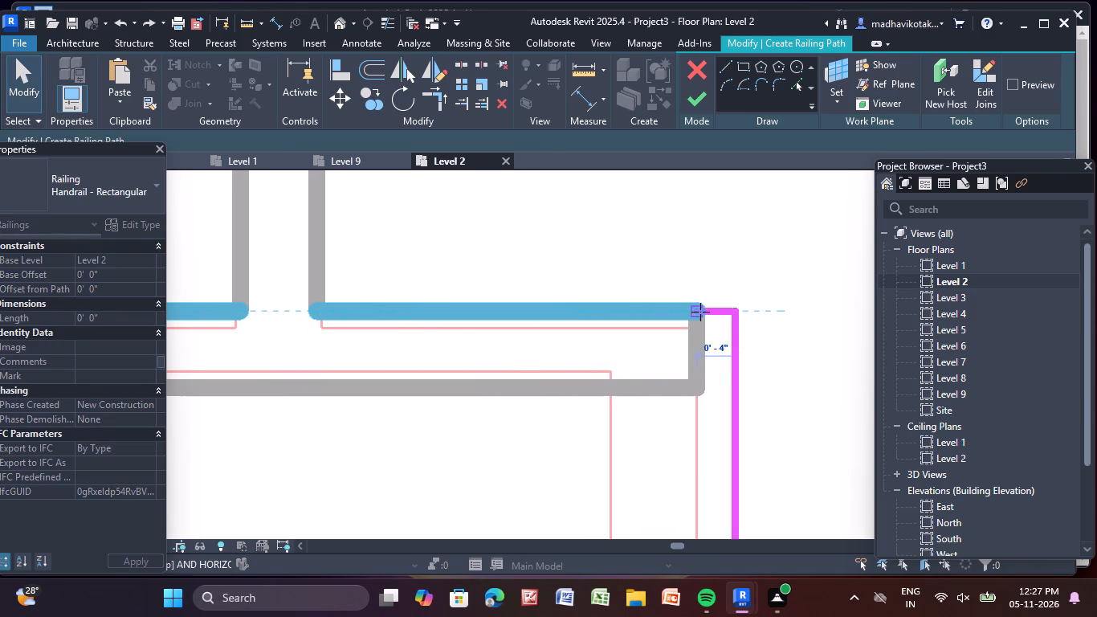
pyautogui.click(681, 279)
# Check the complete path around the balcony and finish the Level 2 railing.
pyautogui.scroll(-7, 687, 281)
pyautogui.scroll(-8, 728, 362)
pyautogui.moveTo(727, 415); pyautogui.dragTo(722, 401, button='middle')
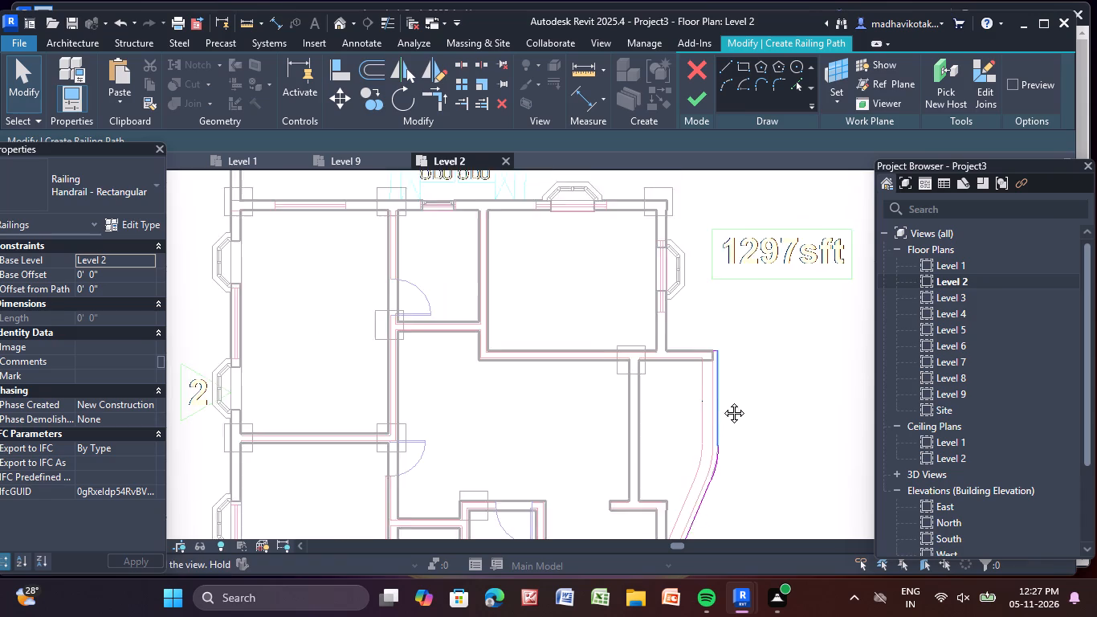
pyautogui.moveTo(722, 401); pyautogui.dragTo(644, 259, button='middle')
pyautogui.scroll(1, 663, 272)
pyautogui.scroll(4, 582, 452)
pyautogui.middleClick(575, 449)
pyautogui.scroll(2, 575, 449)
pyautogui.middleClick(574, 449)
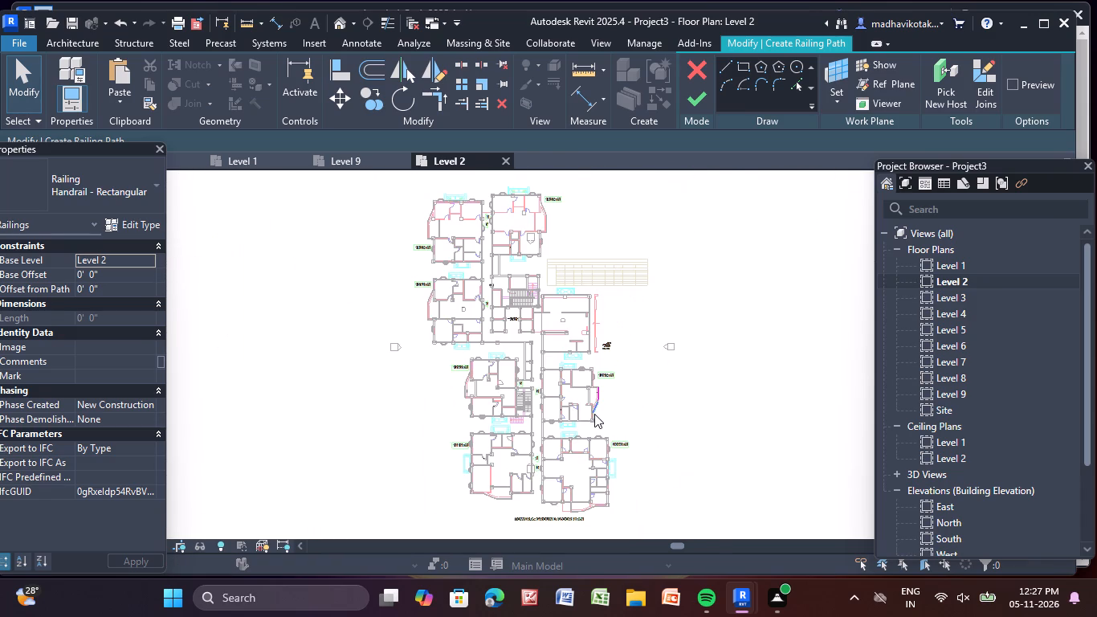
pyautogui.scroll(16, 594, 413)
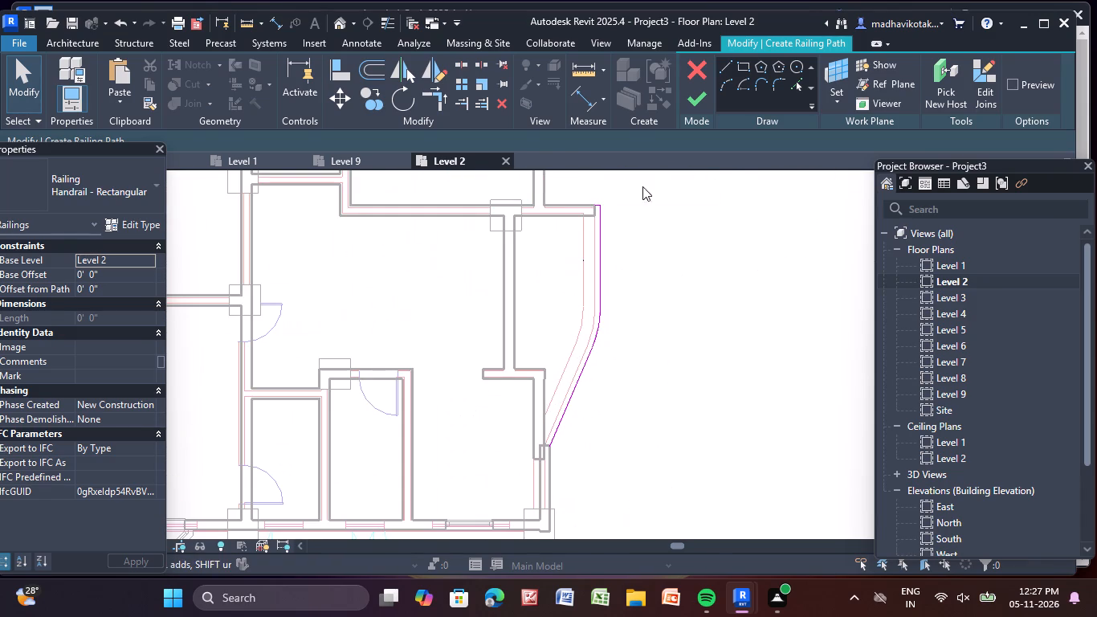
pyautogui.click(696, 97)
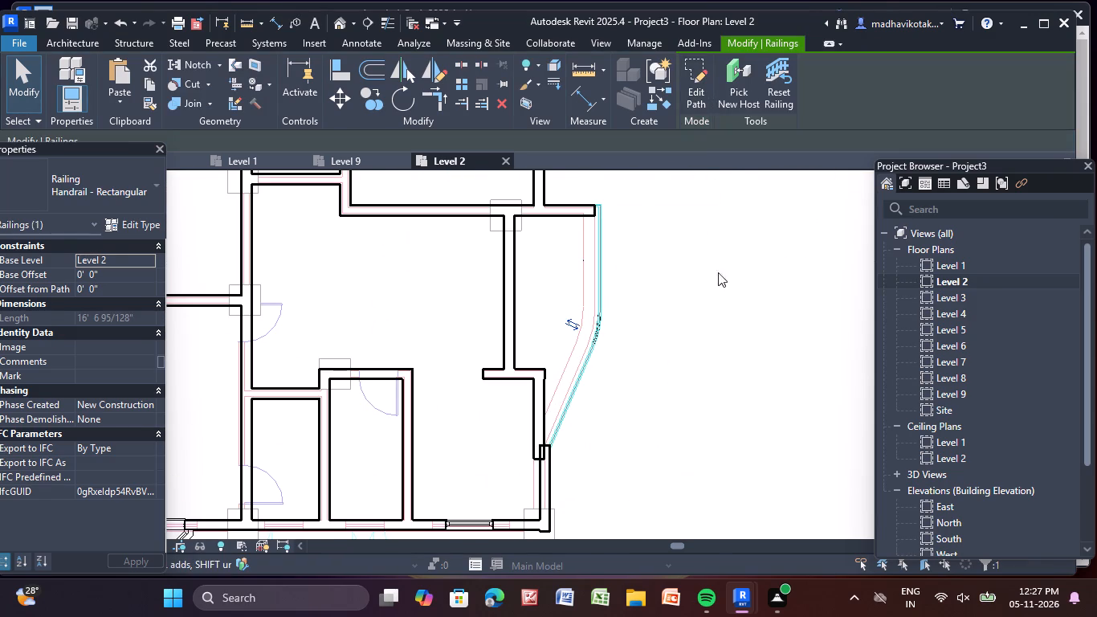
pyautogui.click(718, 282)
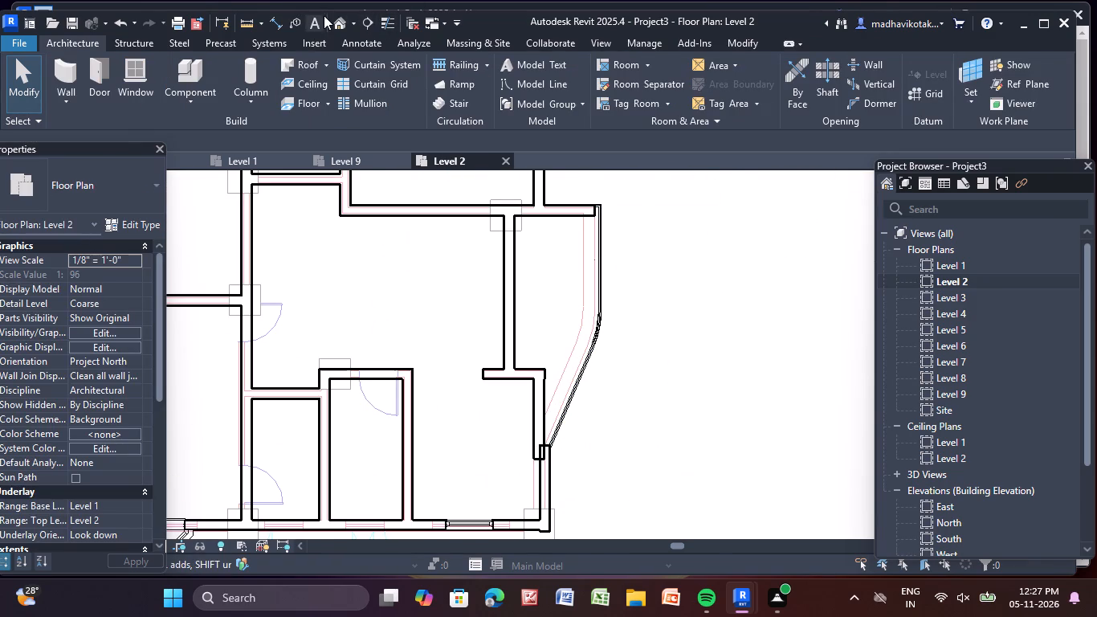
# In the 3D view, copy the new Level 2 balcony railing and paste it aligned to Levels 3 through 8.
pyautogui.click(329, 18)
pyautogui.doubleClick(336, 23)
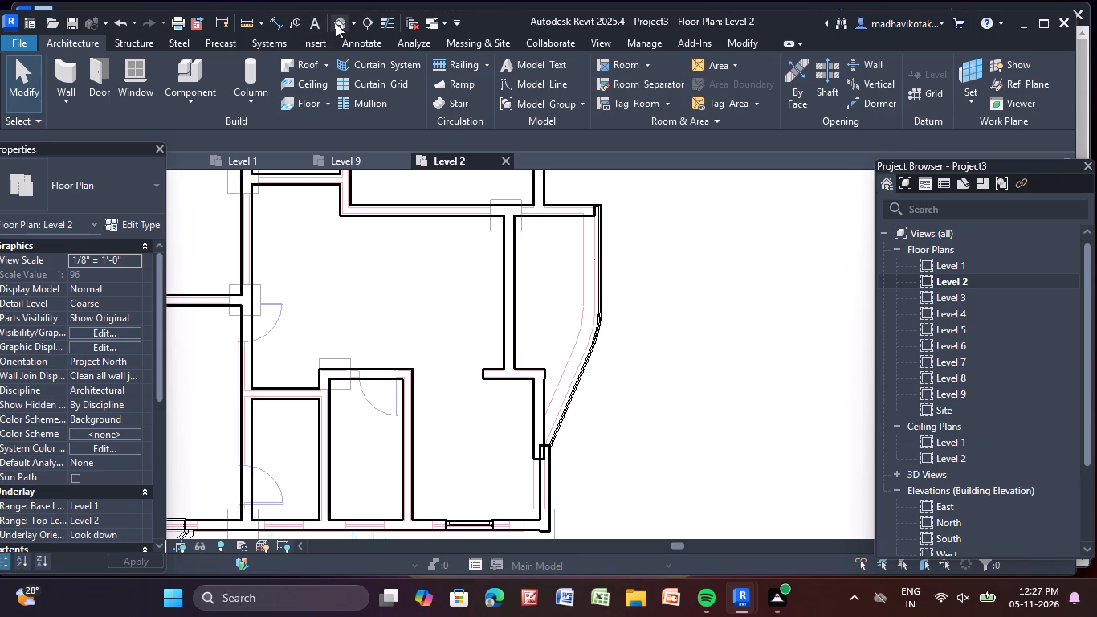
pyautogui.scroll(5, 528, 389)
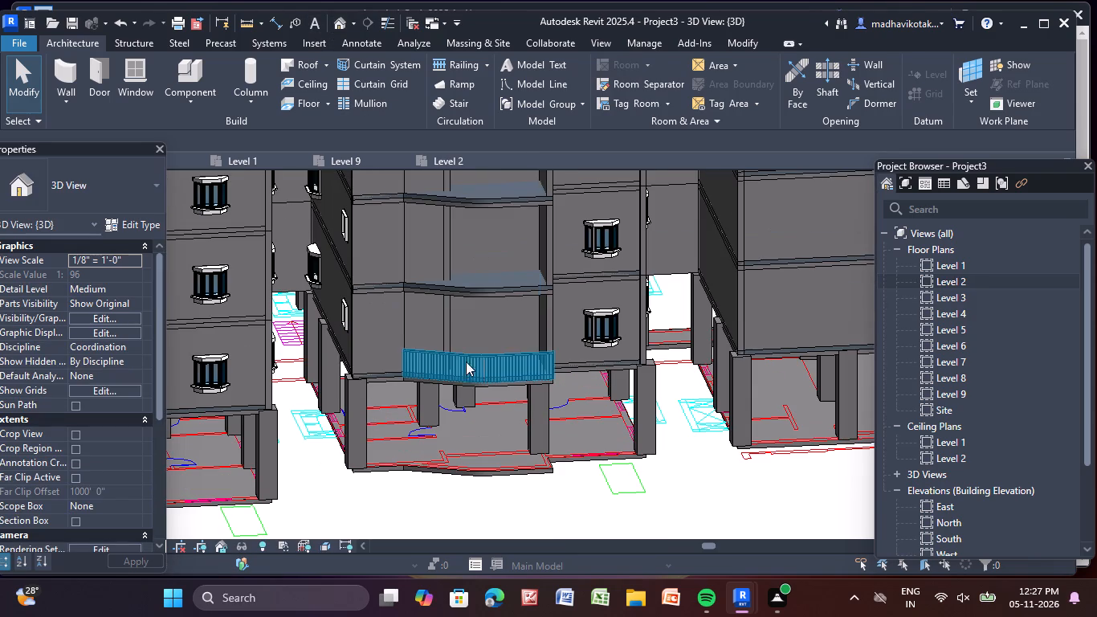
pyautogui.click(461, 369)
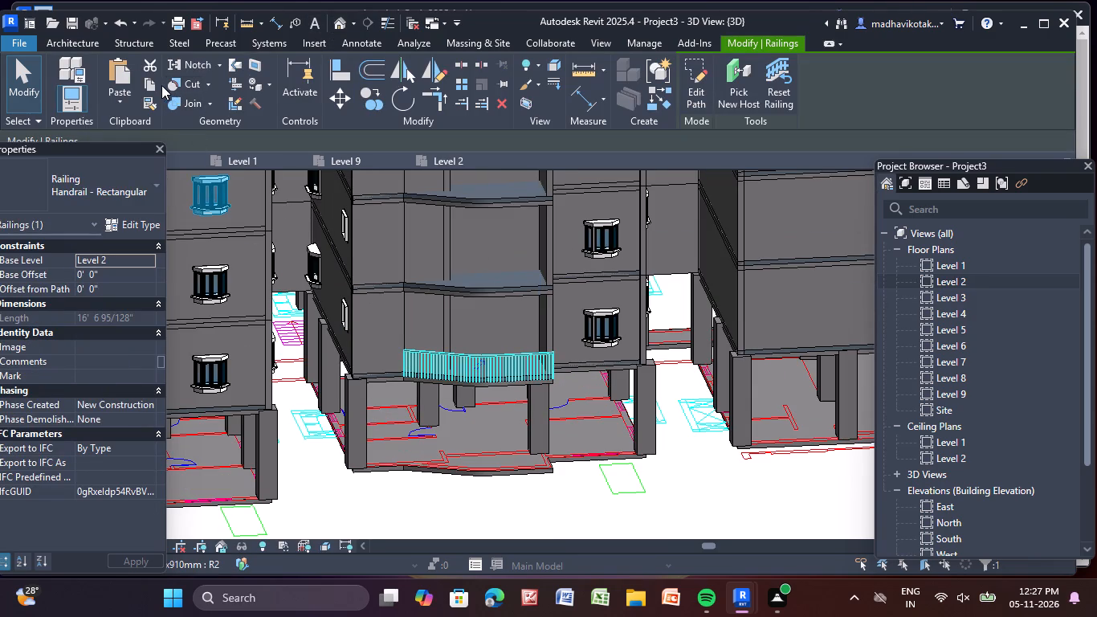
pyautogui.click(151, 83)
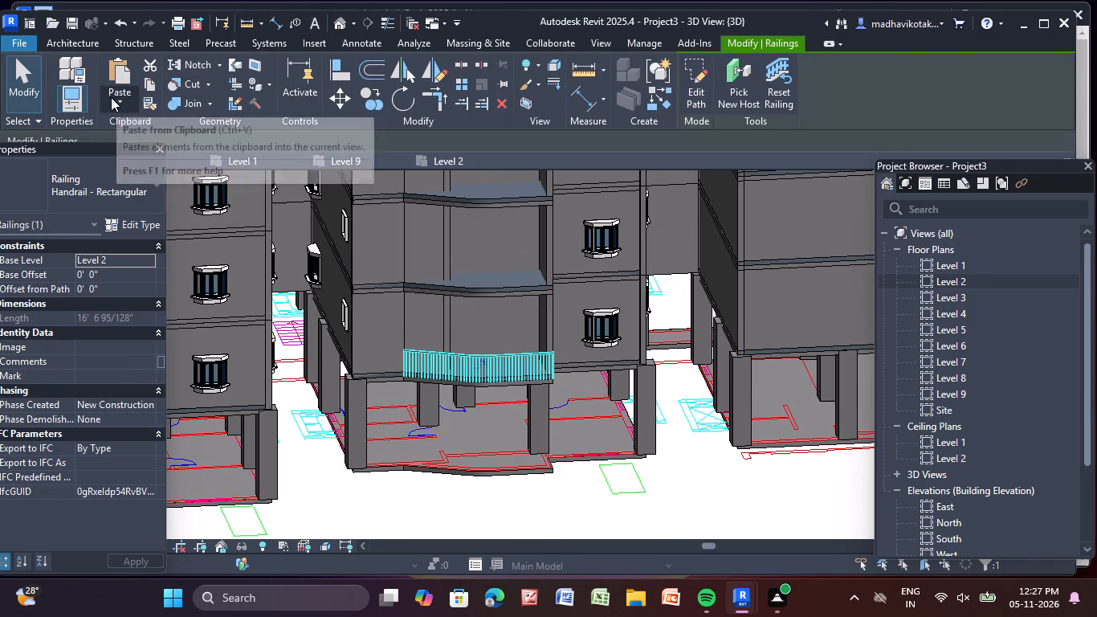
pyautogui.click(116, 100)
pyautogui.click(141, 162)
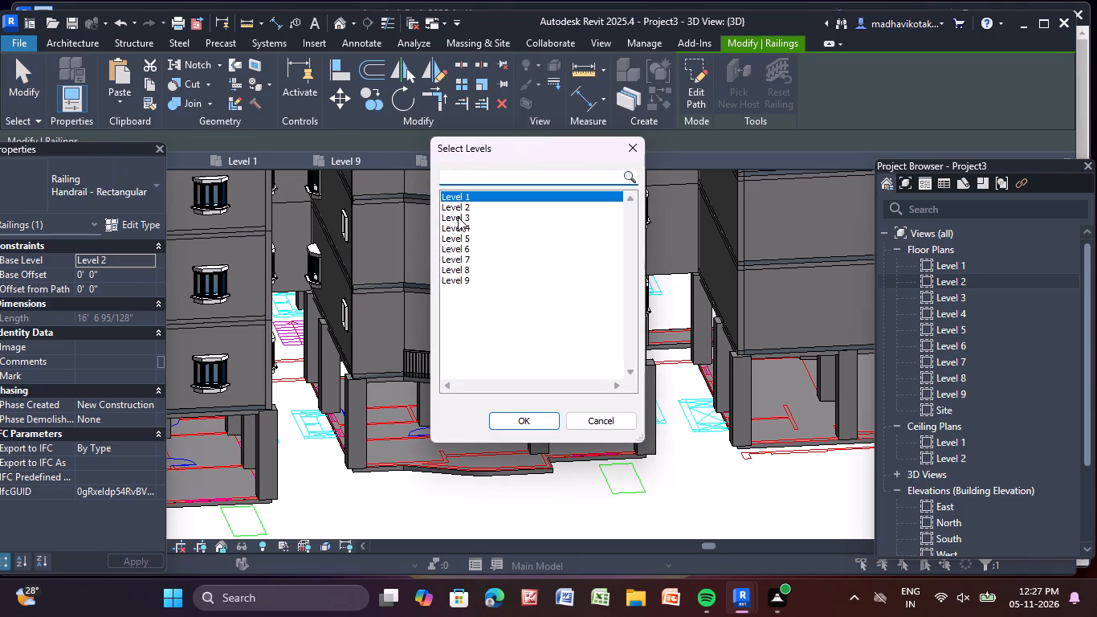
pyautogui.moveTo(462, 215); pyautogui.dragTo(463, 268)
pyautogui.click(532, 420)
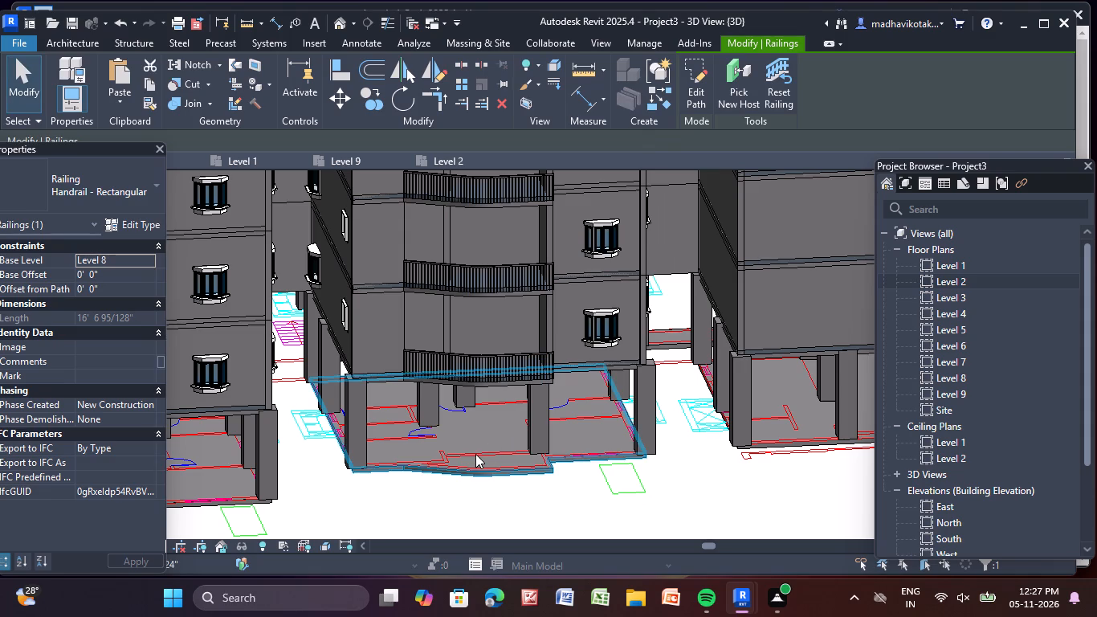
pyautogui.scroll(-6, 478, 489)
pyautogui.moveTo(487, 337); pyautogui.dragTo(480, 440, button='middle')
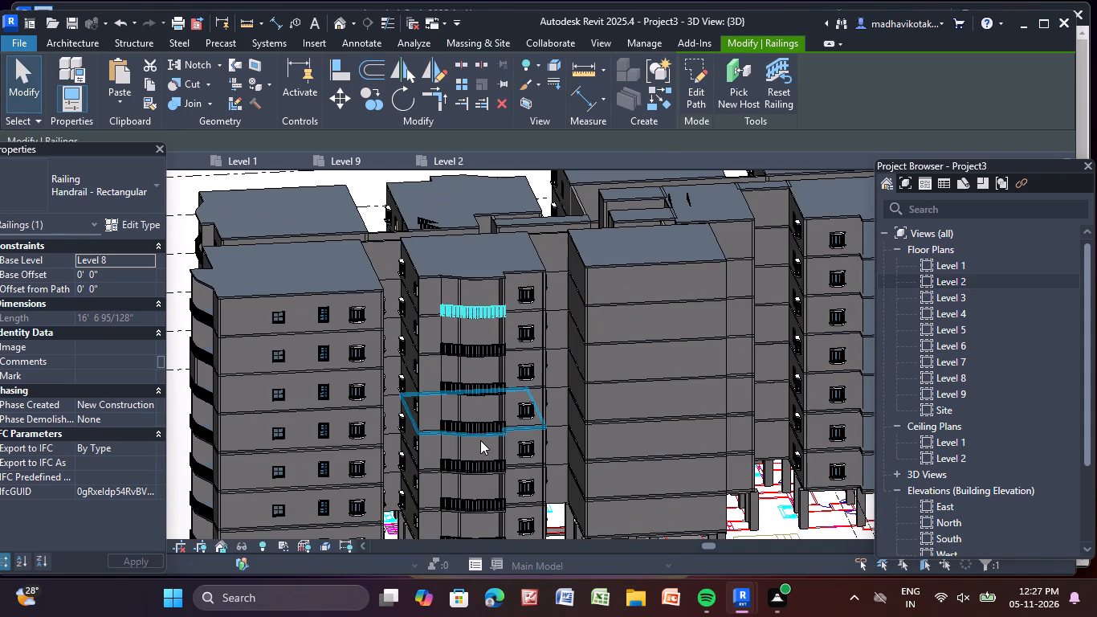
pyautogui.press('Escape')
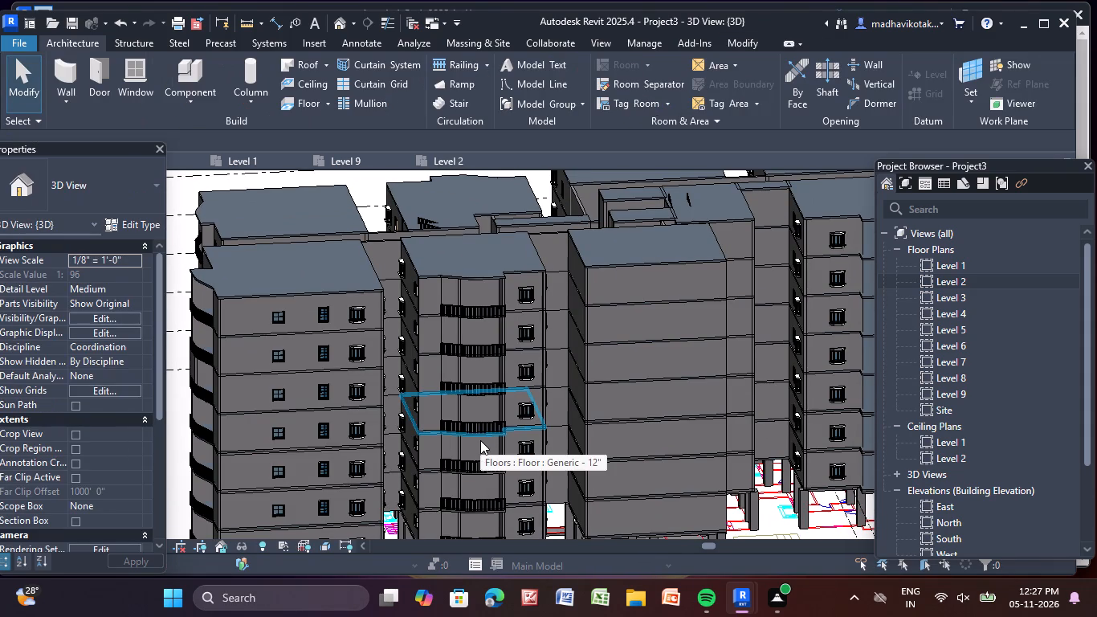
# Examine the neighbouring towers' facades around to the end tower for balconies still needing railings.
pyautogui.moveTo(468, 430); pyautogui.dragTo(271, 172, button='middle')
pyautogui.scroll(-2, 527, 354)
pyautogui.moveTo(496, 420); pyautogui.dragTo(483, 440, button='middle')
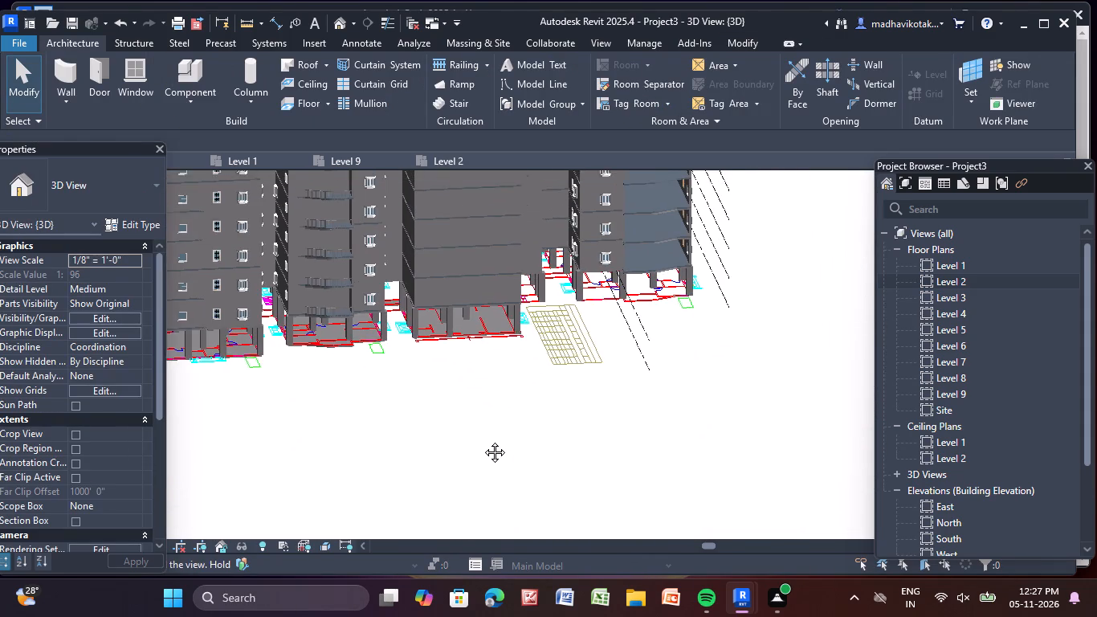
pyautogui.moveTo(483, 440); pyautogui.dragTo(465, 456, button='middle')
pyautogui.moveTo(596, 407); pyautogui.dragTo(582, 400, button='middle')
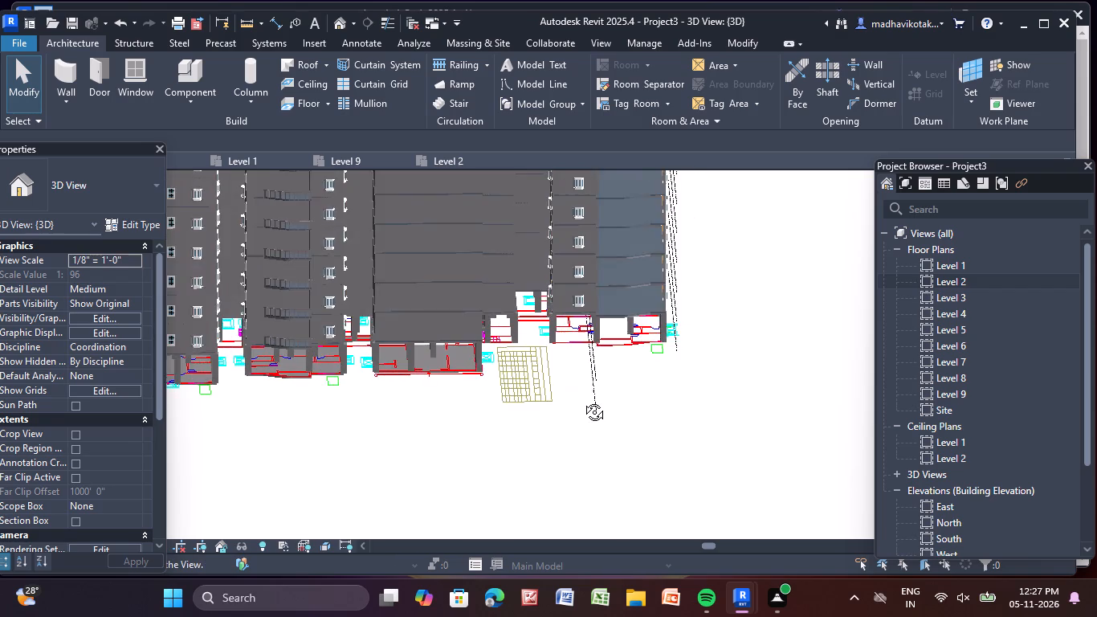
pyautogui.moveTo(582, 400); pyautogui.dragTo(546, 381, button='middle')
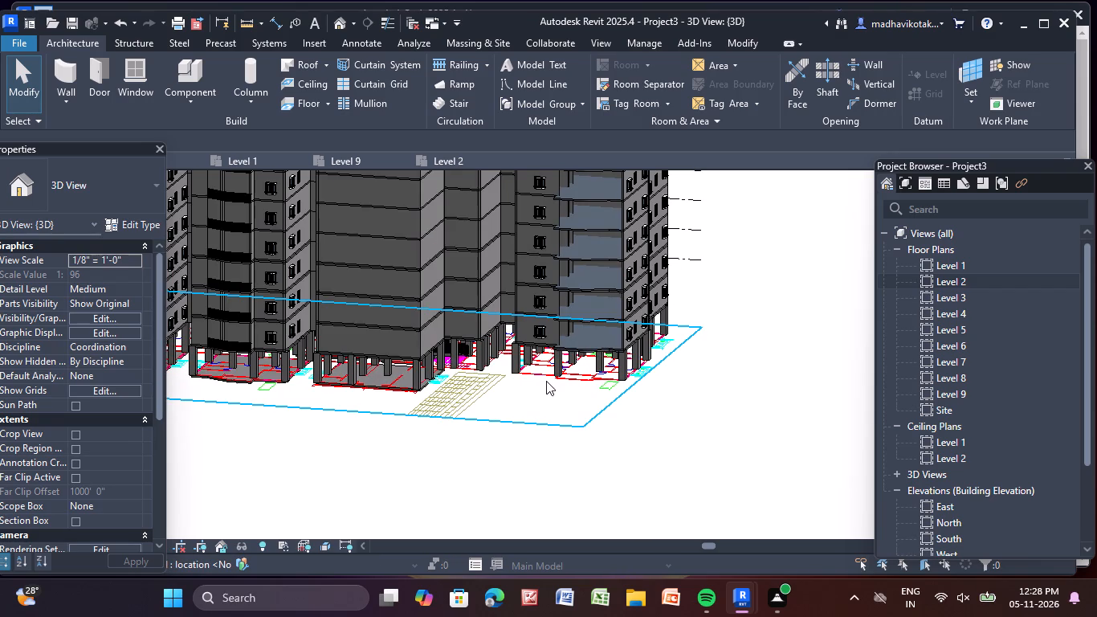
pyautogui.moveTo(546, 381); pyautogui.dragTo(563, 376, button='middle')
pyautogui.scroll(-2, 563, 370)
pyautogui.moveTo(561, 372); pyautogui.dragTo(442, 485, button='middle')
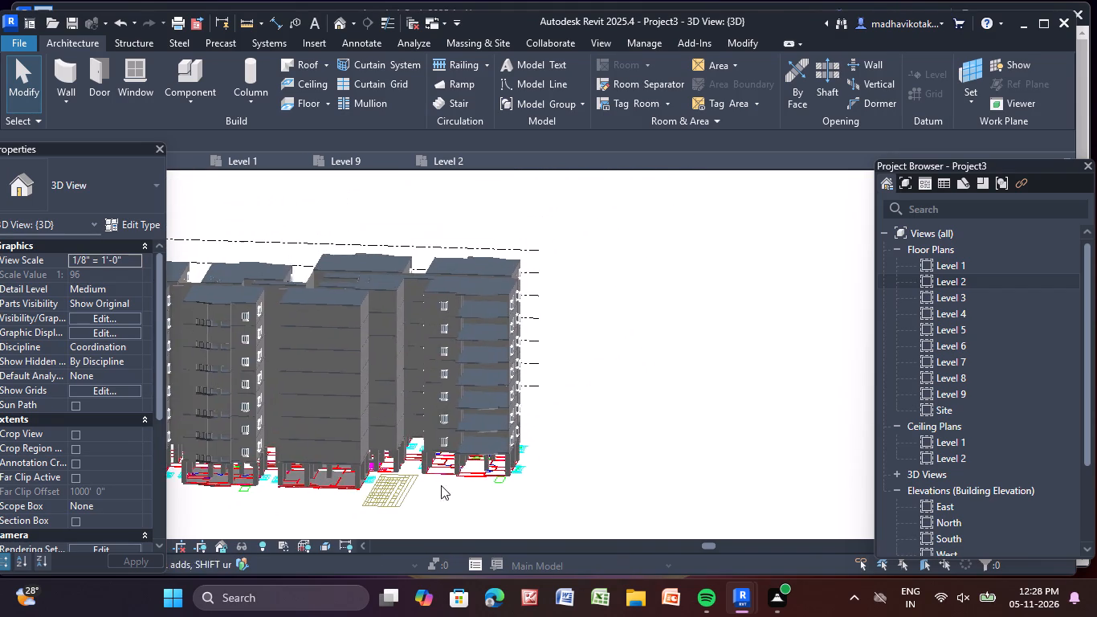
pyautogui.keyDown('shift'); pyautogui.moveTo(479, 459); pyautogui.dragTo(485, 420, button='middle'); pyautogui.keyUp('shift')
pyautogui.scroll(5, 489, 375)
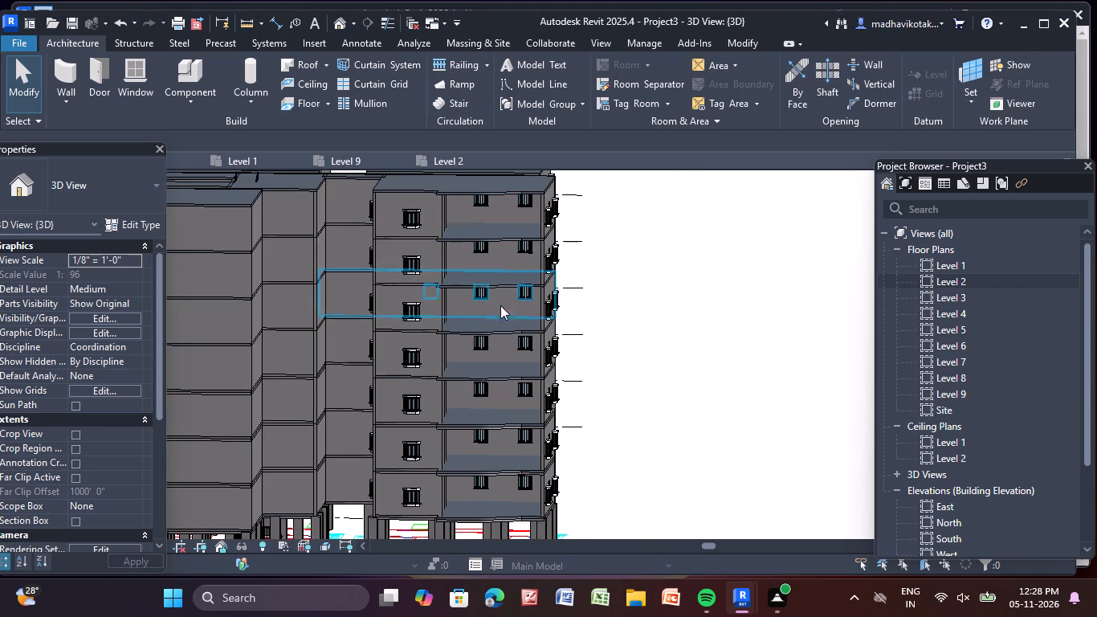
# On the Level 2 plan, draw a 4.5" p wall about 11' 6 3/4" long between the end flat's living area and curved balcony.
pyautogui.moveTo(471, 473); pyautogui.dragTo(449, 382, button='middle')
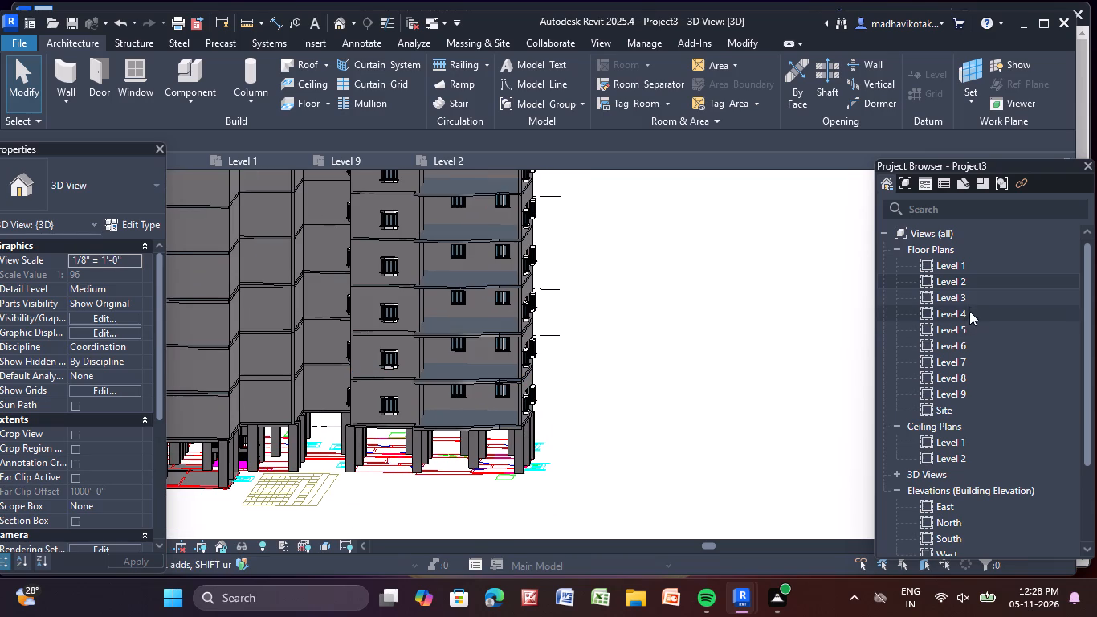
pyautogui.click(981, 281)
pyautogui.click(974, 280)
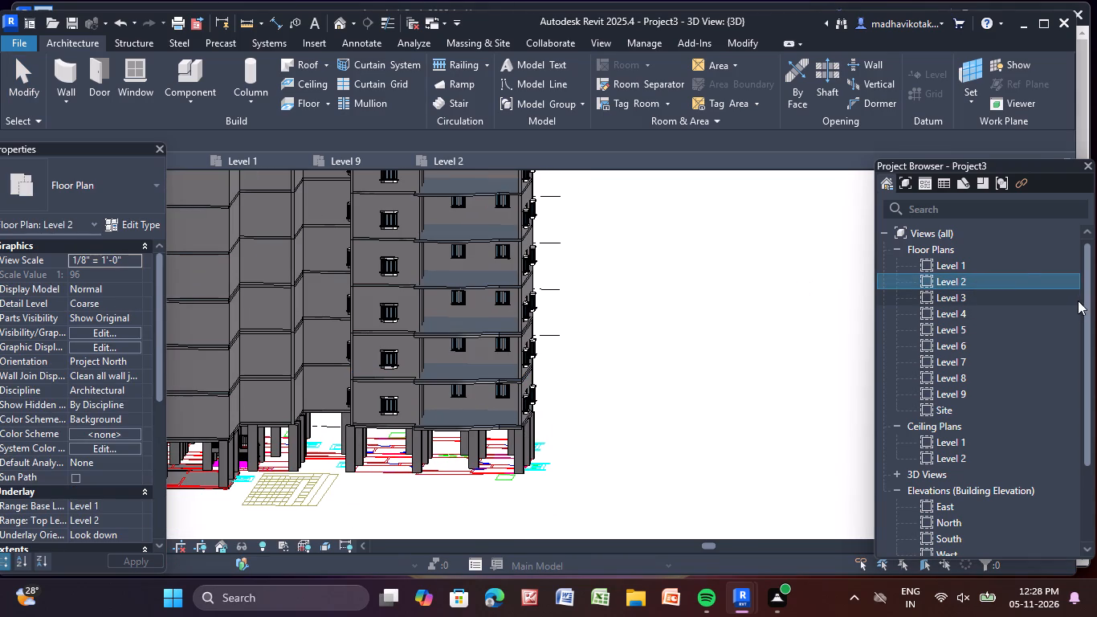
pyautogui.tripleClick(1003, 281)
pyautogui.scroll(-6, 699, 410)
pyautogui.scroll(-1, 634, 351)
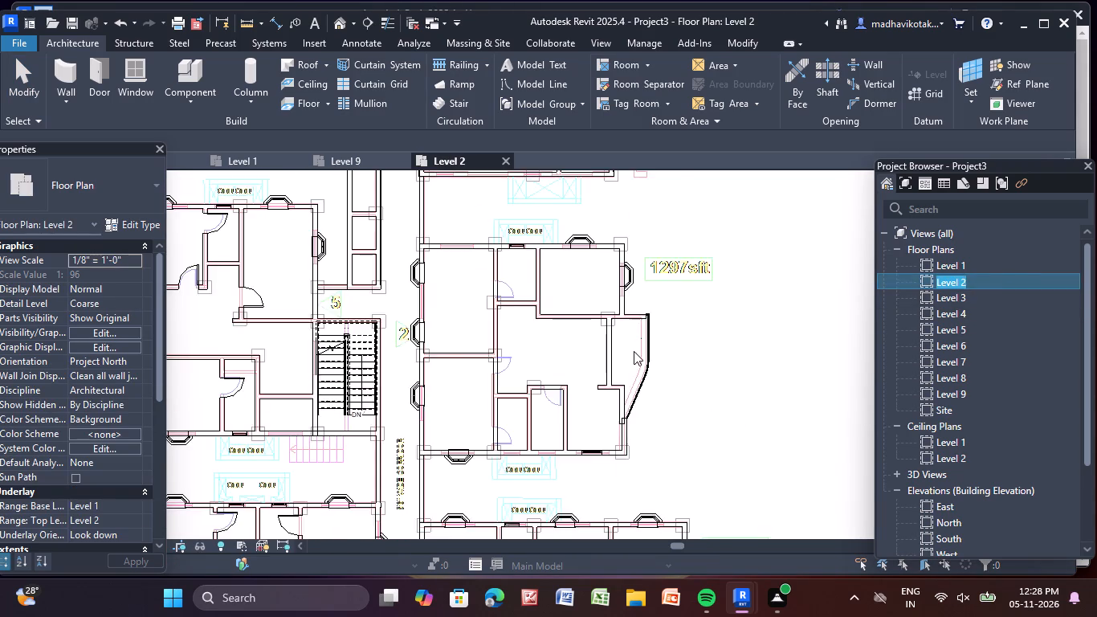
pyautogui.scroll(-2, 634, 351)
pyautogui.moveTo(638, 354); pyautogui.dragTo(649, 554, button='middle')
pyautogui.moveTo(593, 191); pyautogui.dragTo(575, 419, button='middle')
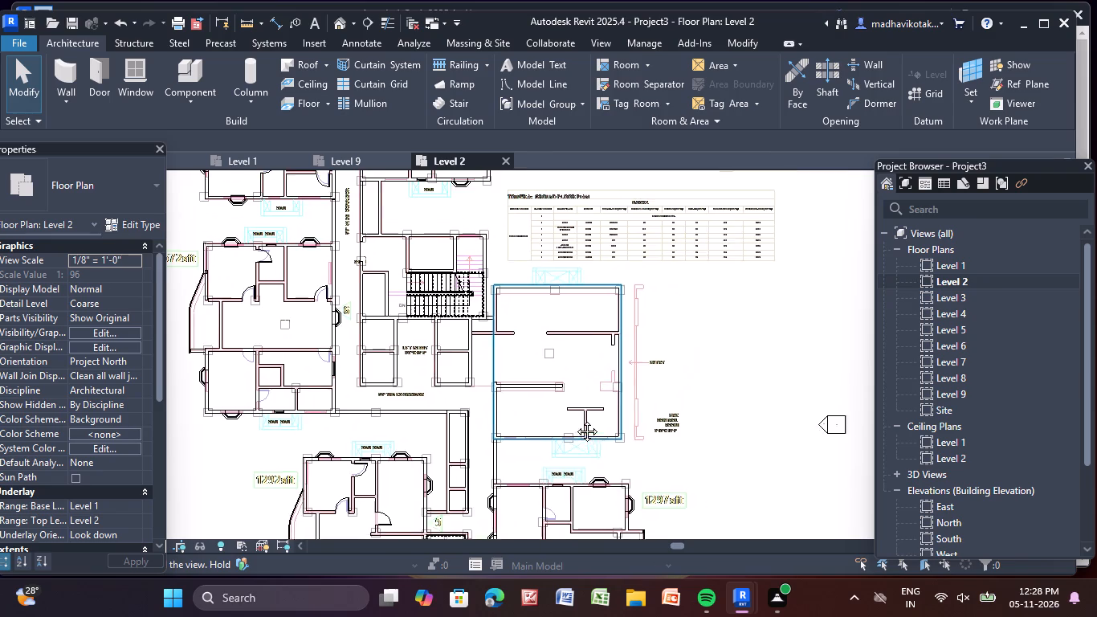
pyautogui.moveTo(575, 419); pyautogui.dragTo(565, 537, button='middle')
pyautogui.moveTo(472, 210); pyautogui.dragTo(540, 407, button='middle')
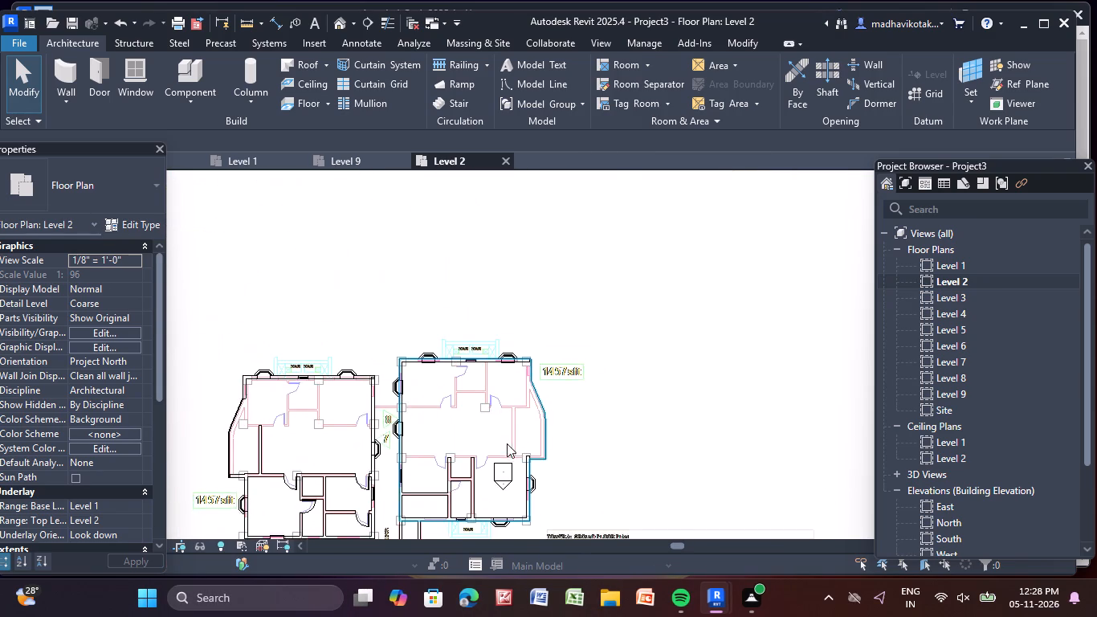
pyautogui.scroll(8, 504, 446)
pyautogui.moveTo(536, 441); pyautogui.dragTo(514, 351, button='middle')
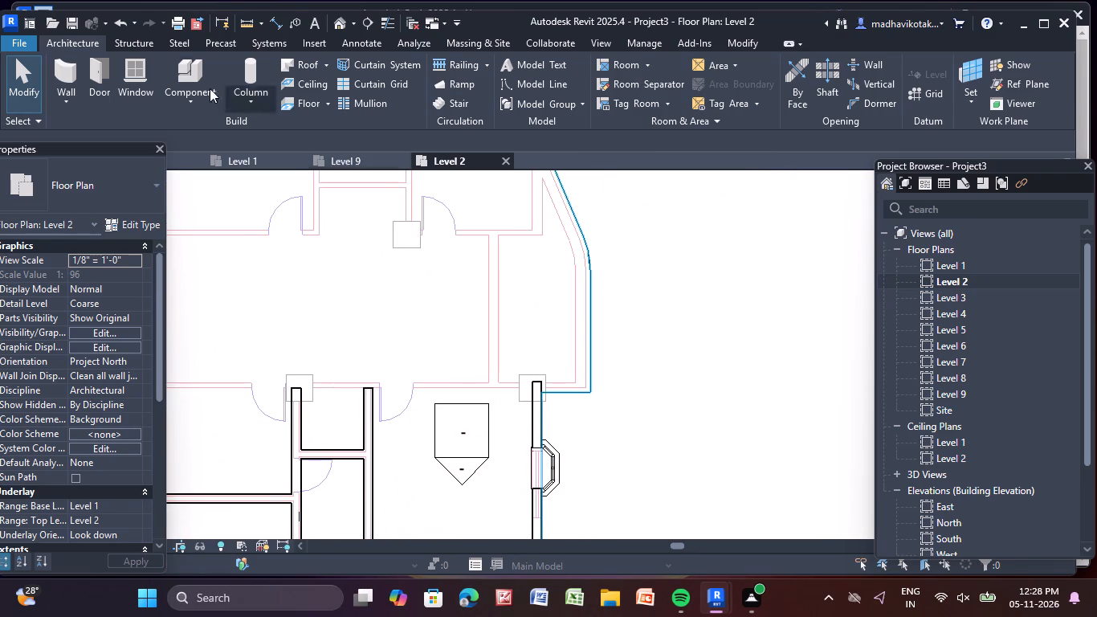
pyautogui.click(53, 59)
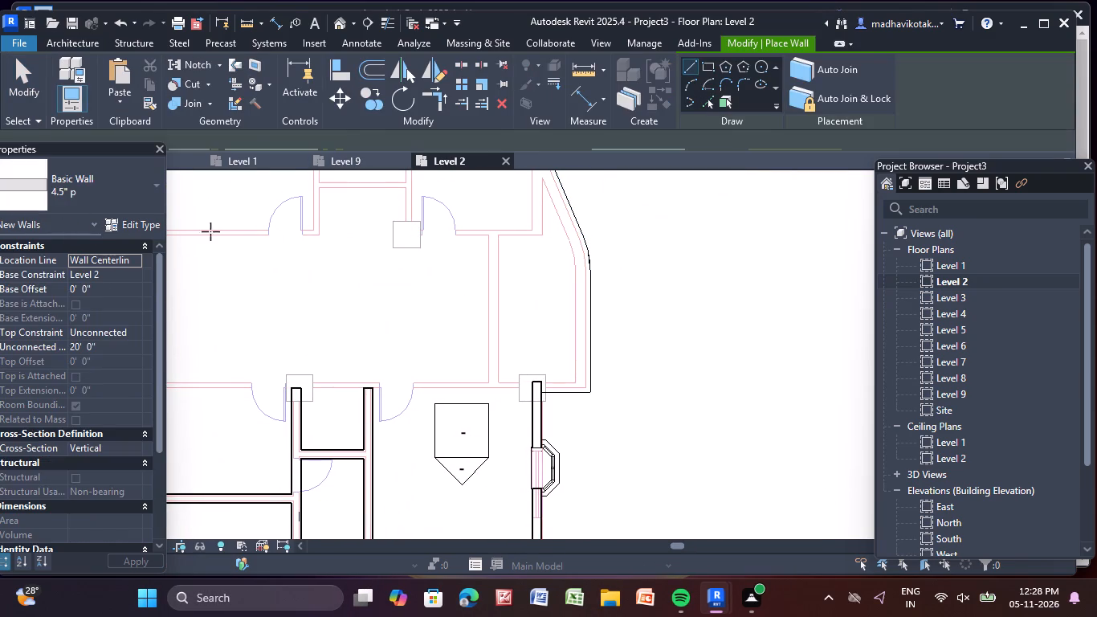
pyautogui.scroll(8, 497, 383)
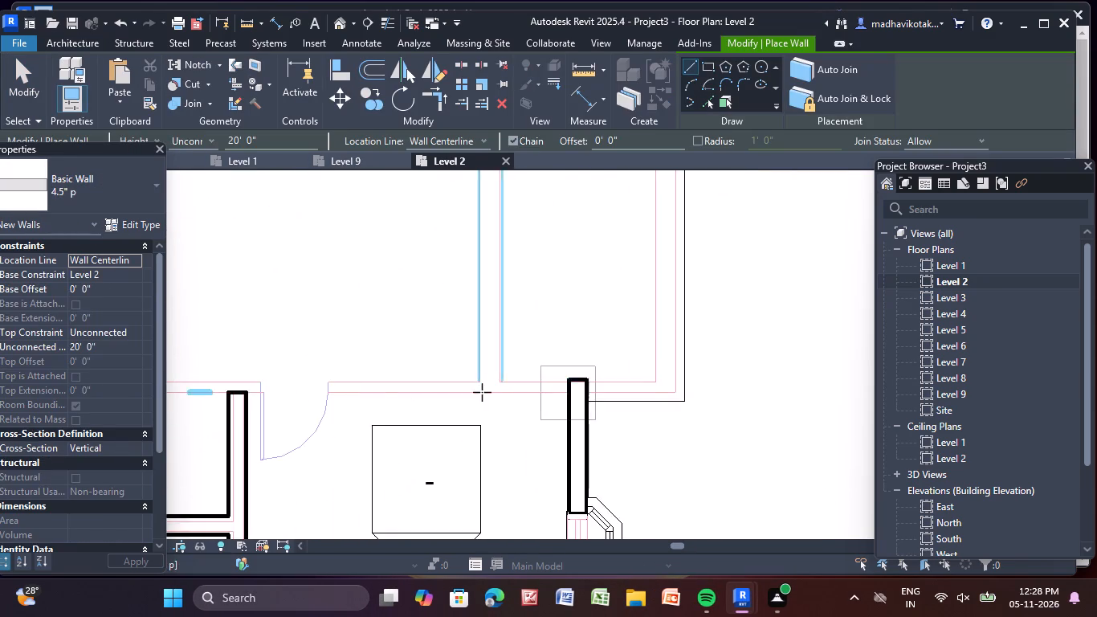
pyautogui.scroll(-1, 493, 346)
pyautogui.moveTo(493, 346); pyautogui.dragTo(430, 539, button='middle')
pyautogui.scroll(-4, 420, 318)
pyautogui.moveTo(421, 328); pyautogui.dragTo(411, 382, button='middle')
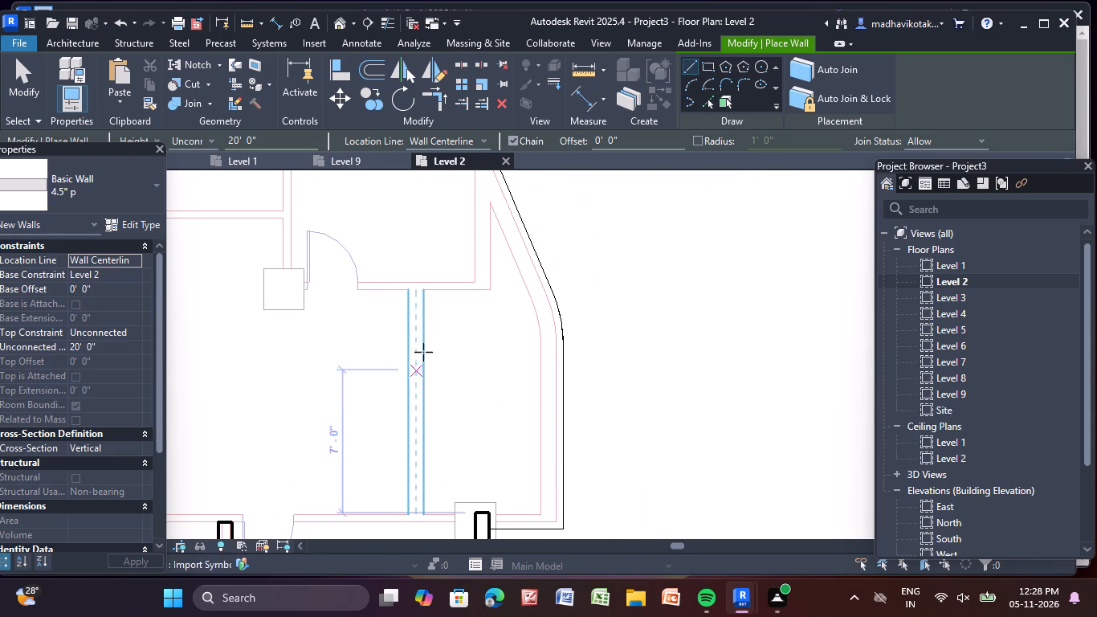
pyautogui.click(416, 285)
pyautogui.click(412, 520)
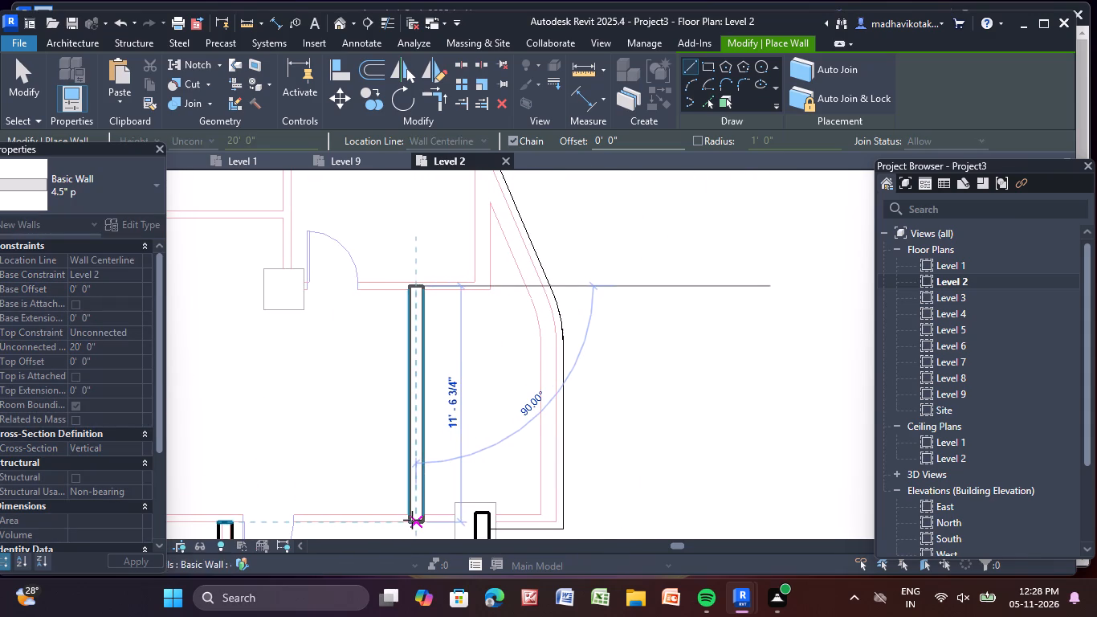
pyautogui.press('Escape')
pyautogui.press('Escape')
pyautogui.press('Escape')
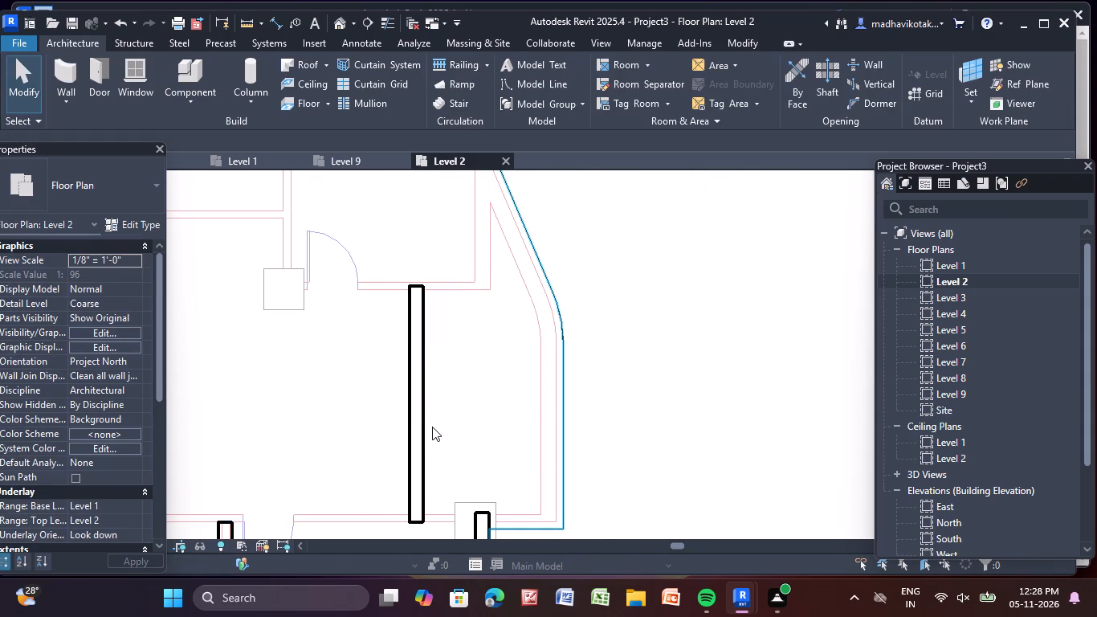
# In the 3D view, set the new balcony-side wall's unconnected height to 10'.
pyautogui.click(338, 23)
pyautogui.scroll(2, 453, 434)
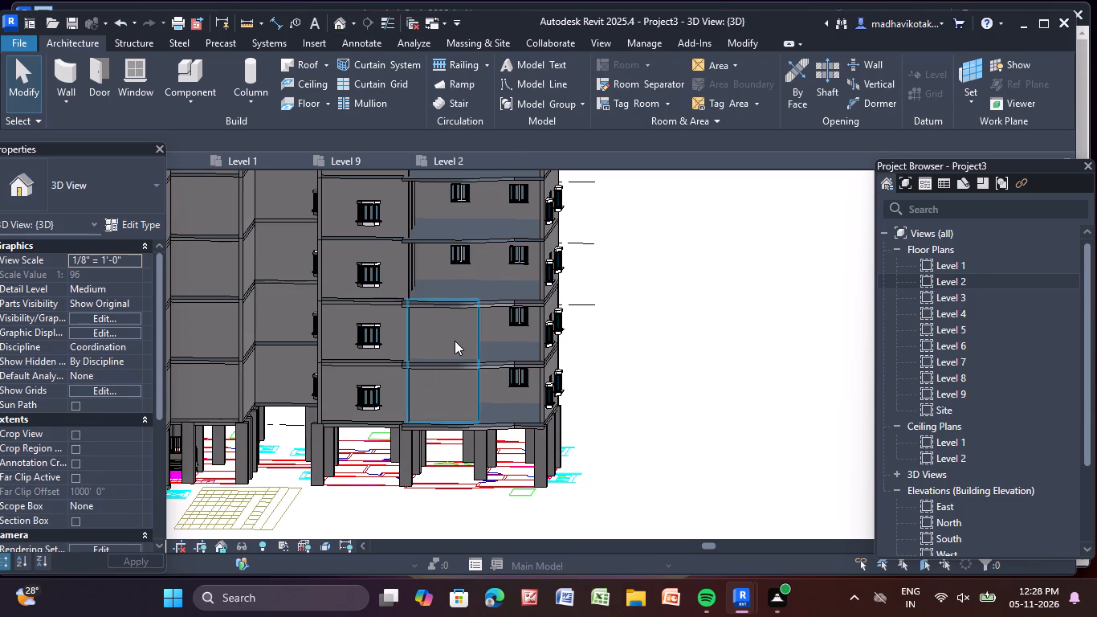
pyautogui.click(455, 341)
pyautogui.click(130, 344)
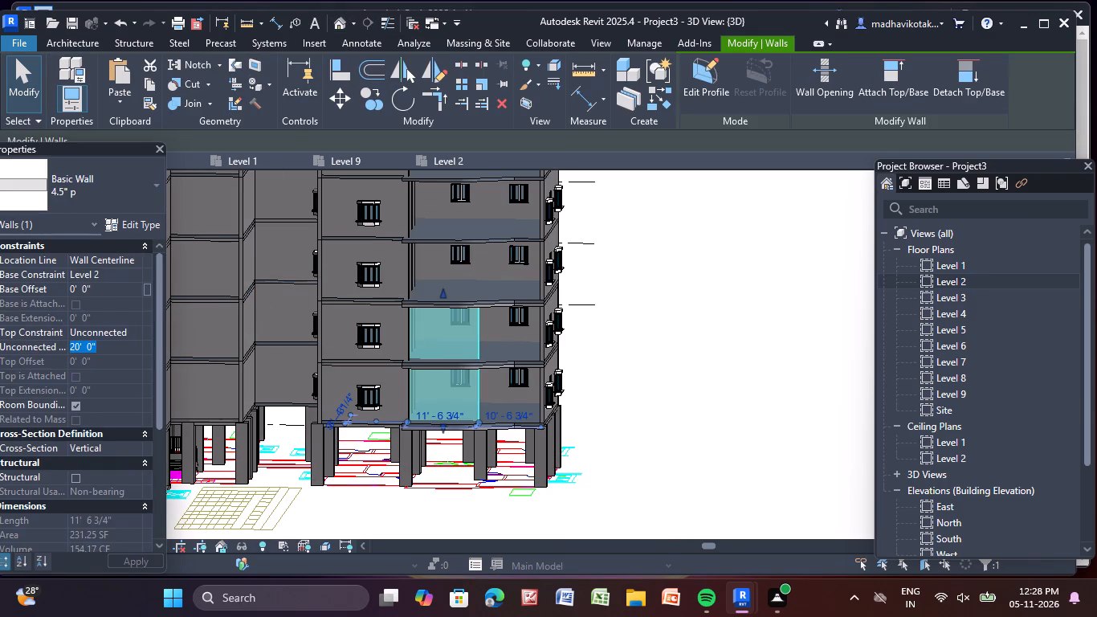
pyautogui.press('BackSpace')
pyautogui.press('BackSpace')
pyautogui.press('BackSpace')
pyautogui.press('BackSpace')
pyautogui.press('BackSpace')
pyautogui.press('BackSpace')
pyautogui.press('BackSpace')
pyautogui.press('BackSpace')
pyautogui.press('BackSpace')
pyautogui.press('BackSpace')
pyautogui.press('BackSpace')
pyautogui.press('BackSpace')
pyautogui.press('BackSpace')
pyautogui.press('BackSpace')
pyautogui.press('BackSpace')
pyautogui.press('BackSpace')
pyautogui.press('BackSpace')
pyautogui.press('BackSpace')
pyautogui.press('BackSpace')
pyautogui.press('BackSpace')
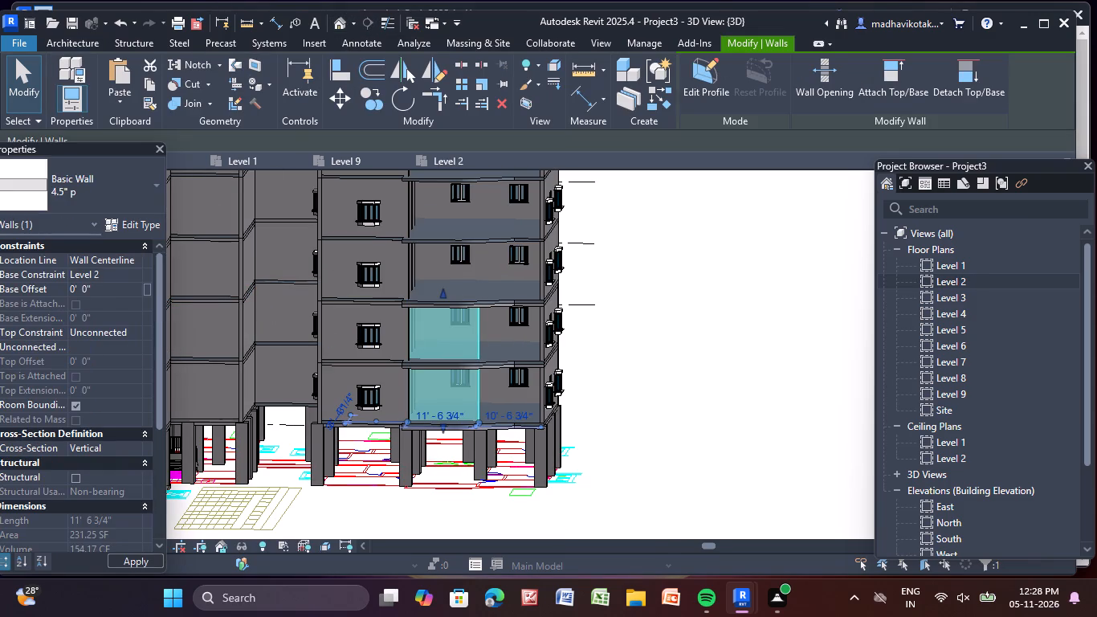
pyautogui.write('10')
pyautogui.press("'")
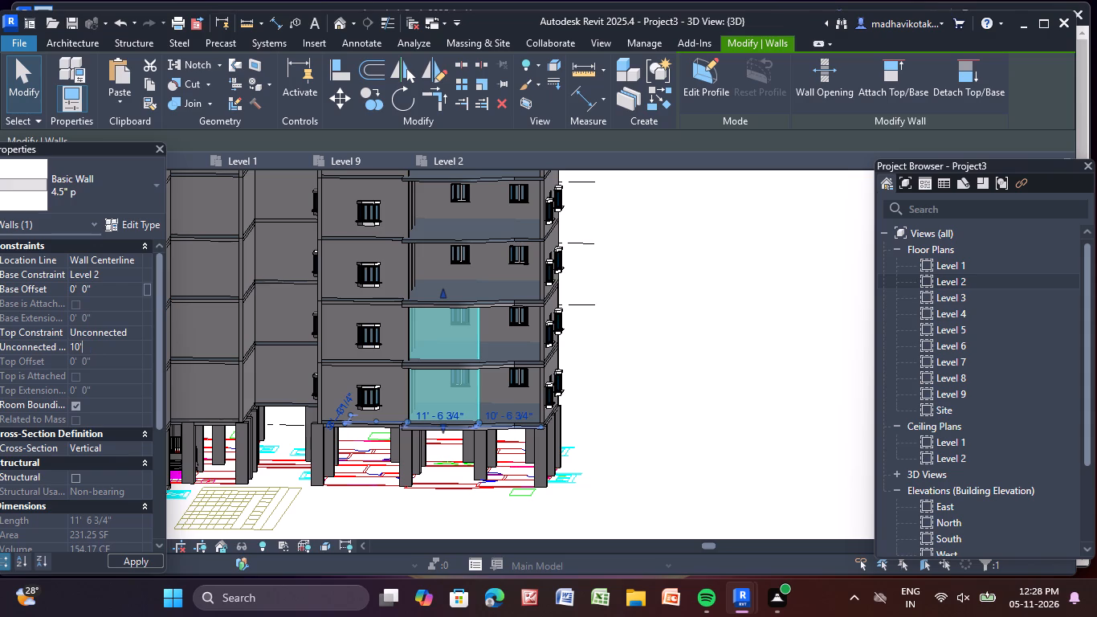
pyautogui.press('Return')
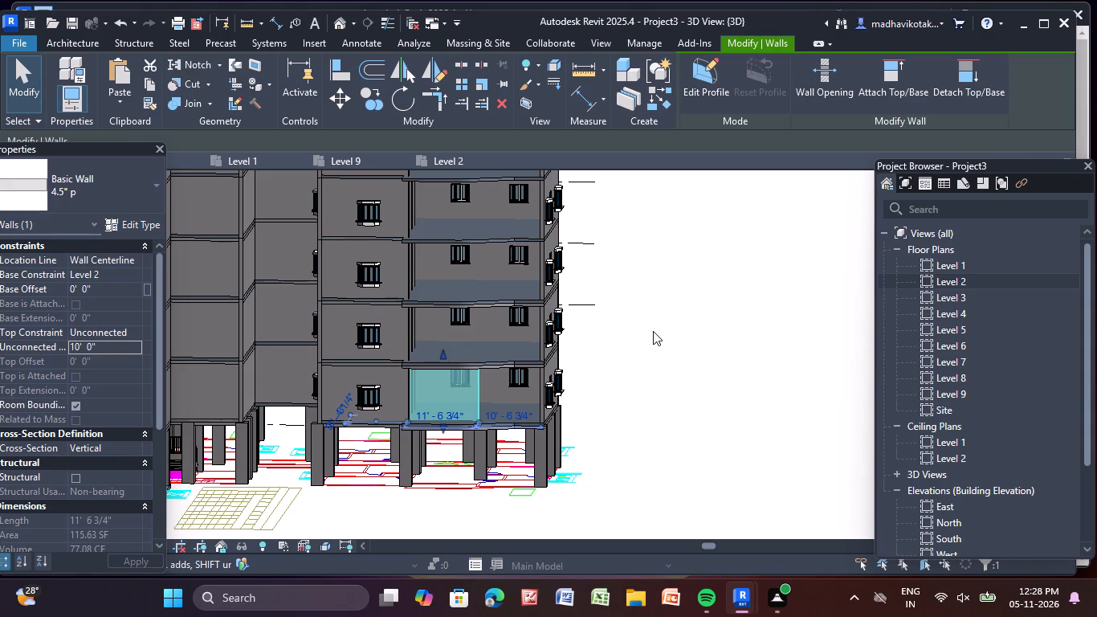
pyautogui.click(655, 331)
# Copy the 10' high balcony-side wall and paste it aligned to Levels 3 through 8.
pyautogui.scroll(4, 446, 406)
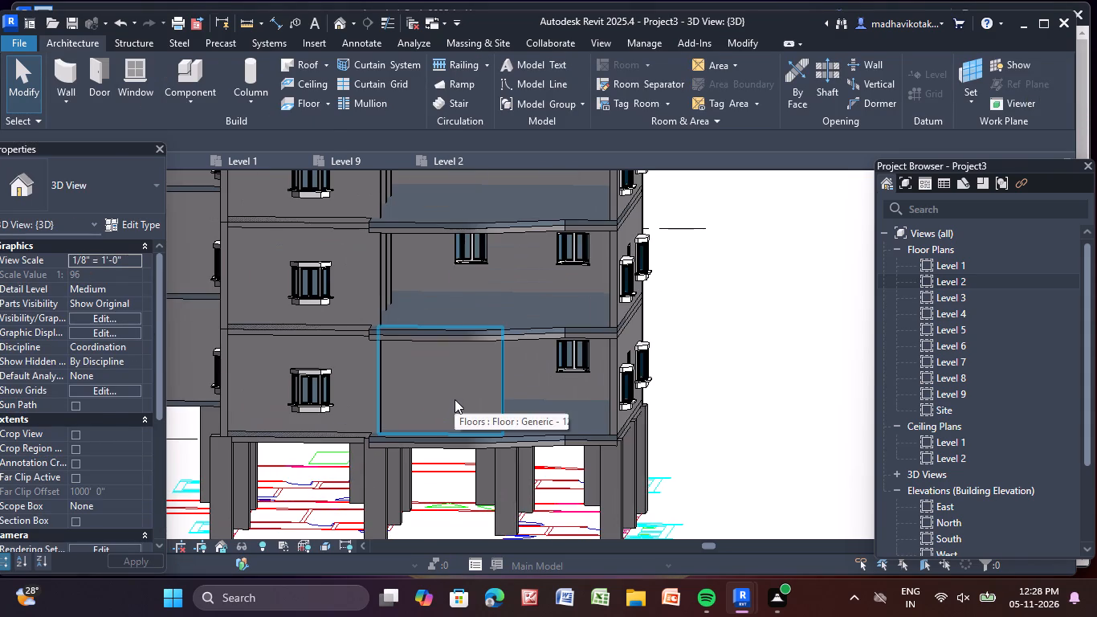
pyautogui.click(455, 399)
pyautogui.moveTo(451, 378); pyautogui.dragTo(424, 460, button='middle')
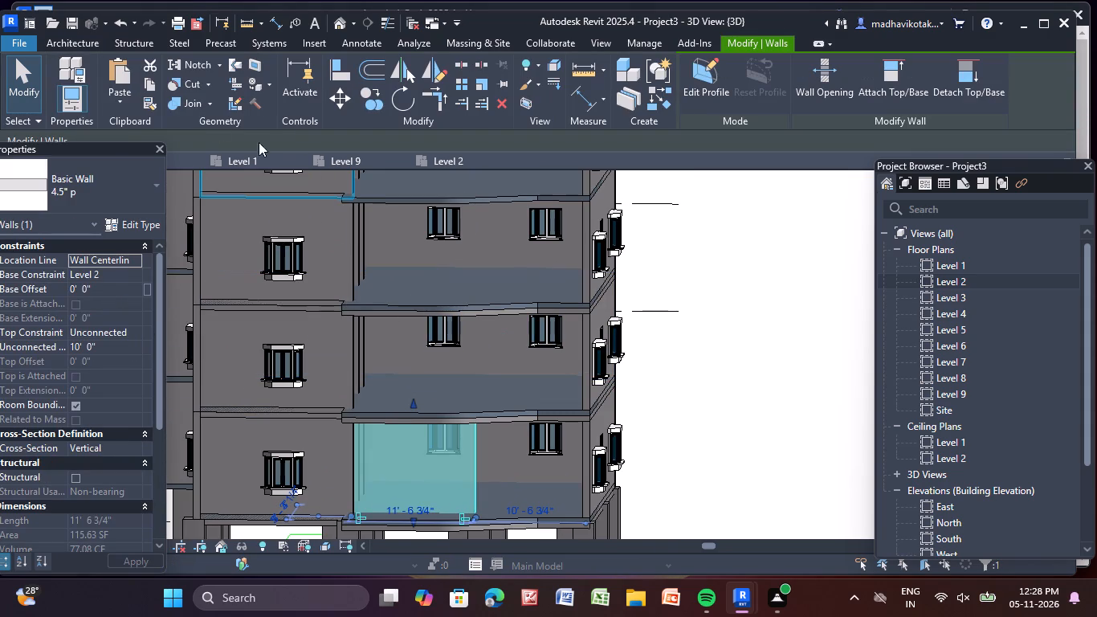
pyautogui.click(142, 79)
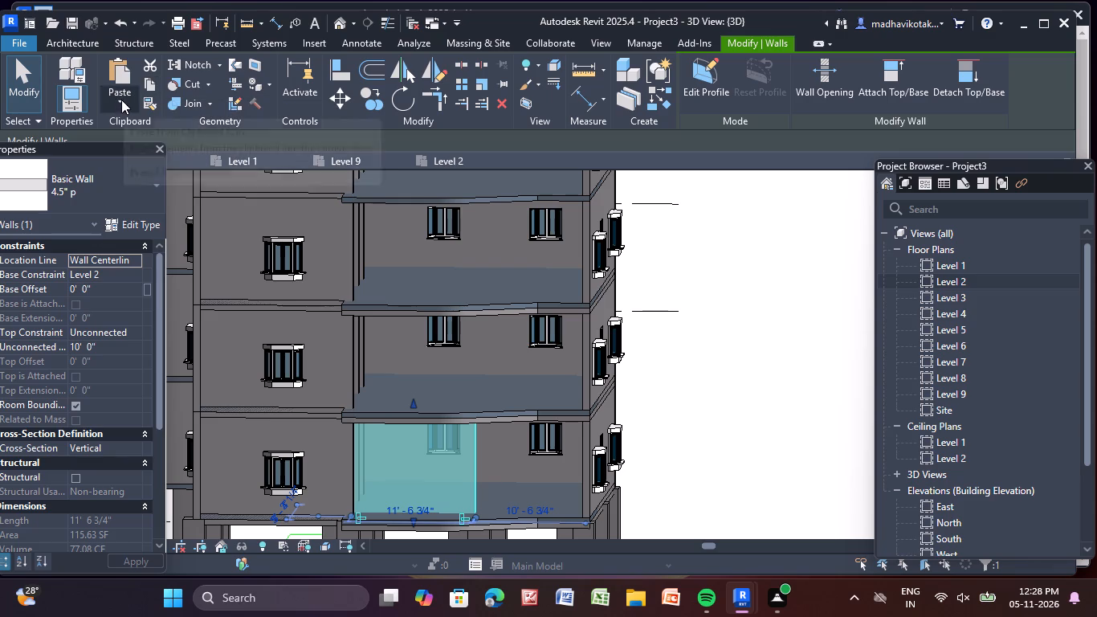
pyautogui.click(121, 100)
pyautogui.click(175, 166)
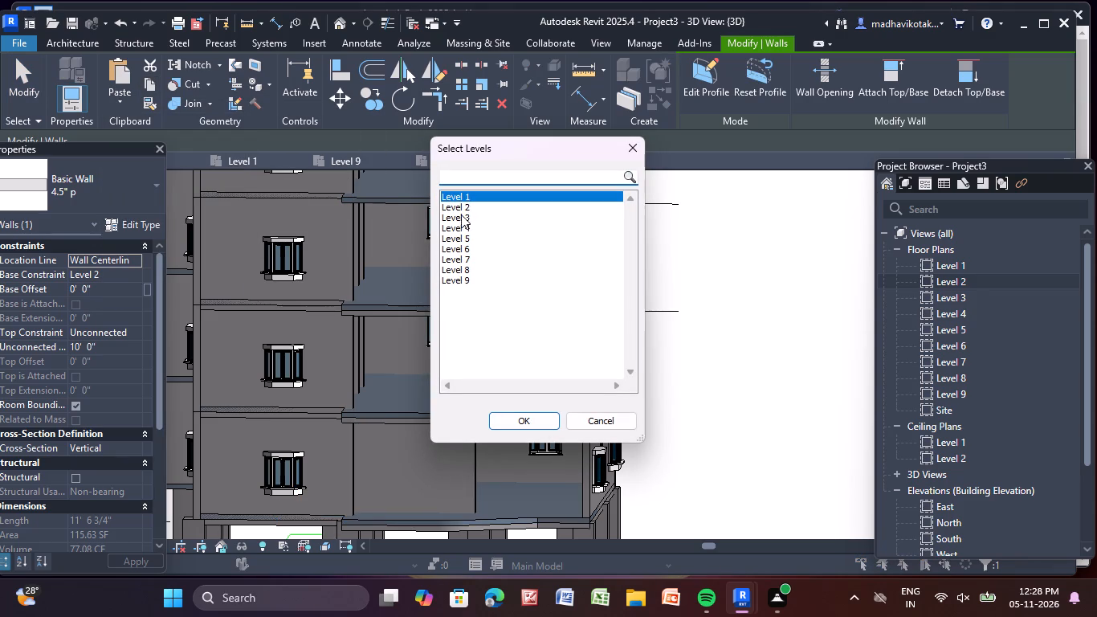
pyautogui.moveTo(460, 216); pyautogui.dragTo(459, 255)
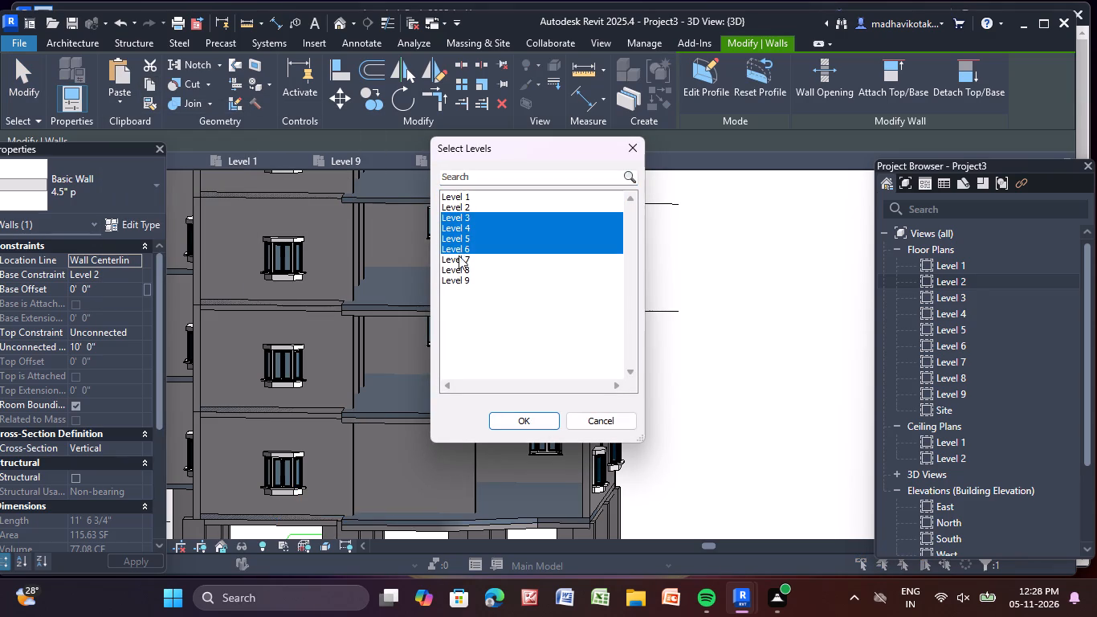
pyautogui.moveTo(459, 255); pyautogui.dragTo(457, 268)
pyautogui.click(524, 419)
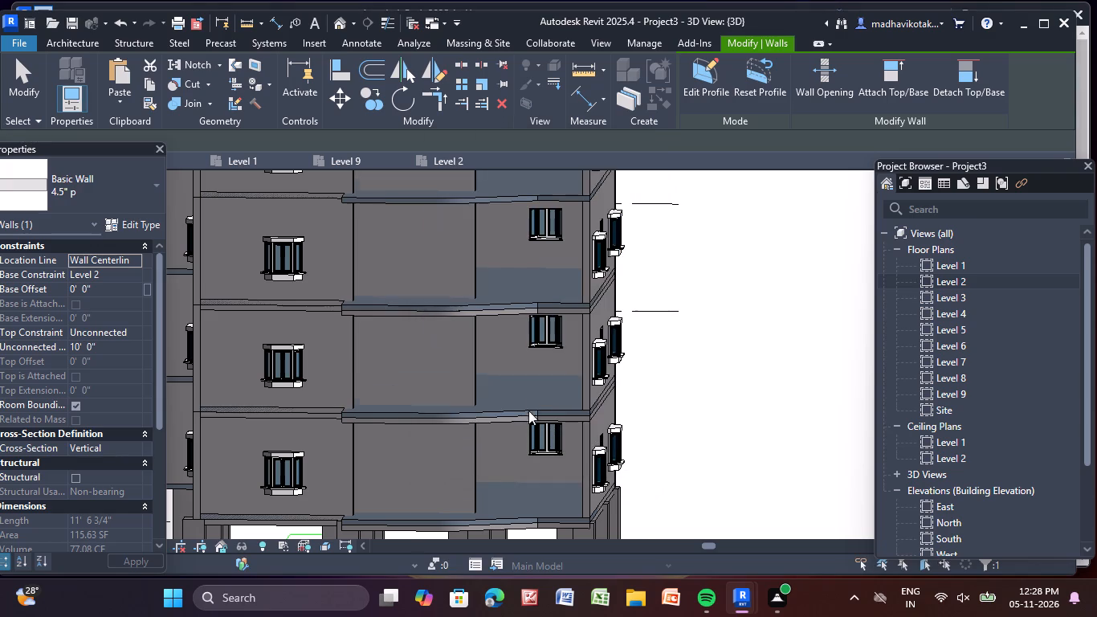
pyautogui.scroll(-4, 479, 349)
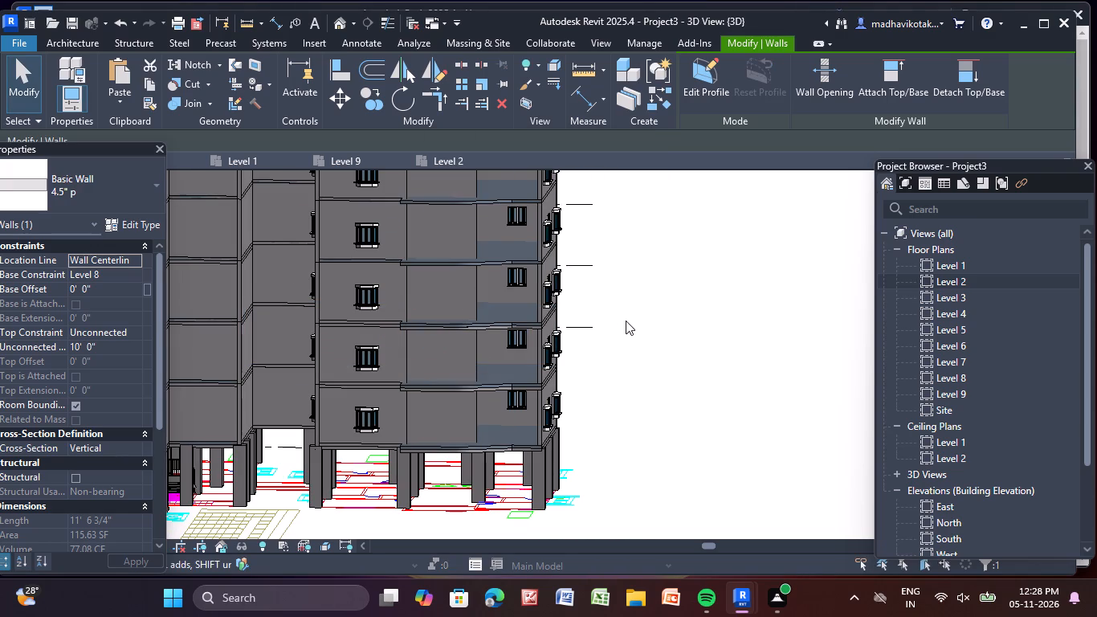
pyautogui.press('Escape')
pyautogui.press('Escape')
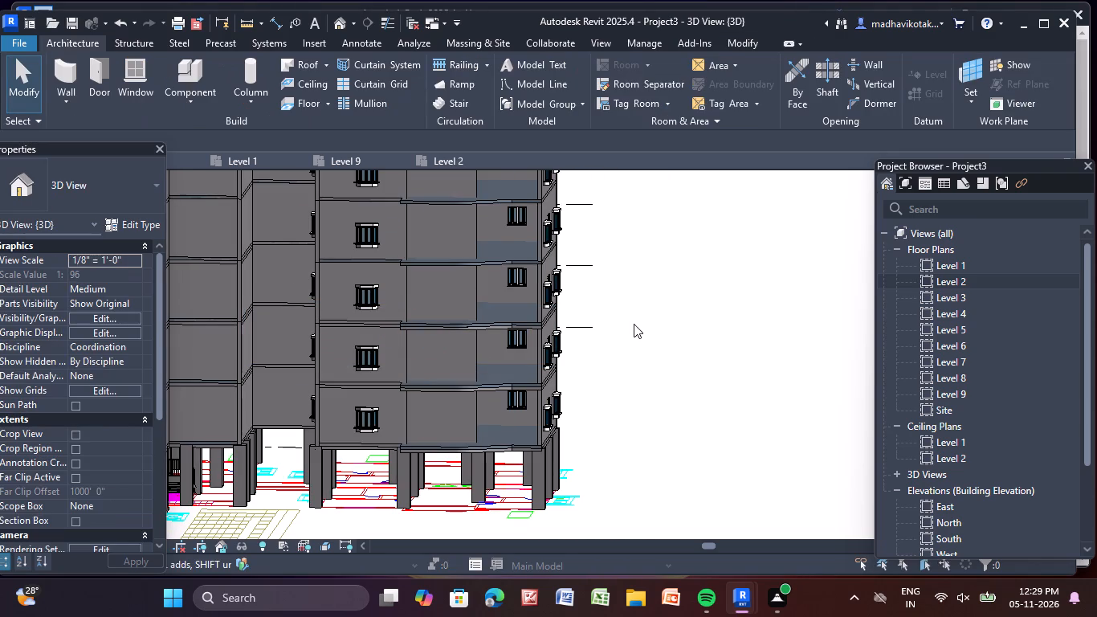
# On the Level 2 plan, draw a 4.5" p partition about 10' 5" long from the end flat's exterior wall to the interior column.
pyautogui.doubleClick(956, 277)
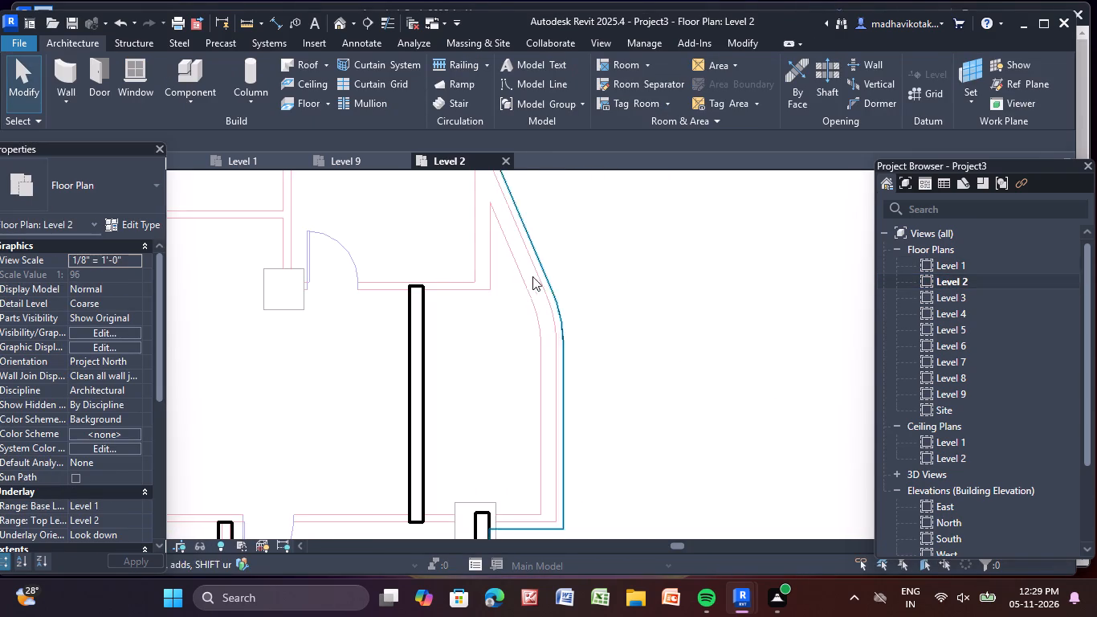
pyautogui.scroll(-9, 524, 275)
pyautogui.moveTo(519, 336); pyautogui.dragTo(520, 364, button='middle')
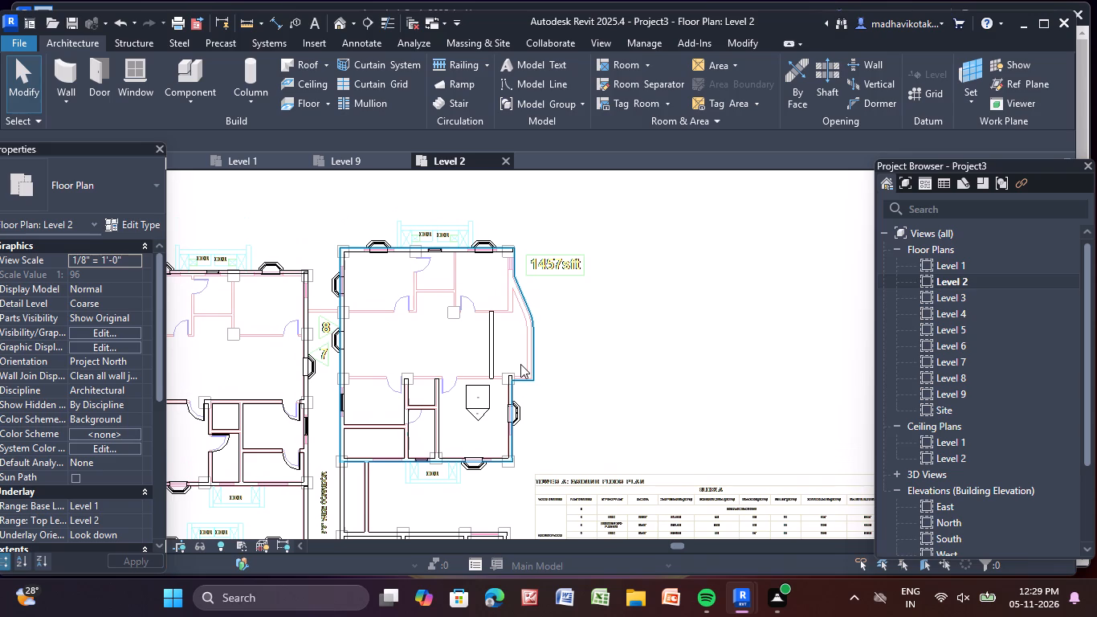
pyautogui.moveTo(508, 359); pyautogui.dragTo(728, 349, button='middle')
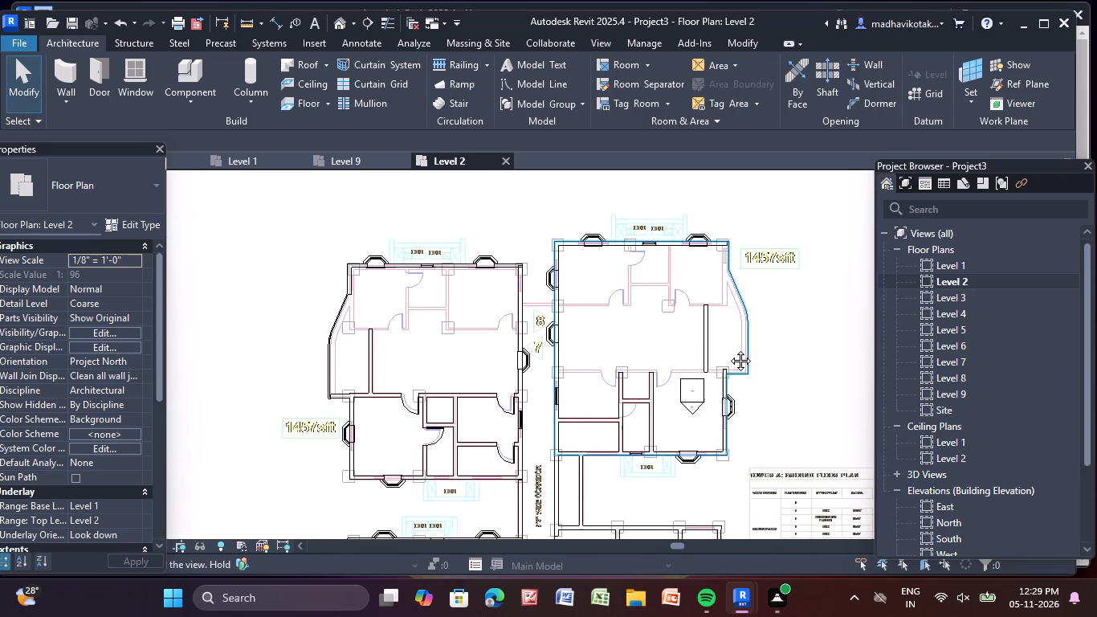
pyautogui.moveTo(728, 349); pyautogui.dragTo(719, 300, button='middle')
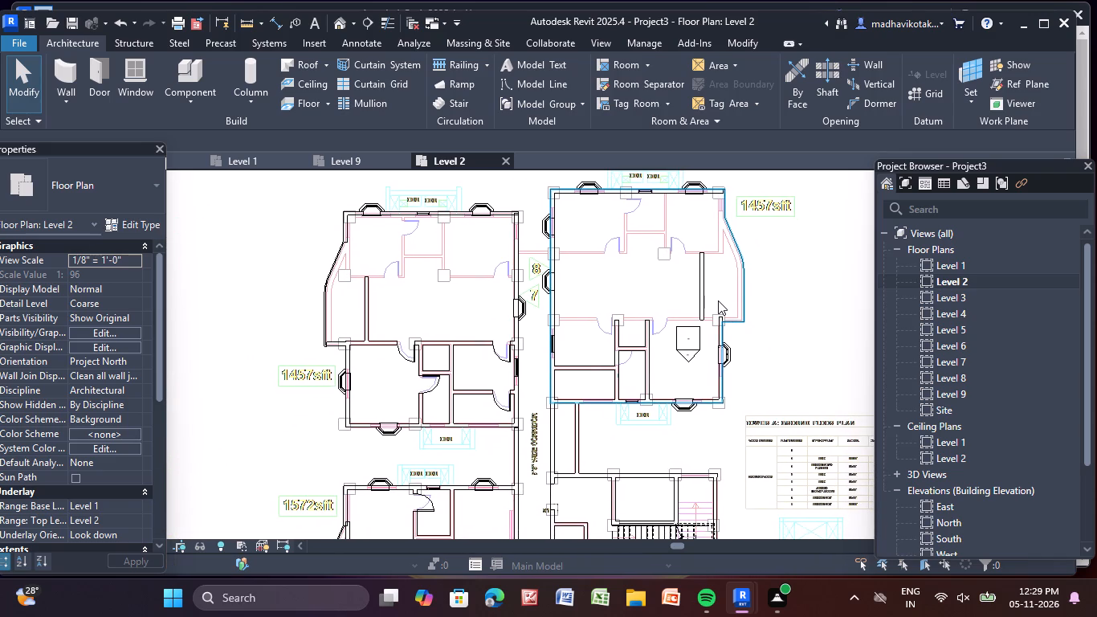
pyautogui.scroll(2, 695, 312)
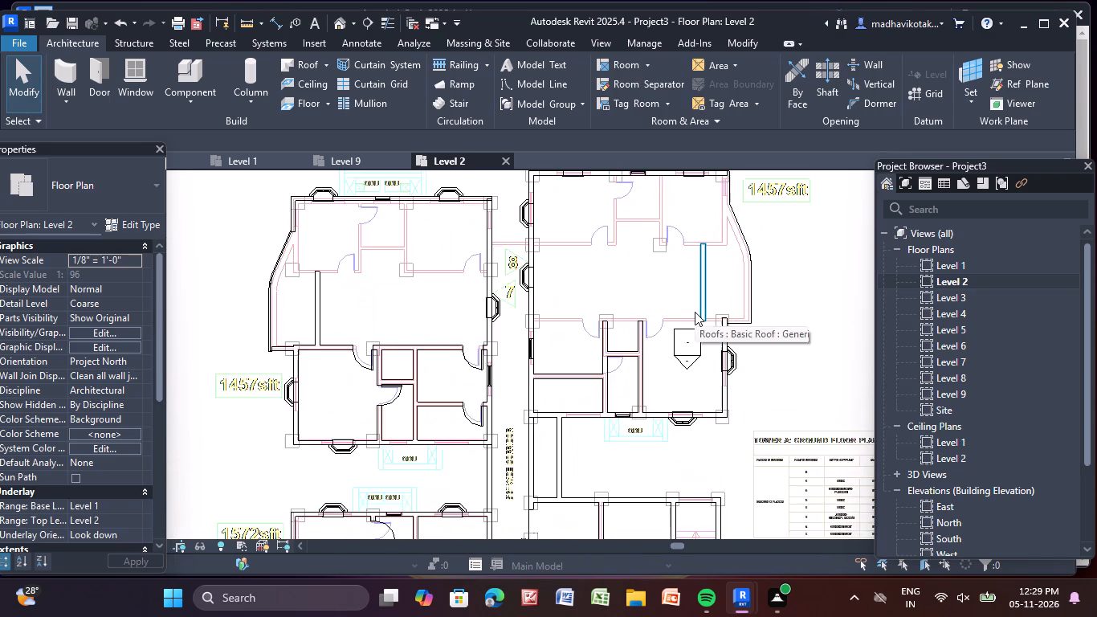
pyautogui.scroll(1, 695, 312)
pyautogui.click(65, 72)
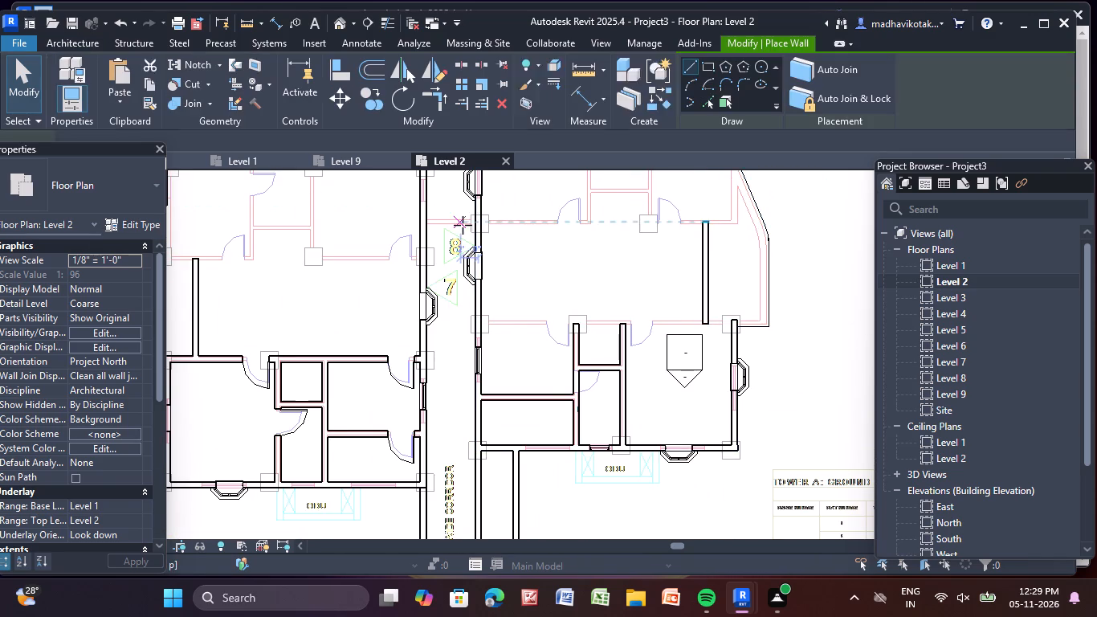
pyautogui.moveTo(461, 225); pyautogui.dragTo(331, 337, button='middle')
pyautogui.scroll(1, 331, 337)
pyautogui.scroll(3, 532, 363)
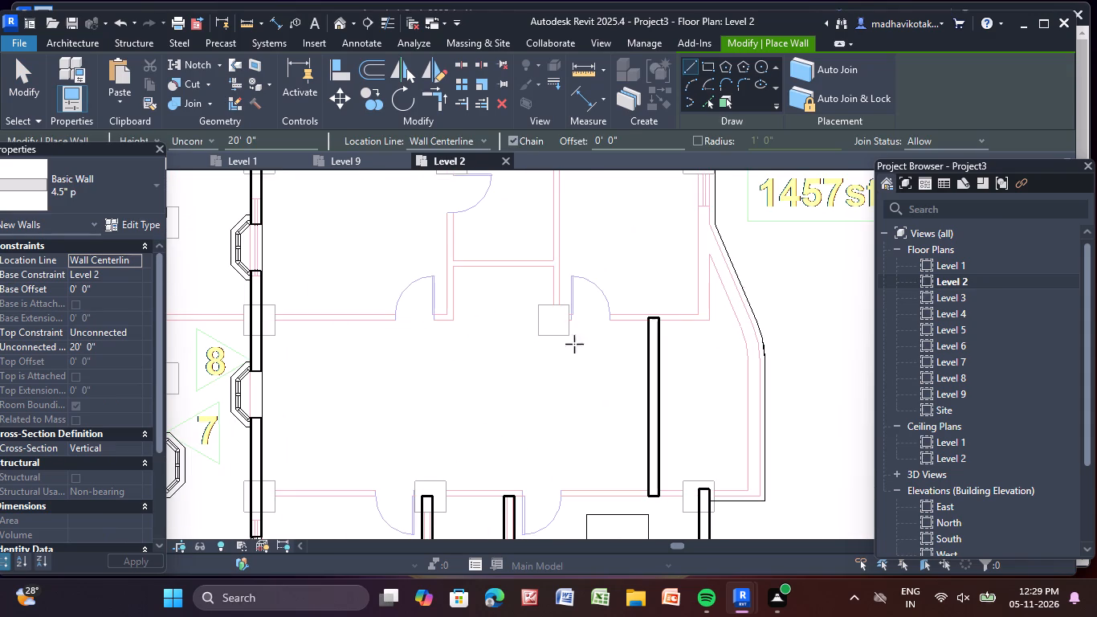
pyautogui.scroll(5, 693, 319)
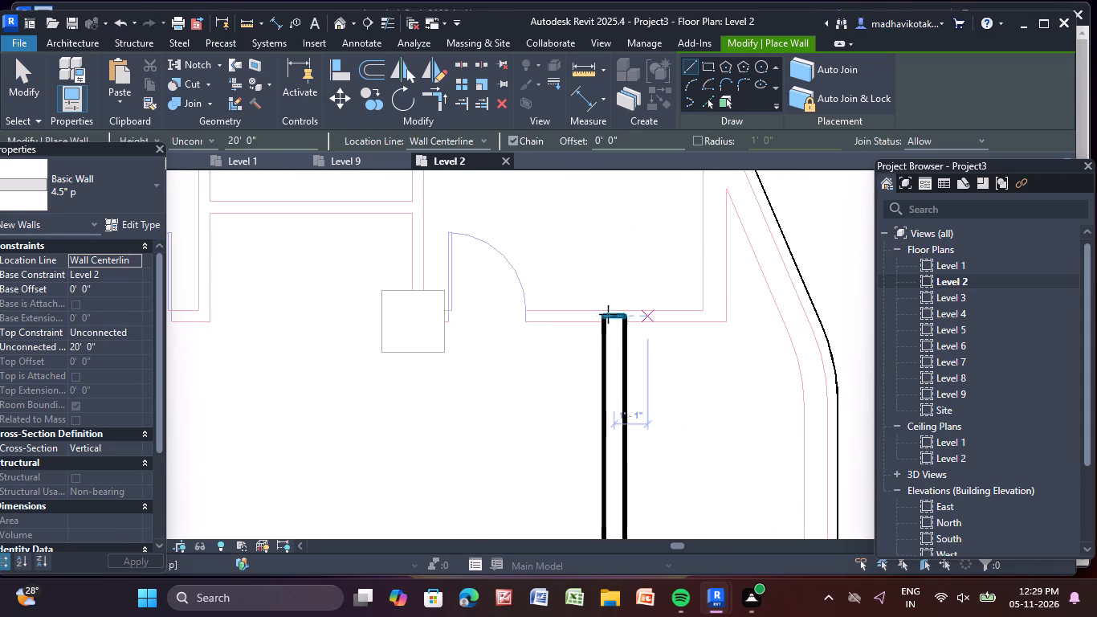
pyautogui.scroll(-5, 557, 337)
pyautogui.moveTo(487, 385); pyautogui.dragTo(451, 442, button='middle')
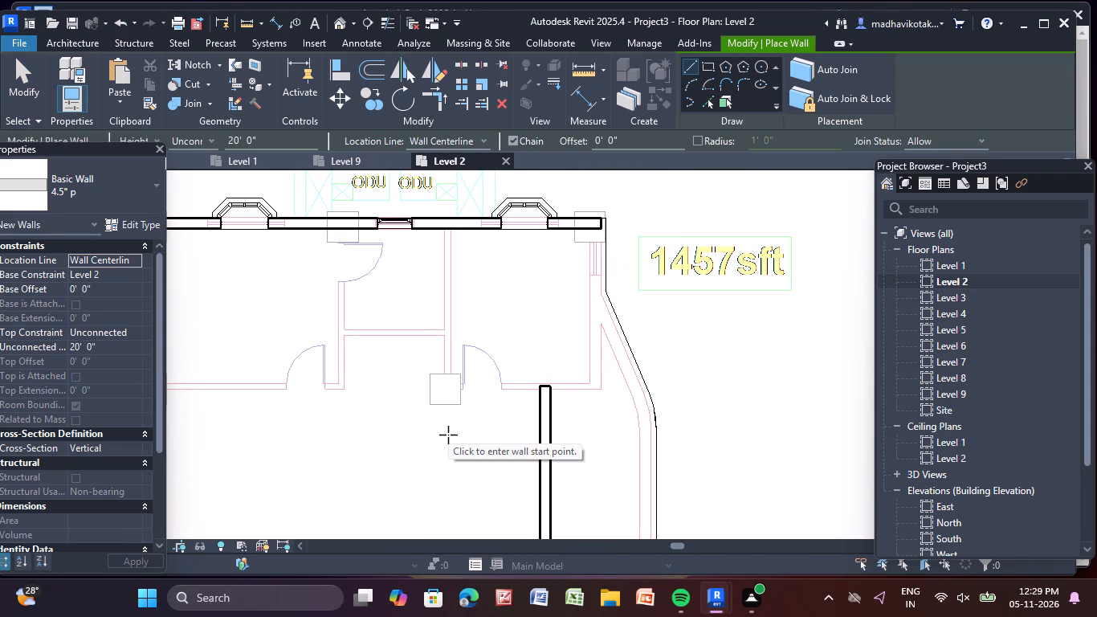
pyautogui.scroll(5, 444, 244)
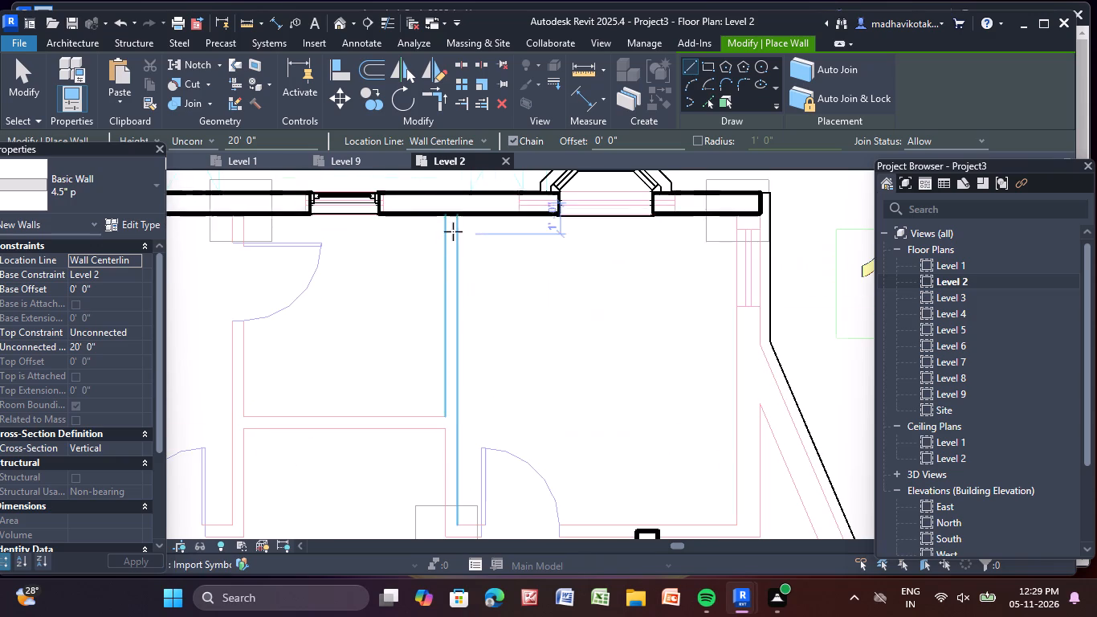
pyautogui.click(451, 219)
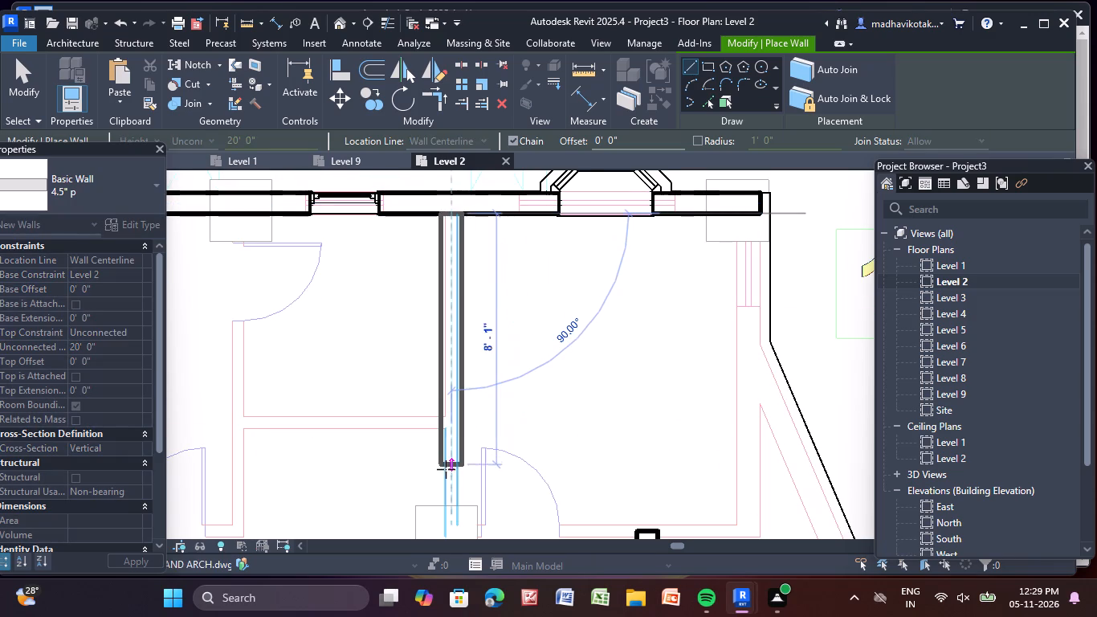
pyautogui.moveTo(447, 472); pyautogui.dragTo(427, 308, button='middle')
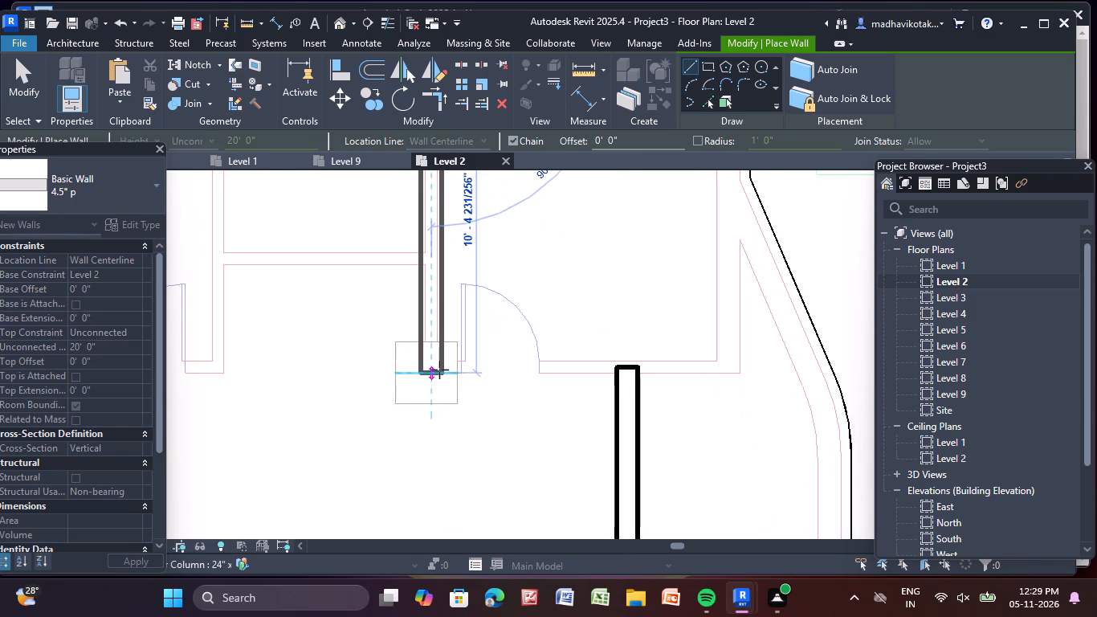
pyautogui.click(439, 370)
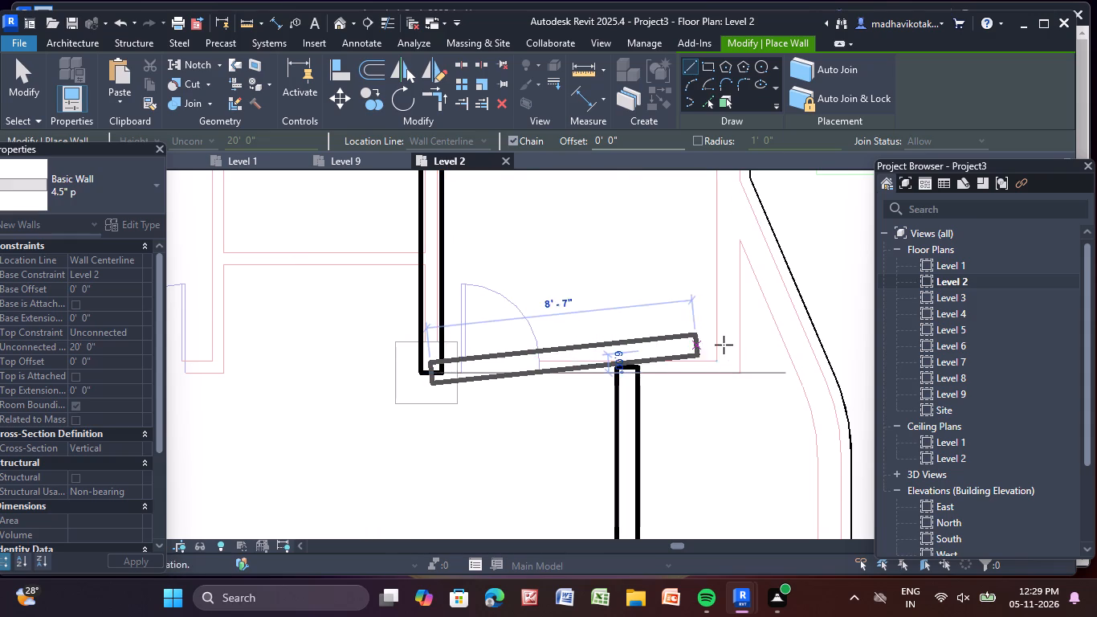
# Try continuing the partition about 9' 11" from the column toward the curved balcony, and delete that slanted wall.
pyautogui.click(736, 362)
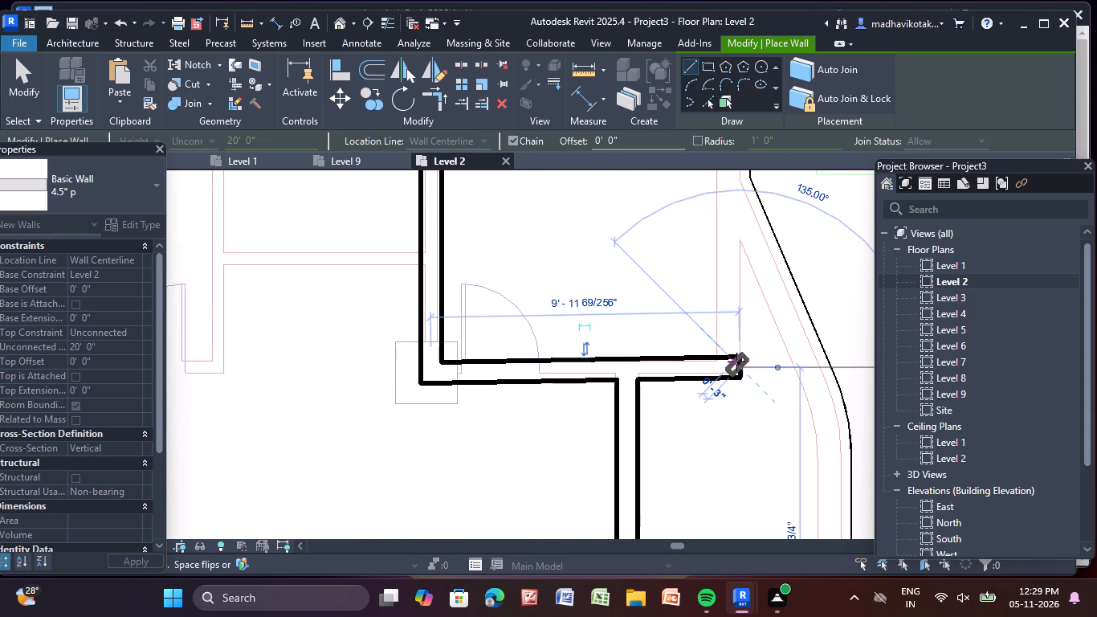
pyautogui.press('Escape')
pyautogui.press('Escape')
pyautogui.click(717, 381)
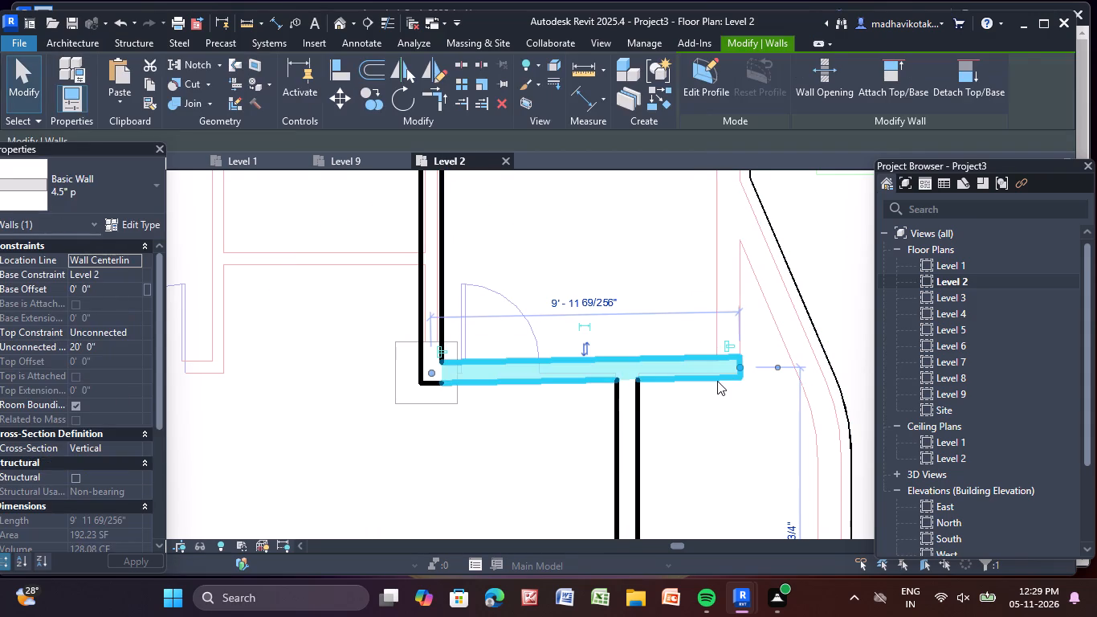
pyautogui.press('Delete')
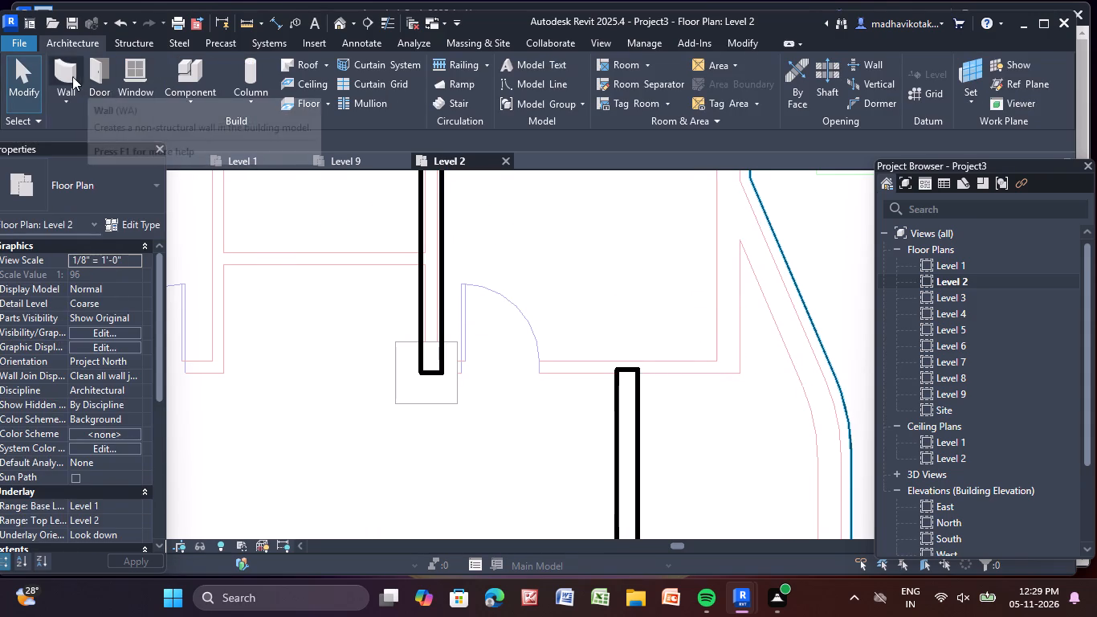
# Draw a straight 4.5" p wall about 9' 7 1/4" long from the partition's column end to the bedroom corner beside the balcony.
pyautogui.click(72, 76)
pyautogui.scroll(3, 426, 402)
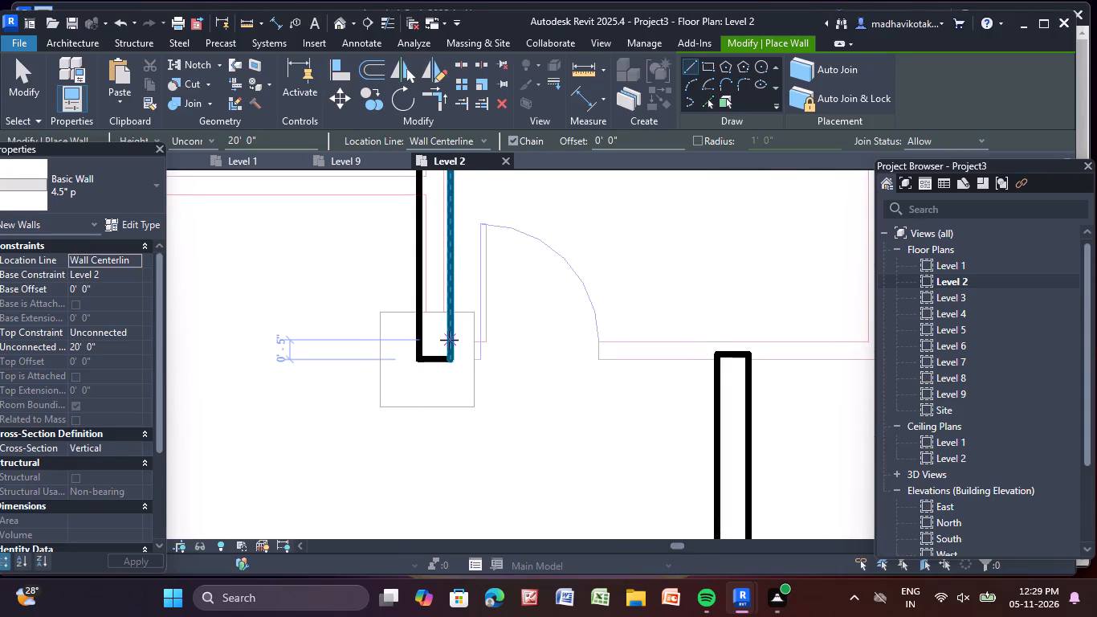
pyautogui.click(452, 347)
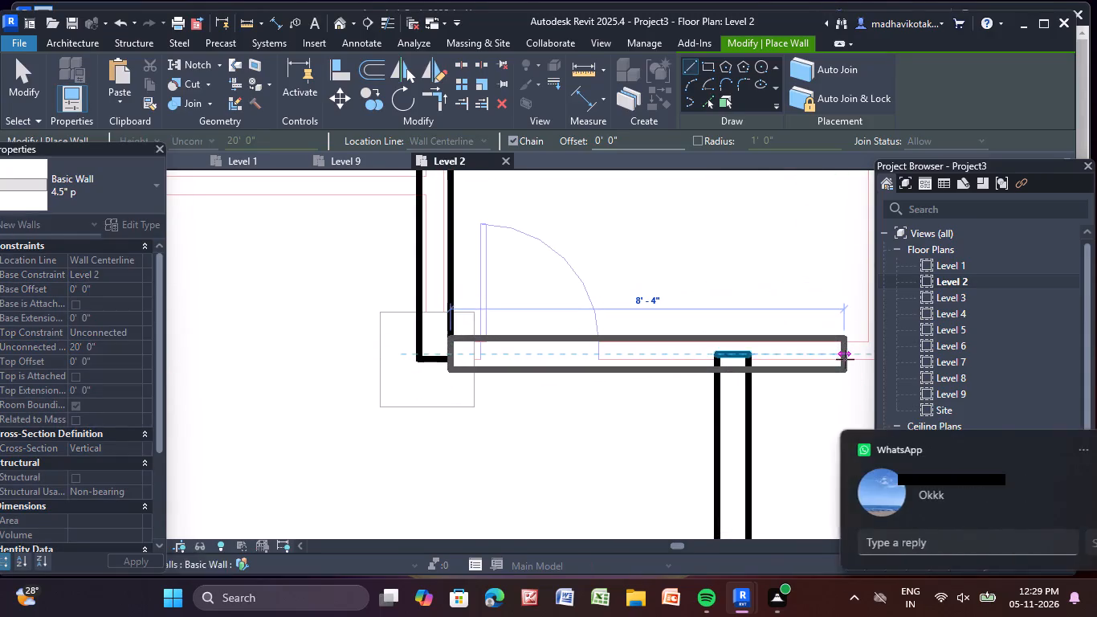
pyautogui.moveTo(844, 358); pyautogui.dragTo(693, 362, button='middle')
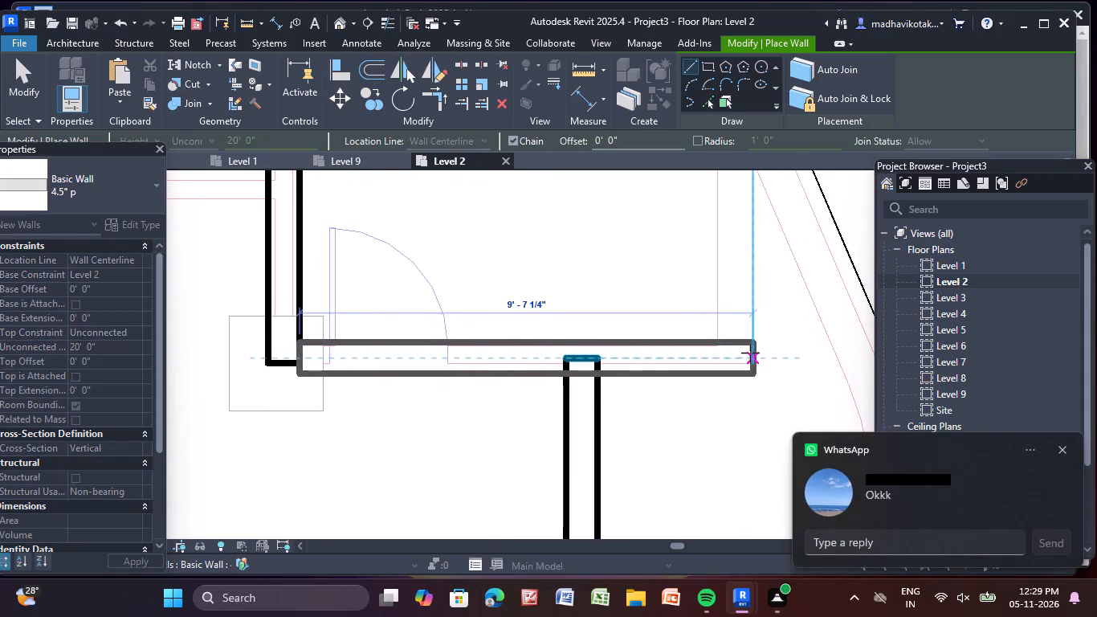
pyautogui.click(750, 353)
pyautogui.press('Delete')
pyautogui.press('Delete')
pyautogui.press('Delete')
pyautogui.scroll(-7, 729, 348)
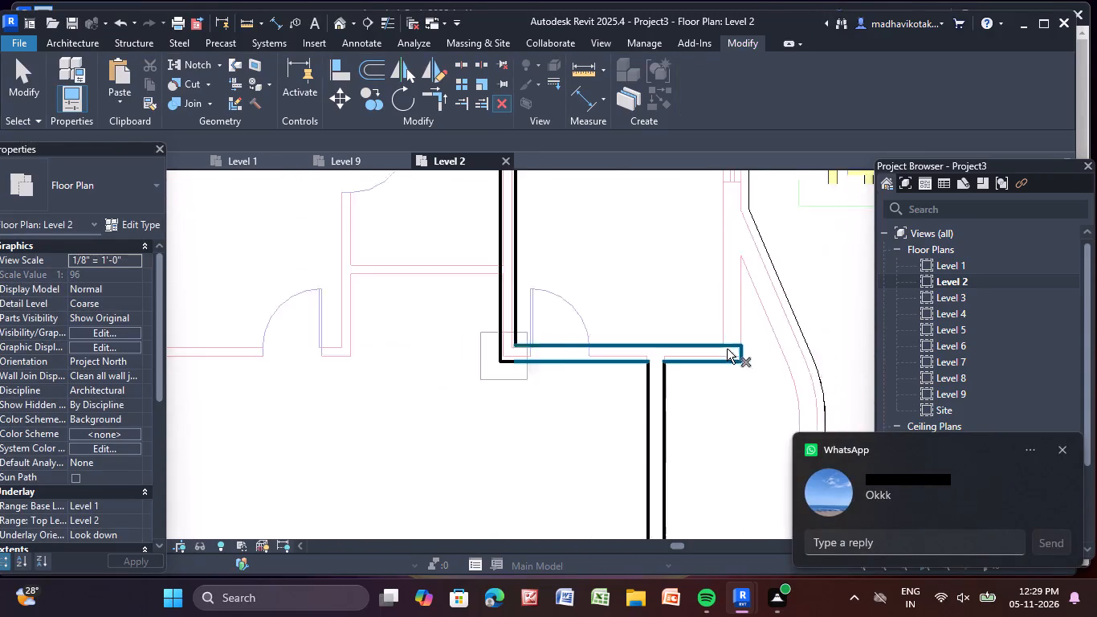
pyautogui.scroll(-4, 397, 401)
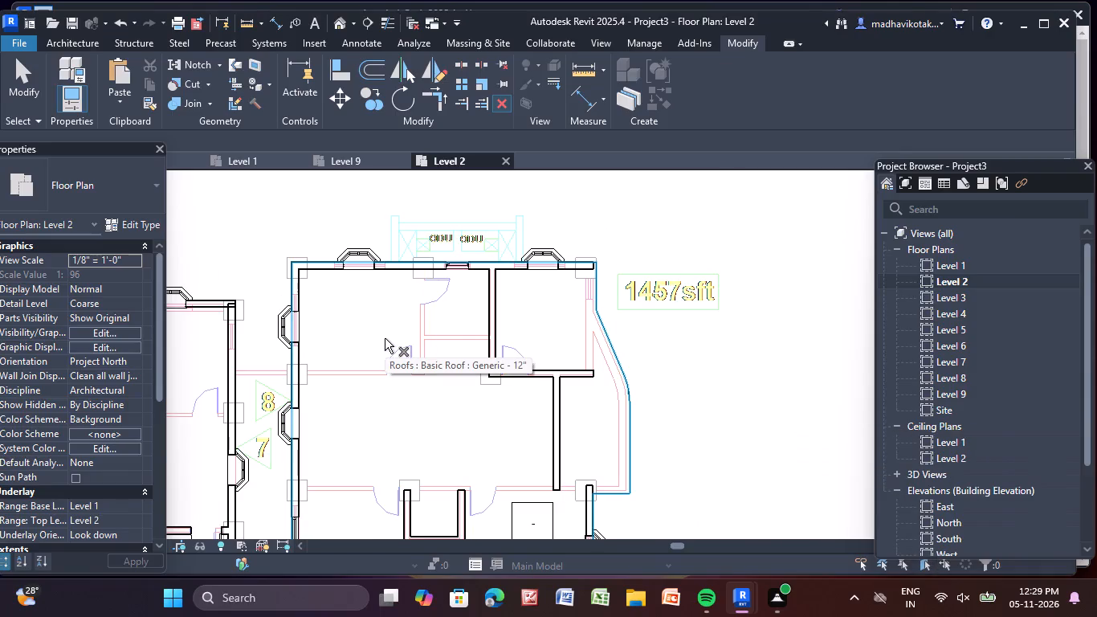
pyautogui.click(385, 338)
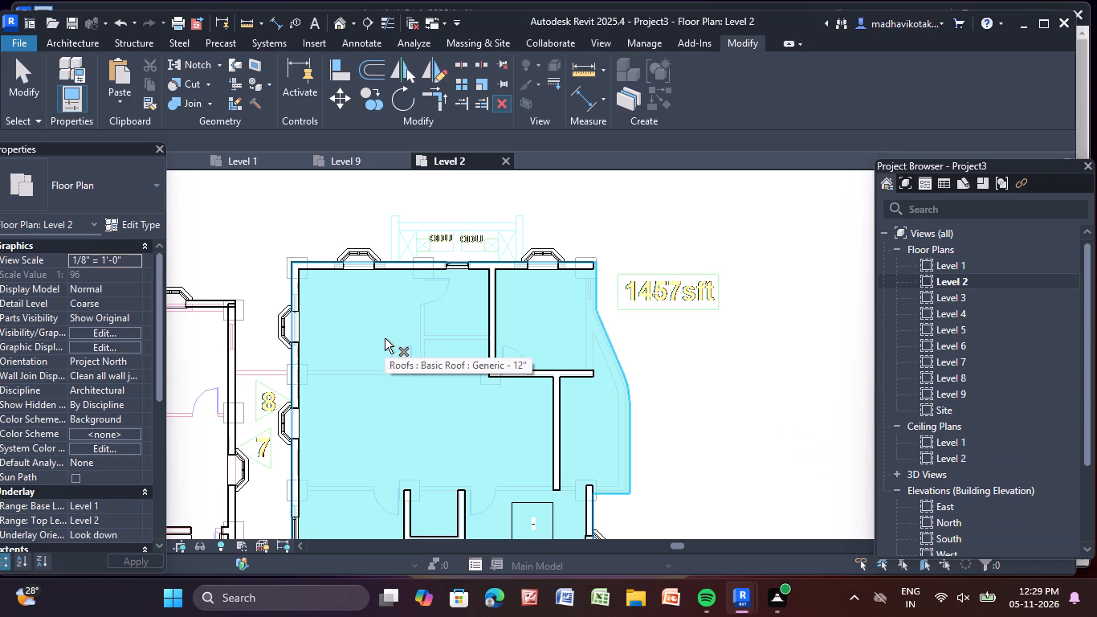
pyautogui.press('Escape')
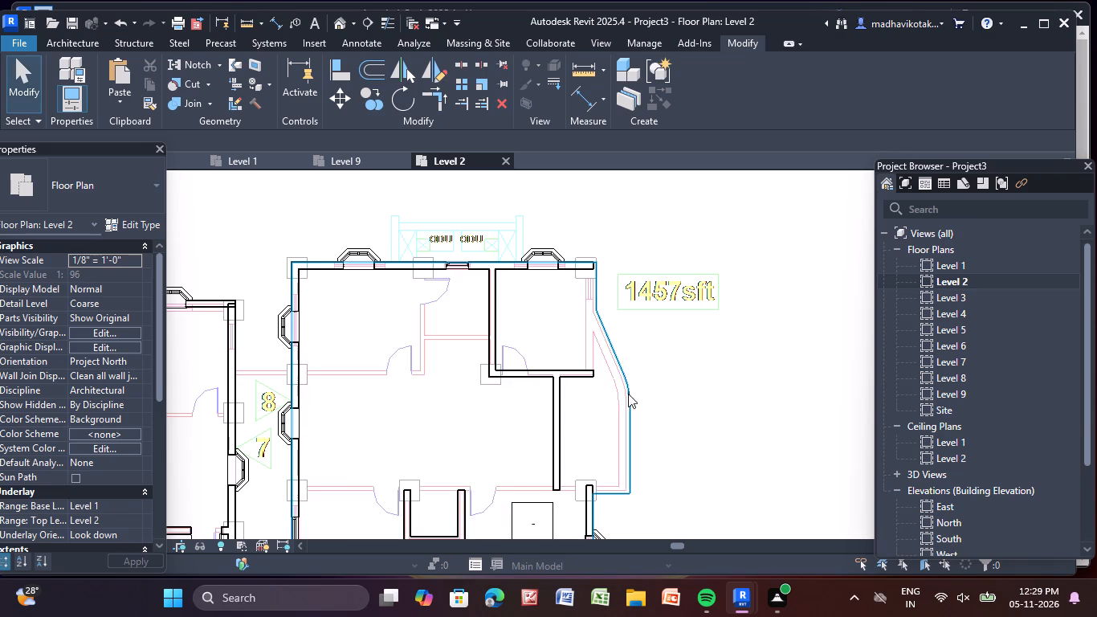
# In the 3D view, set the unconnected height of the new partition between exterior wall and column to 10'.
pyautogui.scroll(-1, 648, 393)
pyautogui.moveTo(659, 389); pyautogui.dragTo(680, 390, button='middle')
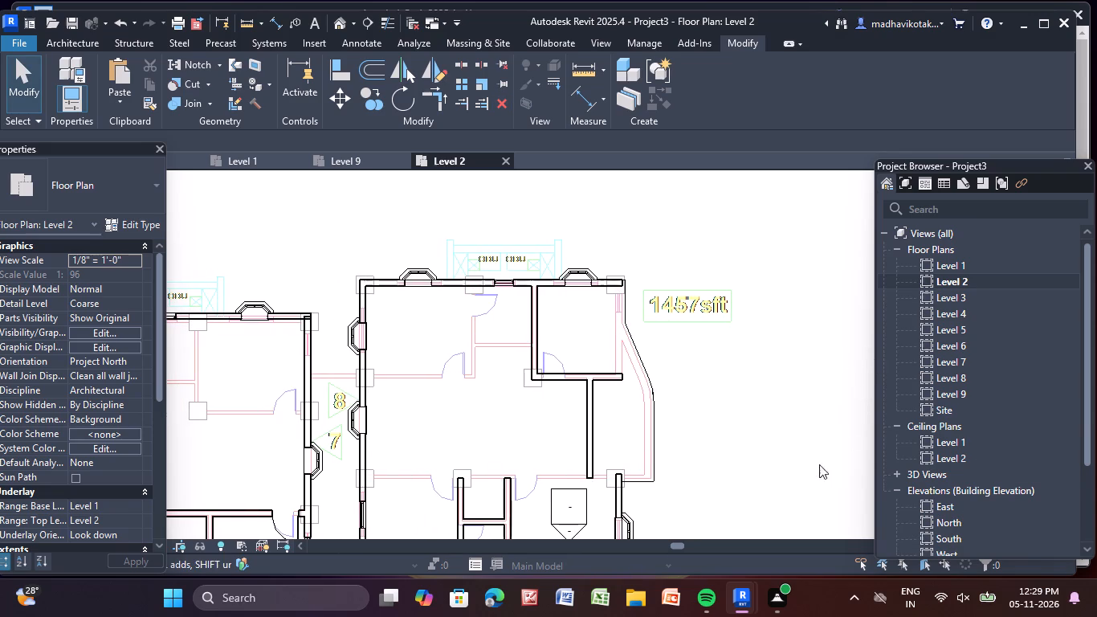
pyautogui.scroll(-3, 669, 414)
pyautogui.moveTo(658, 394); pyautogui.dragTo(598, 324, button='middle')
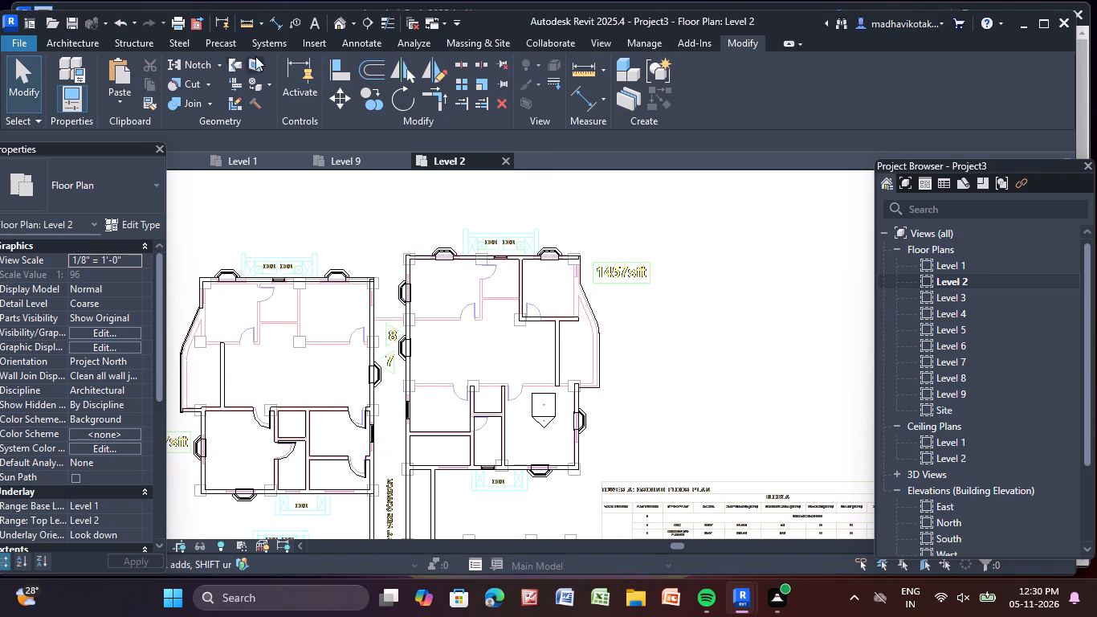
pyautogui.click(338, 17)
pyautogui.moveTo(623, 291); pyautogui.dragTo(623, 297, button='middle')
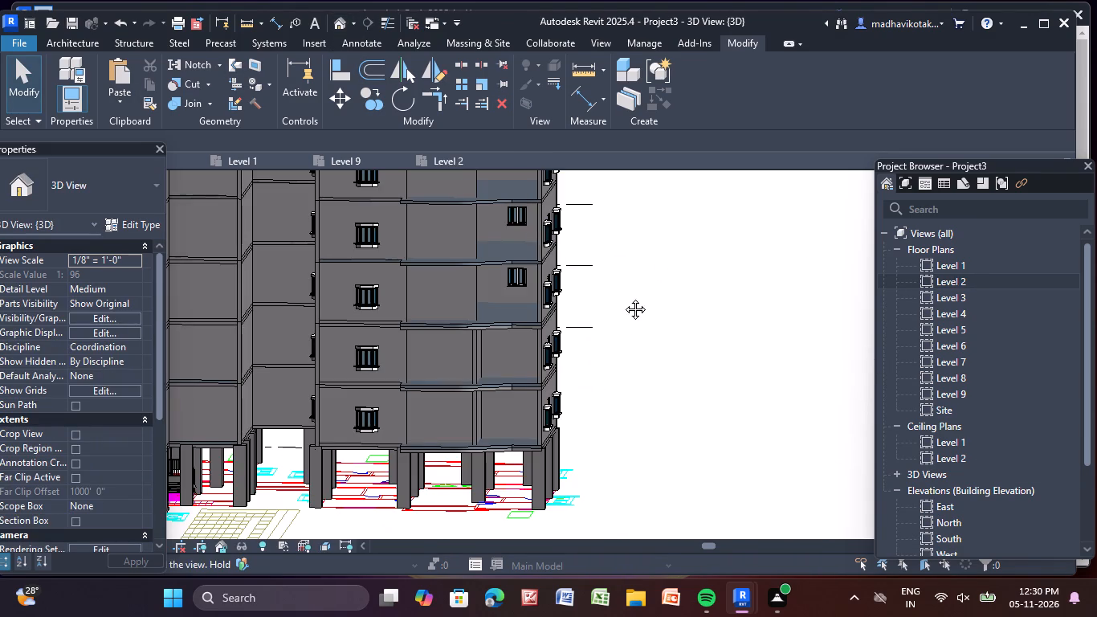
pyautogui.moveTo(623, 297); pyautogui.dragTo(636, 338, button='middle')
pyautogui.scroll(3, 532, 458)
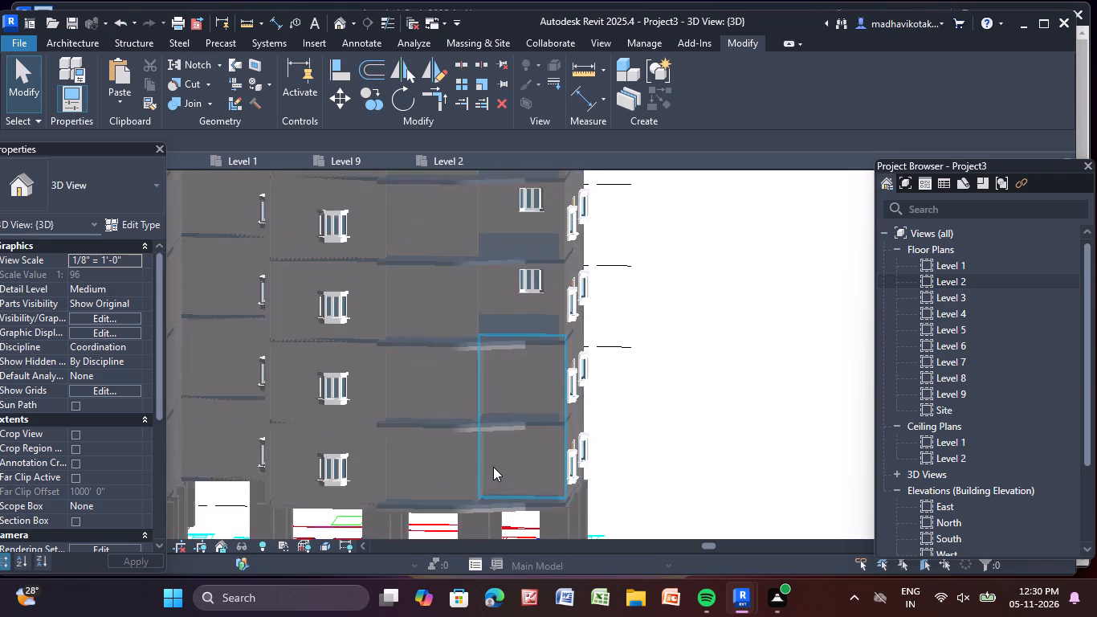
pyautogui.scroll(3, 487, 475)
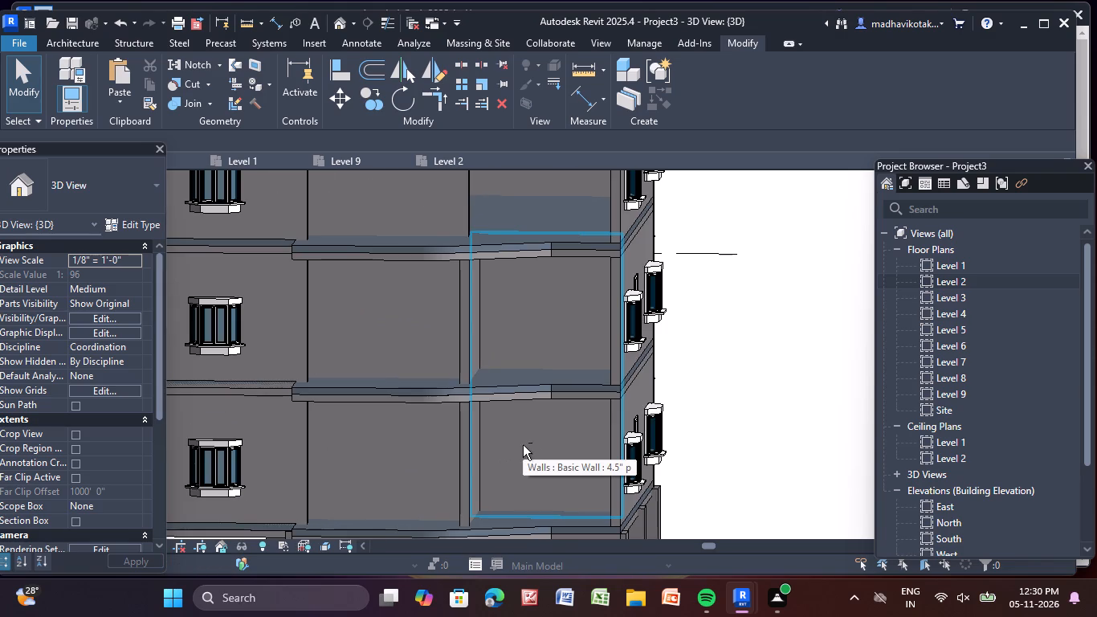
pyautogui.keyDown('shift'); pyautogui.middleClick(523, 445); pyautogui.keyUp('shift')
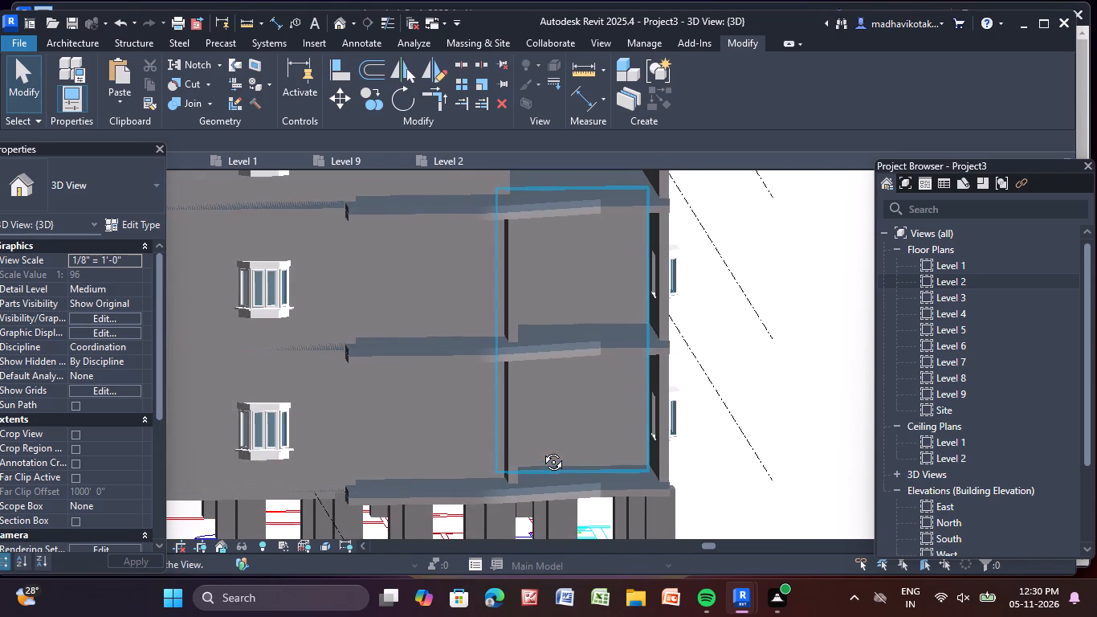
pyautogui.scroll(-4, 525, 448)
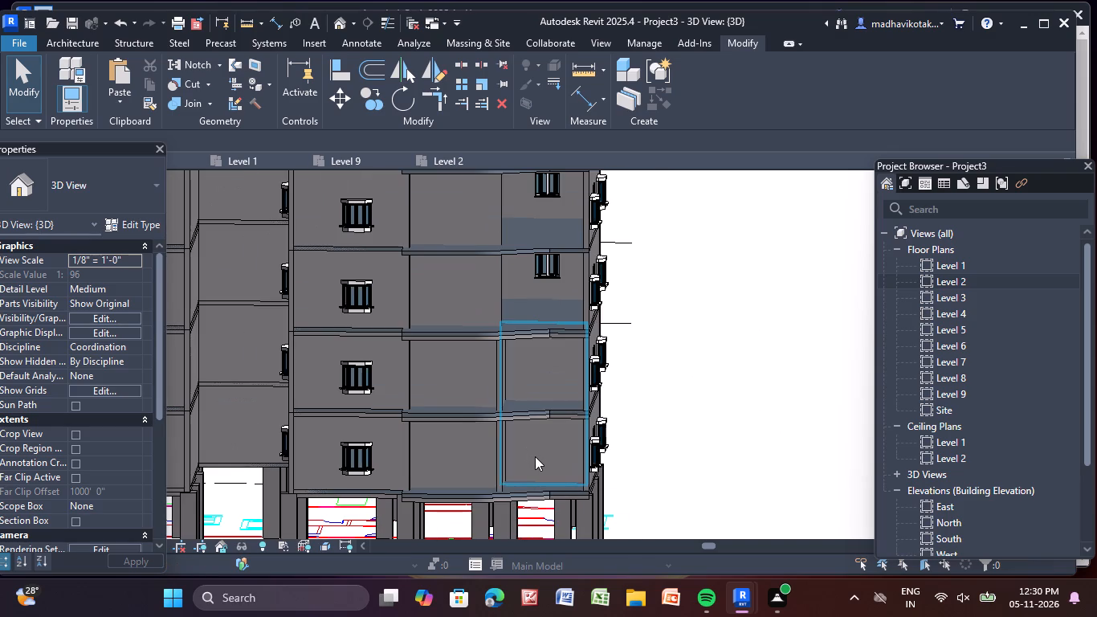
pyautogui.click(557, 374)
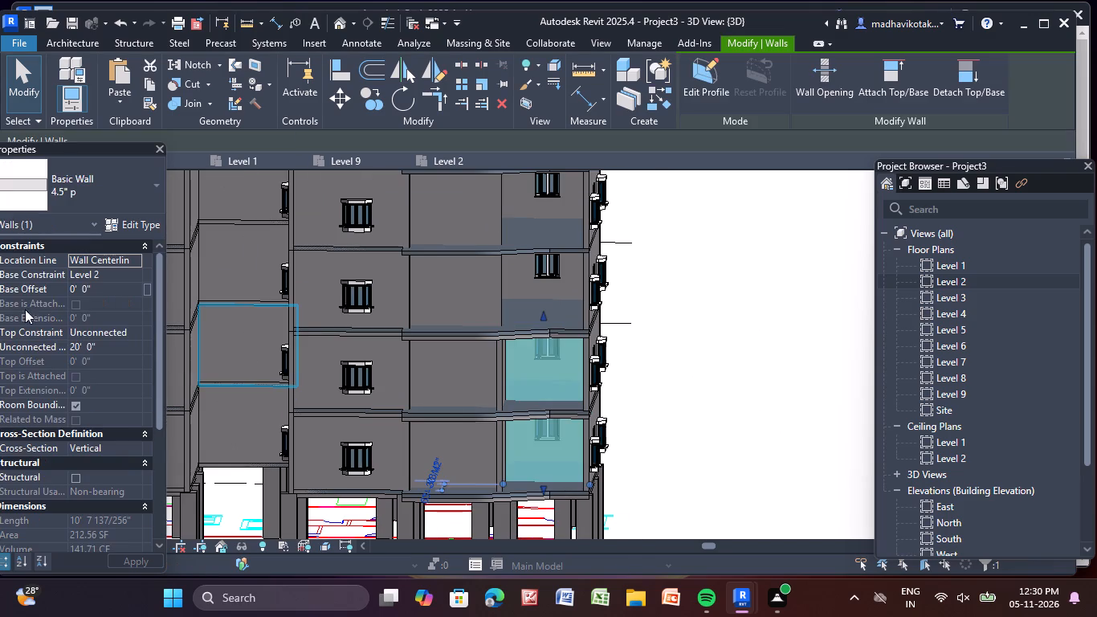
pyautogui.click(118, 347)
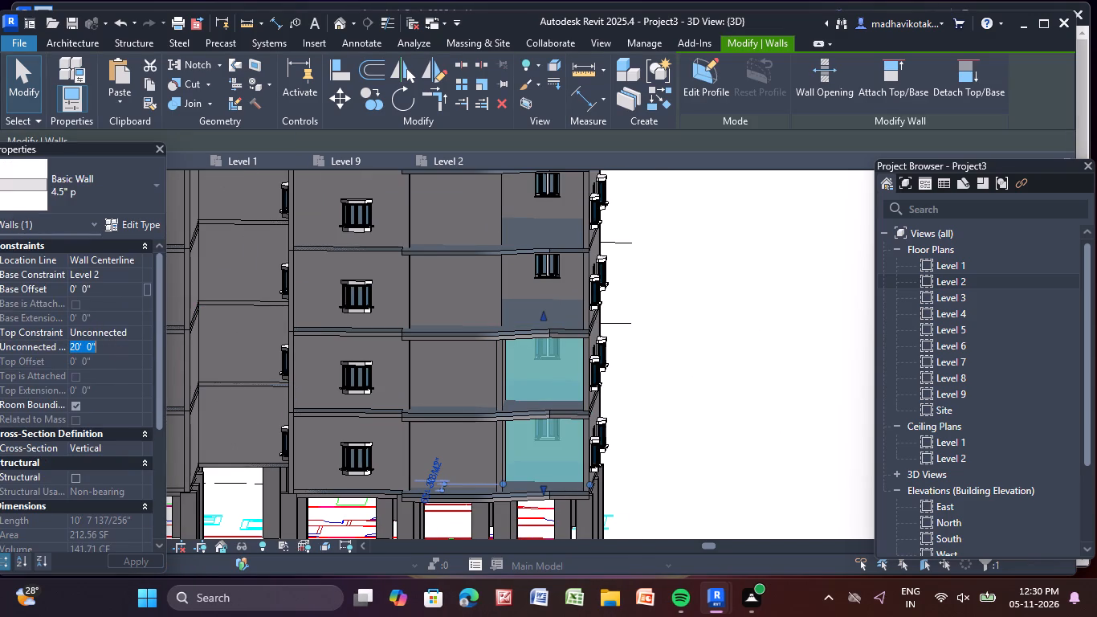
pyautogui.press('BackSpace')
pyautogui.write("10'")
pyautogui.press('Return')
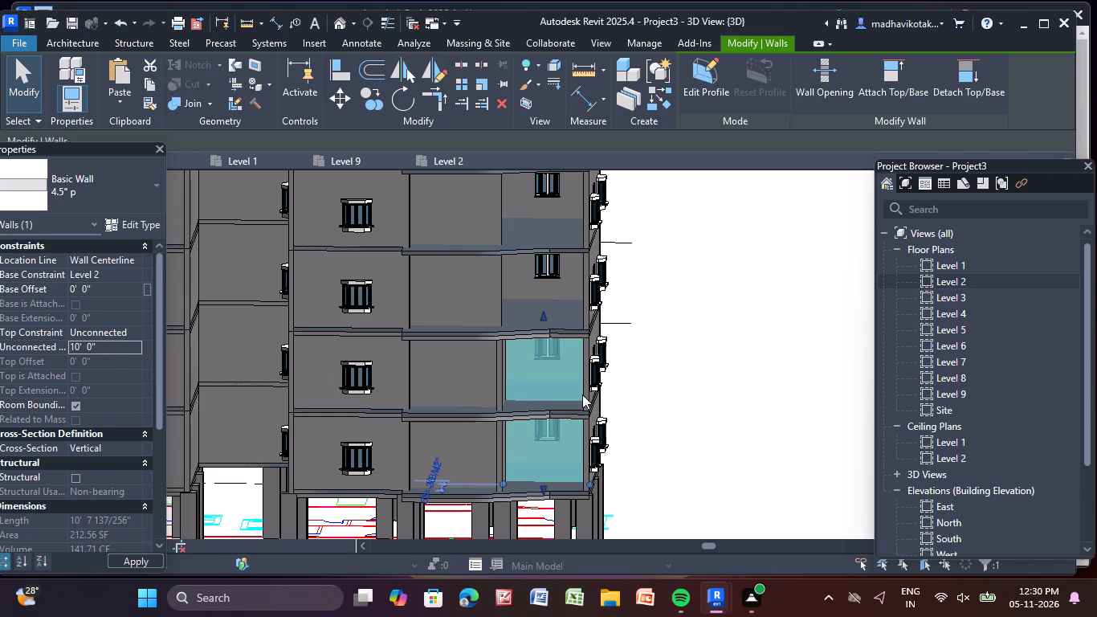
pyautogui.click(698, 387)
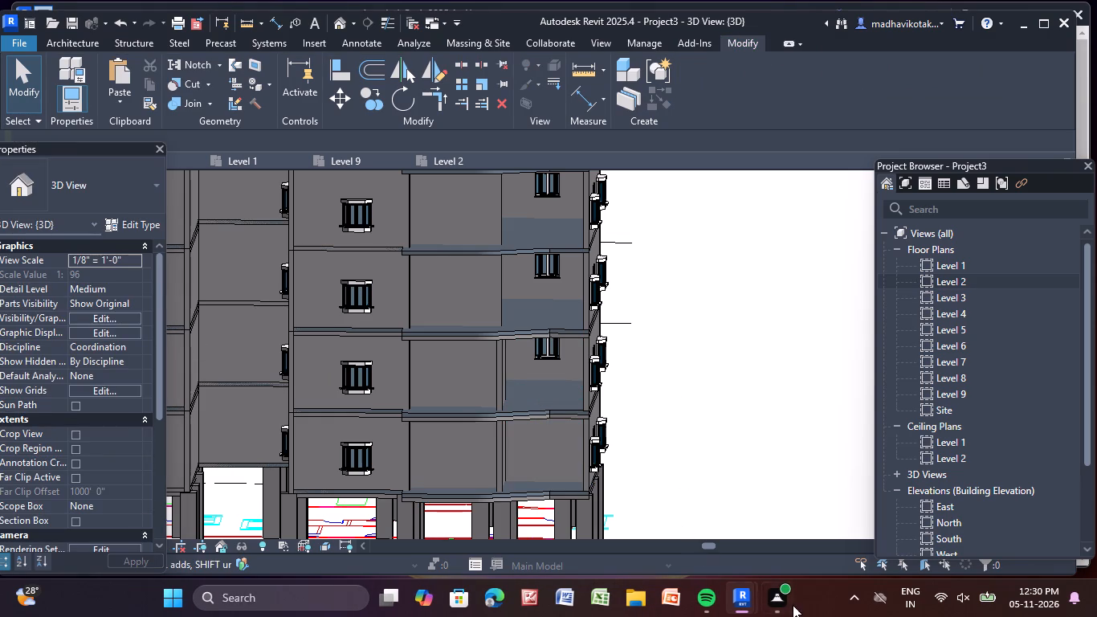
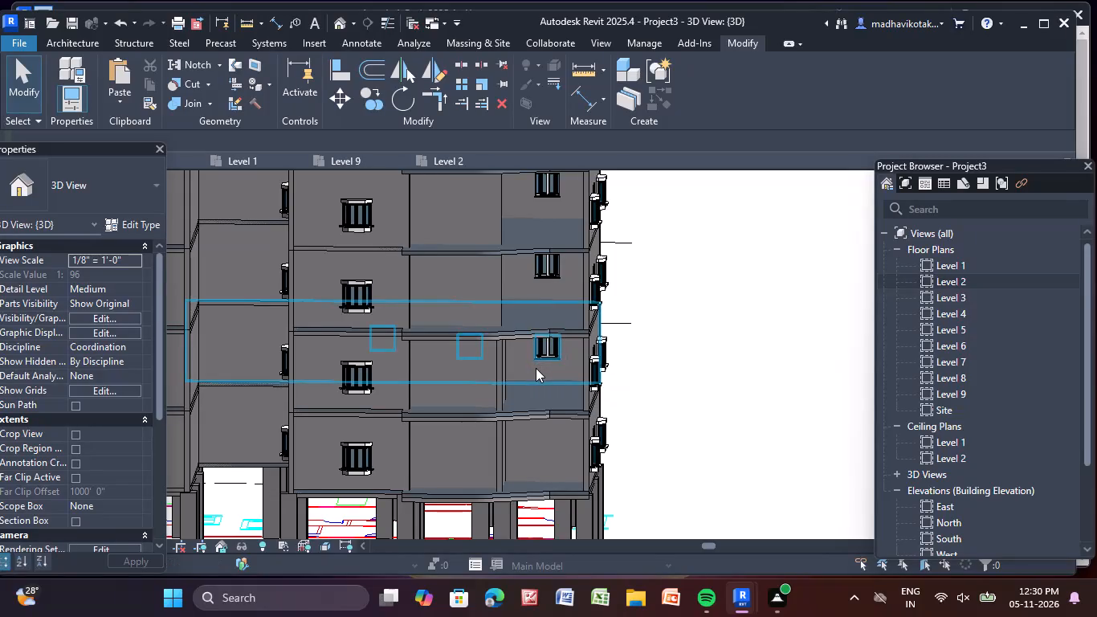
# Copy the end flat's 10' high 4.5" p partition between exterior wall and column, and paste it aligned to Levels 2 to 8.
pyautogui.click(540, 450)
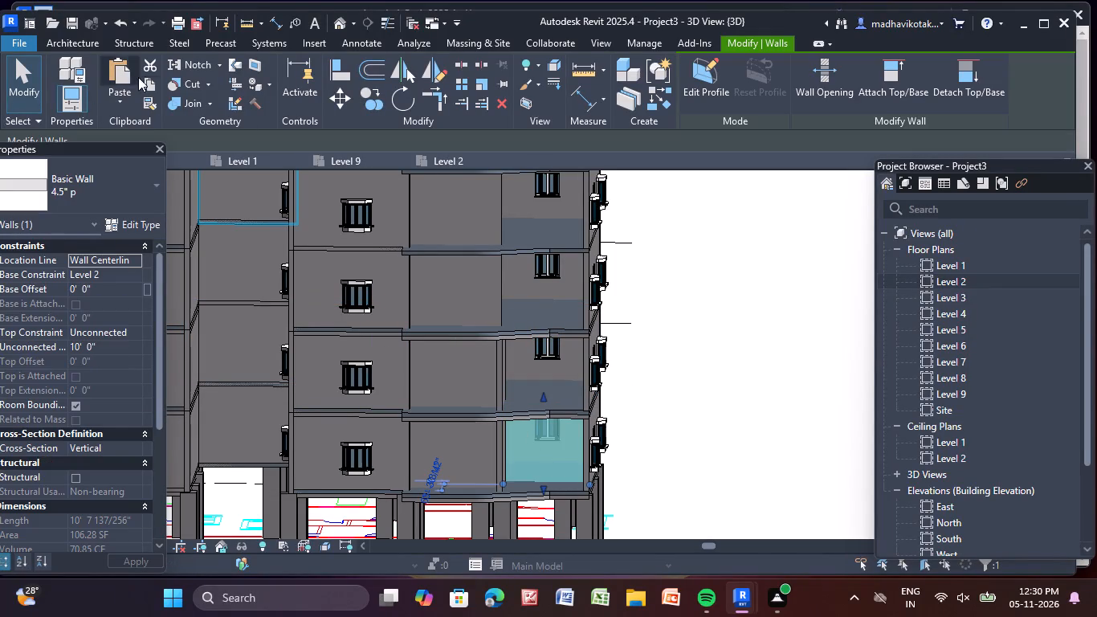
pyautogui.click(149, 79)
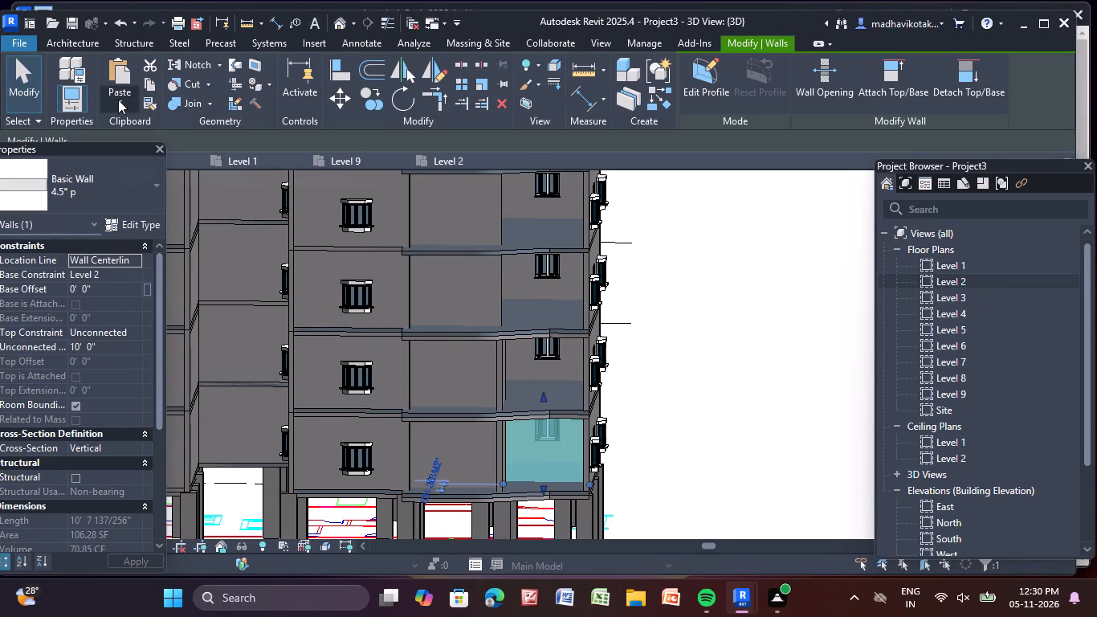
pyautogui.click(118, 100)
pyautogui.click(194, 165)
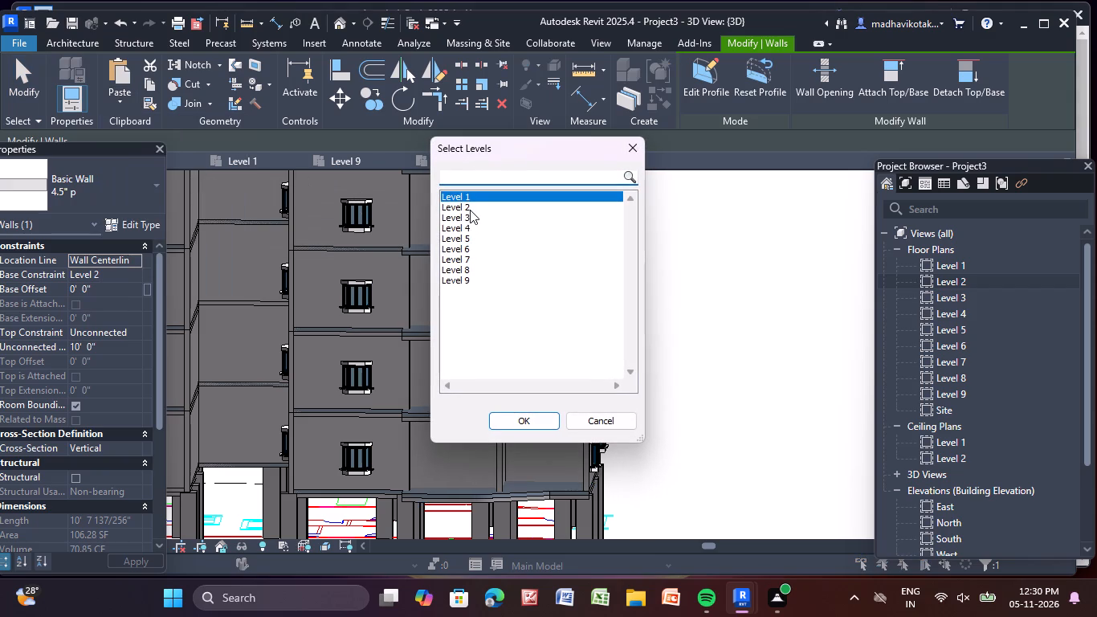
pyautogui.moveTo(467, 211); pyautogui.dragTo(472, 272)
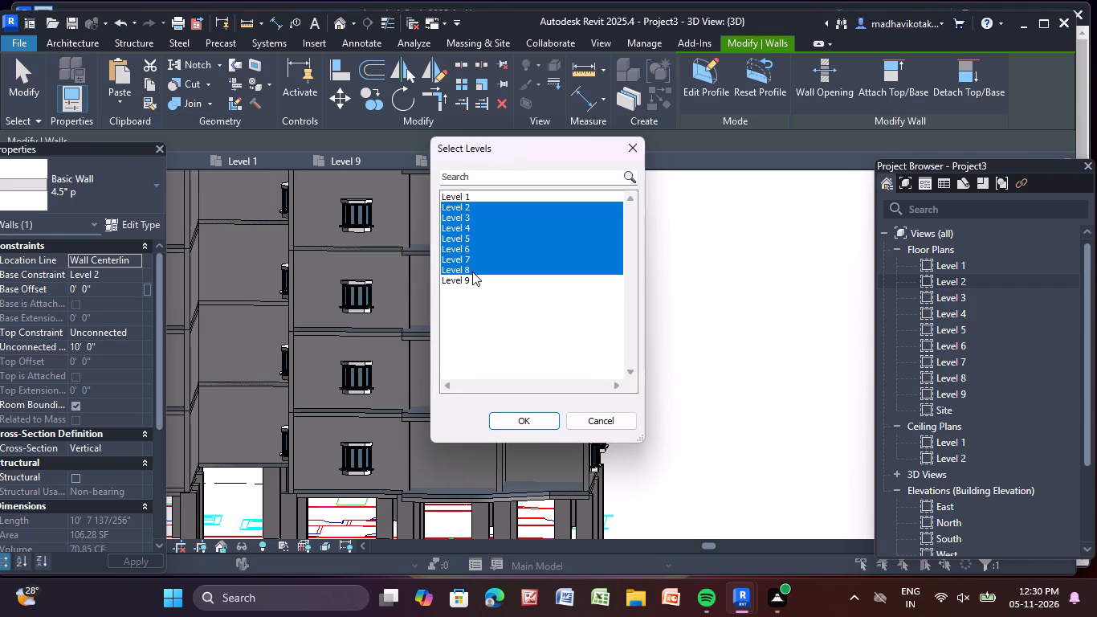
pyautogui.moveTo(472, 272); pyautogui.dragTo(479, 272)
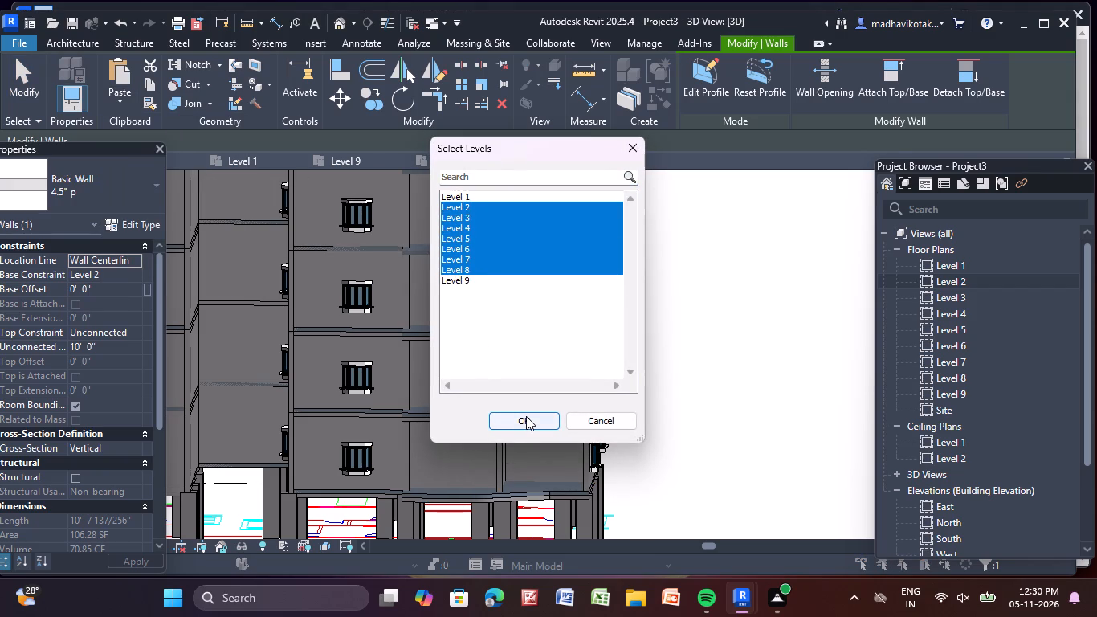
pyautogui.click(527, 416)
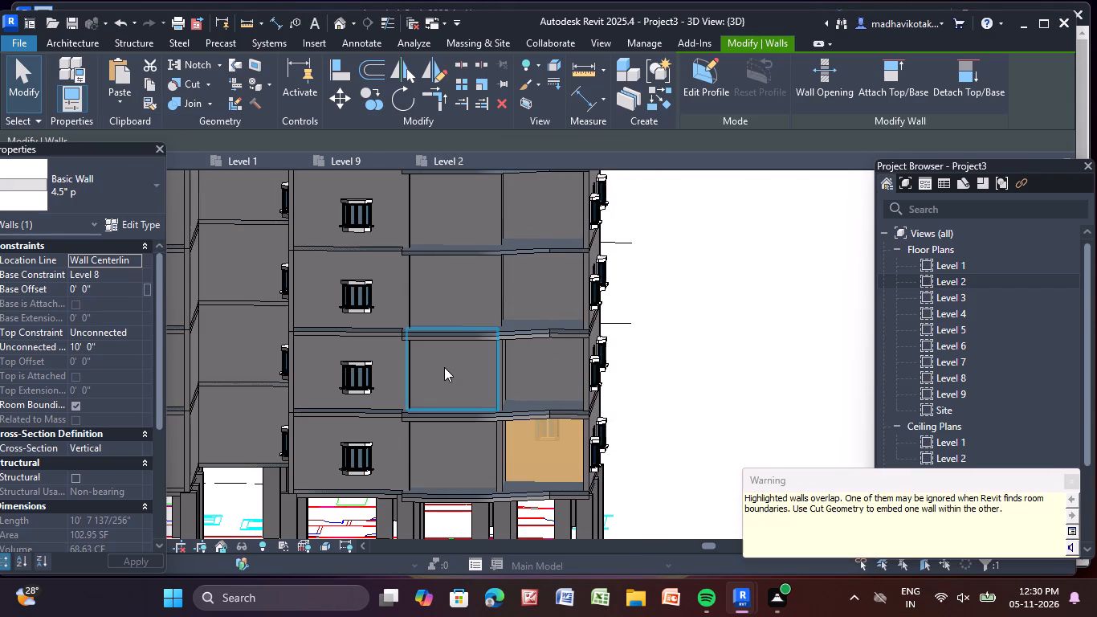
pyautogui.press('Escape')
pyautogui.press('Escape')
pyautogui.click(538, 360)
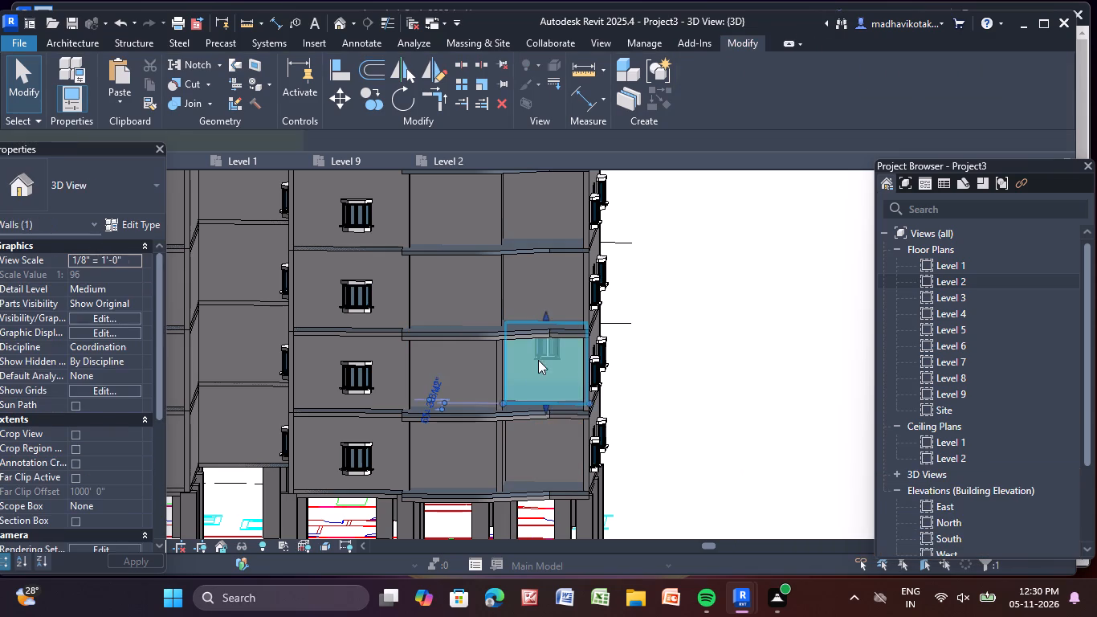
pyautogui.press('Escape')
# On the Level 2 plan, start a Handrail - Rectangular railing path along the end balcony's short return and straight outer slab edges.
pyautogui.scroll(-3, 588, 363)
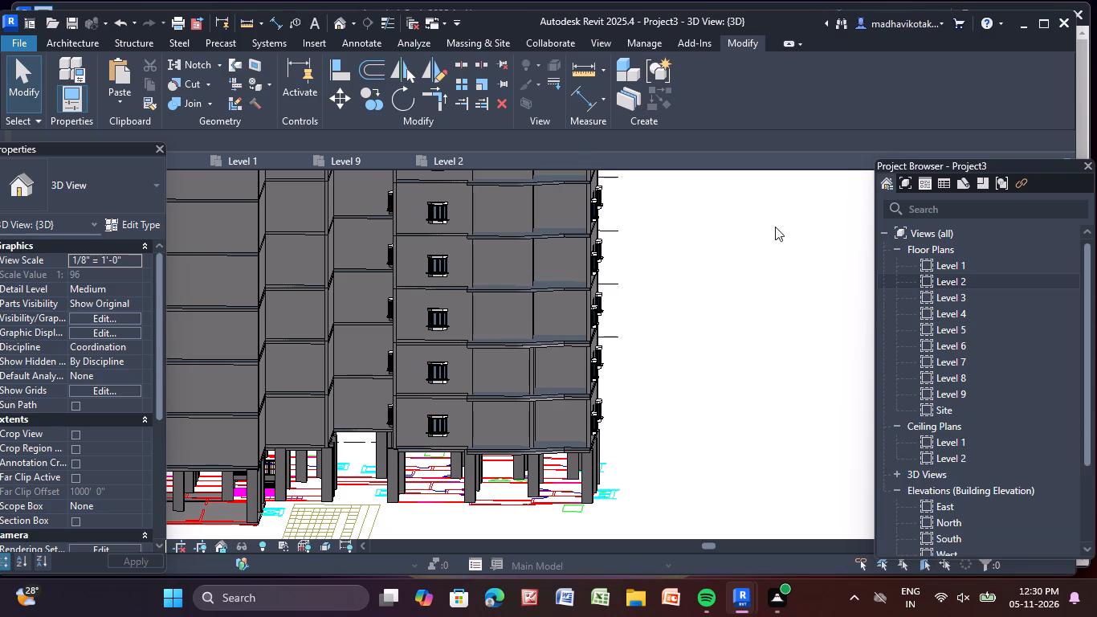
pyautogui.click(737, 300)
pyautogui.doubleClick(968, 280)
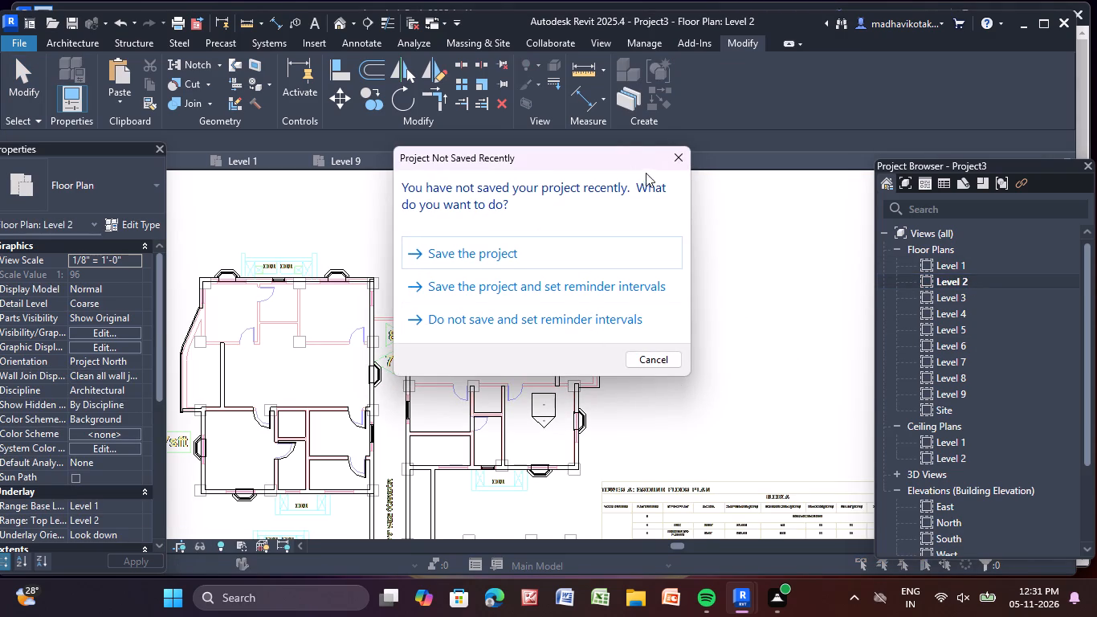
pyautogui.click(675, 159)
pyautogui.scroll(5, 589, 370)
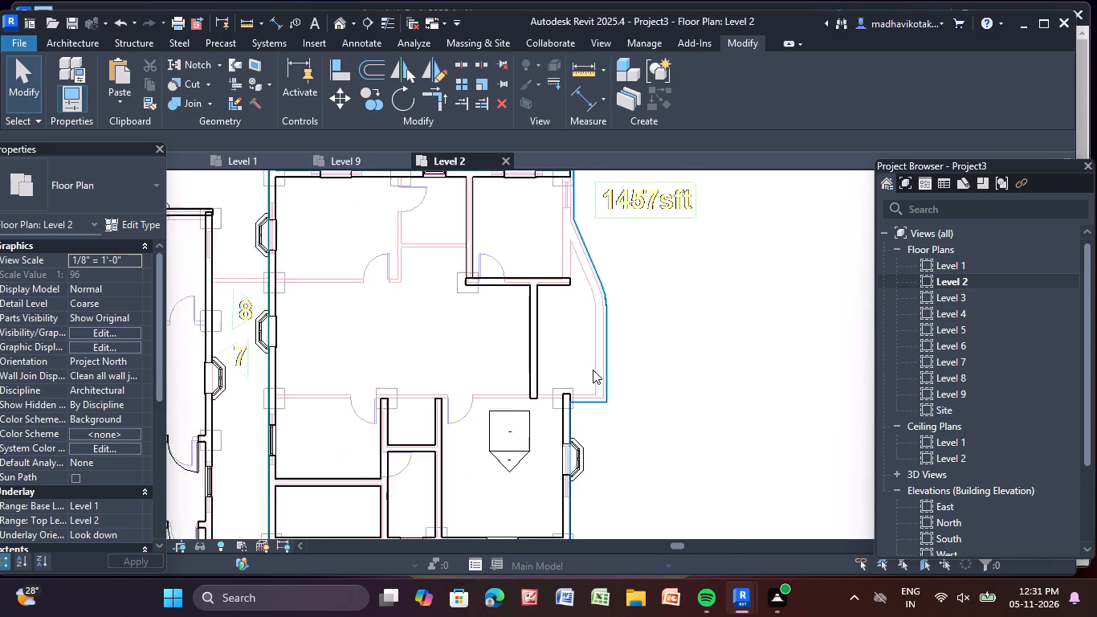
pyautogui.click(80, 37)
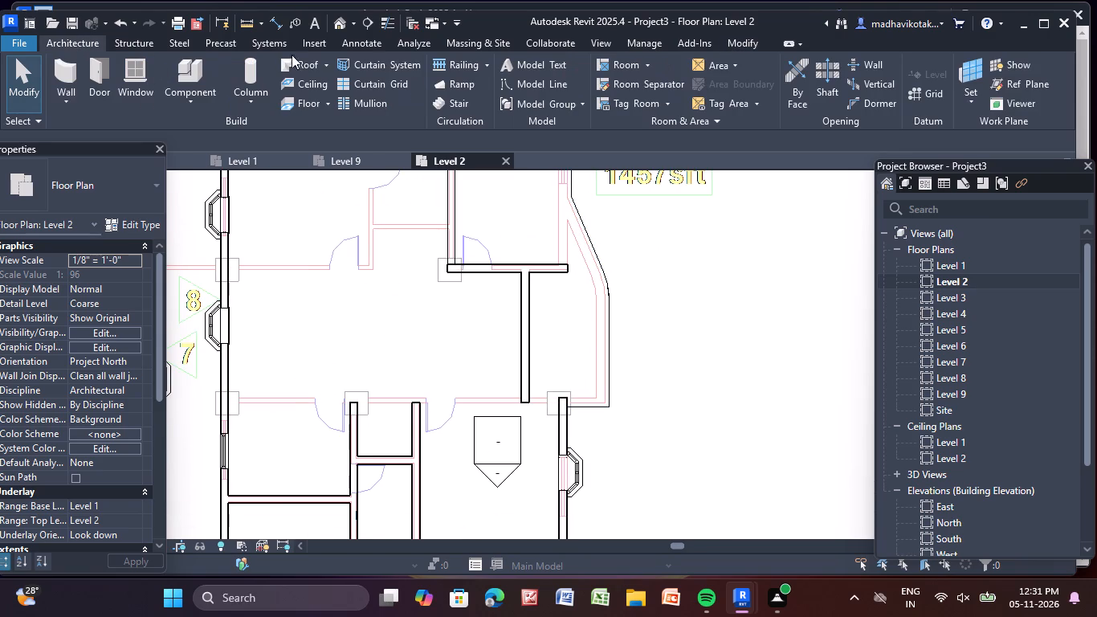
pyautogui.click(459, 63)
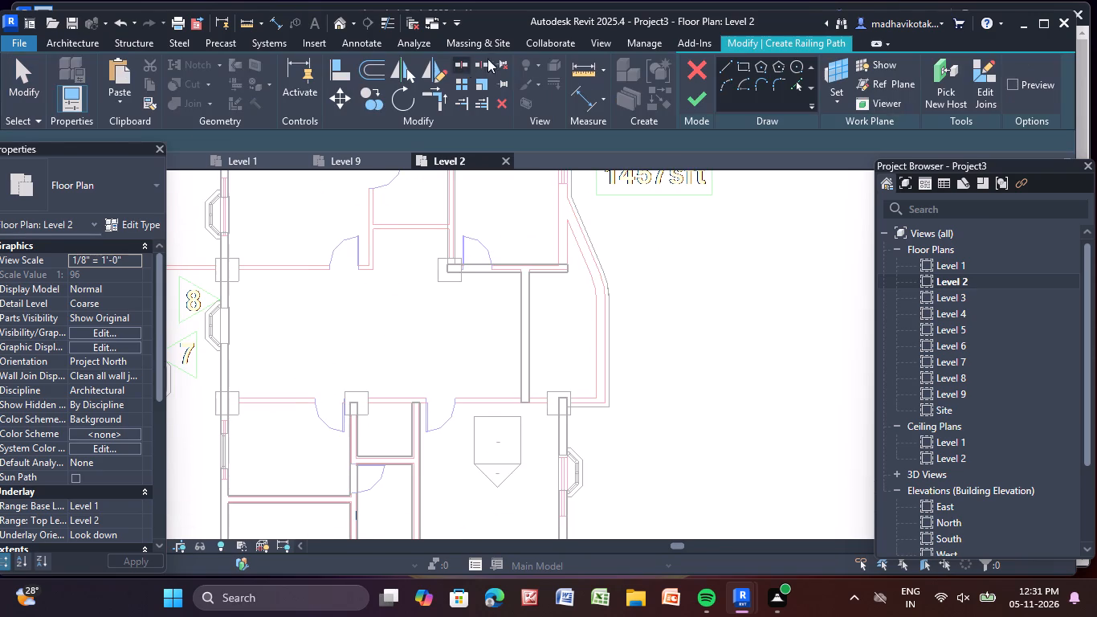
pyautogui.click(799, 82)
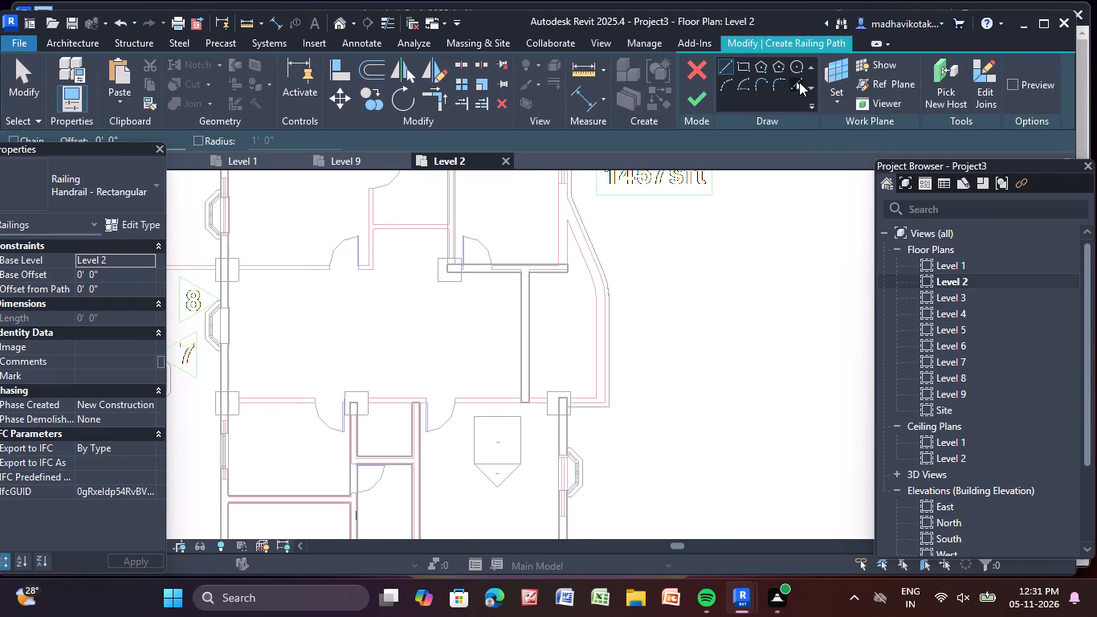
pyautogui.scroll(8, 602, 440)
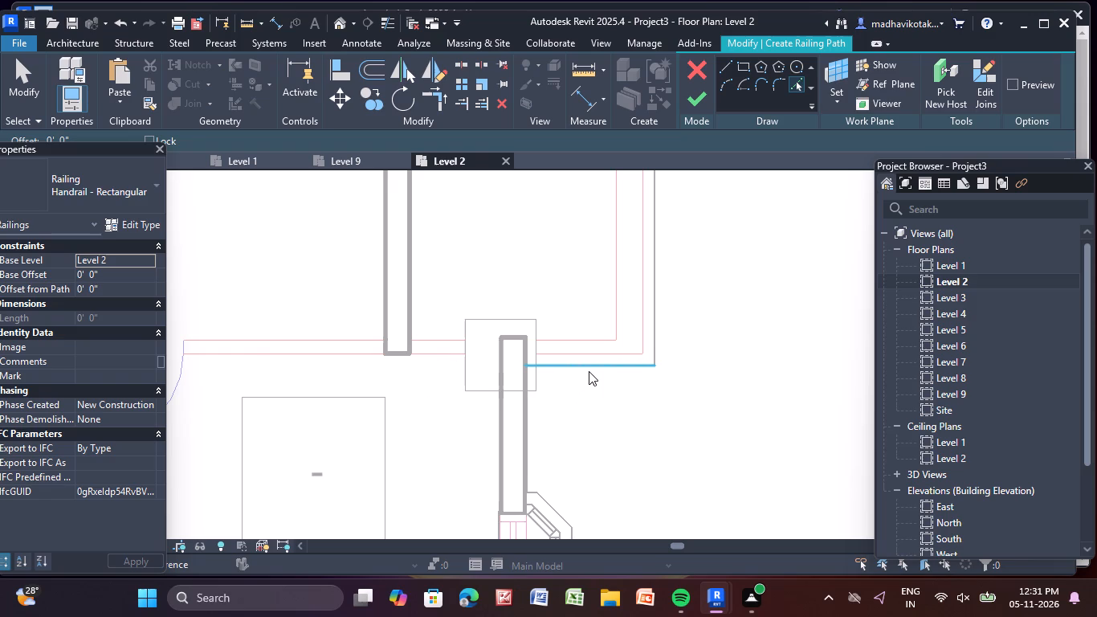
pyautogui.click(589, 371)
pyautogui.click(658, 338)
# Continue the railing path along the balcony's curved slab edge and the slanted edge up to the bedroom side.
pyautogui.scroll(-2, 658, 338)
pyautogui.moveTo(658, 338); pyautogui.dragTo(657, 338, button='middle')
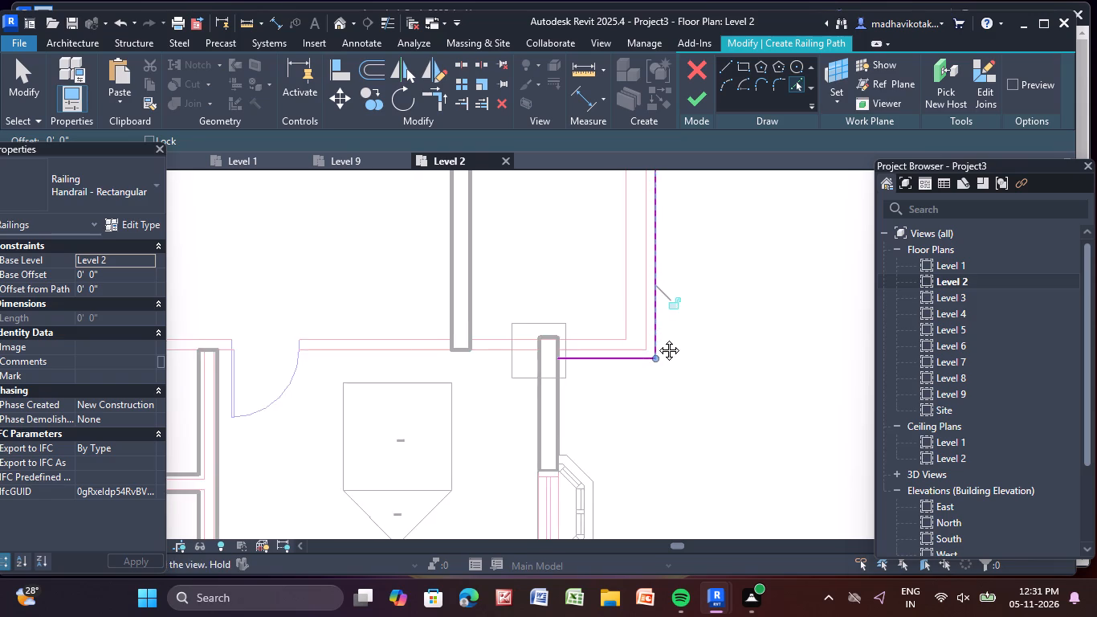
pyautogui.moveTo(657, 338); pyautogui.dragTo(545, 576, button='middle')
pyautogui.moveTo(537, 335); pyautogui.dragTo(532, 381, button='middle')
pyautogui.scroll(-1, 537, 335)
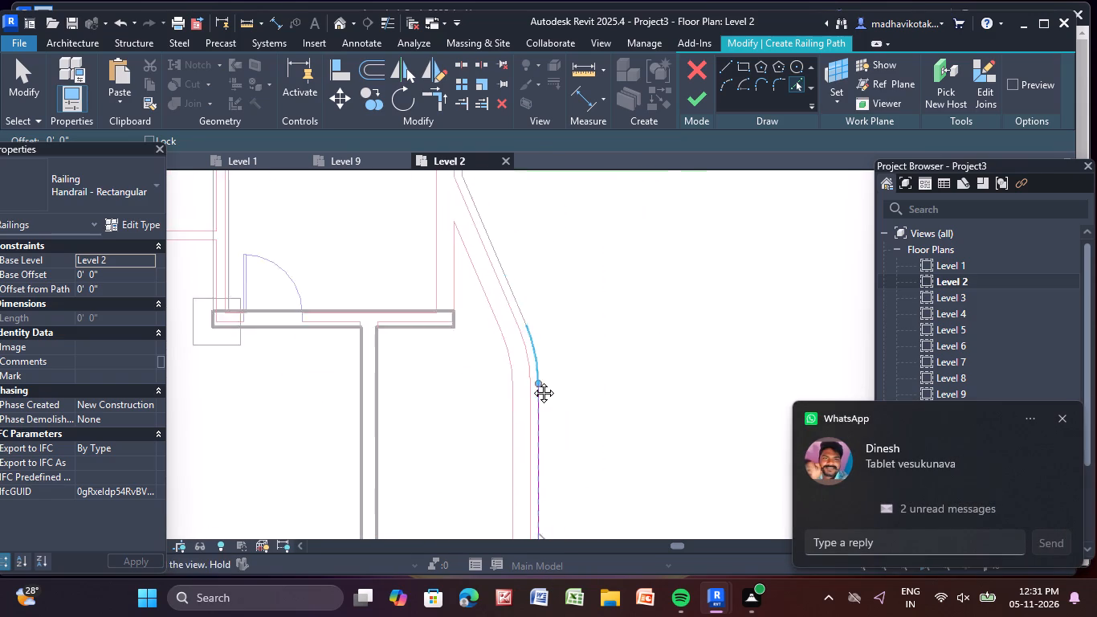
pyautogui.moveTo(532, 381); pyautogui.dragTo(528, 396, button='middle')
pyautogui.scroll(2, 527, 394)
pyautogui.click(535, 382)
pyautogui.moveTo(553, 397); pyautogui.dragTo(578, 466, button='middle')
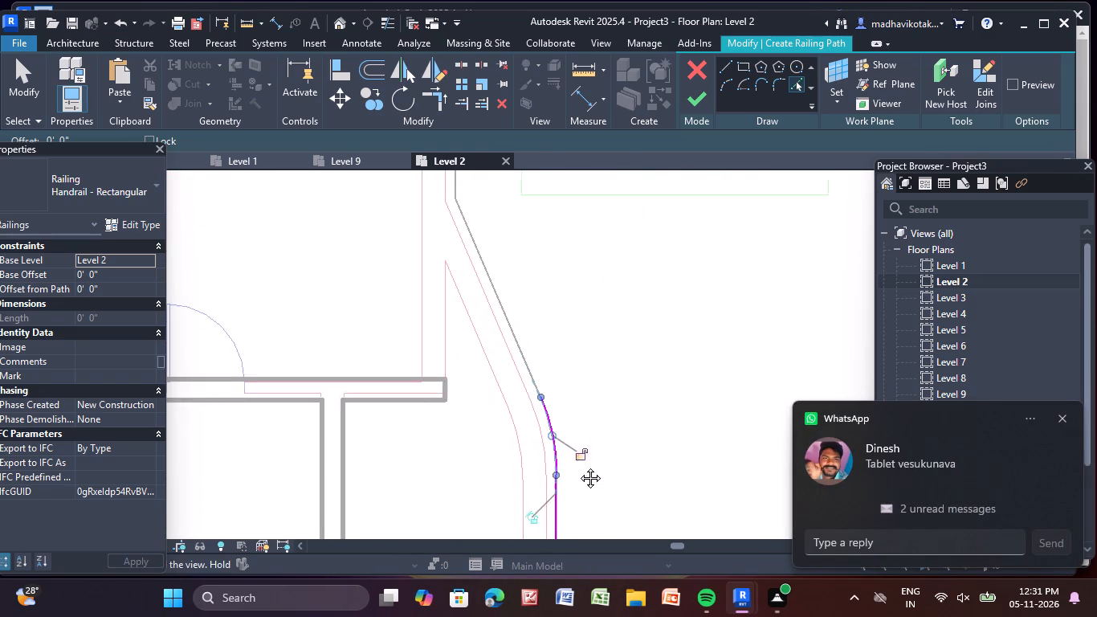
pyautogui.moveTo(578, 466); pyautogui.dragTo(581, 468, button='middle')
pyautogui.click(526, 360)
pyautogui.scroll(-5, 521, 387)
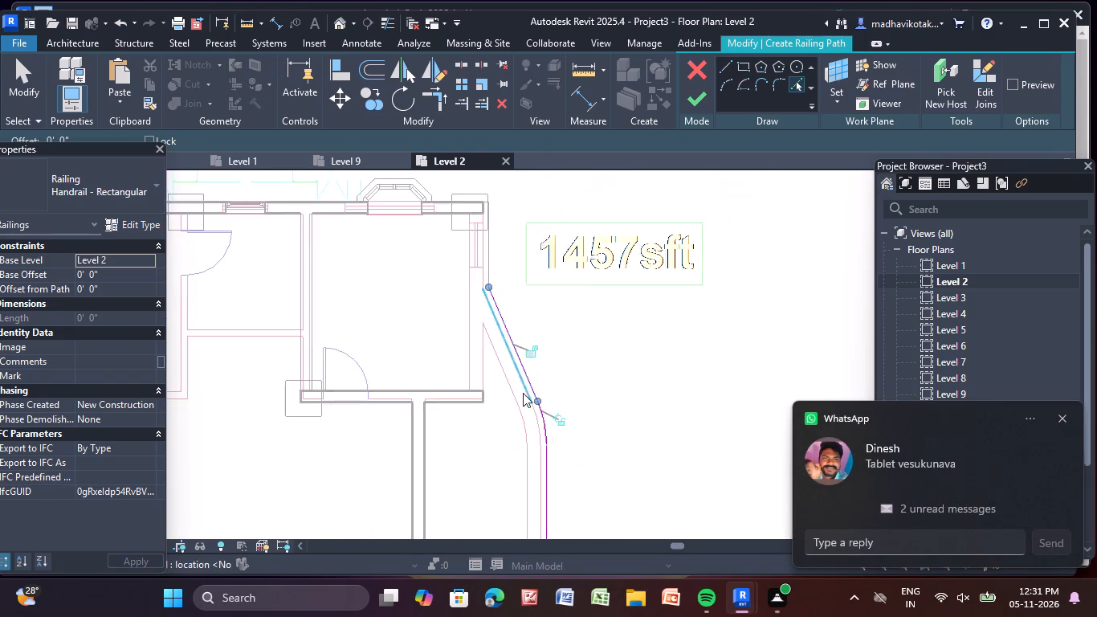
# Check the railing path's end at the column, finish the Level 2 balcony railing, and inspect it in the 3D view.
pyautogui.scroll(-2, 463, 460)
pyautogui.moveTo(463, 425); pyautogui.dragTo(462, 275, button='middle')
pyautogui.scroll(1, 462, 275)
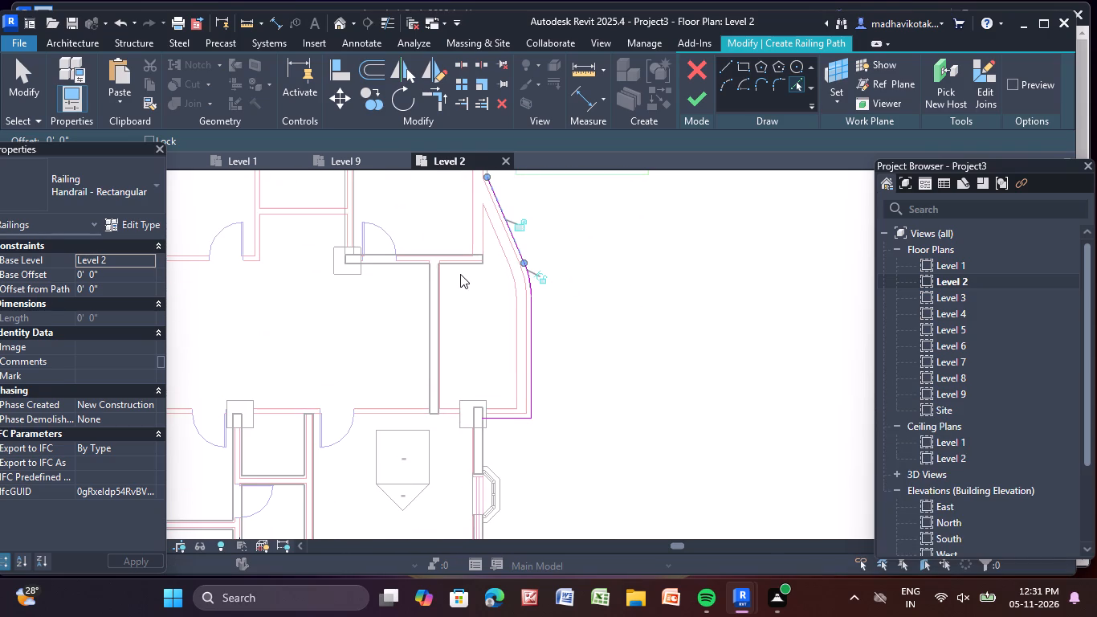
pyautogui.scroll(6, 475, 444)
pyautogui.press('Escape')
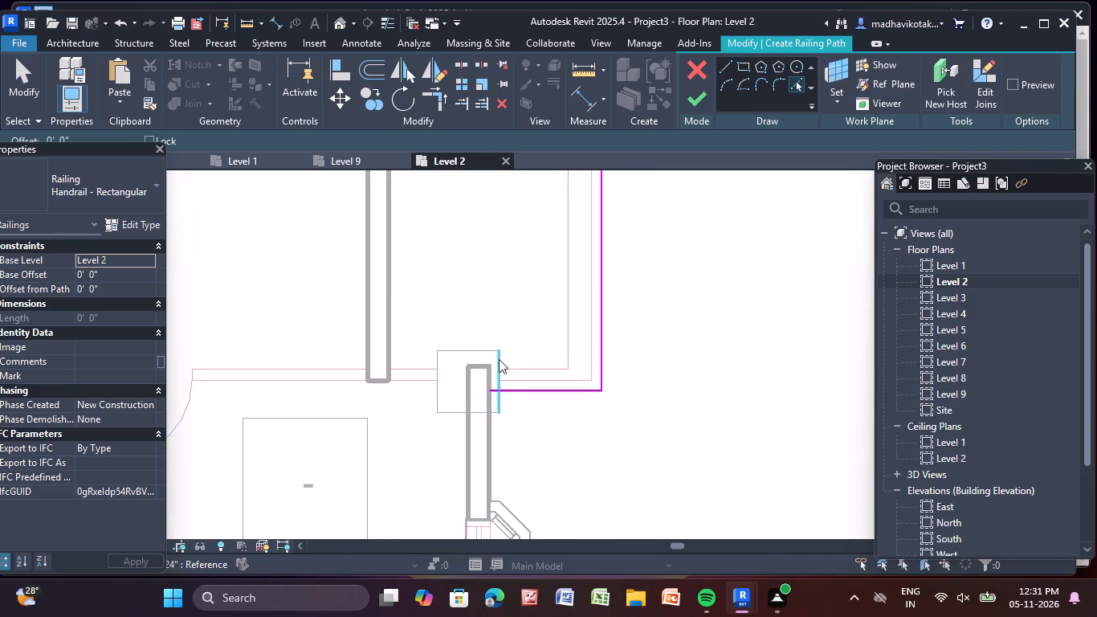
pyautogui.scroll(5, 524, 389)
pyautogui.press('Escape')
pyautogui.click(511, 393)
pyautogui.scroll(3, 448, 402)
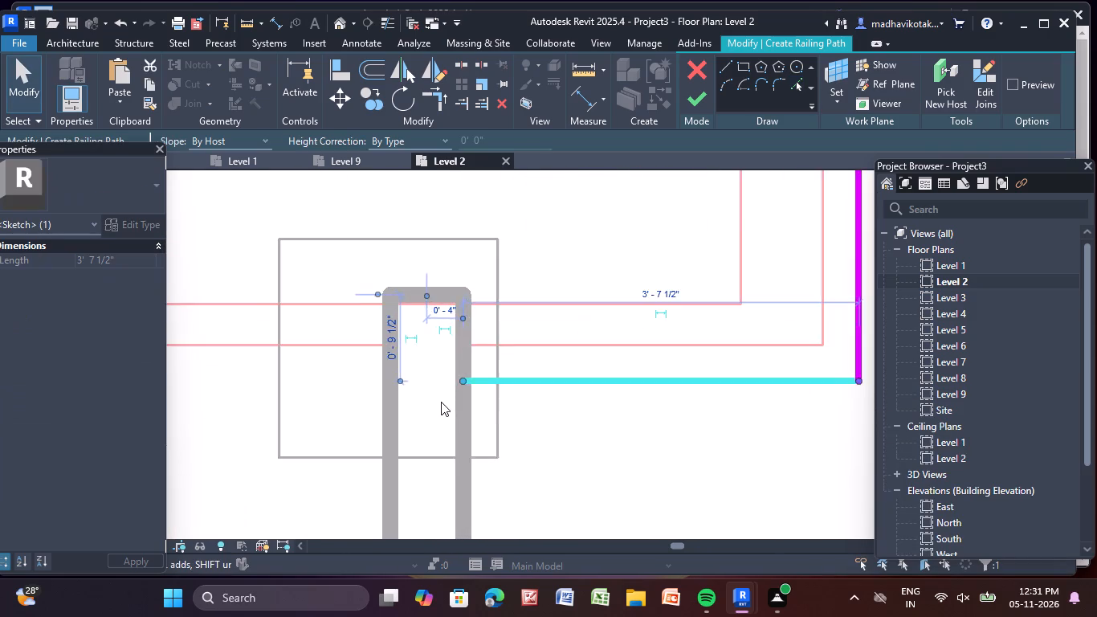
pyautogui.scroll(3, 441, 402)
pyautogui.scroll(-6, 478, 387)
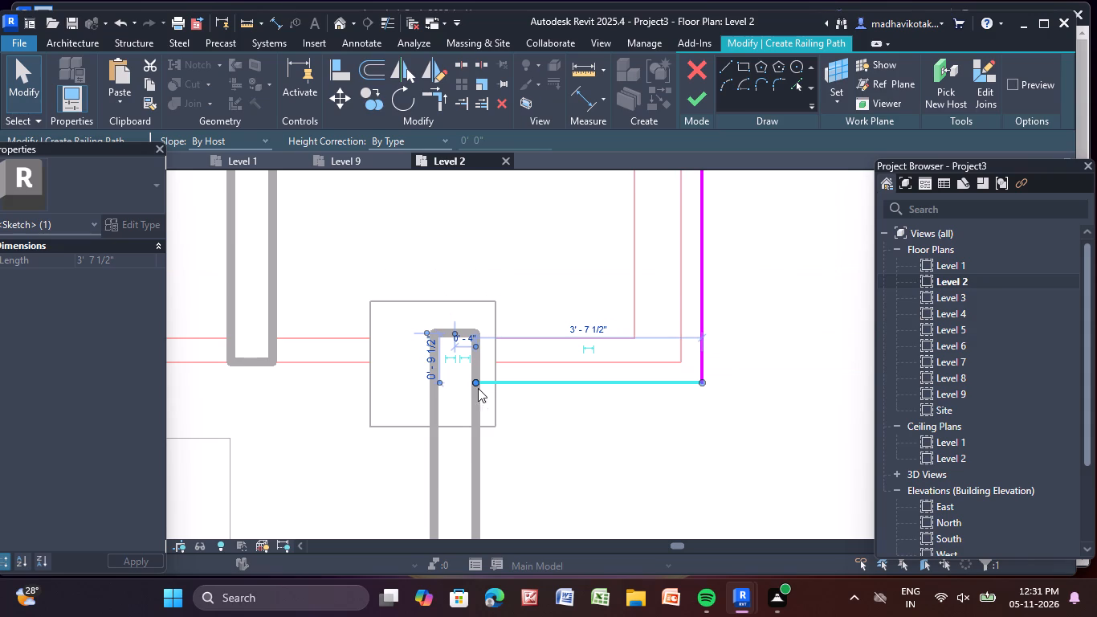
pyautogui.scroll(-6, 475, 387)
pyautogui.click(687, 99)
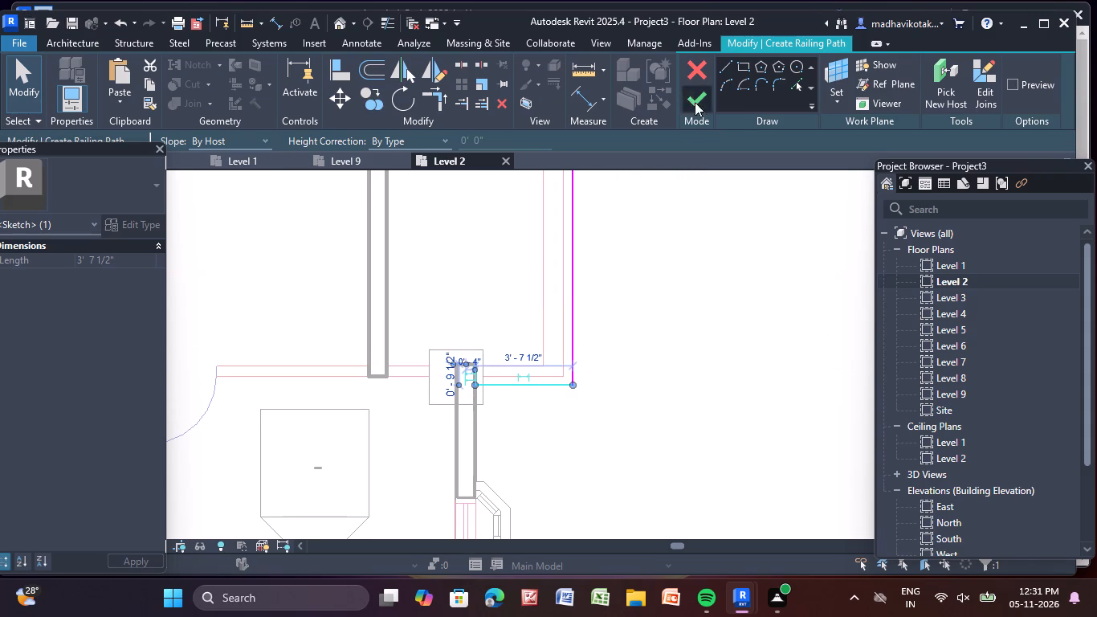
pyautogui.press('Escape')
pyautogui.scroll(-5, 617, 317)
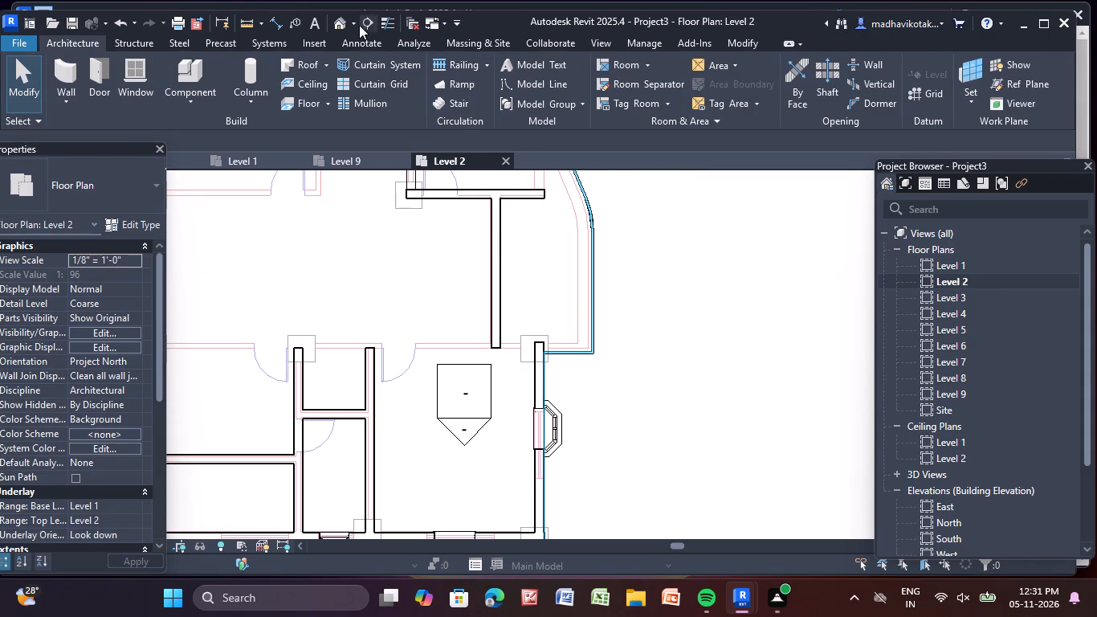
pyautogui.click(339, 22)
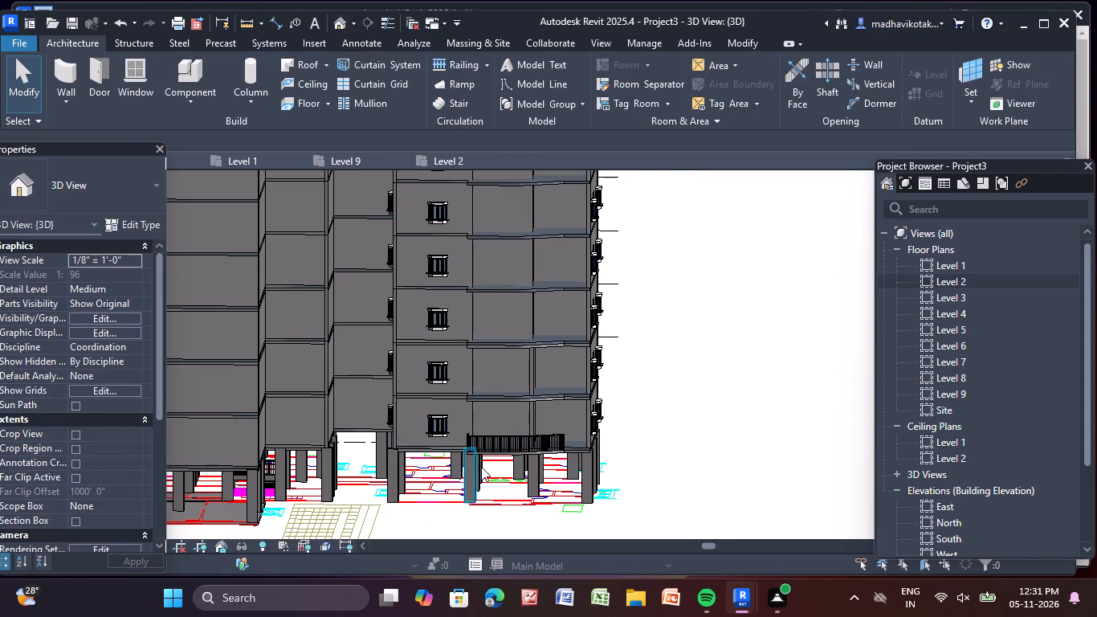
pyautogui.keyDown('shift'); pyautogui.moveTo(496, 448); pyautogui.dragTo(558, 470, button='middle'); pyautogui.keyUp('shift')
pyautogui.scroll(5, 565, 364)
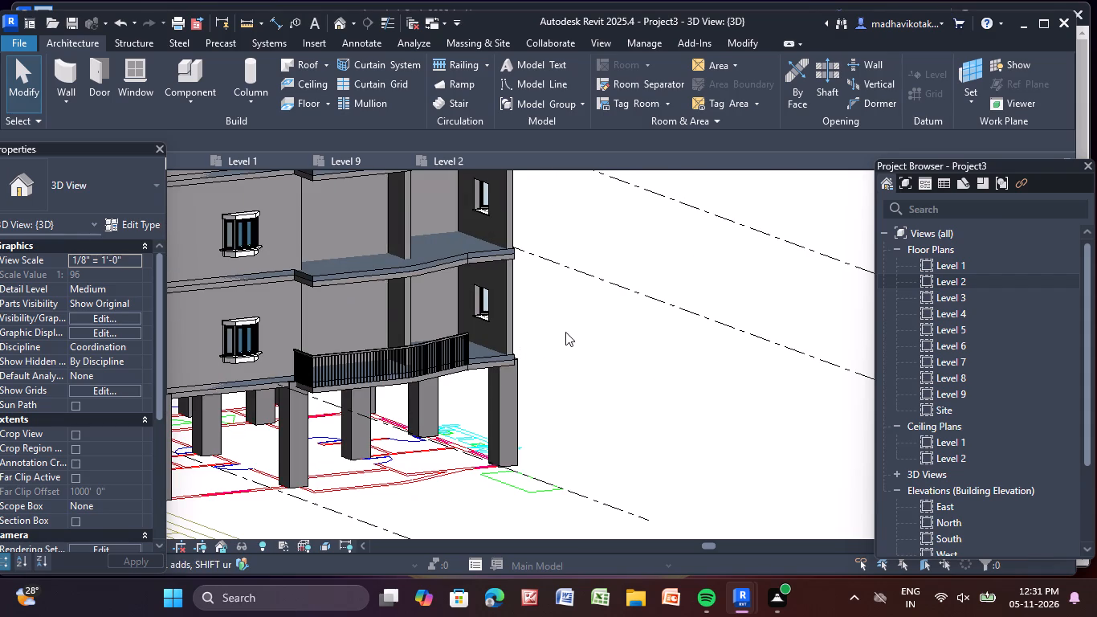
pyautogui.keyDown('shift'); pyautogui.moveTo(565, 332); pyautogui.dragTo(508, 345, button='middle'); pyautogui.keyUp('shift')
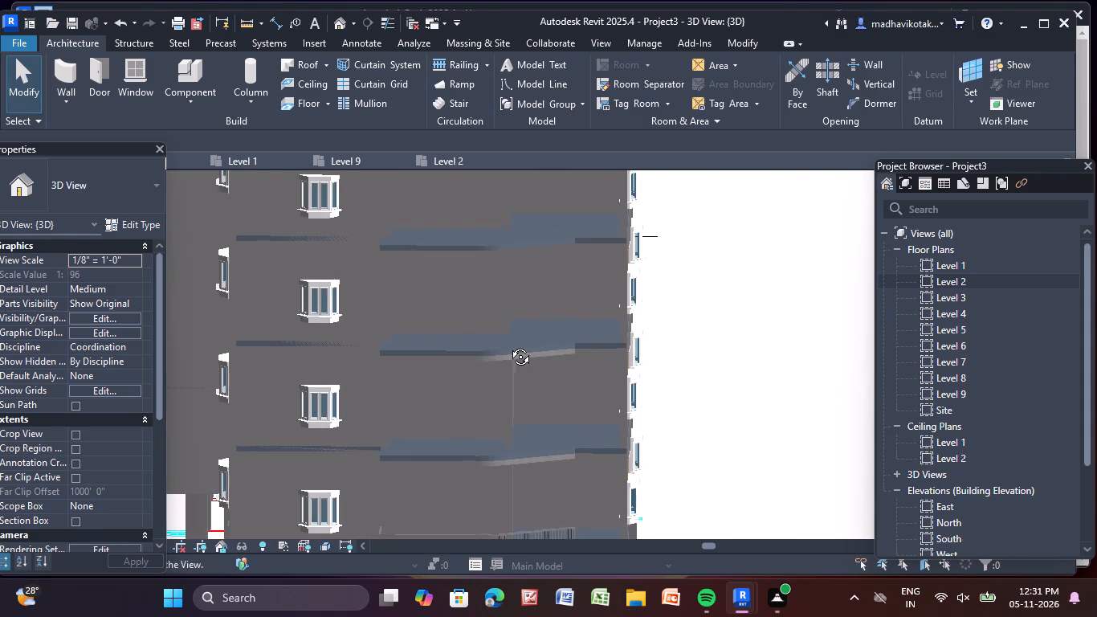
pyautogui.keyDown('shift'); pyautogui.moveTo(508, 345); pyautogui.dragTo(523, 308, button='middle'); pyautogui.keyUp('shift')
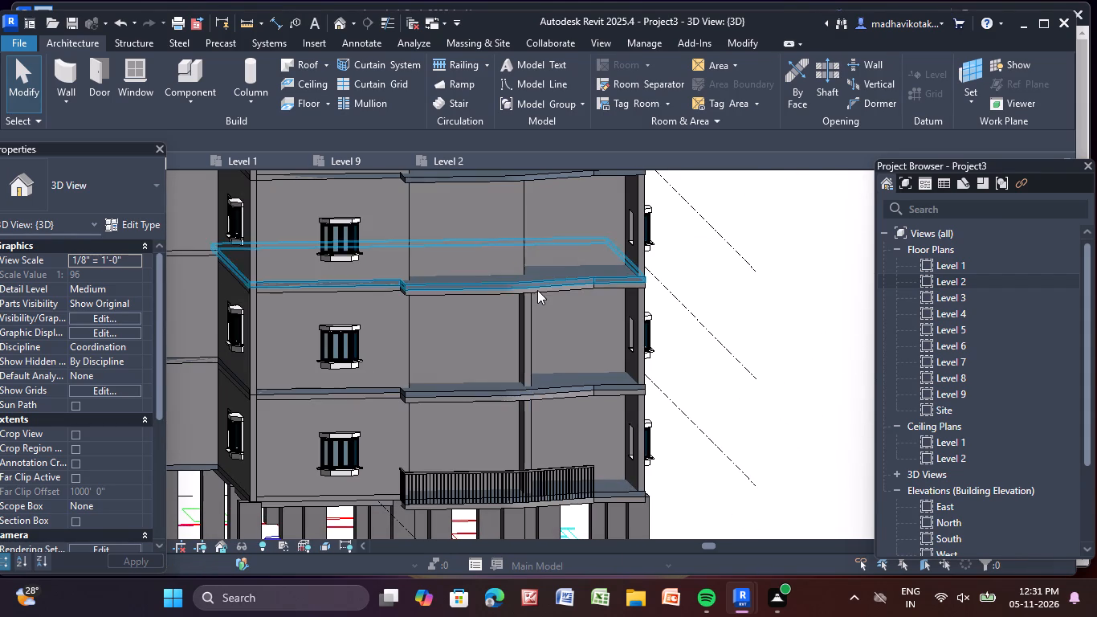
# On the Level 2 plan, create a 20' high 4.5" p wall from the bedroom's slab edge line, between the corner column and the slanted railing.
pyautogui.tripleClick(967, 281)
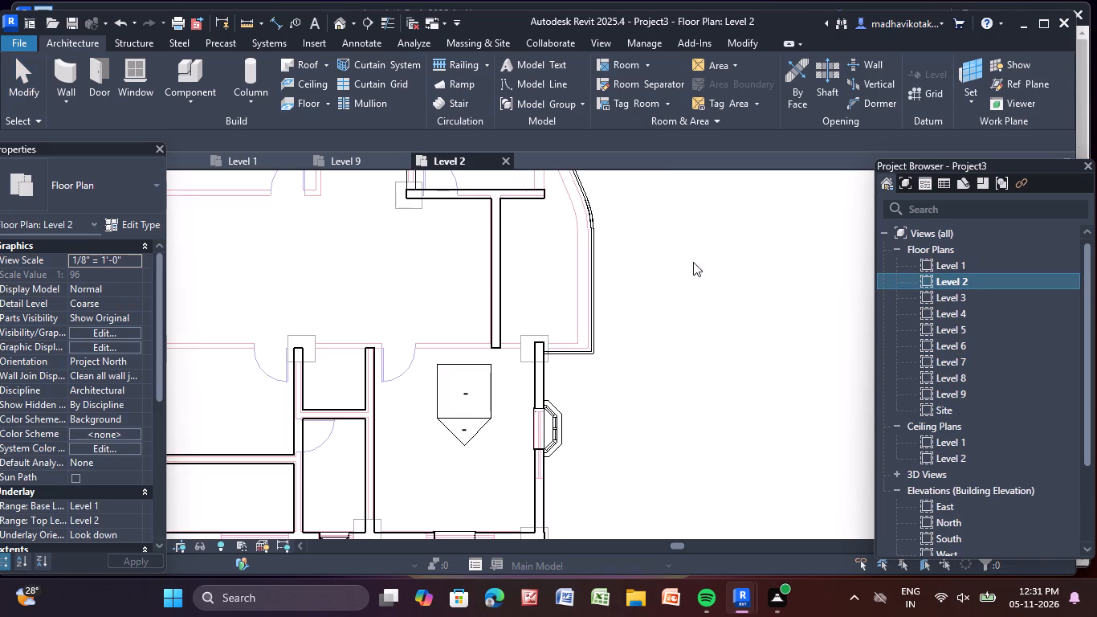
pyautogui.scroll(-4, 647, 252)
pyautogui.moveTo(634, 259); pyautogui.dragTo(645, 386, button='middle')
pyautogui.moveTo(583, 304); pyautogui.dragTo(558, 434, button='middle')
pyautogui.scroll(8, 549, 299)
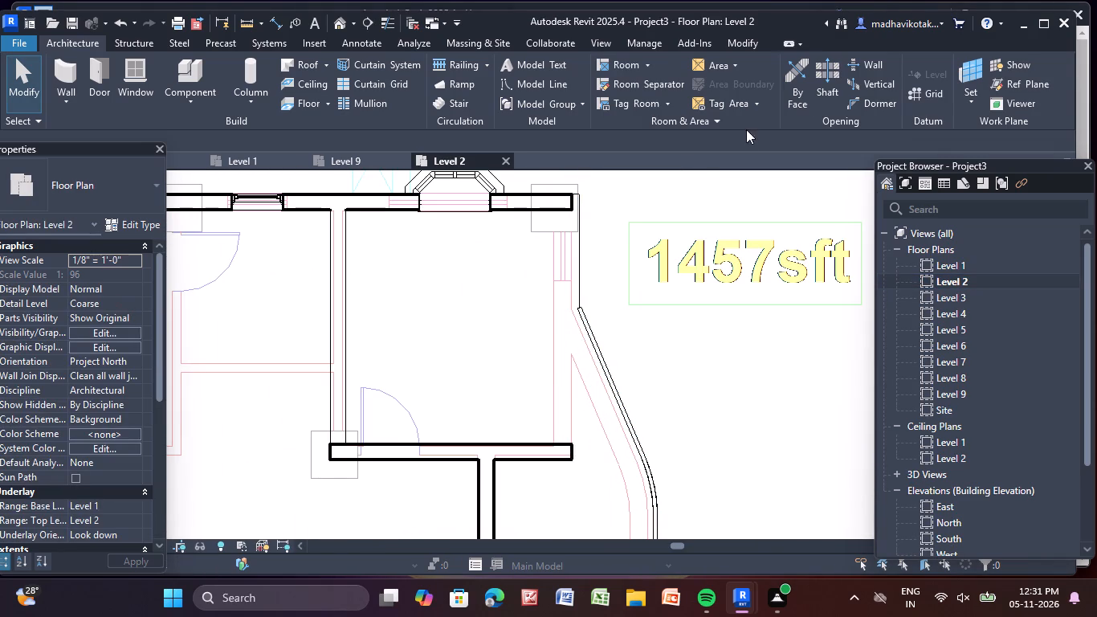
pyautogui.click(58, 73)
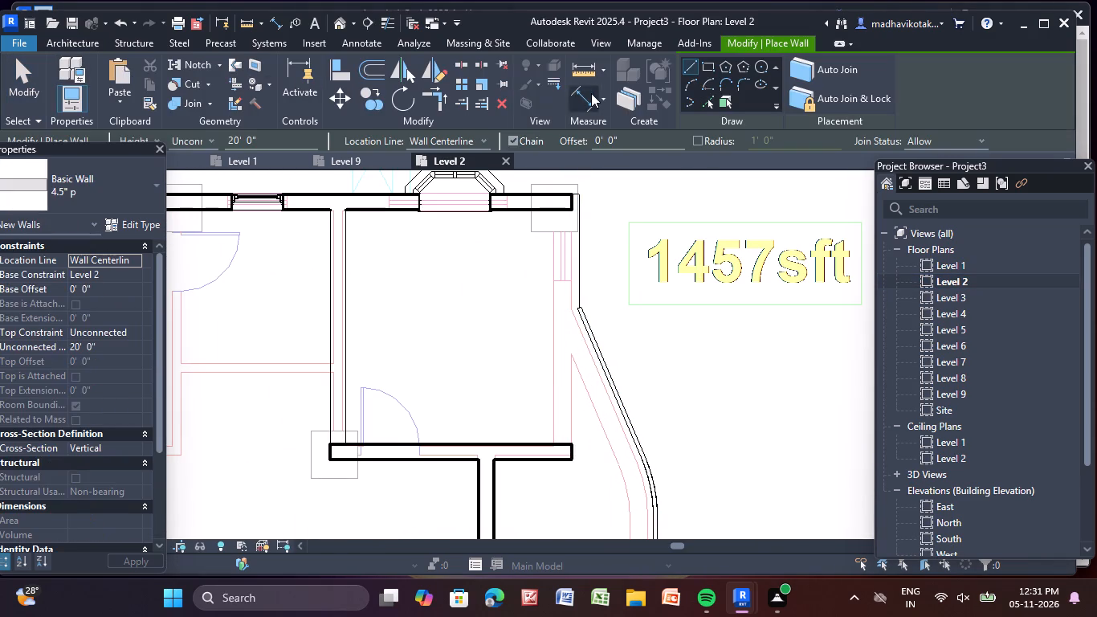
pyautogui.click(708, 93)
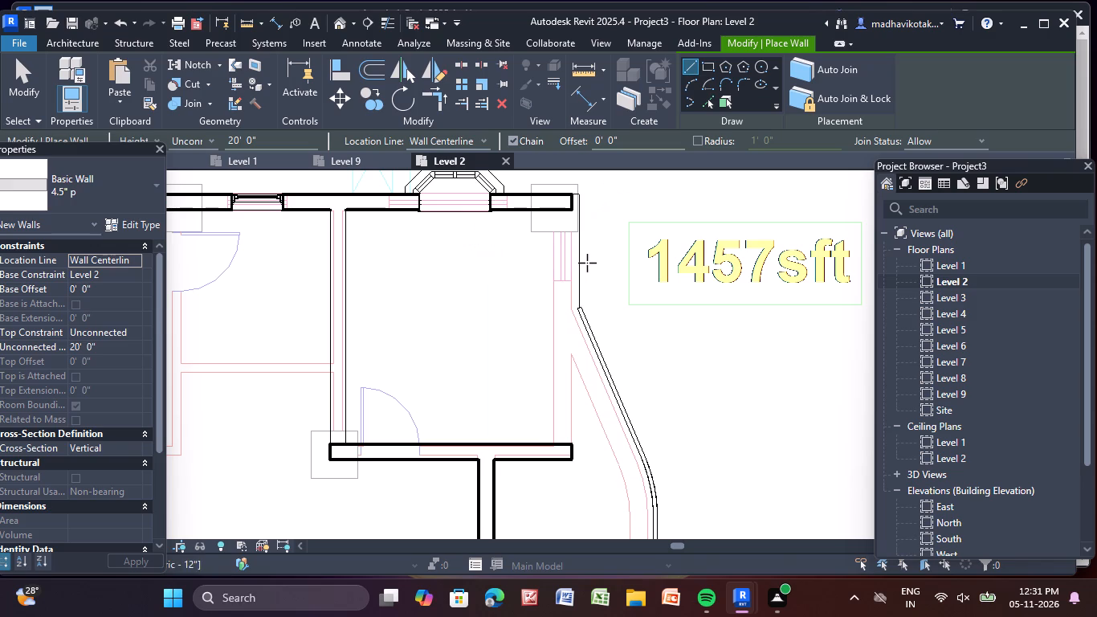
pyautogui.click(705, 102)
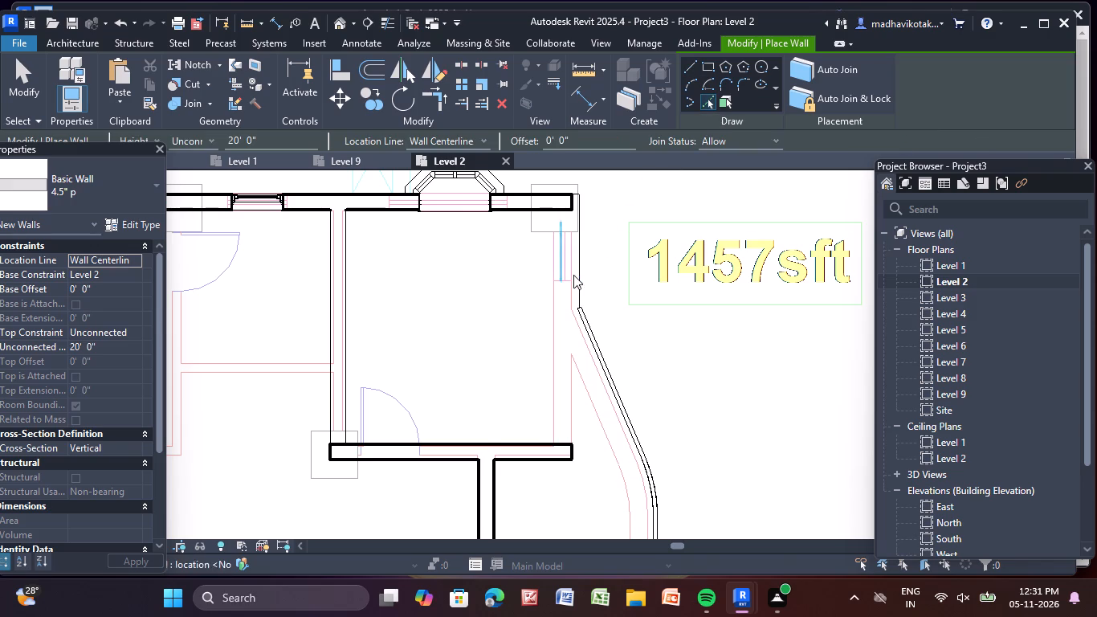
pyautogui.click(576, 272)
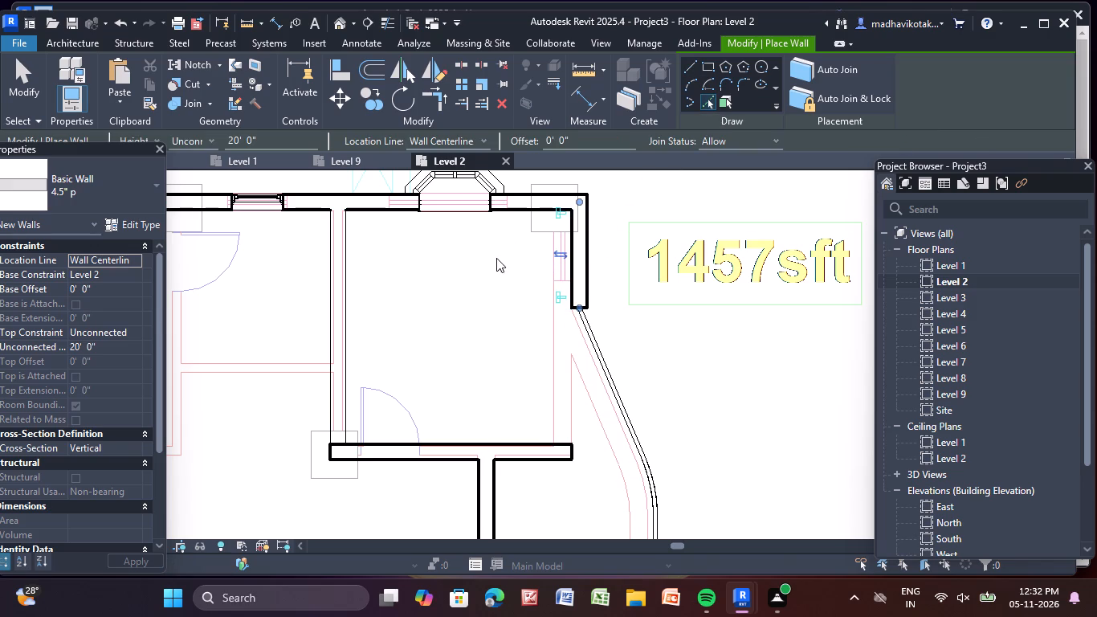
# In the 3D view, set the new Level 2 wall beside the end balcony railing to an unconnected height of 10'.
pyautogui.press('`')
pyautogui.press('Escape')
pyautogui.press('Escape')
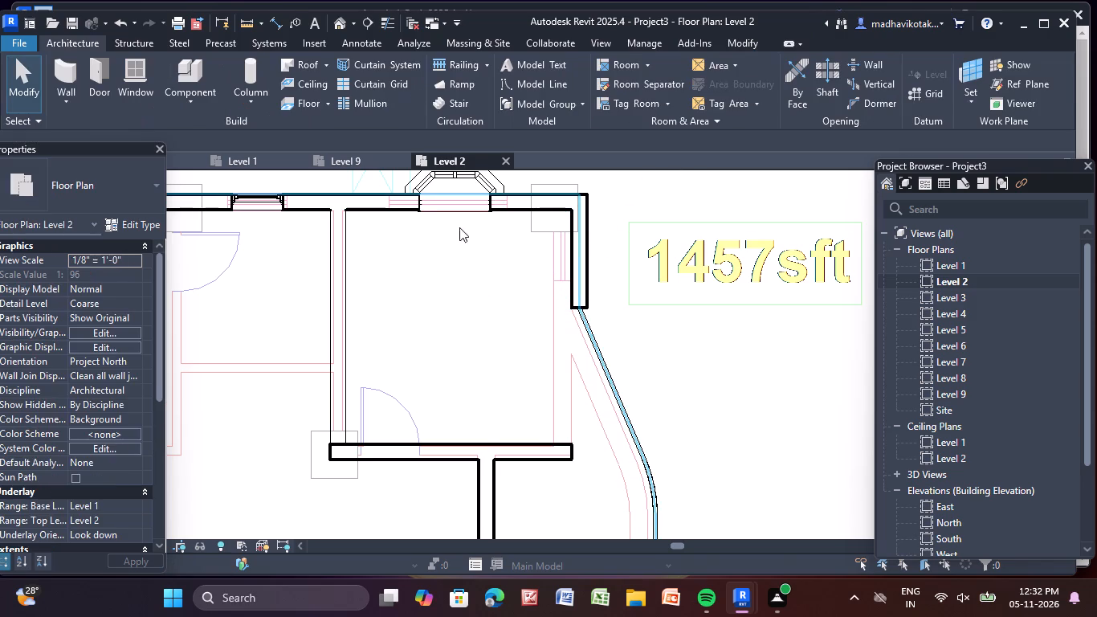
pyautogui.press('Escape')
pyautogui.press('Escape')
pyautogui.click(338, 28)
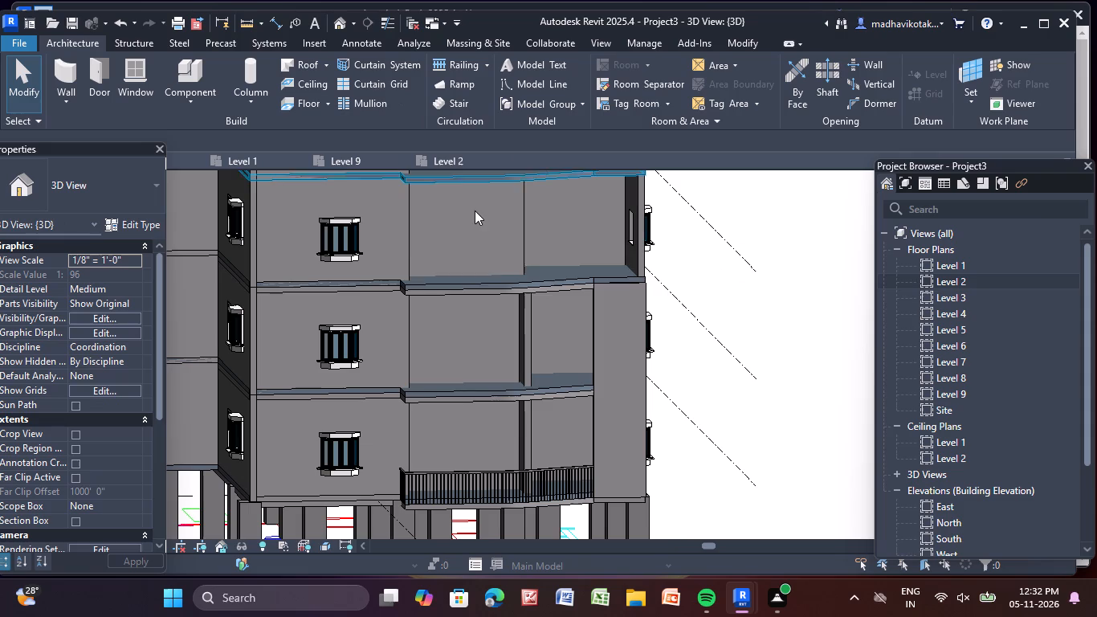
pyautogui.click(612, 349)
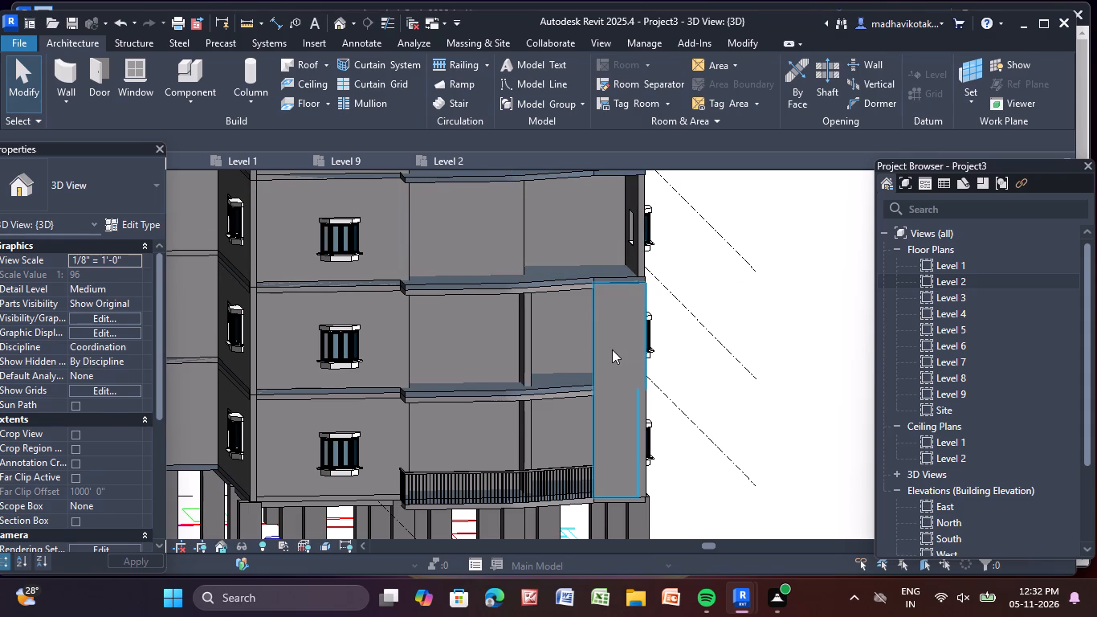
pyautogui.click(106, 346)
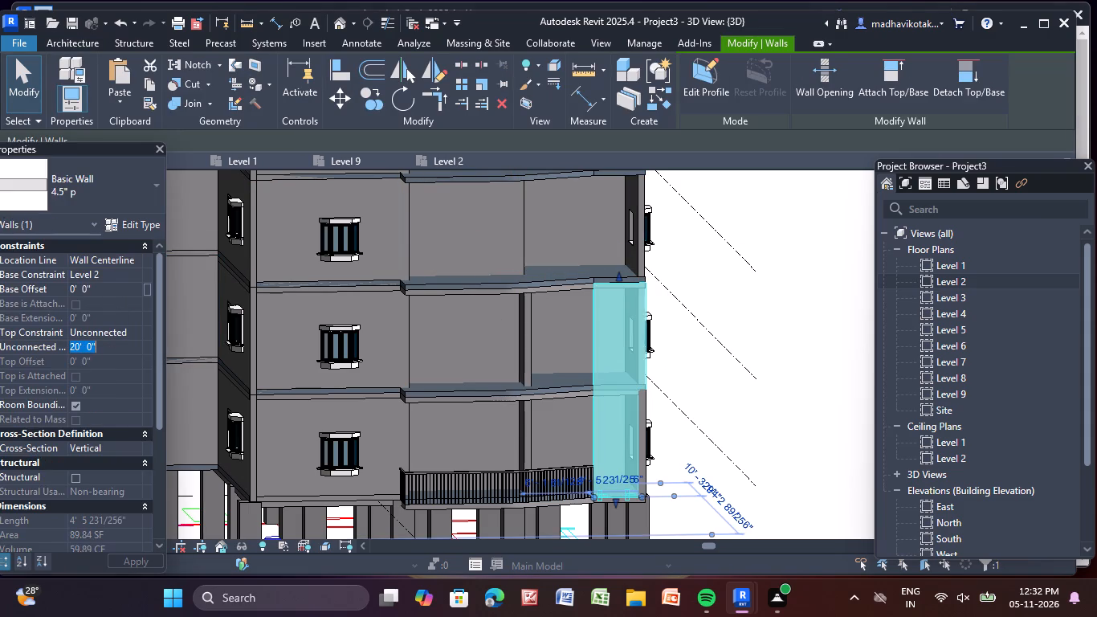
pyautogui.press('BackSpace')
pyautogui.write("10'")
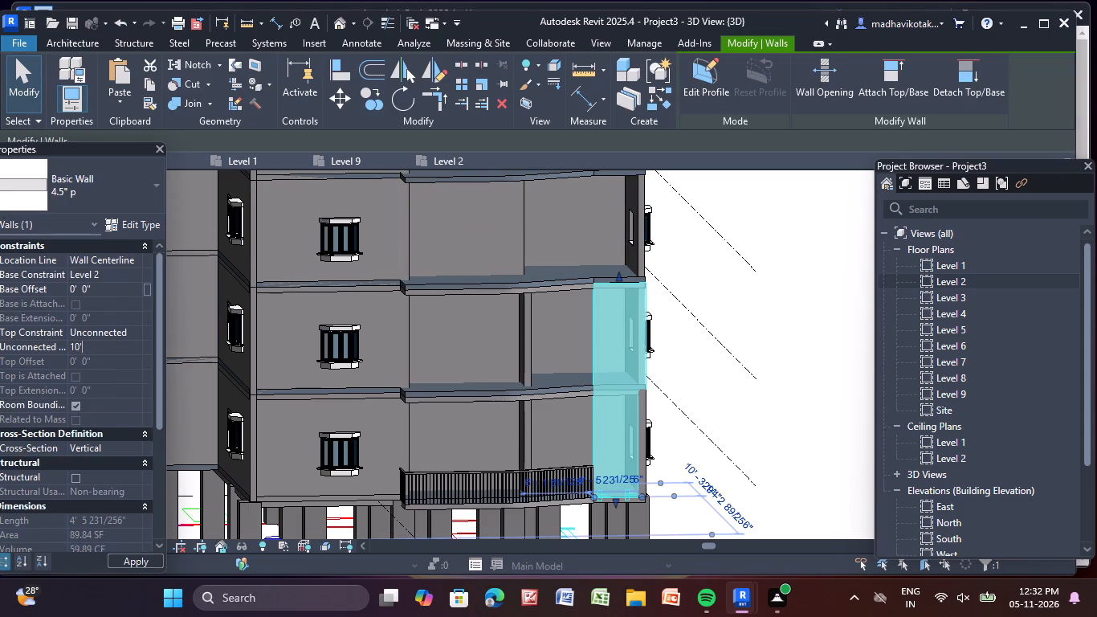
pyautogui.press('Return')
pyautogui.click(753, 300)
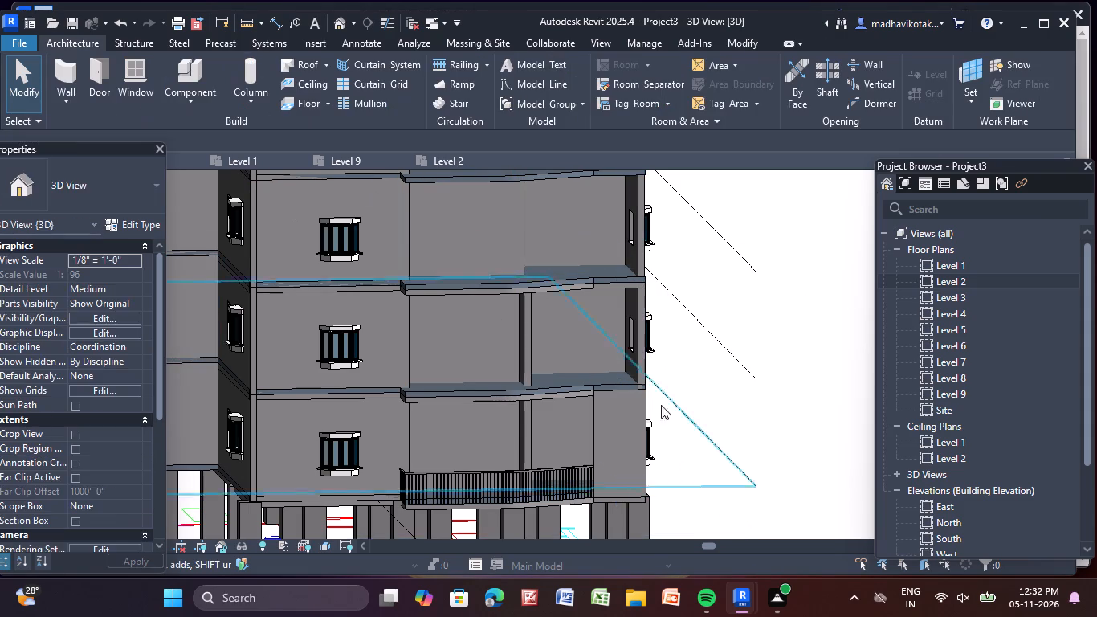
# Copy the 10' high wall beside the Level 2 balcony and paste it aligned to Levels 3 through 8.
pyautogui.click(635, 431)
pyautogui.press('Escape')
pyautogui.press('Escape')
pyautogui.click(635, 425)
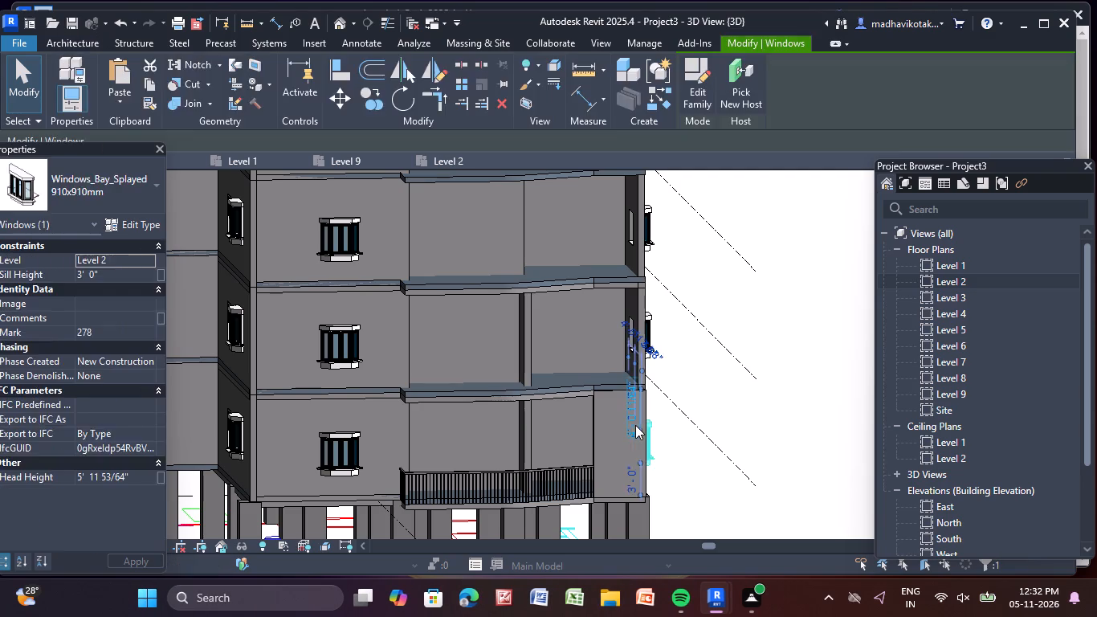
pyautogui.press('Escape')
pyautogui.click(618, 424)
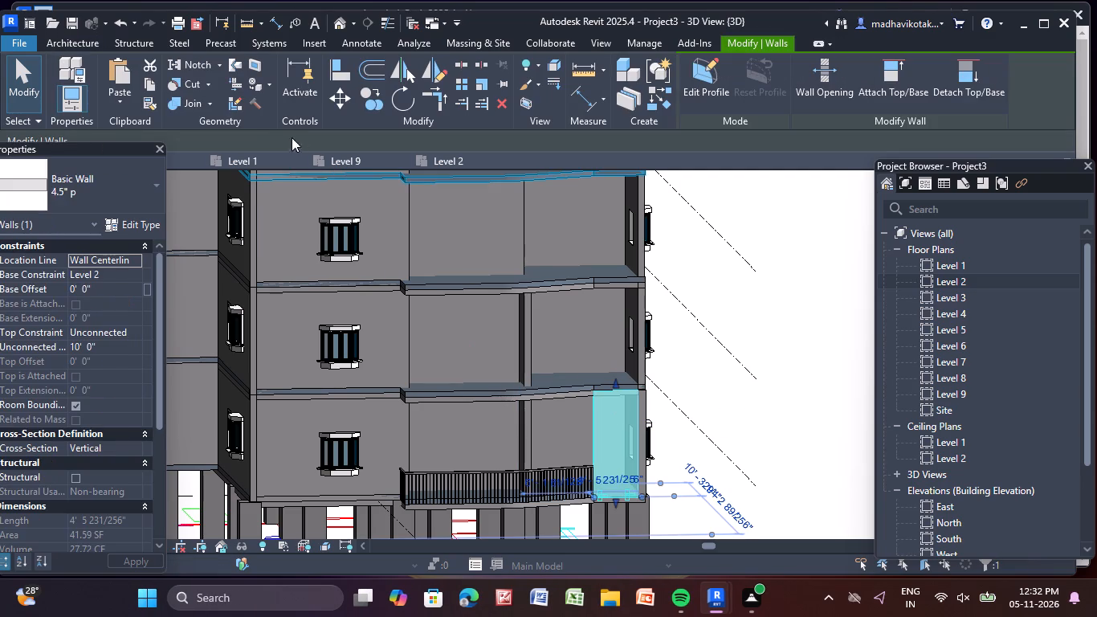
pyautogui.click(149, 85)
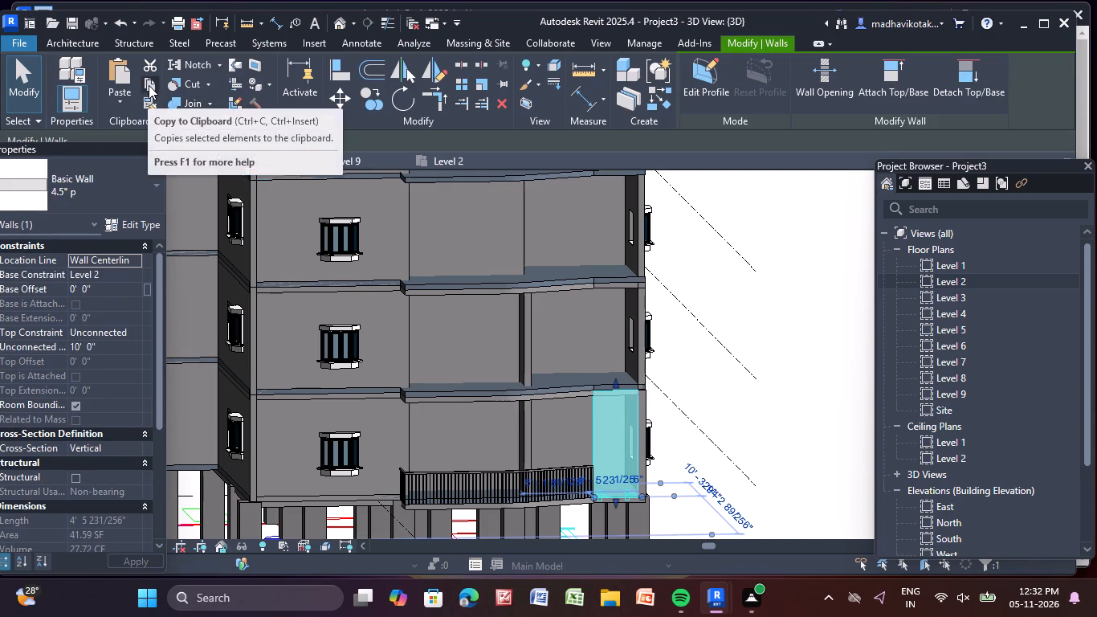
pyautogui.click(119, 104)
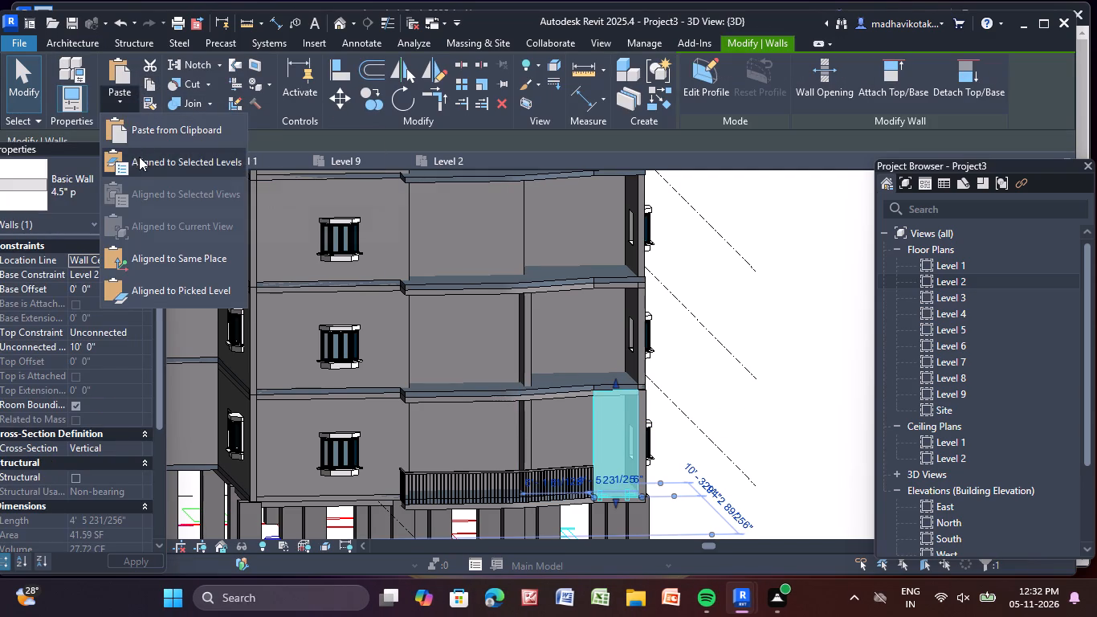
pyautogui.click(140, 157)
pyautogui.moveTo(463, 215); pyautogui.dragTo(459, 241)
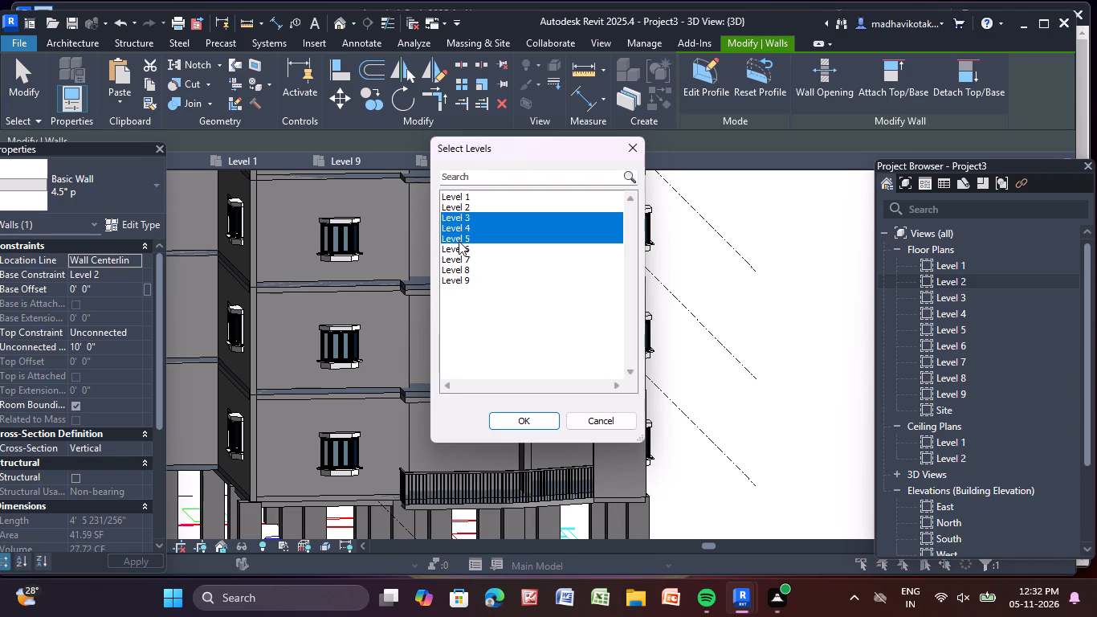
pyautogui.moveTo(459, 241); pyautogui.dragTo(453, 267)
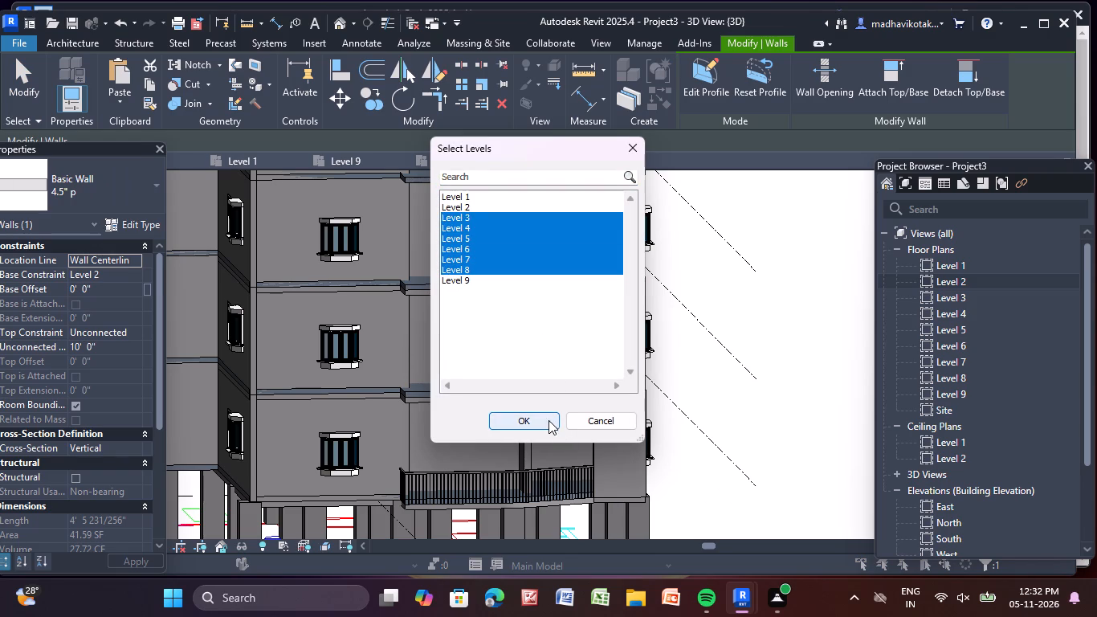
pyautogui.click(545, 419)
pyautogui.press('Escape')
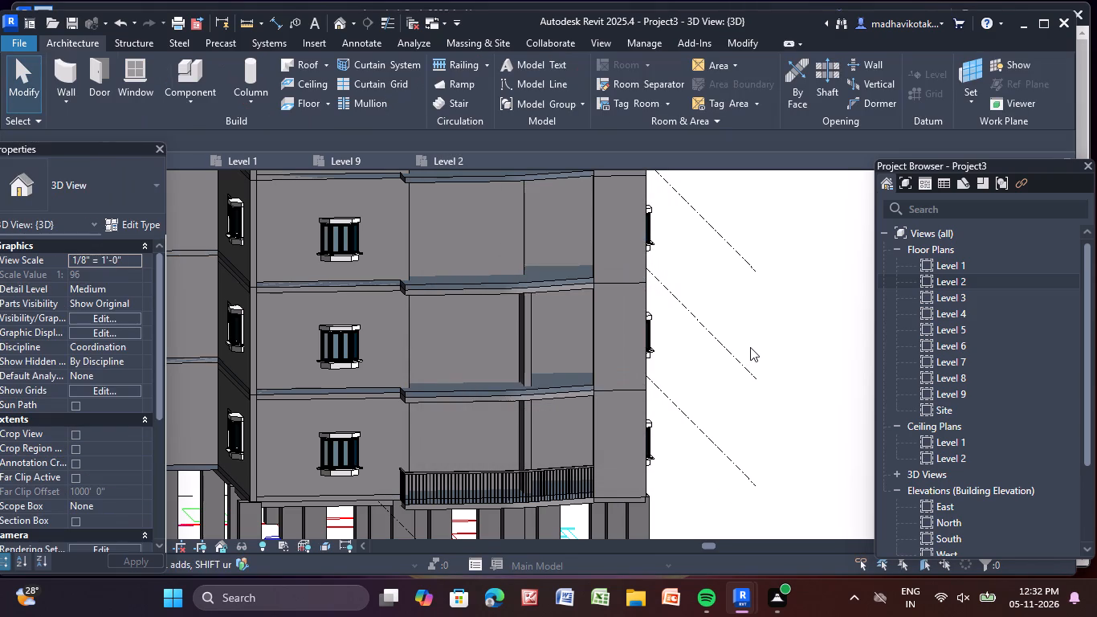
# Copy the Level 2 end balcony's Handrail - Rectangular railing and paste it aligned to Levels 3 through 8.
pyautogui.keyDown('shift'); pyautogui.moveTo(723, 352); pyautogui.dragTo(702, 354, button='middle'); pyautogui.keyUp('shift')
pyautogui.scroll(-2, 703, 355)
pyautogui.moveTo(705, 355); pyautogui.dragTo(717, 276, button='middle')
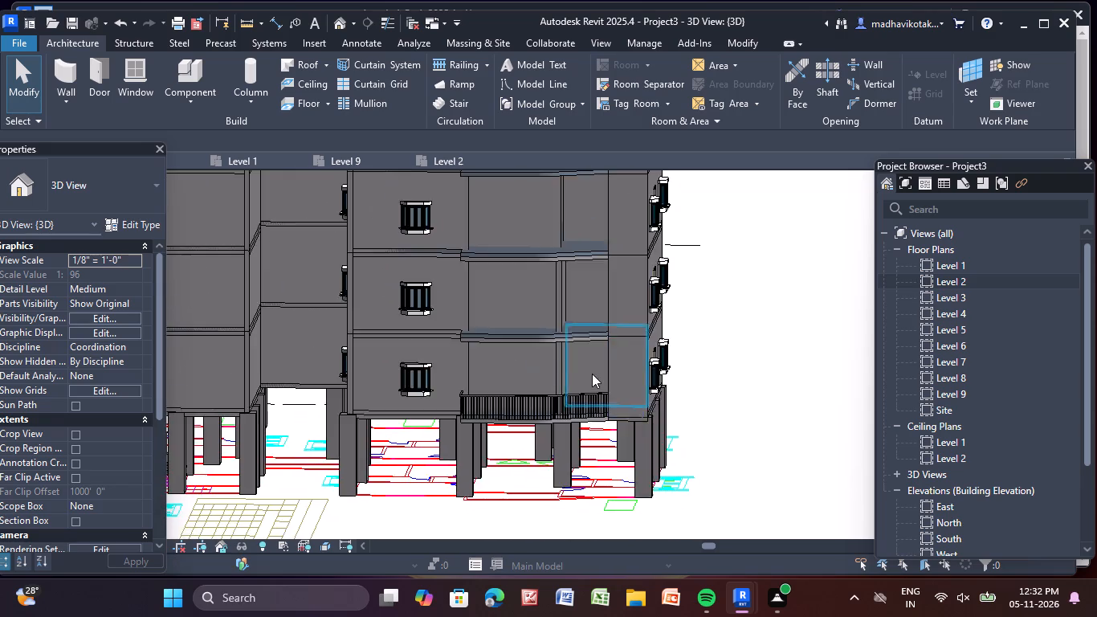
pyautogui.scroll(4, 585, 375)
pyautogui.click(559, 437)
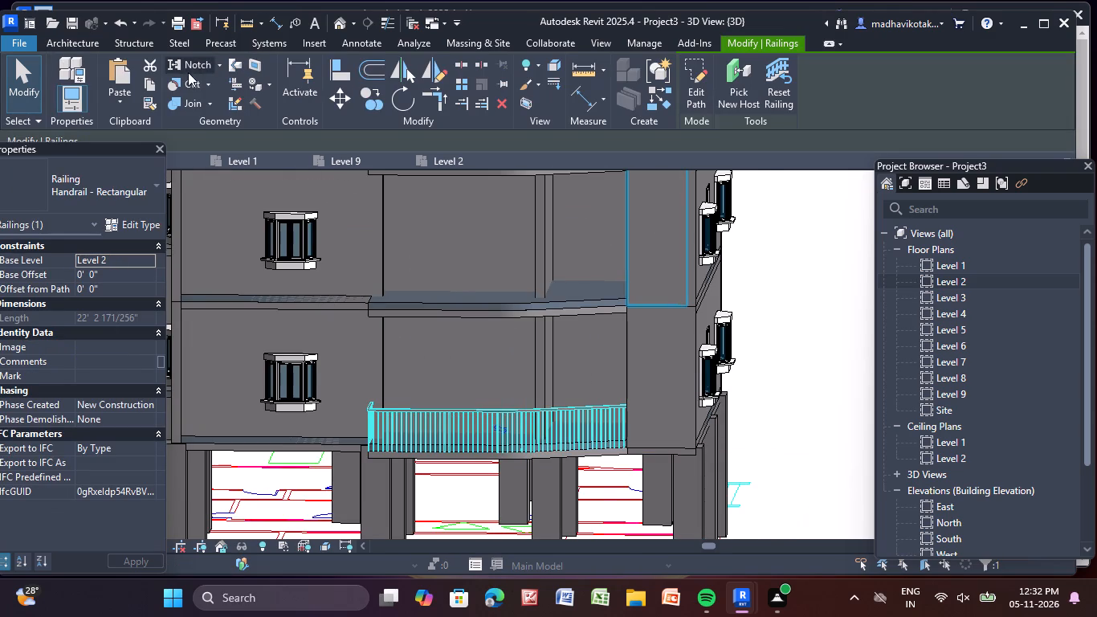
pyautogui.click(146, 82)
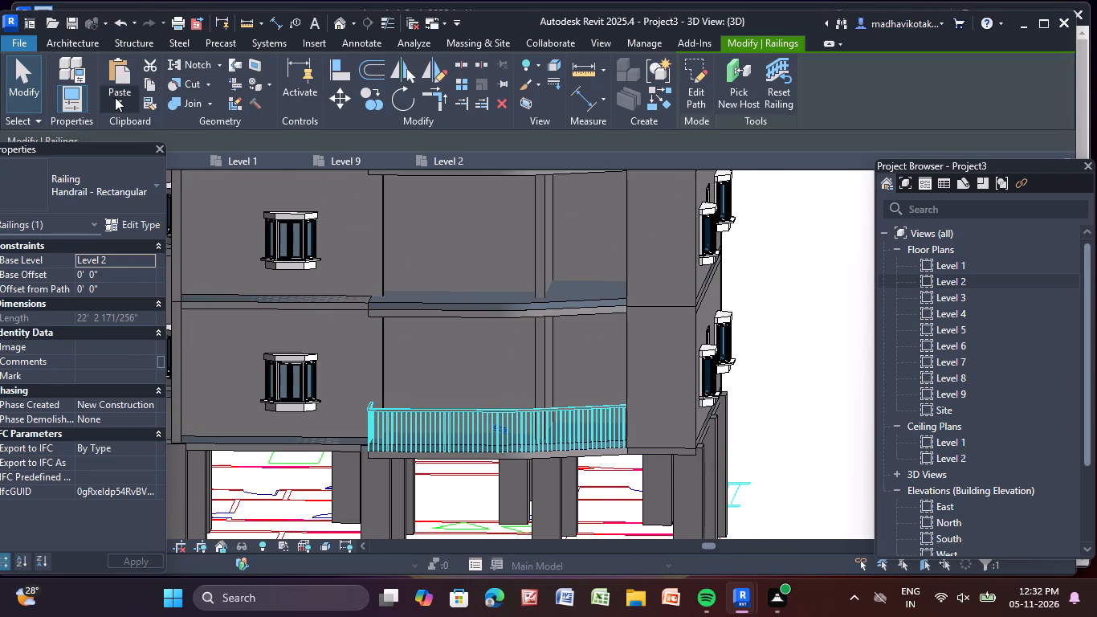
pyautogui.click(115, 97)
pyautogui.click(169, 148)
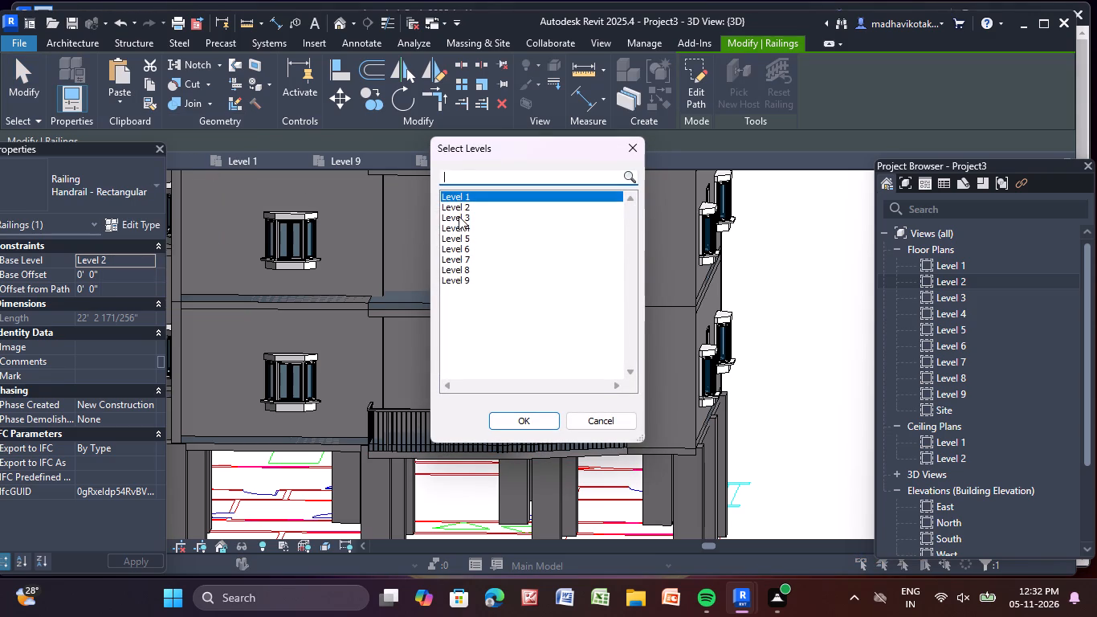
pyautogui.moveTo(459, 216); pyautogui.dragTo(467, 274)
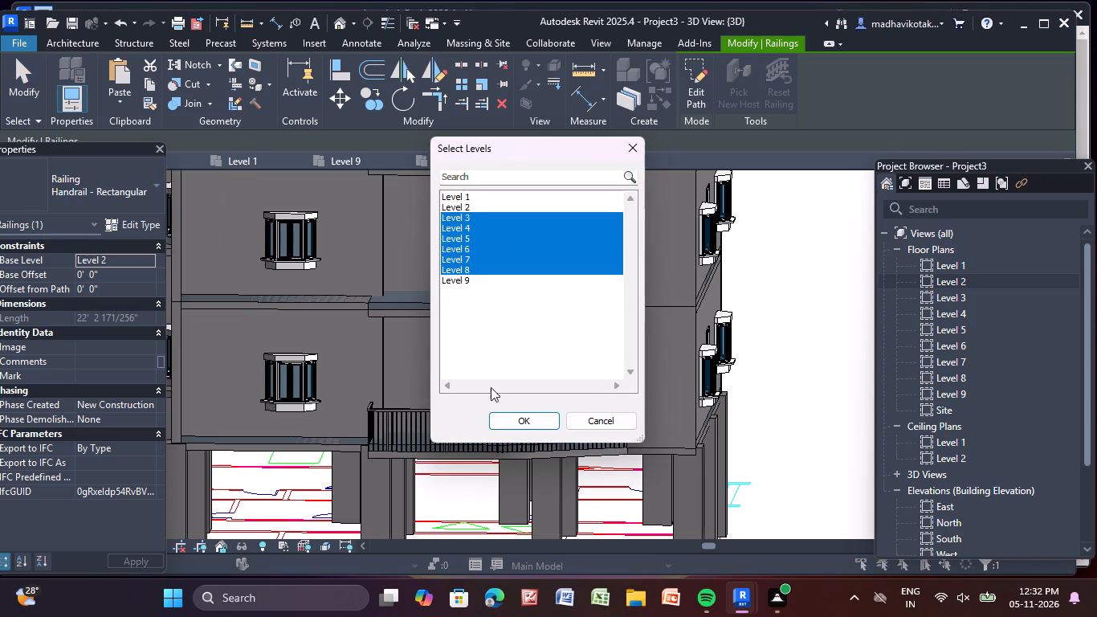
pyautogui.click(522, 415)
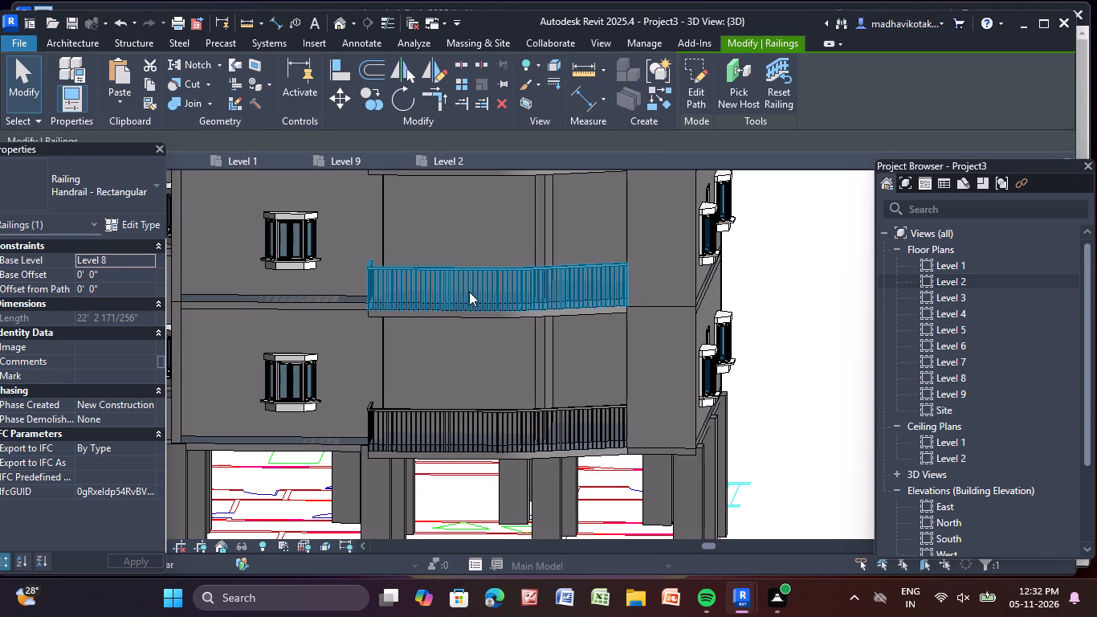
pyautogui.scroll(-6, 463, 288)
pyautogui.moveTo(464, 288); pyautogui.dragTo(446, 382, button='middle')
pyautogui.scroll(-1, 695, 244)
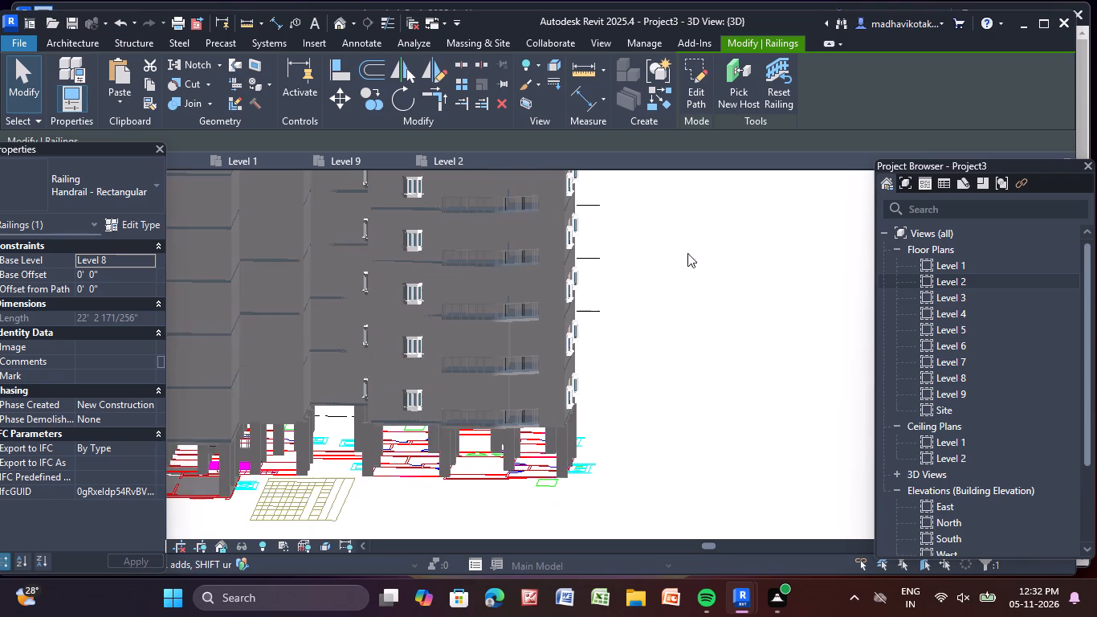
pyautogui.moveTo(686, 256); pyautogui.dragTo(647, 366, button='middle')
pyautogui.press('Escape')
# Inspect the end tower's copied walls and railings and the neighbouring facades from several sides in the 3D view.
pyautogui.scroll(-3, 639, 368)
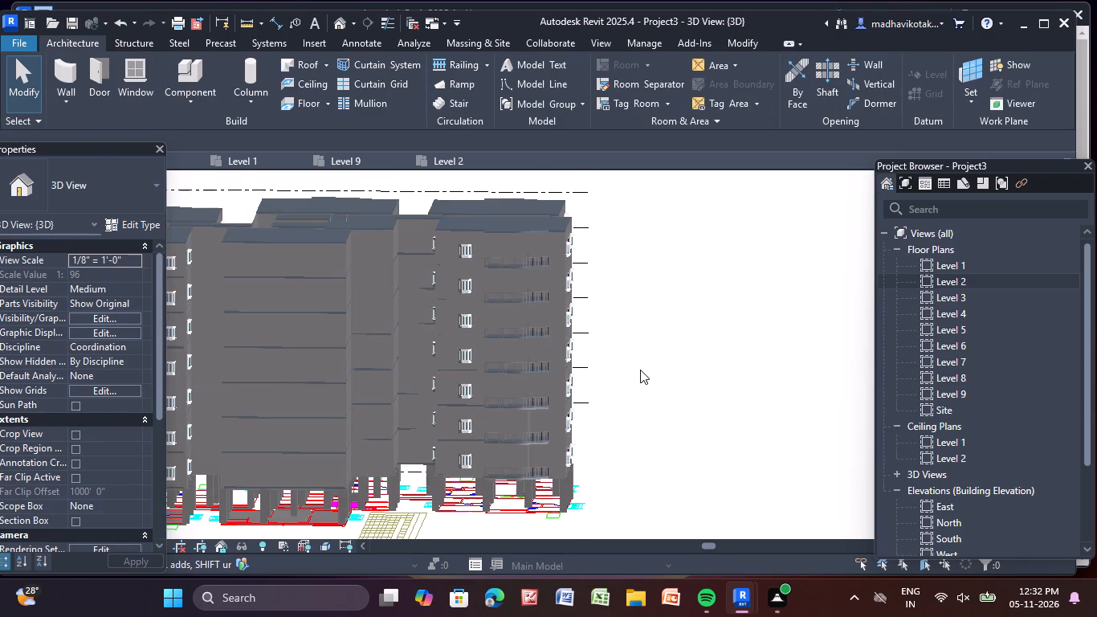
pyautogui.moveTo(600, 324); pyautogui.dragTo(593, 288, button='middle')
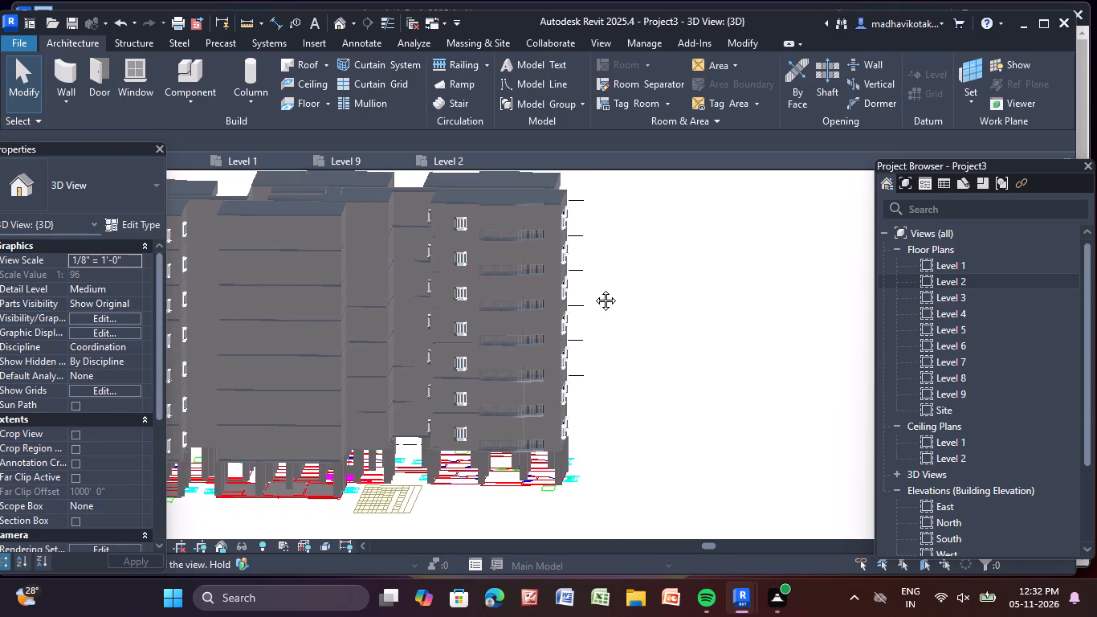
pyautogui.moveTo(593, 288); pyautogui.dragTo(736, 251, button='middle')
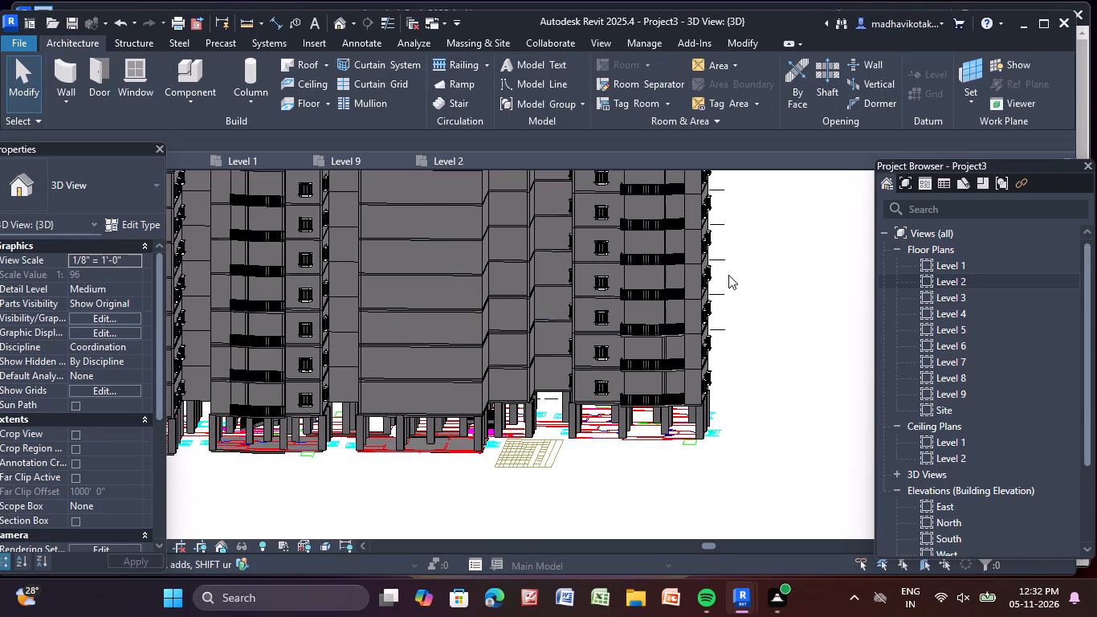
pyautogui.keyDown('shift'); pyautogui.moveTo(701, 297); pyautogui.dragTo(577, 321, button='middle'); pyautogui.keyUp('shift')
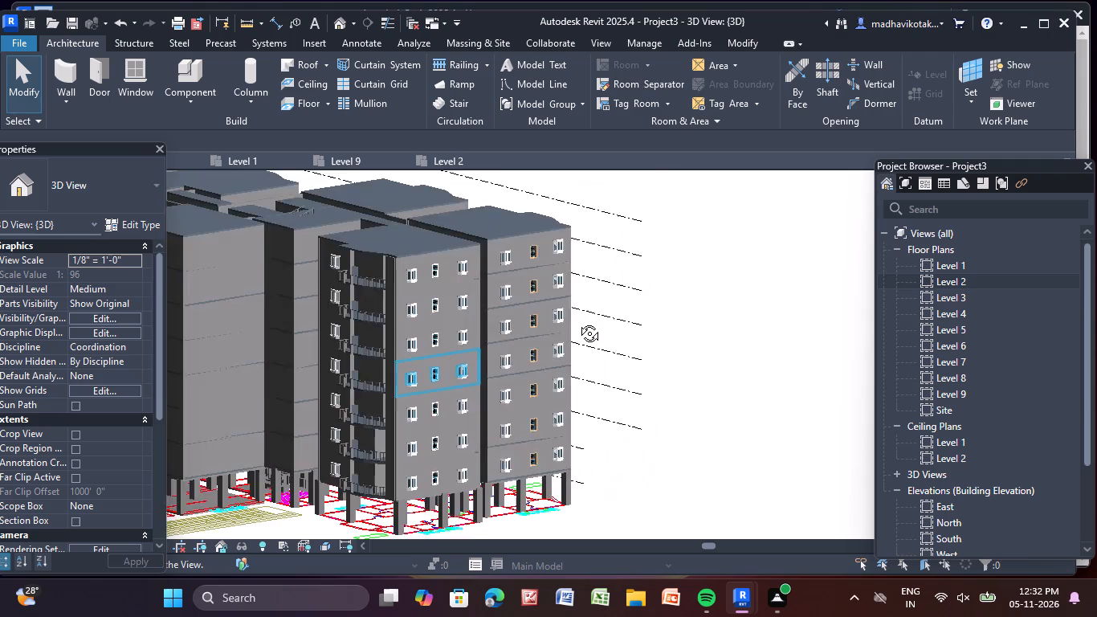
pyautogui.keyDown('shift'); pyautogui.moveTo(577, 321); pyautogui.dragTo(519, 321, button='middle'); pyautogui.keyUp('shift')
pyautogui.scroll(-3, 517, 317)
pyautogui.moveTo(522, 321); pyautogui.dragTo(616, 315, button='middle')
pyautogui.scroll(1, 606, 319)
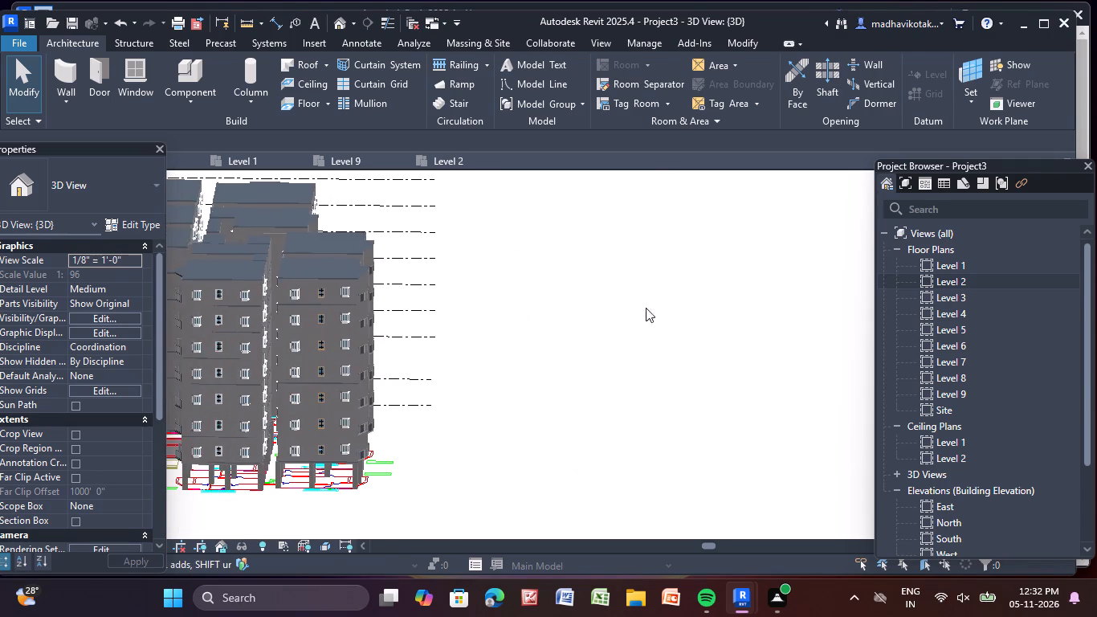
pyautogui.moveTo(328, 467); pyautogui.dragTo(373, 452, button='middle')
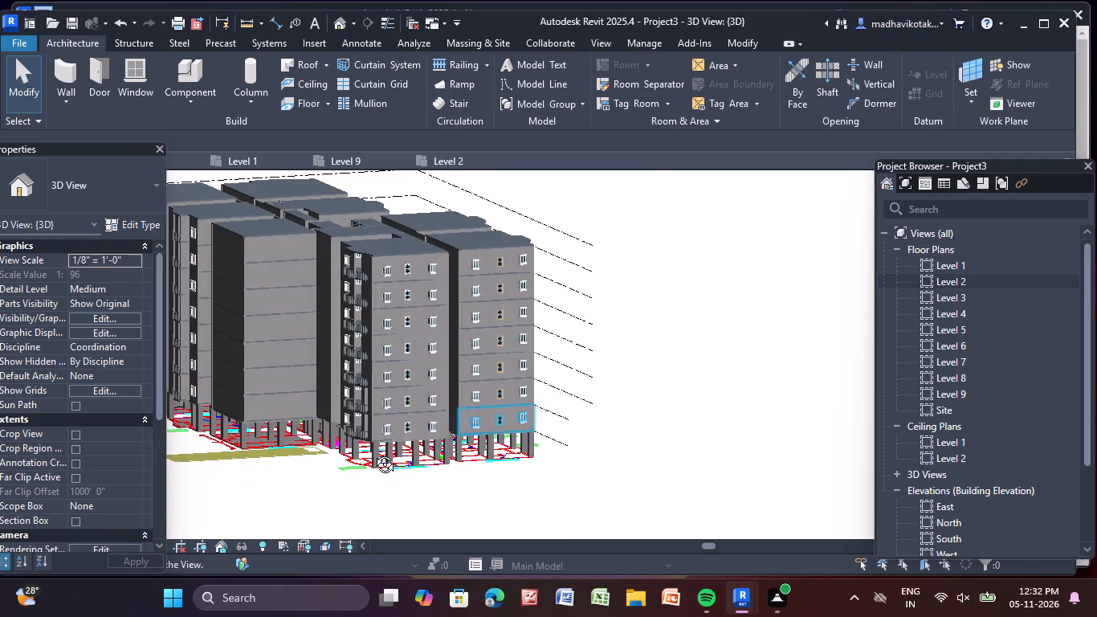
pyautogui.moveTo(373, 452); pyautogui.dragTo(271, 449, button='middle')
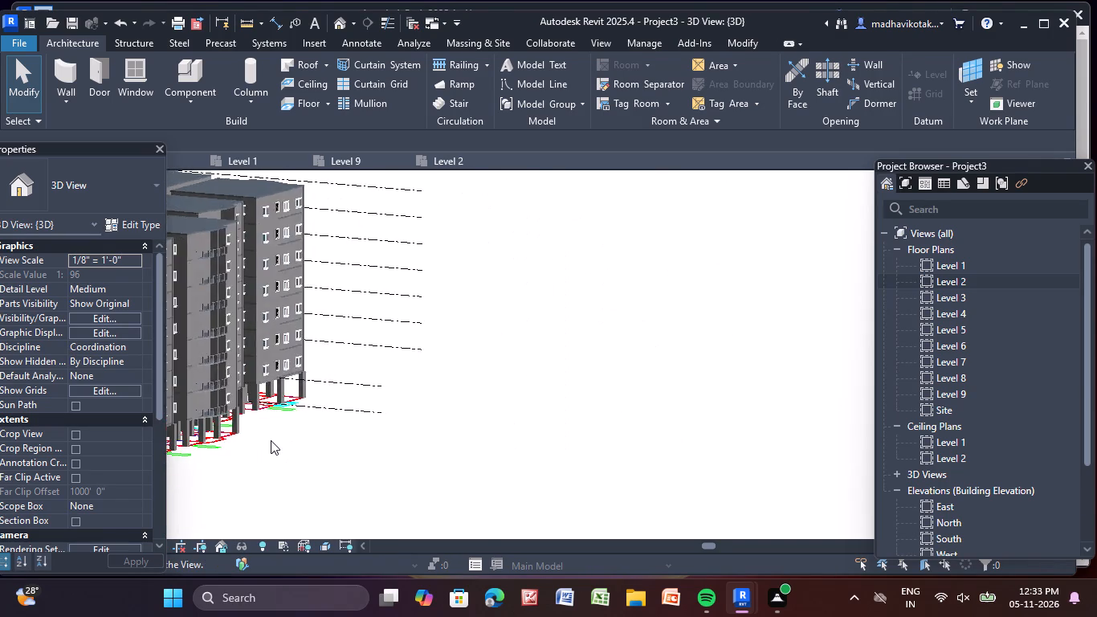
pyautogui.scroll(-2, 282, 443)
pyautogui.moveTo(288, 447); pyautogui.dragTo(545, 382, button='middle')
pyautogui.keyDown('shift'); pyautogui.middleClick(539, 394); pyautogui.keyUp('shift')
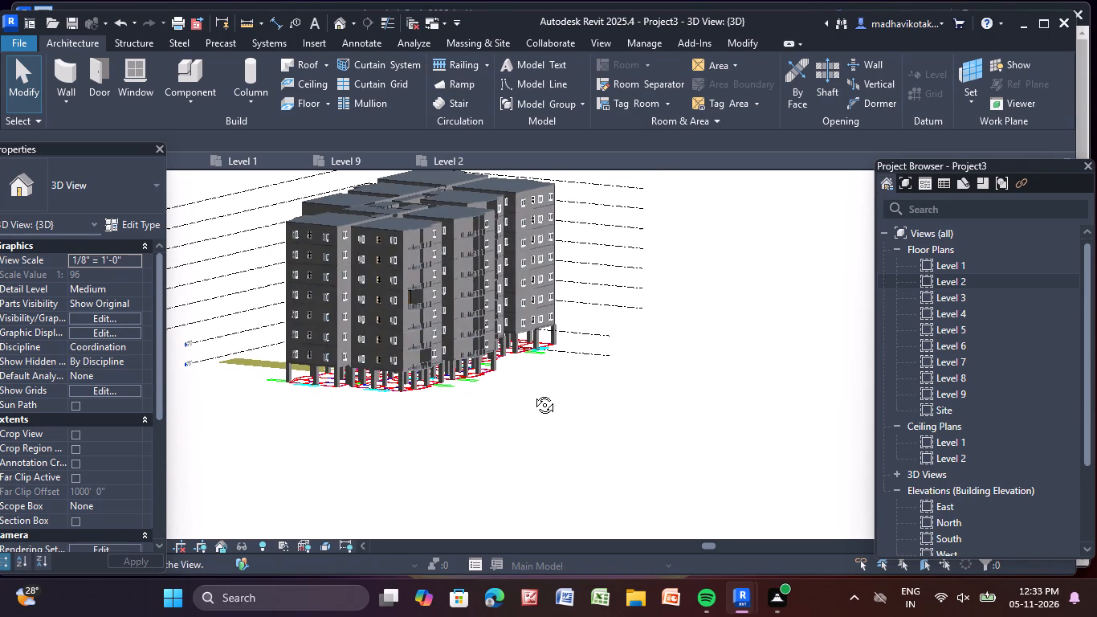
pyautogui.scroll(5, 273, 392)
pyautogui.scroll(2, 377, 346)
pyautogui.scroll(-3, 445, 324)
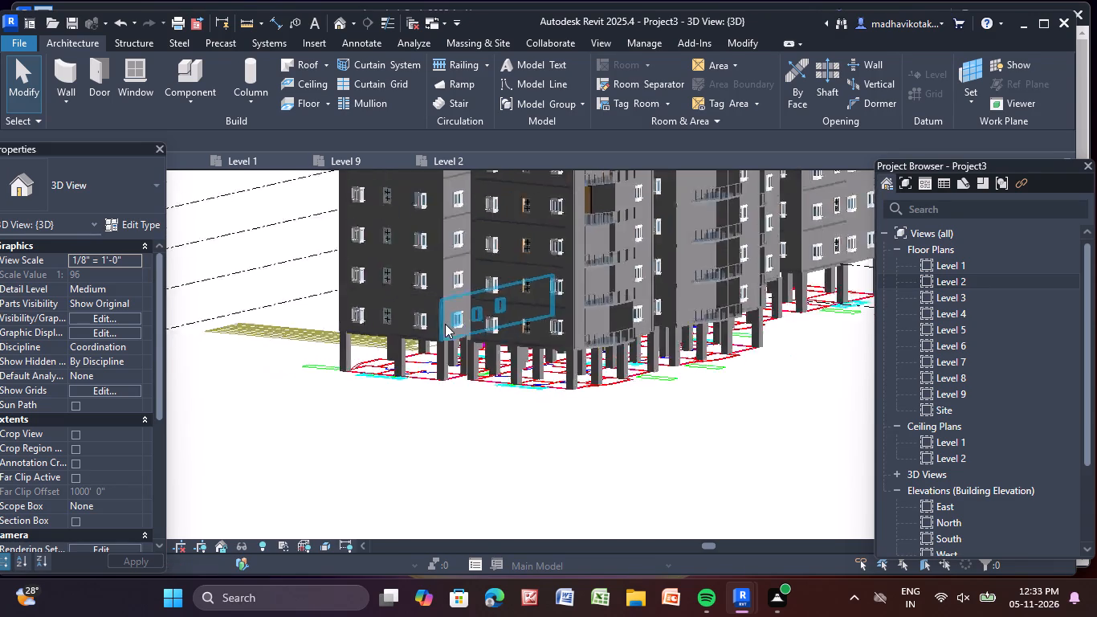
pyautogui.scroll(-2, 445, 324)
pyautogui.keyDown('shift'); pyautogui.moveTo(570, 401); pyautogui.dragTo(334, 393, button='middle'); pyautogui.keyUp('shift')
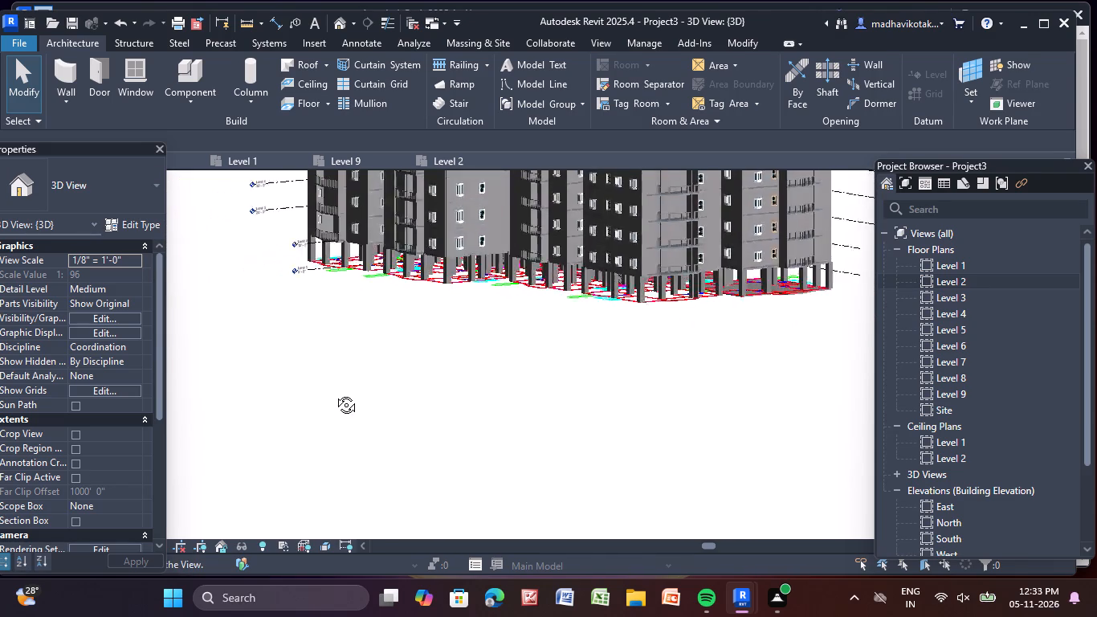
pyautogui.keyDown('shift'); pyautogui.moveTo(334, 393); pyautogui.dragTo(255, 366, button='middle'); pyautogui.keyUp('shift')
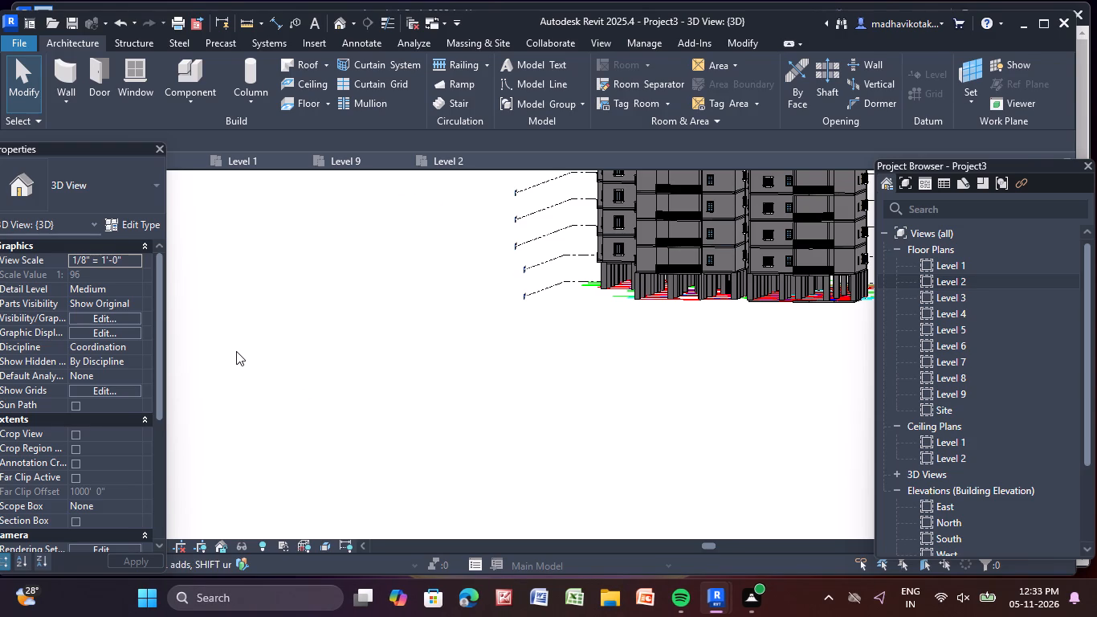
# Review the whole tower complex in 3D, examining the balcony facades and railings on all floors from the opposite side.
pyautogui.scroll(-1, 236, 351)
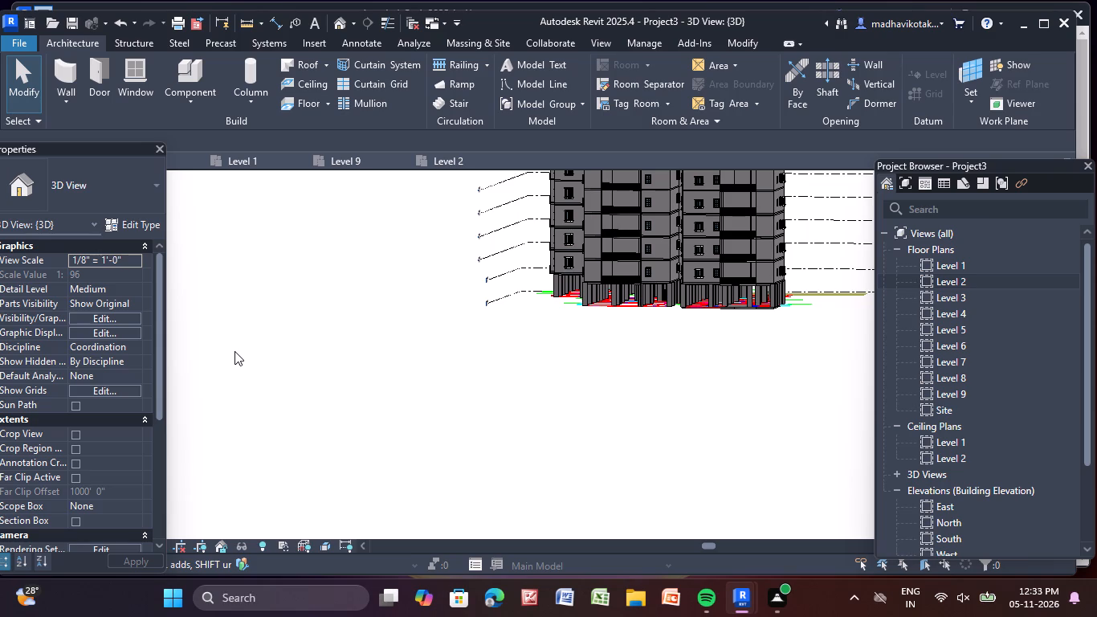
pyautogui.press('Escape')
pyautogui.moveTo(416, 338); pyautogui.dragTo(261, 417, button='middle')
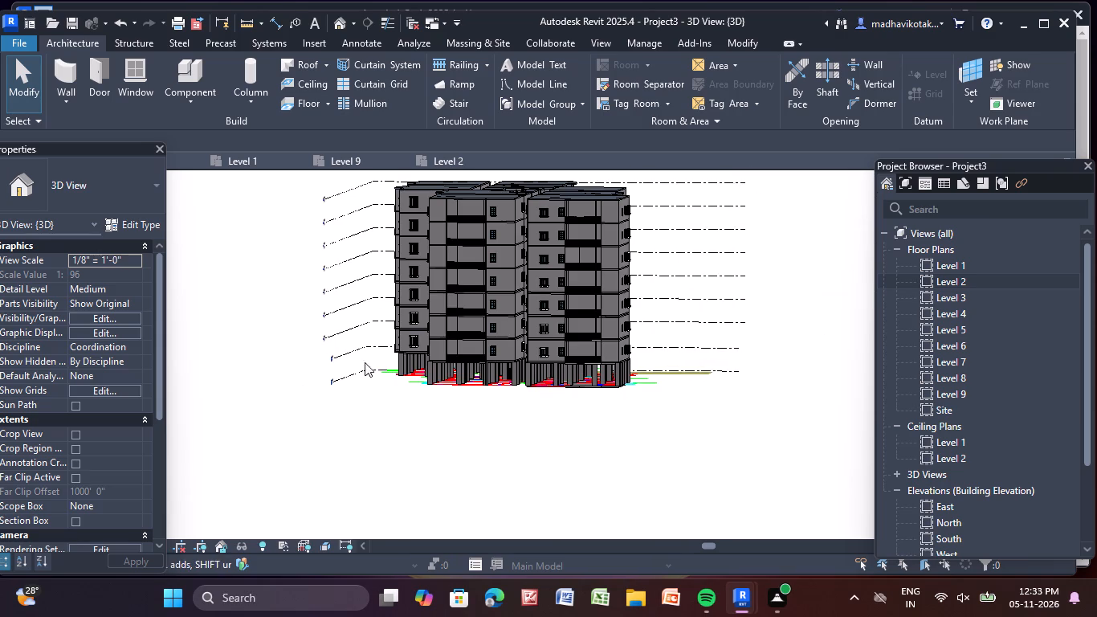
pyautogui.moveTo(553, 451); pyautogui.dragTo(659, 472, button='middle')
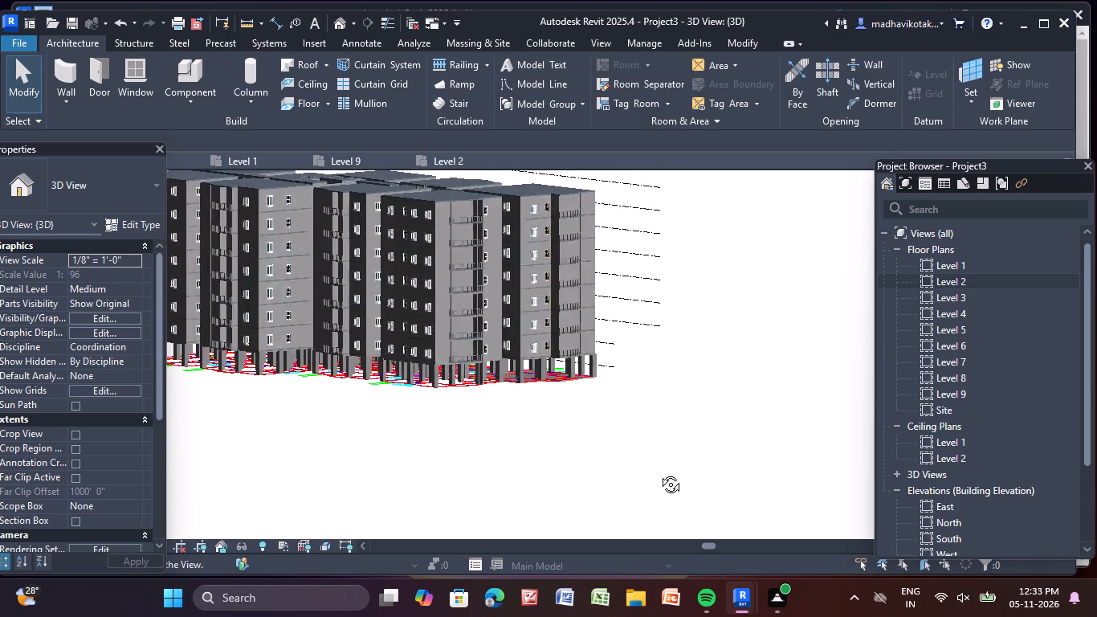
pyautogui.moveTo(659, 472); pyautogui.dragTo(577, 483, button='middle')
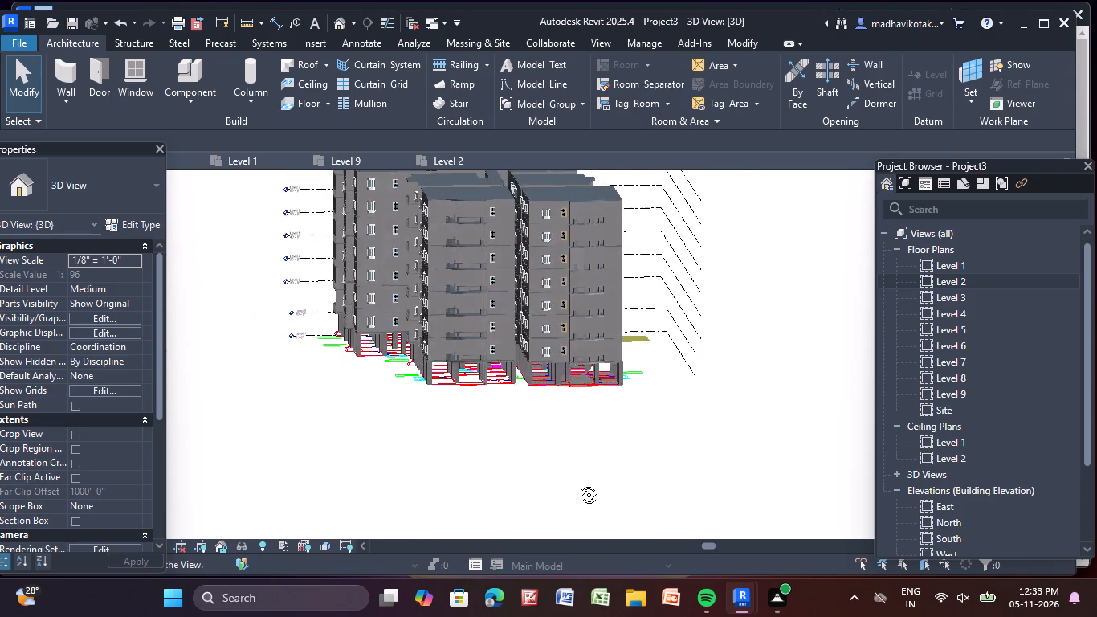
pyautogui.moveTo(577, 483); pyautogui.dragTo(583, 469, button='middle')
pyautogui.scroll(-4, 572, 446)
pyautogui.moveTo(572, 446); pyautogui.dragTo(570, 456, button='middle')
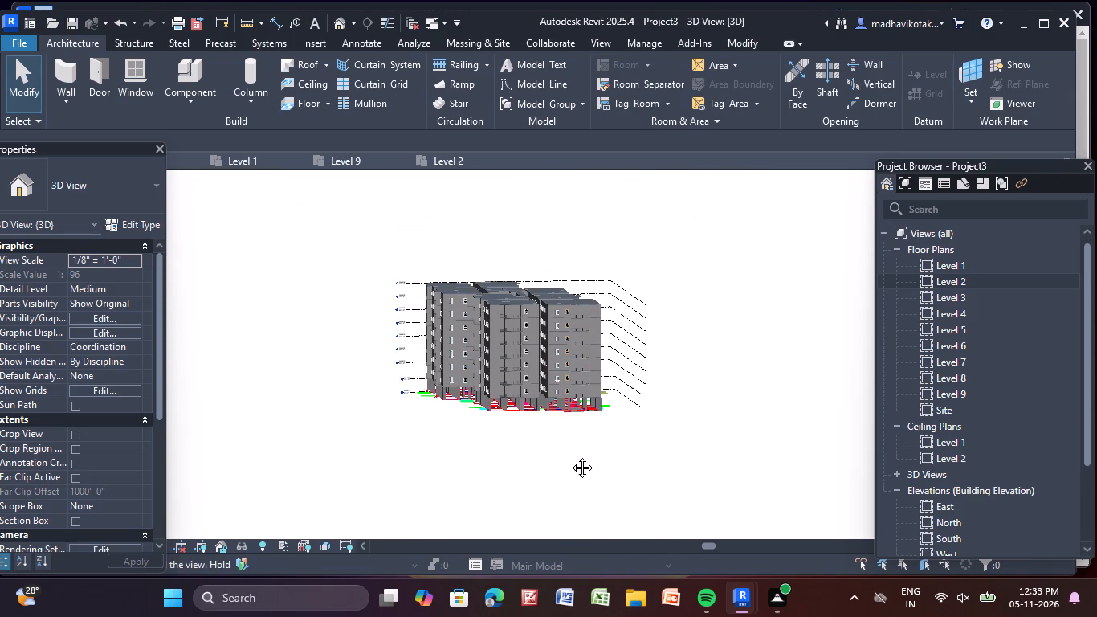
pyautogui.moveTo(570, 456); pyautogui.dragTo(578, 530, button='middle')
pyautogui.moveTo(562, 505); pyautogui.dragTo(589, 517, button='middle')
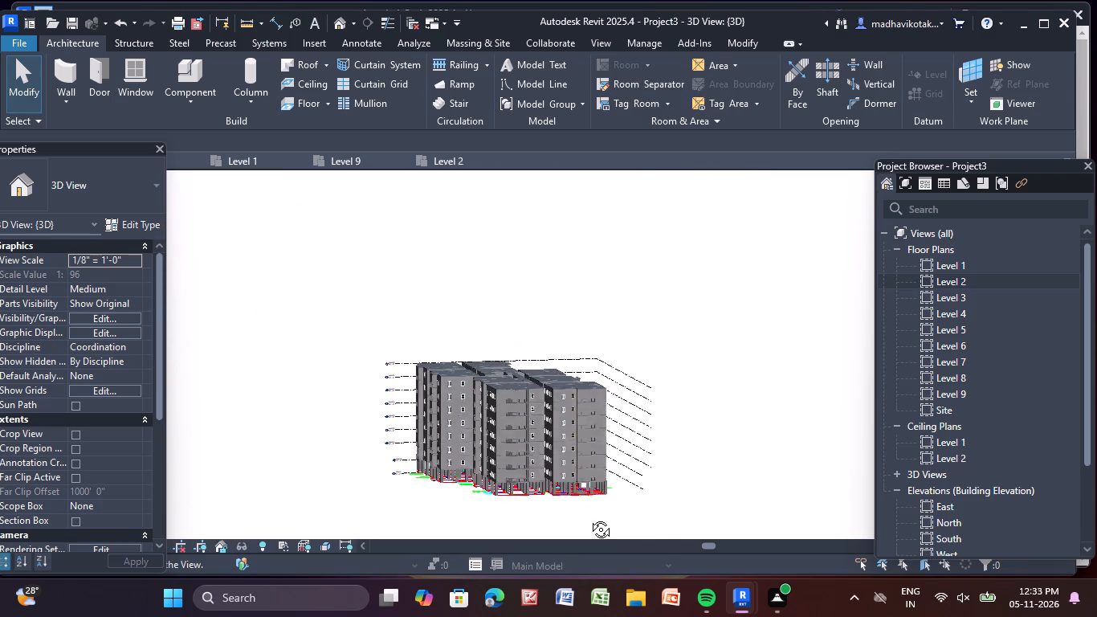
pyautogui.moveTo(589, 517); pyautogui.dragTo(593, 517, button='middle')
pyautogui.scroll(6, 528, 480)
pyautogui.moveTo(534, 494); pyautogui.dragTo(414, 325, button='middle')
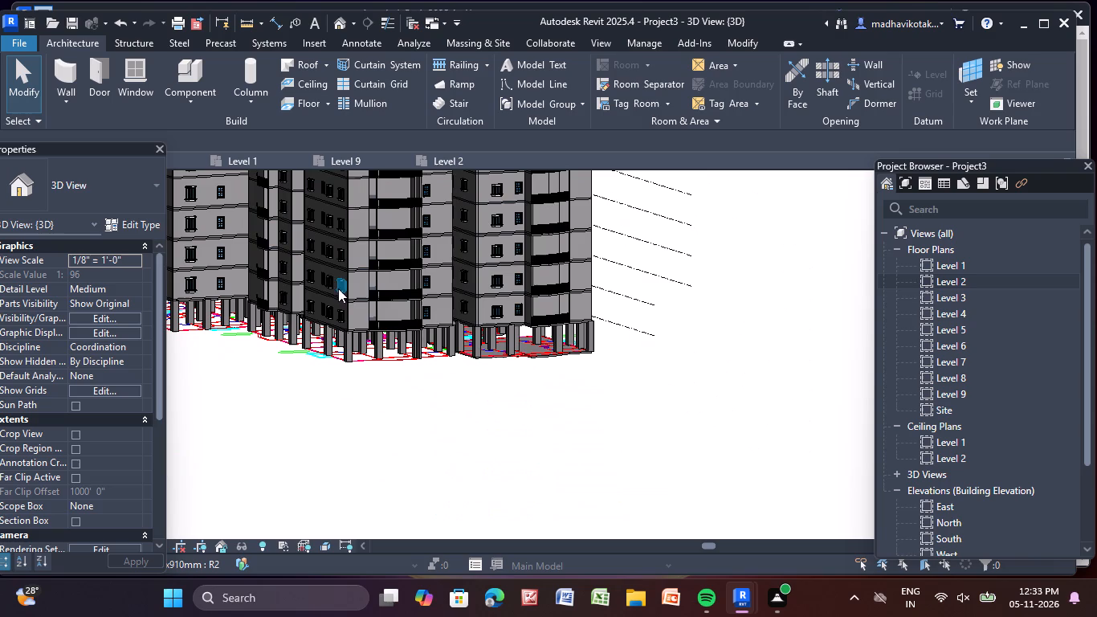
pyautogui.moveTo(544, 415); pyautogui.dragTo(650, 520, button='middle')
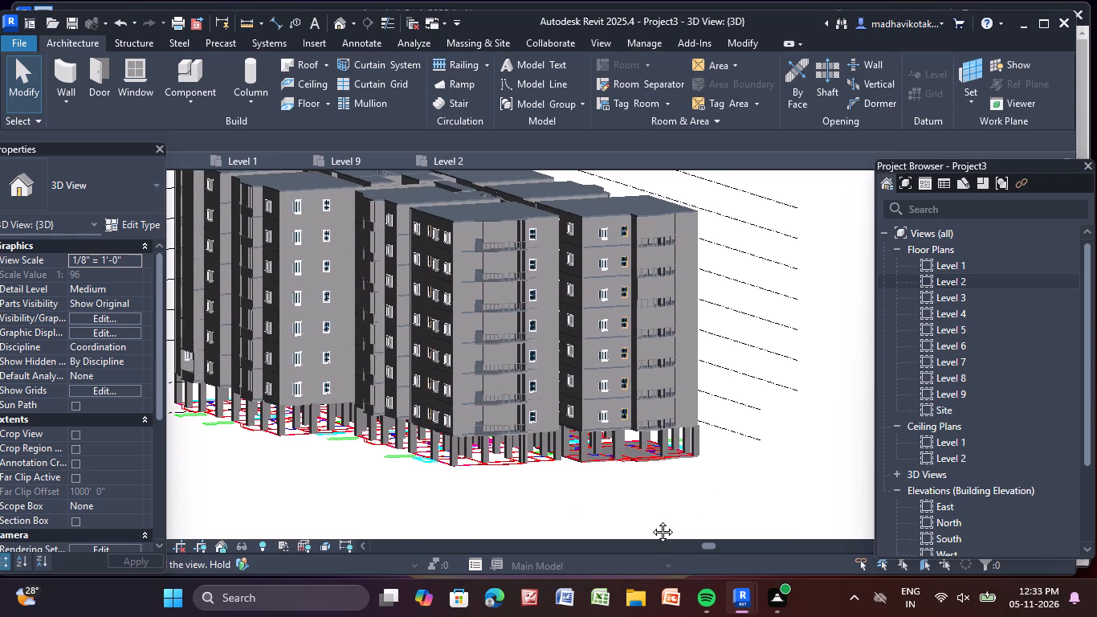
pyautogui.moveTo(650, 520); pyautogui.dragTo(650, 516, button='middle')
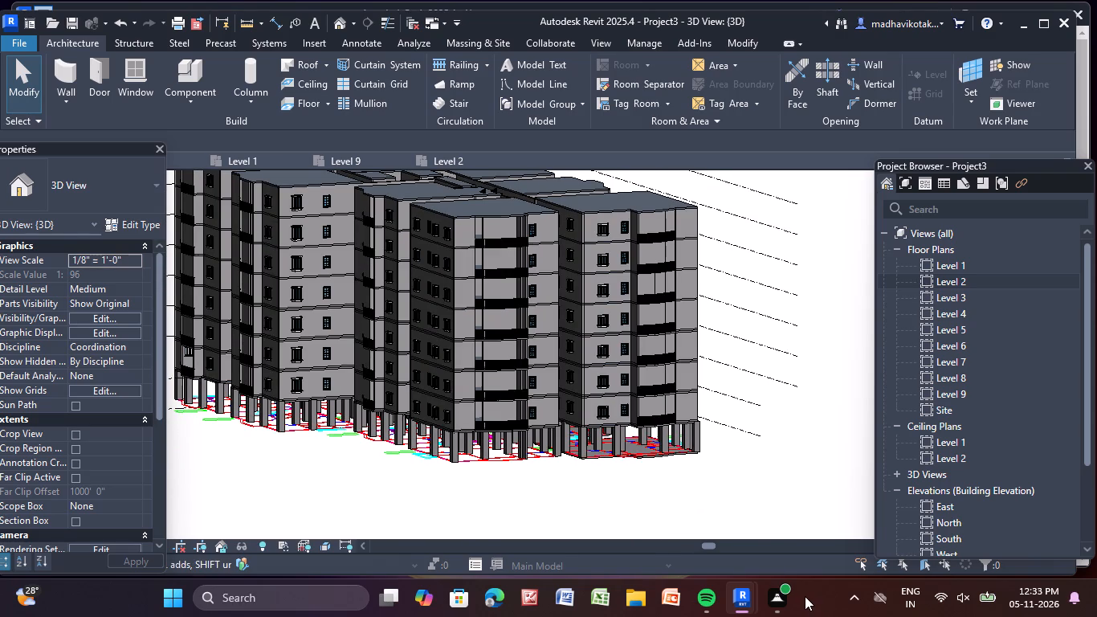
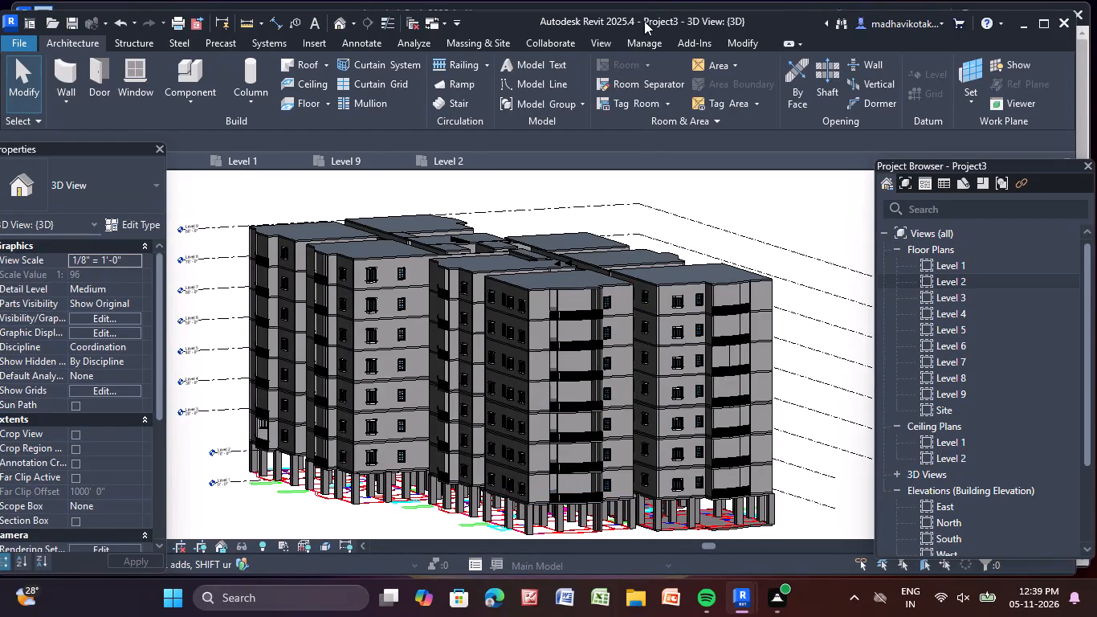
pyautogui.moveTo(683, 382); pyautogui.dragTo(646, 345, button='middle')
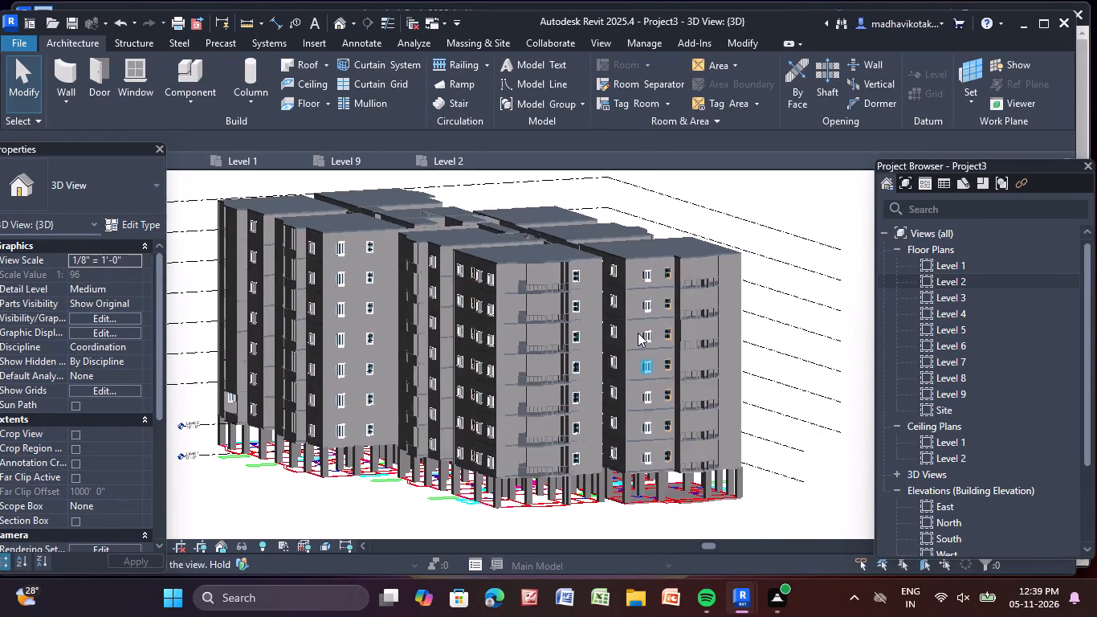
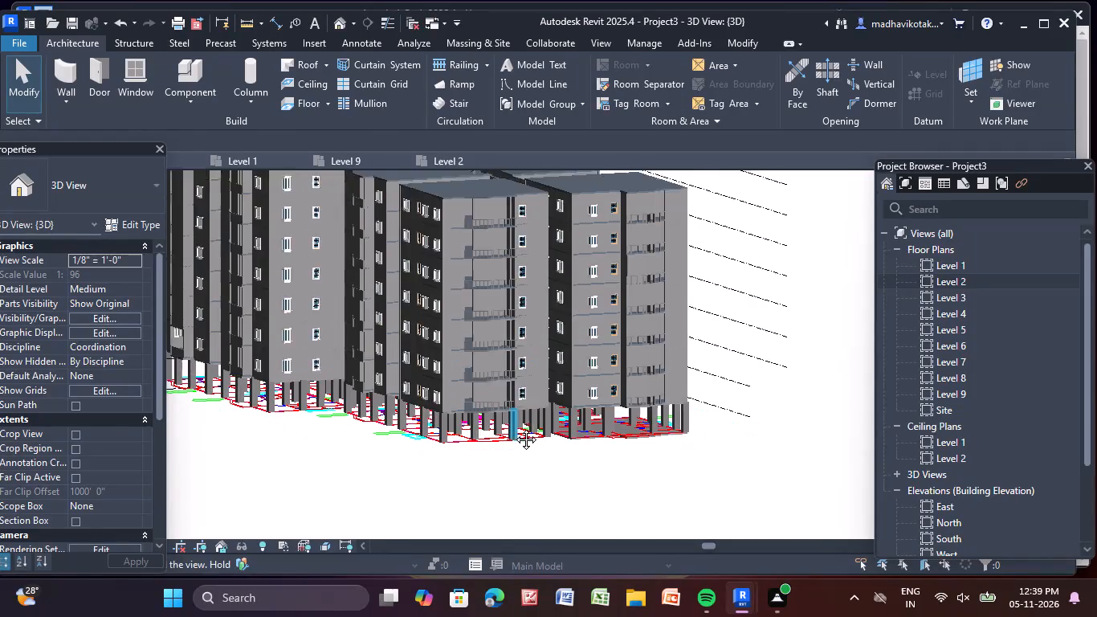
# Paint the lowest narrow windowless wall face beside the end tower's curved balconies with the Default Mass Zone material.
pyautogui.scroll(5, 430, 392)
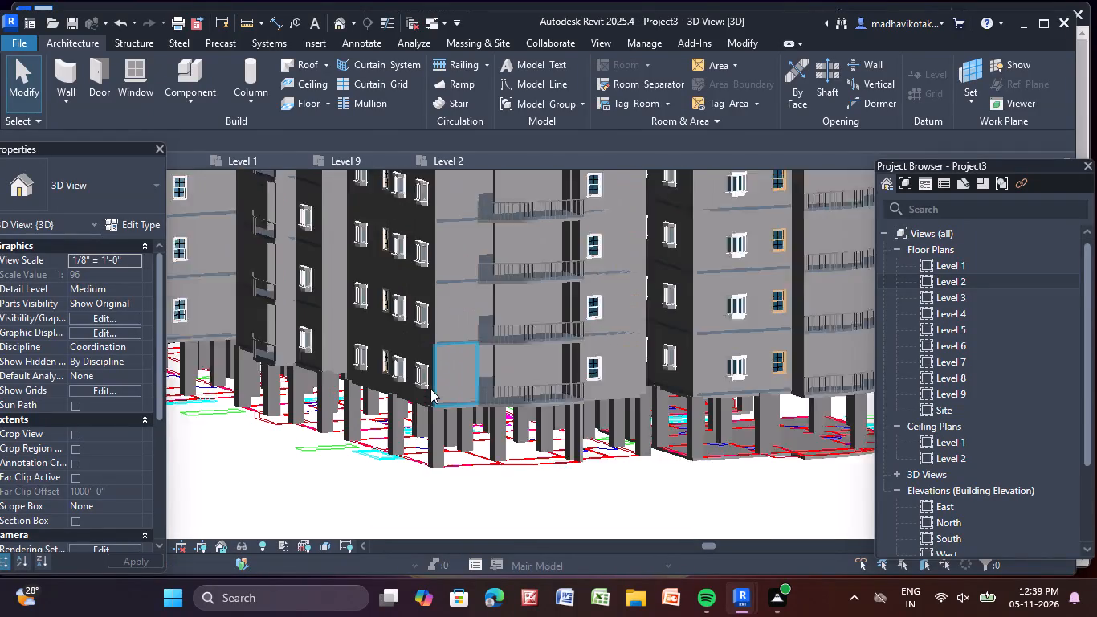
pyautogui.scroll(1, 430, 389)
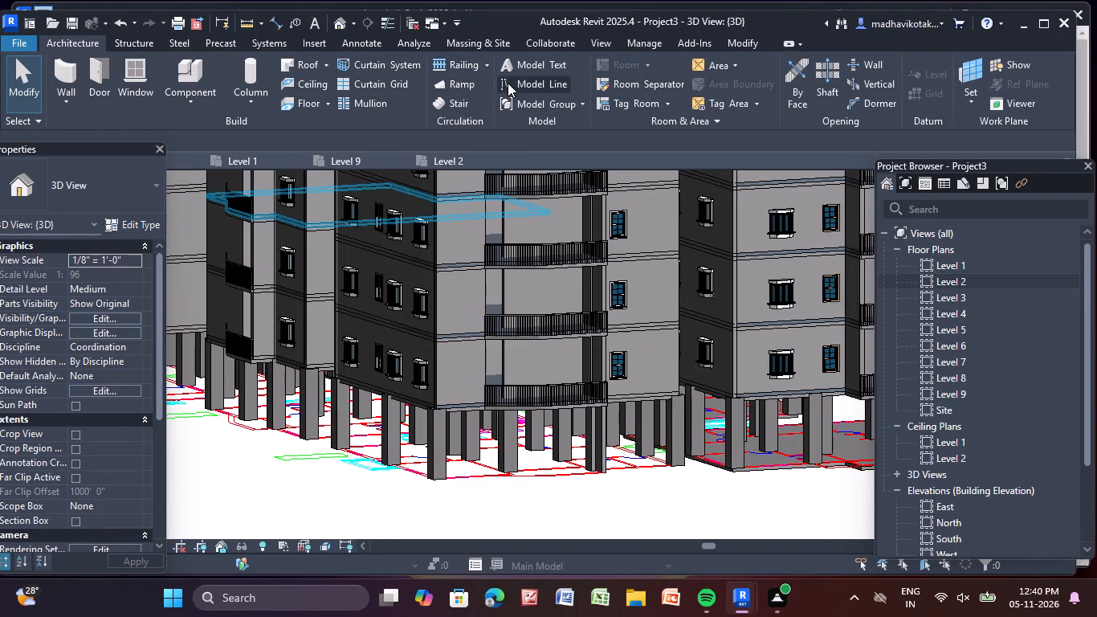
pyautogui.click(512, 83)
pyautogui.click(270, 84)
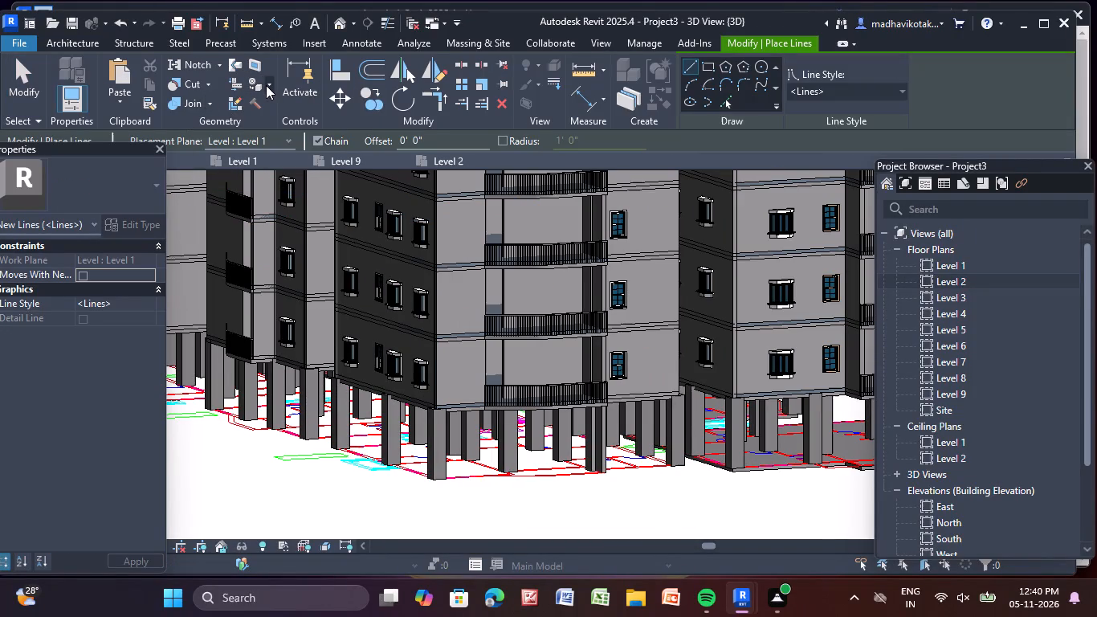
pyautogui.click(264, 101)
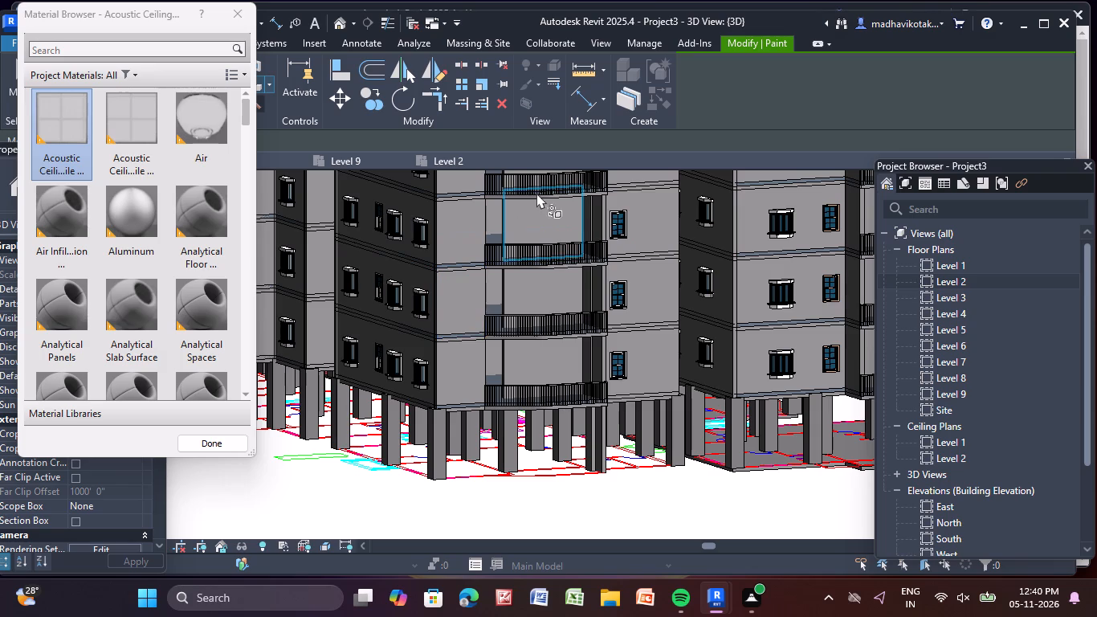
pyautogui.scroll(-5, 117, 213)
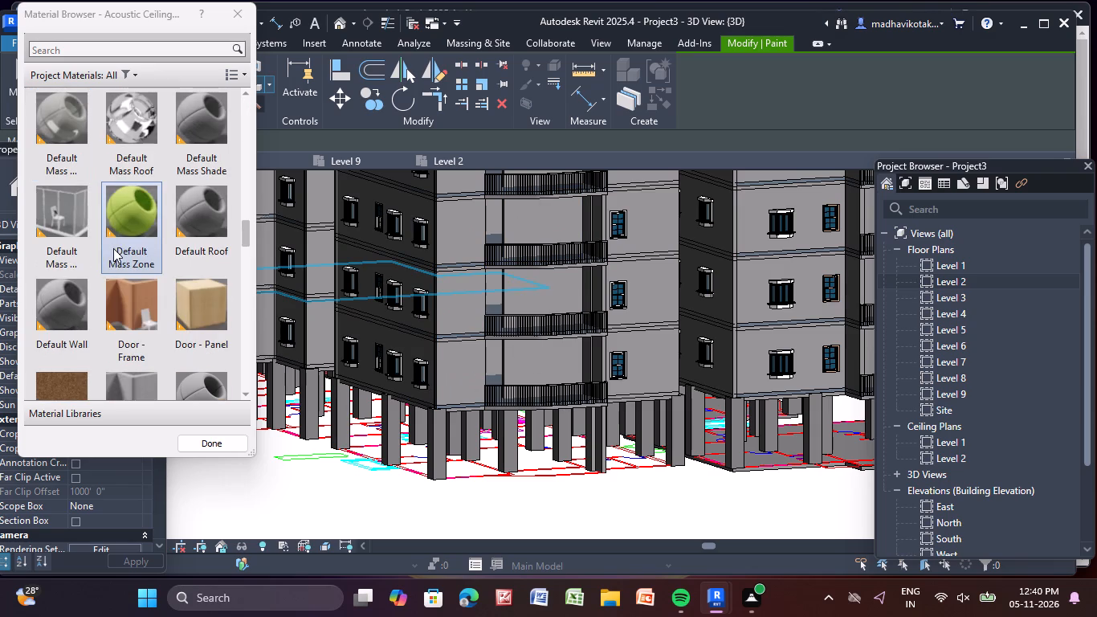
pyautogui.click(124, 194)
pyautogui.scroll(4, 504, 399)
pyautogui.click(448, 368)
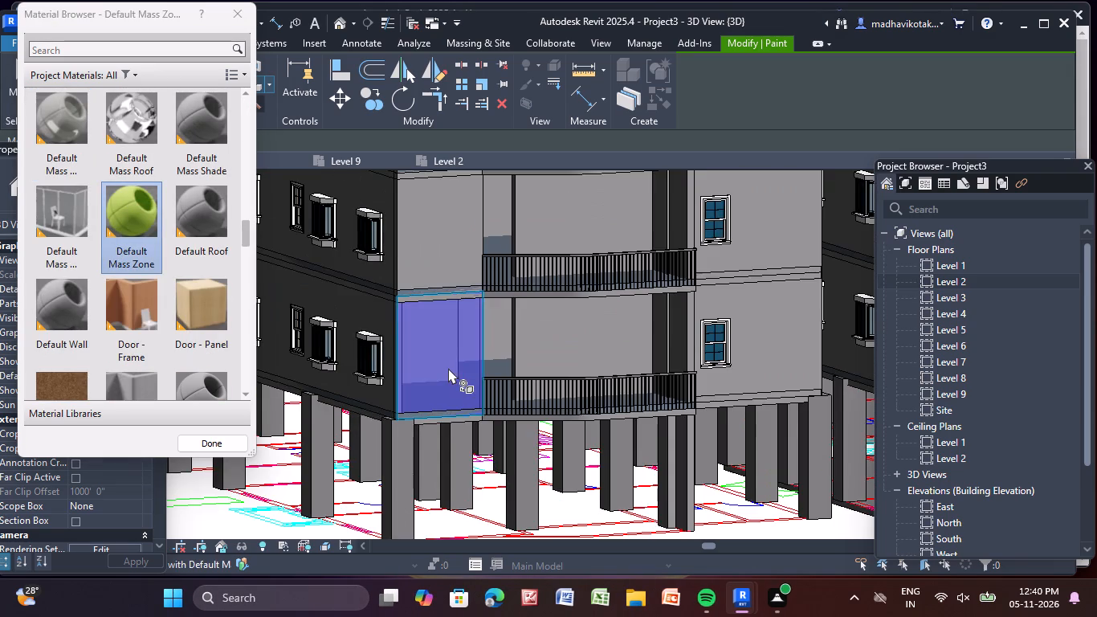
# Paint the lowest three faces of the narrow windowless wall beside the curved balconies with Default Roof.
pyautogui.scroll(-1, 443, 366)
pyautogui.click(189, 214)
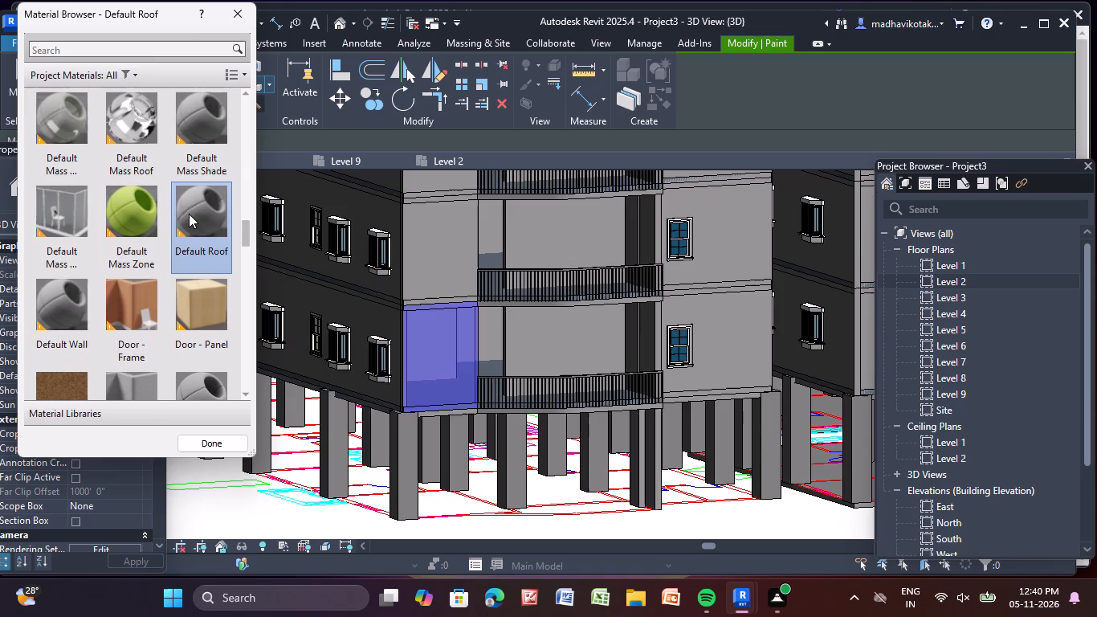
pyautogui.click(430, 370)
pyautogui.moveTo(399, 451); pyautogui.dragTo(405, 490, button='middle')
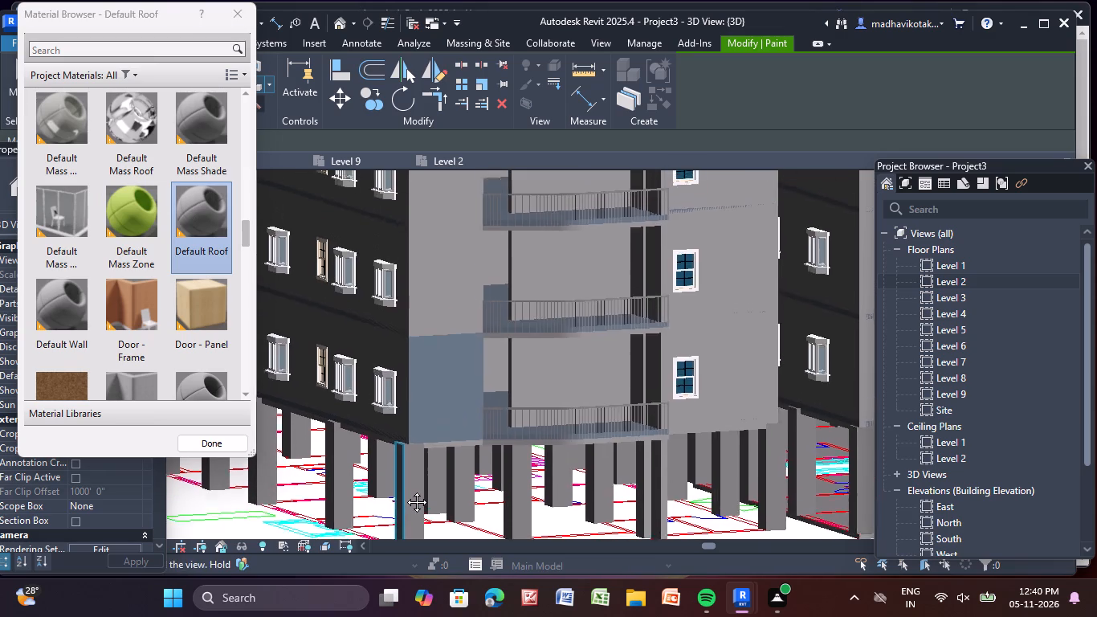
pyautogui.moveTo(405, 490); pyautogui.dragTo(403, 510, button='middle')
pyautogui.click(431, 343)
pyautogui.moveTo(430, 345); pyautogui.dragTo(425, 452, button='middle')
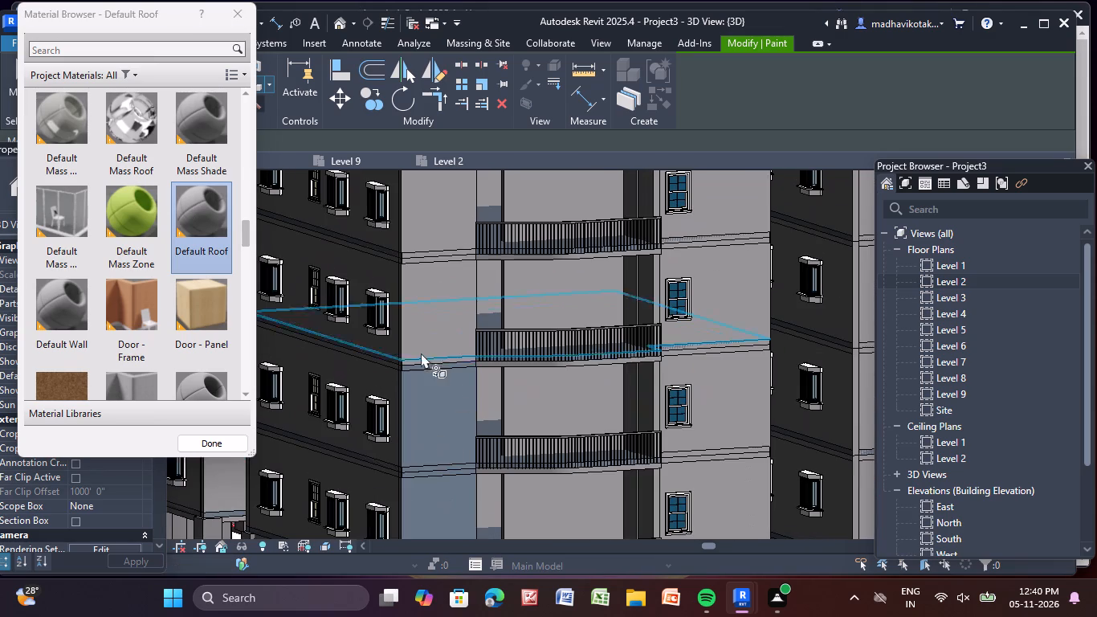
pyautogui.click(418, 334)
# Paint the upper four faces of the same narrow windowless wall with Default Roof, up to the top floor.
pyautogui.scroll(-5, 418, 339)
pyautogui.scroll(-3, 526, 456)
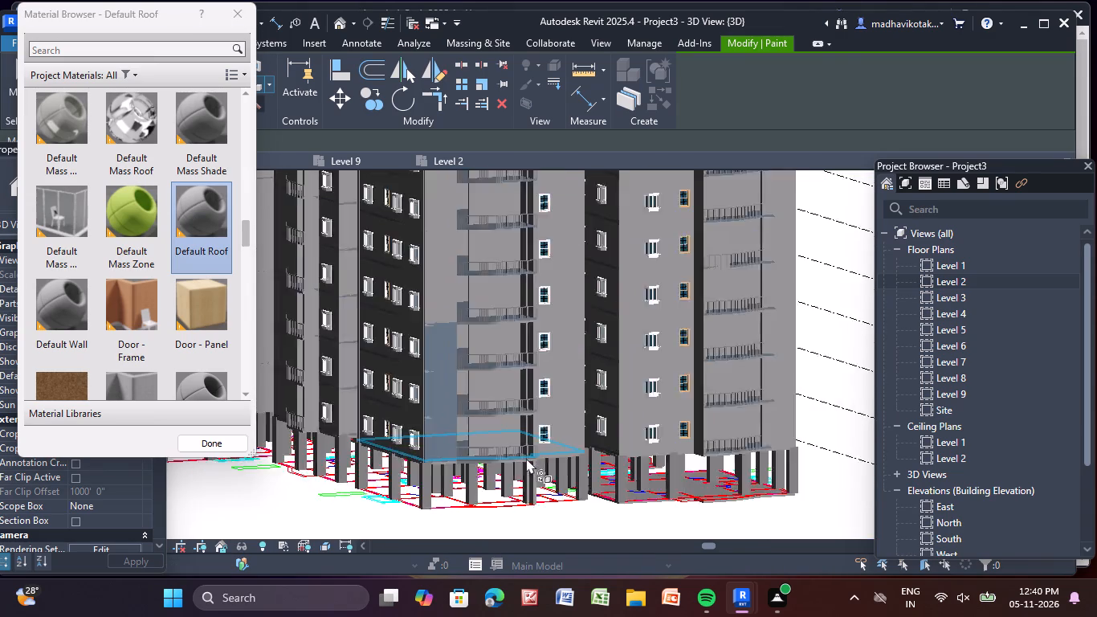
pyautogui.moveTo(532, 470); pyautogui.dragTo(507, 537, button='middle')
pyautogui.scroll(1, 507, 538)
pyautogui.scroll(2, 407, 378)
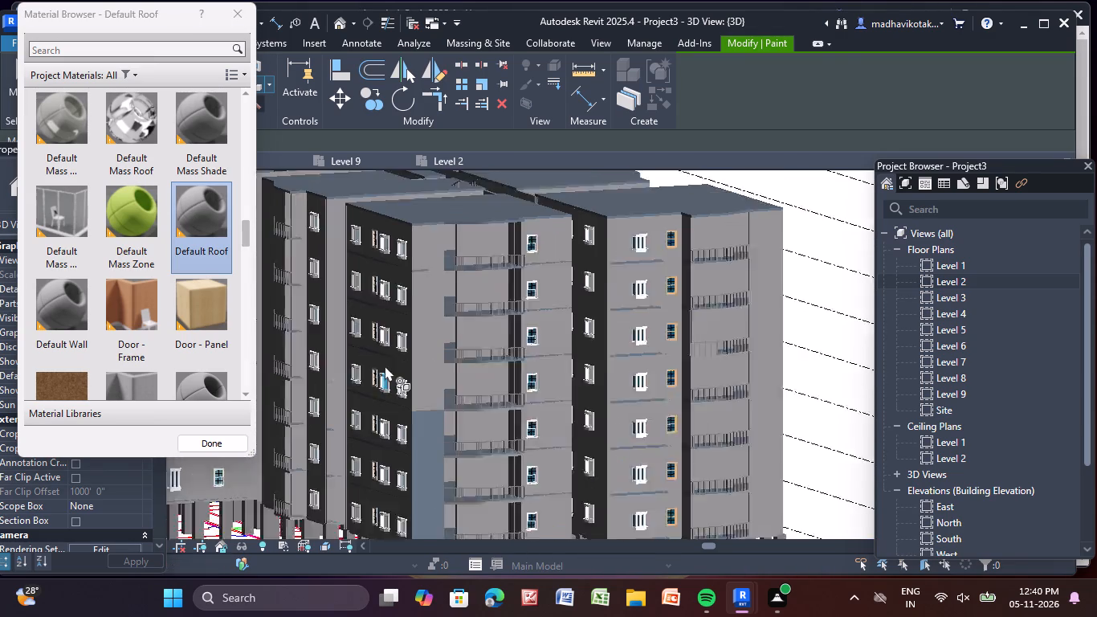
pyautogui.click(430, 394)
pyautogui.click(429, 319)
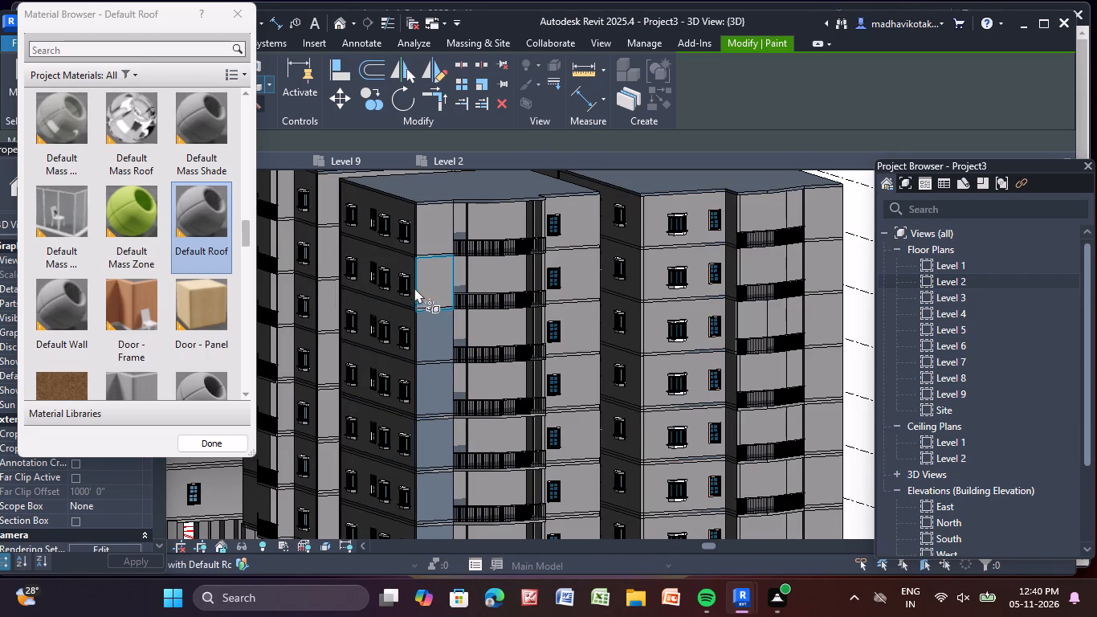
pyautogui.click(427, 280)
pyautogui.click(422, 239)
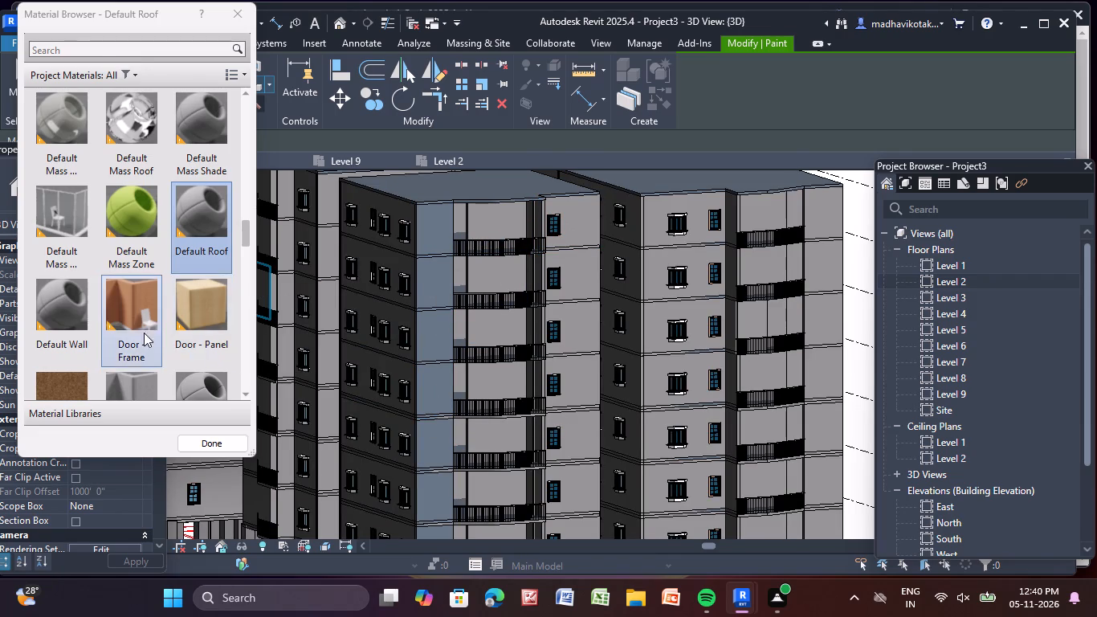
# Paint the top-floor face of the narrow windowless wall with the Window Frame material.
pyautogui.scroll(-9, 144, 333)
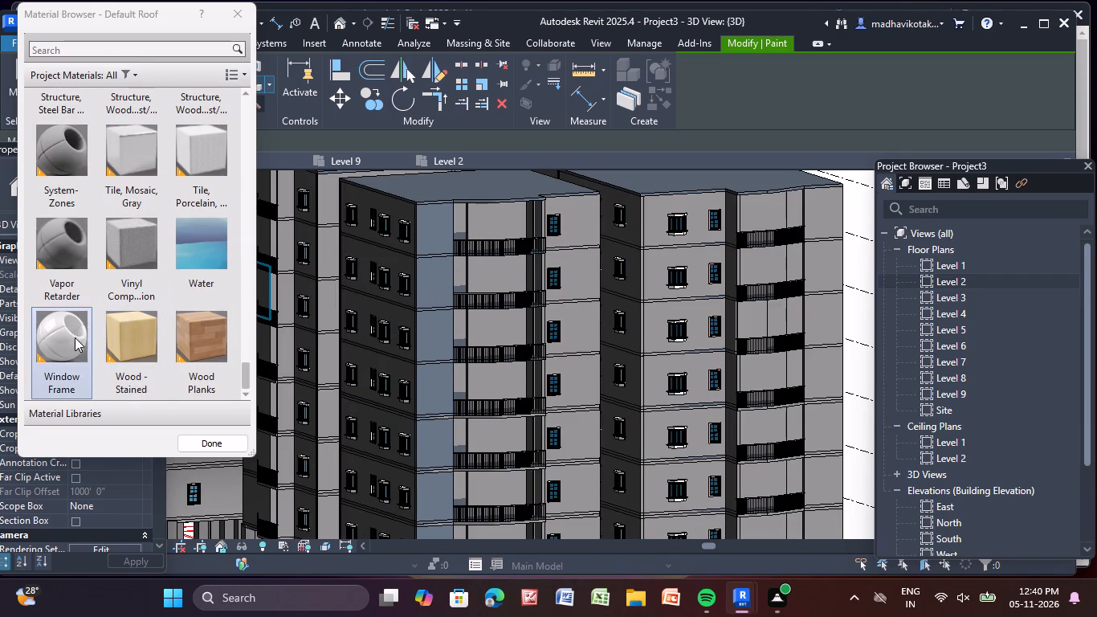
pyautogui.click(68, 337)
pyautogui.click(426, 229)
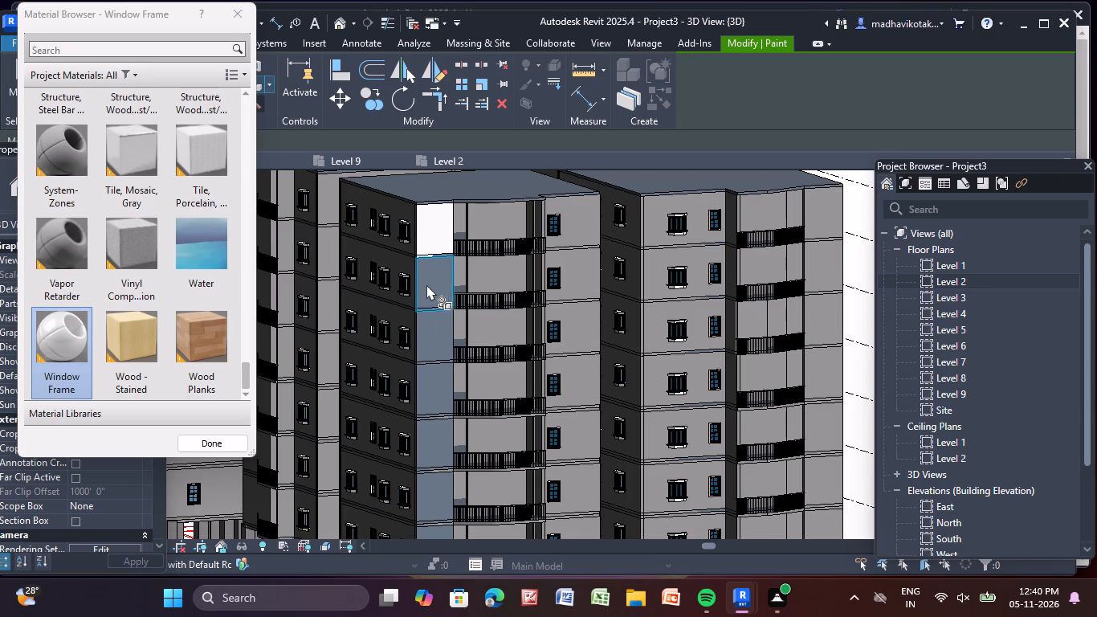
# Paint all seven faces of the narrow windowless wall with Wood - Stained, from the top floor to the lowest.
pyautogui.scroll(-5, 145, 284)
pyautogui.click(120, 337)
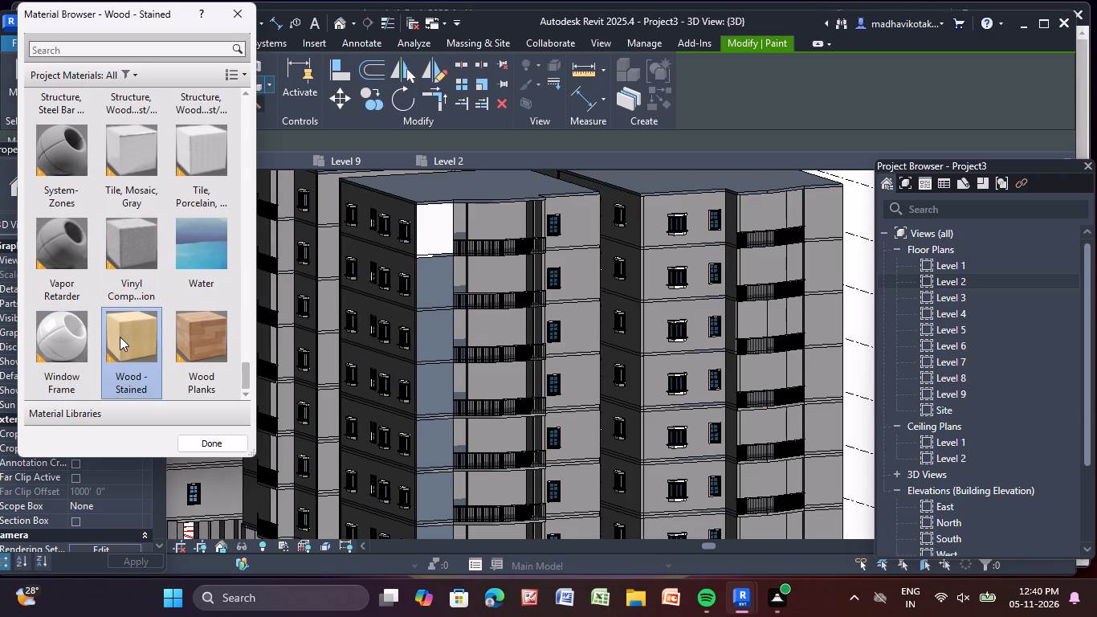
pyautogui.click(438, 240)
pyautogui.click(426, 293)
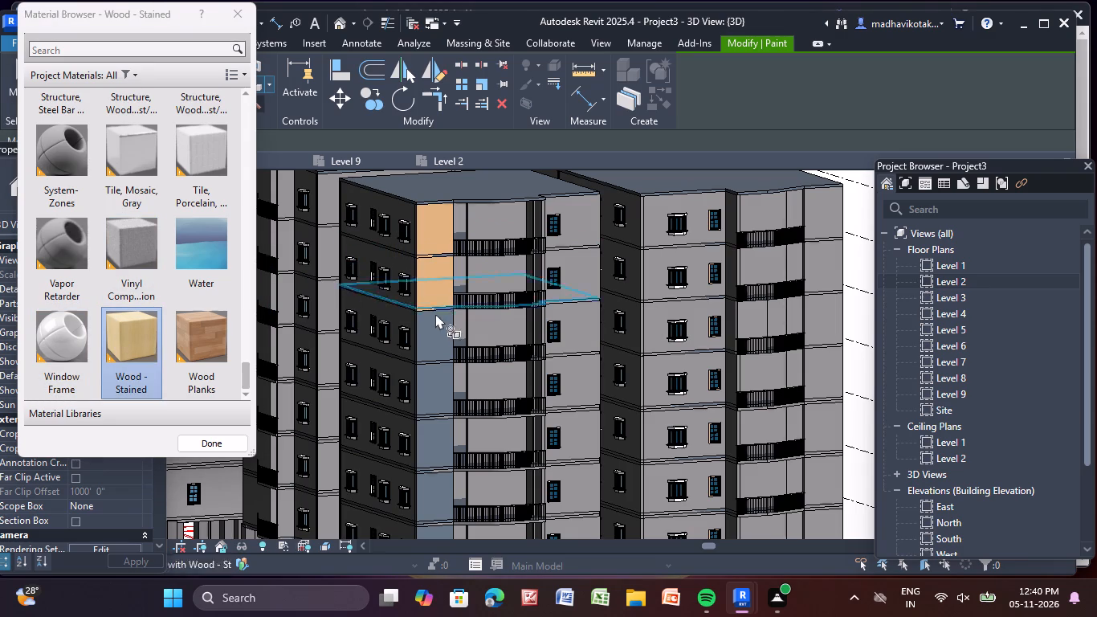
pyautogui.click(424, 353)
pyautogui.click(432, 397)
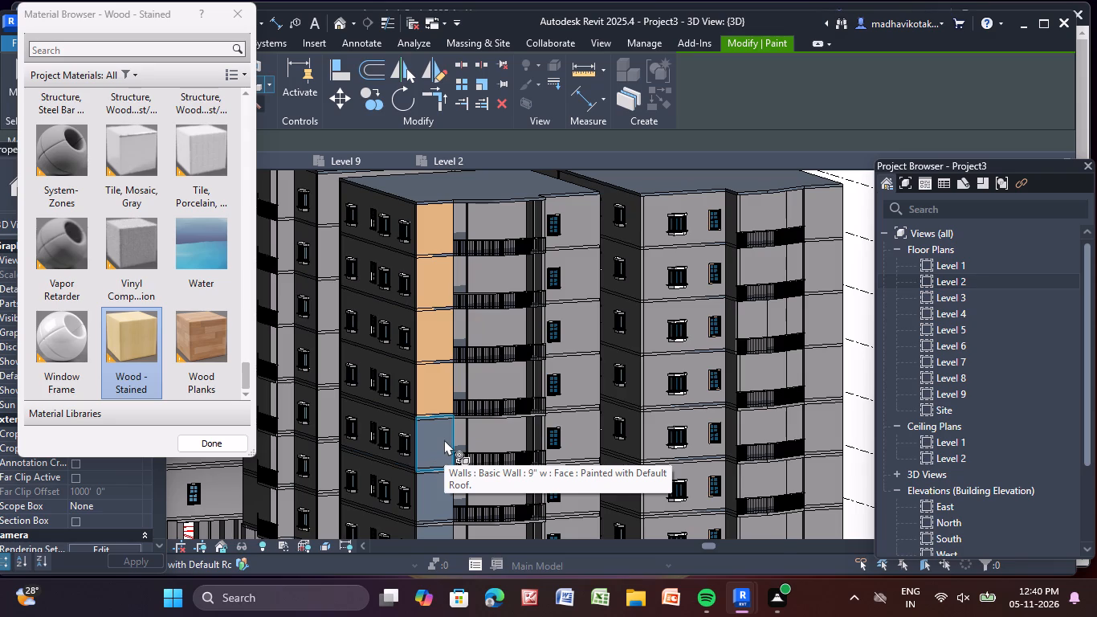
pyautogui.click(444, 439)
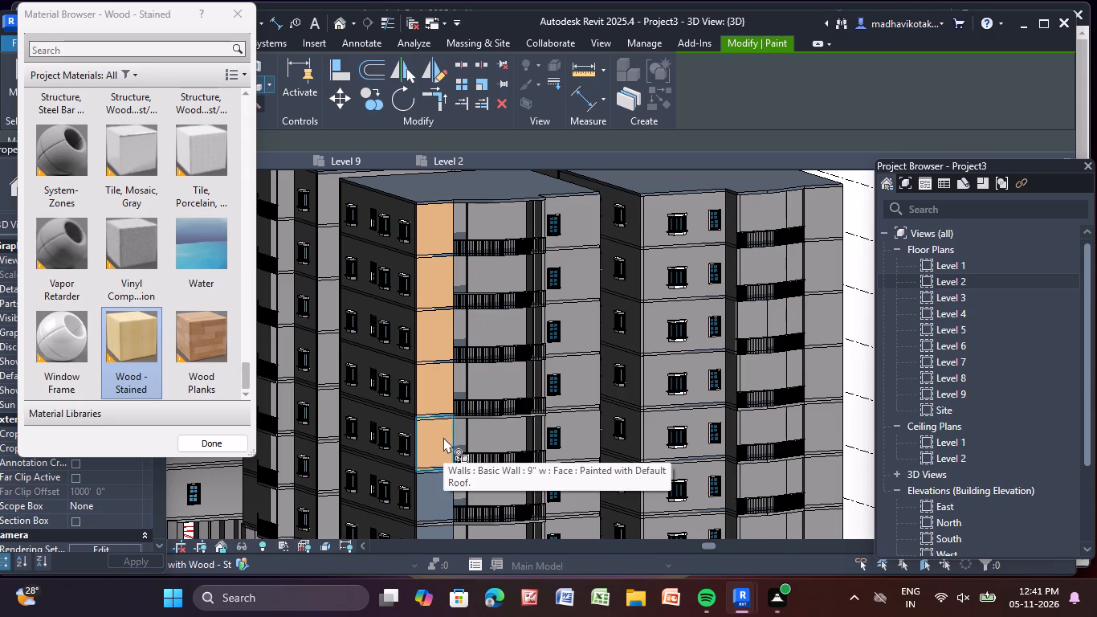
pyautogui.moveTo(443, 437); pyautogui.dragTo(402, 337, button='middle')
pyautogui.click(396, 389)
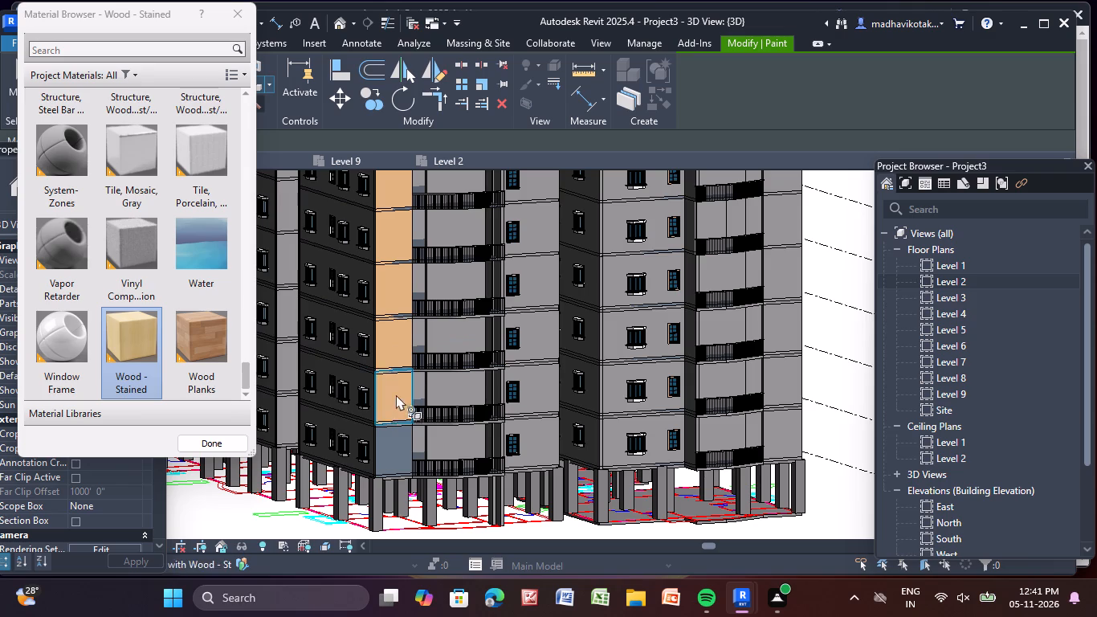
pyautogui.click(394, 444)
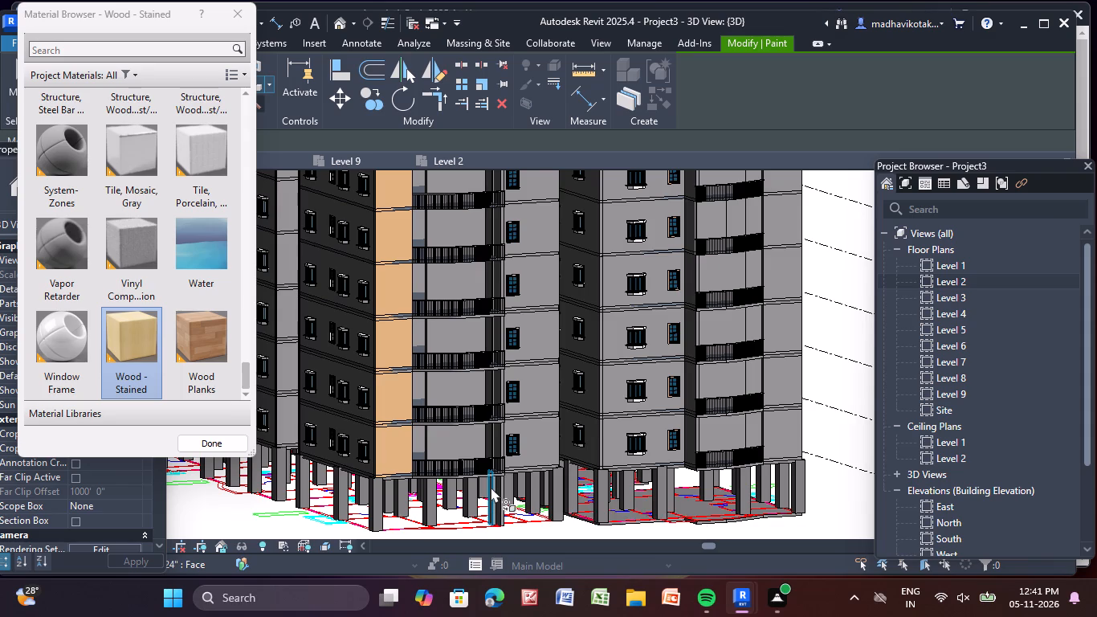
# Paint the top four faces of the windowed wall on the other side of the curved balconies with Softwood, Lumber.
pyautogui.moveTo(490, 489); pyautogui.dragTo(483, 574, button='middle')
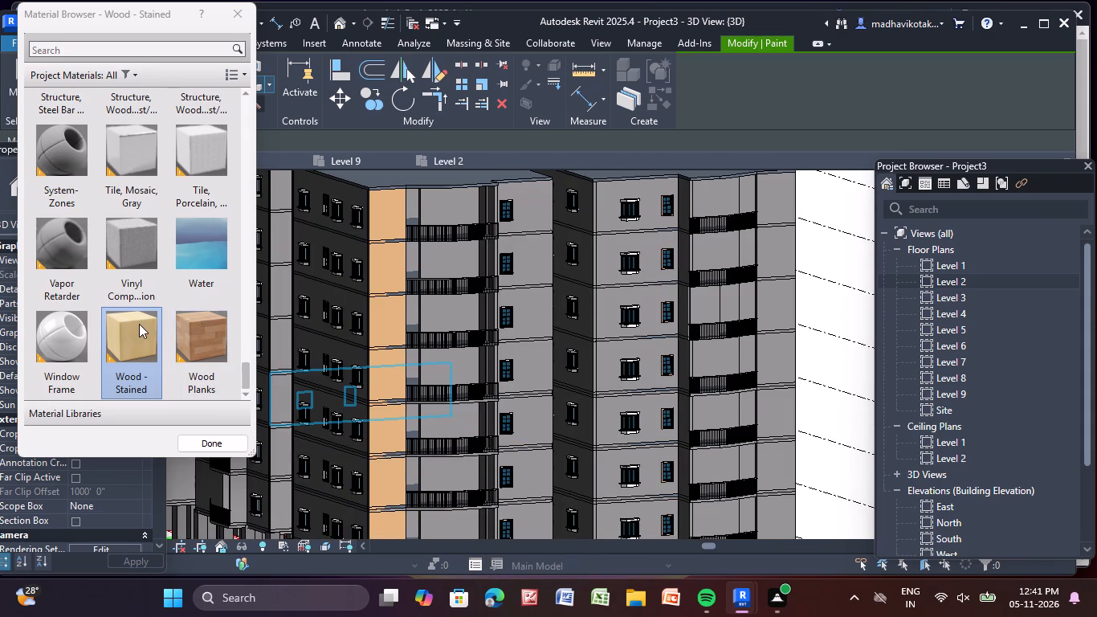
pyautogui.scroll(3, 124, 338)
pyautogui.scroll(-4, 124, 338)
pyautogui.scroll(1, 124, 338)
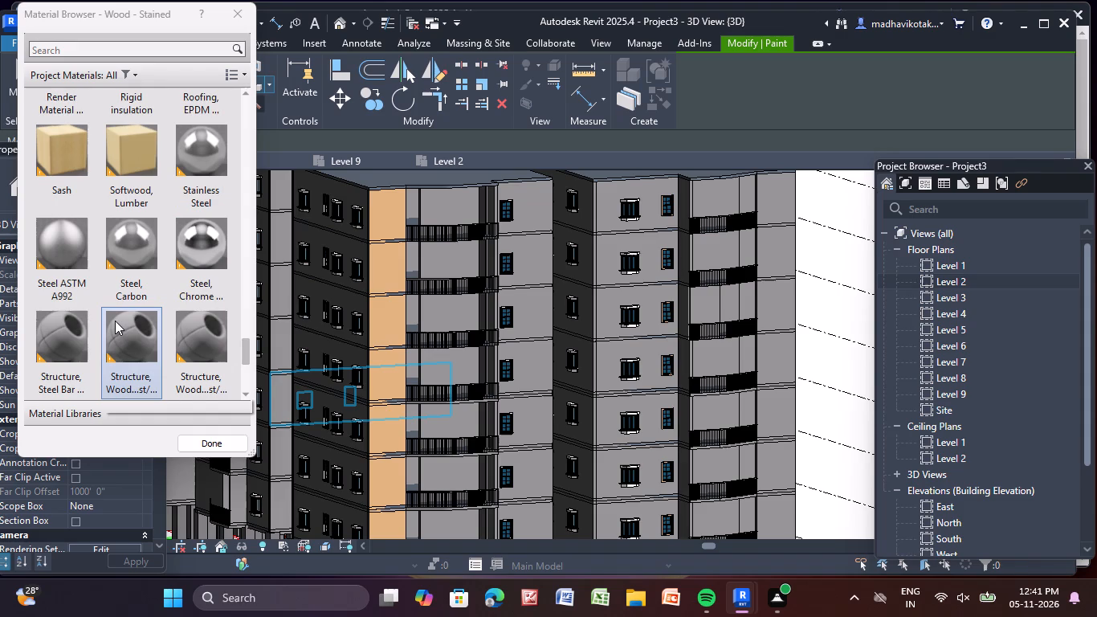
pyautogui.click(136, 149)
pyautogui.moveTo(504, 308); pyautogui.dragTo(493, 407, button='middle')
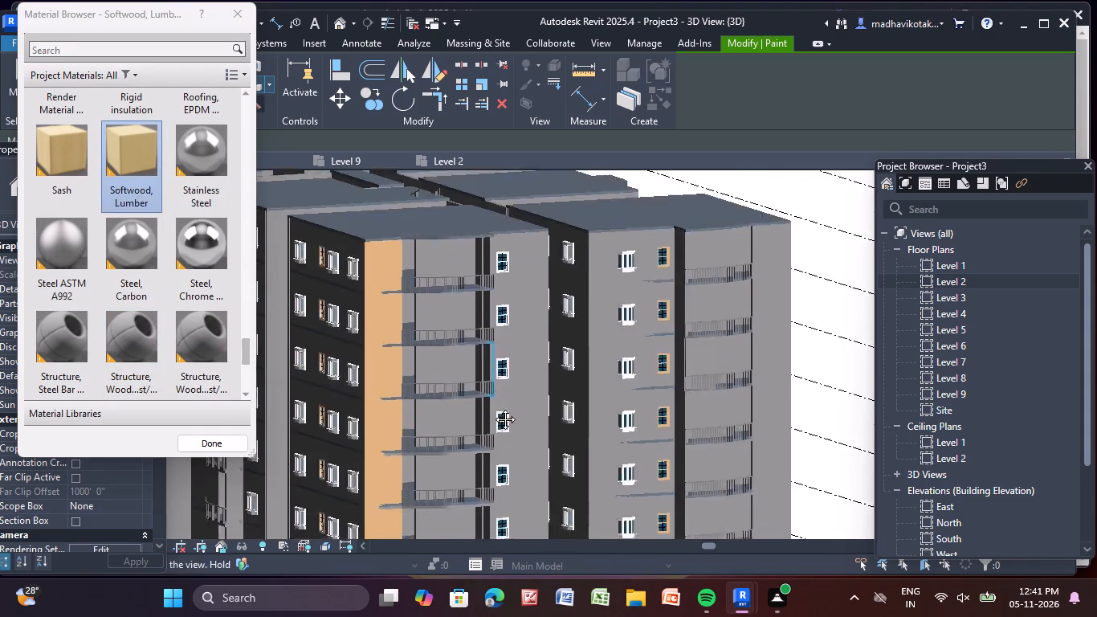
pyautogui.moveTo(493, 407); pyautogui.dragTo(495, 417, button='middle')
pyautogui.click(518, 321)
pyautogui.click(510, 366)
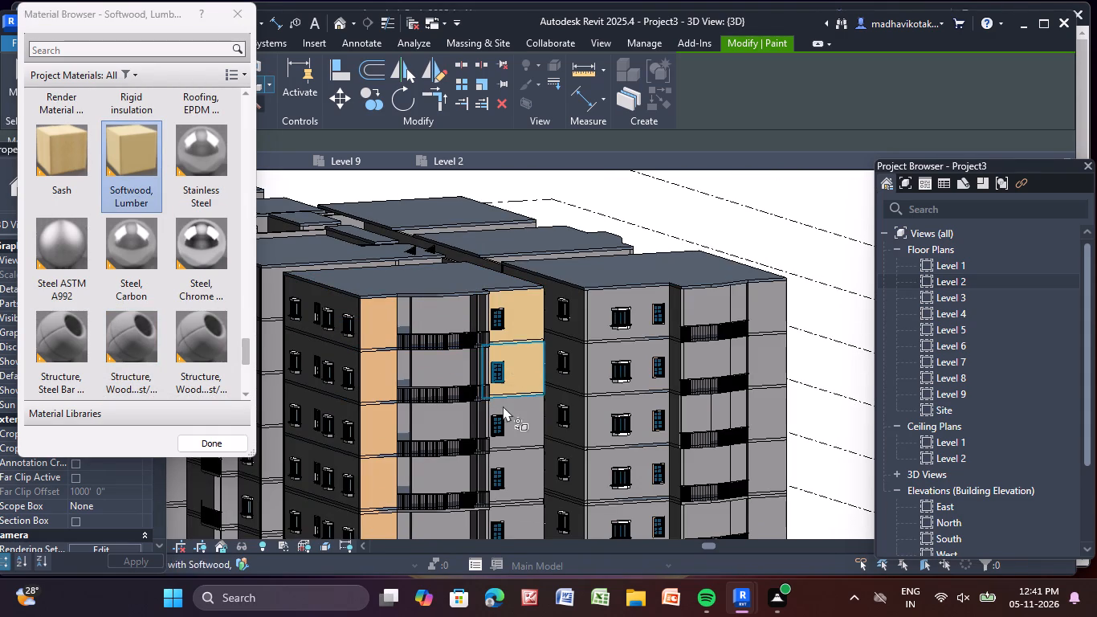
pyautogui.click(508, 415)
pyautogui.click(500, 476)
# Paint the lowest three faces of the same windowed wall with Softwood, Lumber.
pyautogui.moveTo(510, 491); pyautogui.dragTo(445, 264, button='middle')
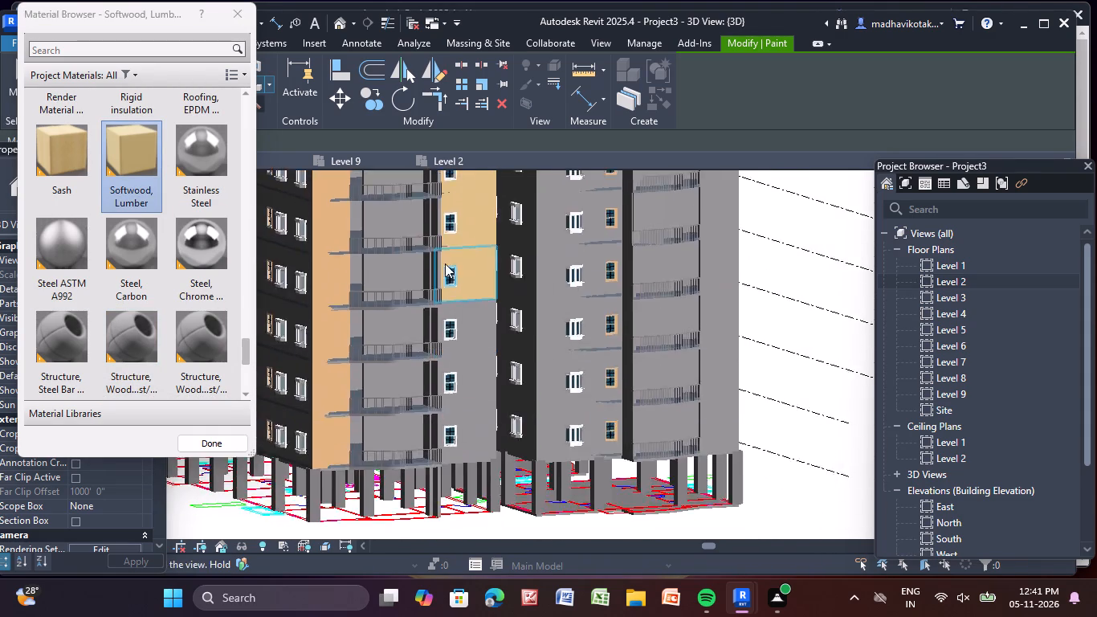
pyautogui.moveTo(445, 264); pyautogui.dragTo(445, 264, button='middle')
pyautogui.click(447, 315)
pyautogui.click(459, 361)
pyautogui.click(455, 415)
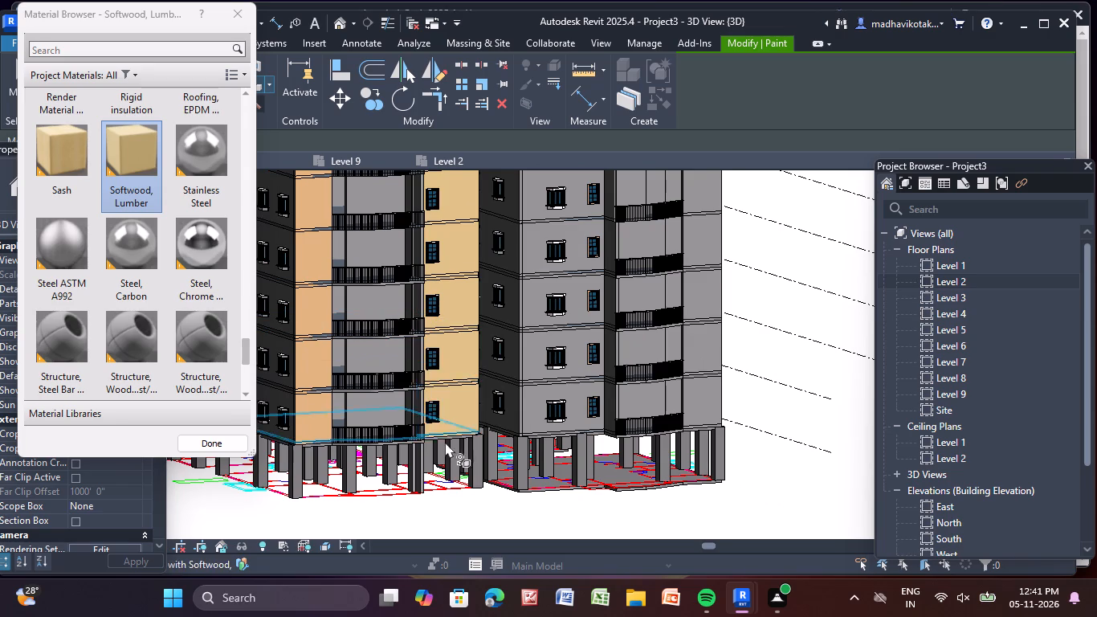
# Repaint all seven faces of the narrow windowless wall beside the balconies with Softwood, Lumber, from the lowest floor to the top.
pyautogui.scroll(-3, 445, 445)
pyautogui.moveTo(451, 448); pyautogui.dragTo(502, 490, button='middle')
pyautogui.scroll(3, 401, 470)
pyautogui.click(402, 468)
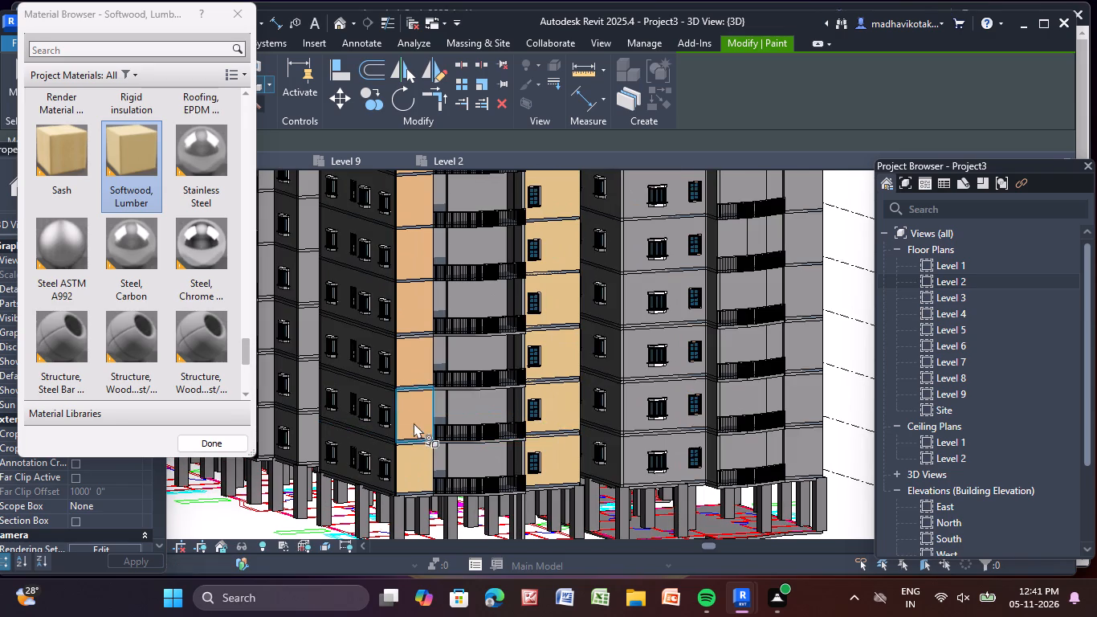
pyautogui.click(414, 423)
pyautogui.click(405, 349)
pyautogui.click(400, 304)
pyautogui.moveTo(395, 317); pyautogui.dragTo(406, 445, button='middle')
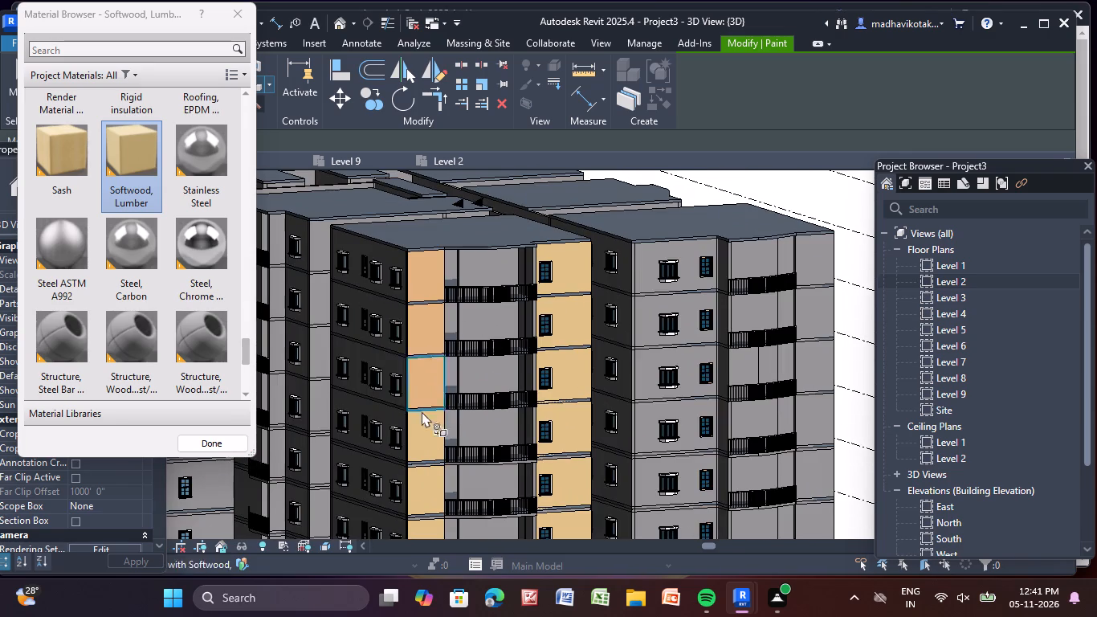
pyautogui.click(434, 390)
pyautogui.click(433, 329)
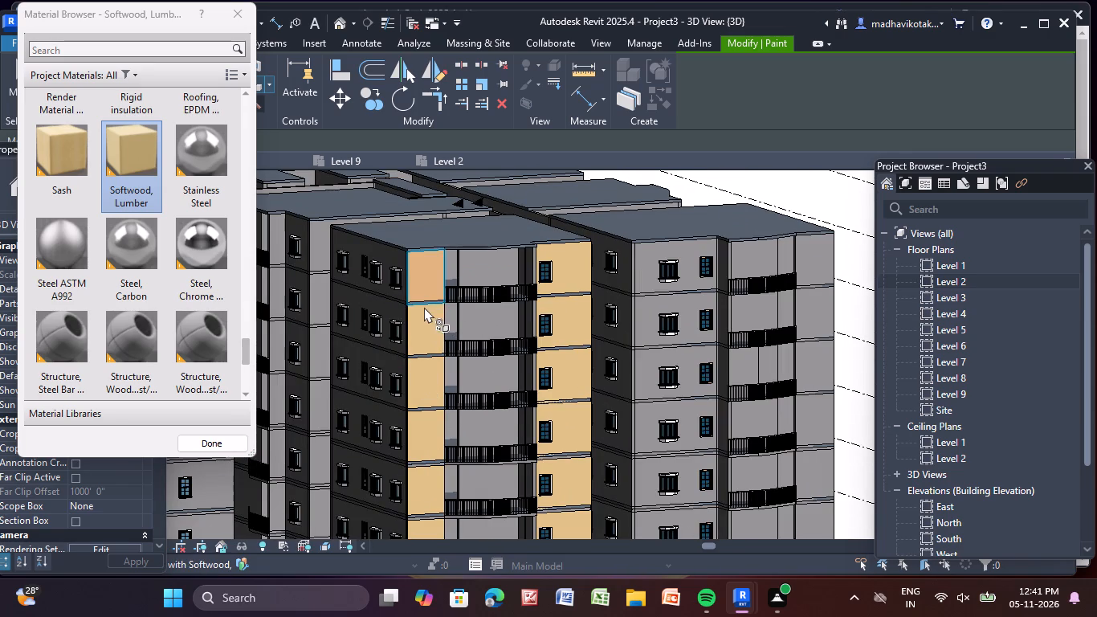
pyautogui.click(418, 279)
# Paint the top five faces of the windowed wall on the end tower block with Softwood, Lumber.
pyautogui.scroll(-3, 666, 540)
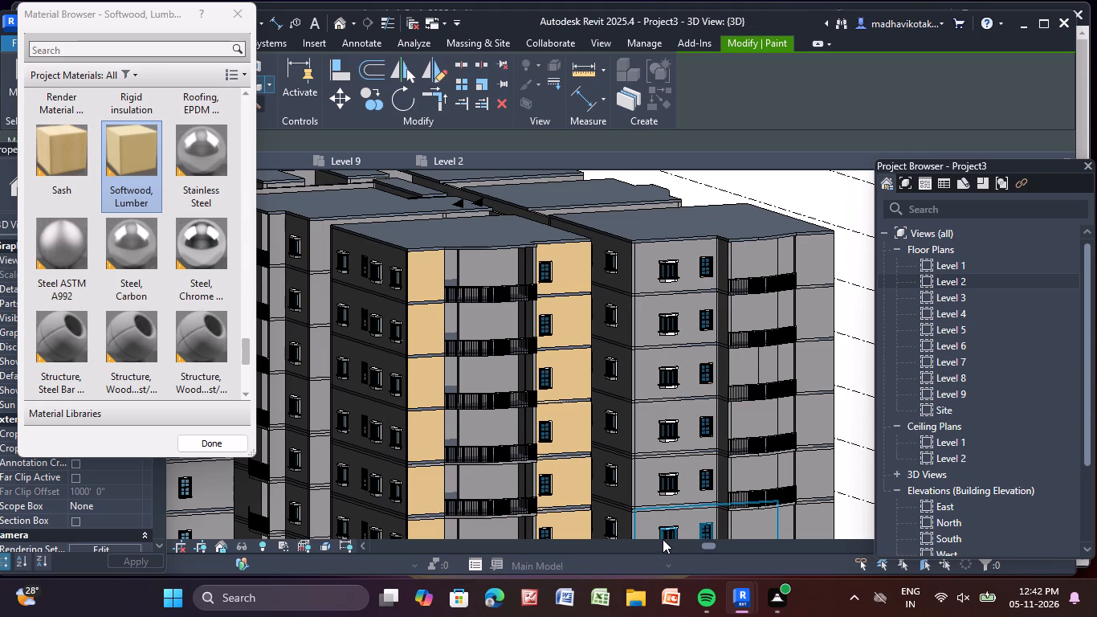
pyautogui.scroll(-3, 621, 505)
pyautogui.moveTo(620, 504); pyautogui.dragTo(519, 367, button='middle')
pyautogui.scroll(1, 619, 504)
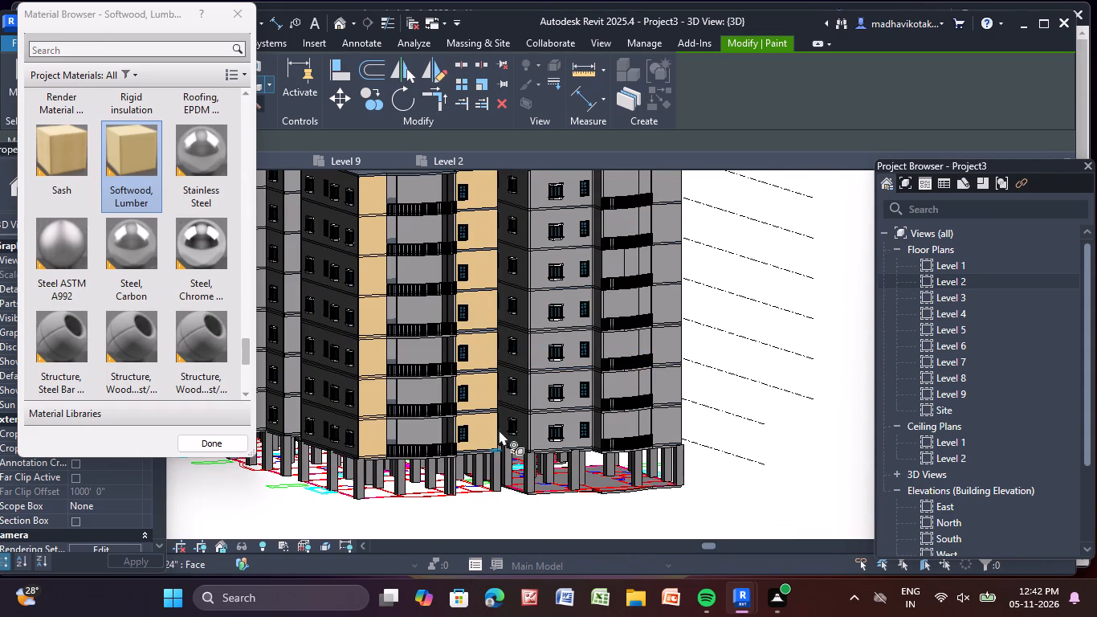
pyautogui.moveTo(692, 275); pyautogui.dragTo(677, 369, button='middle')
pyautogui.scroll(2, 624, 264)
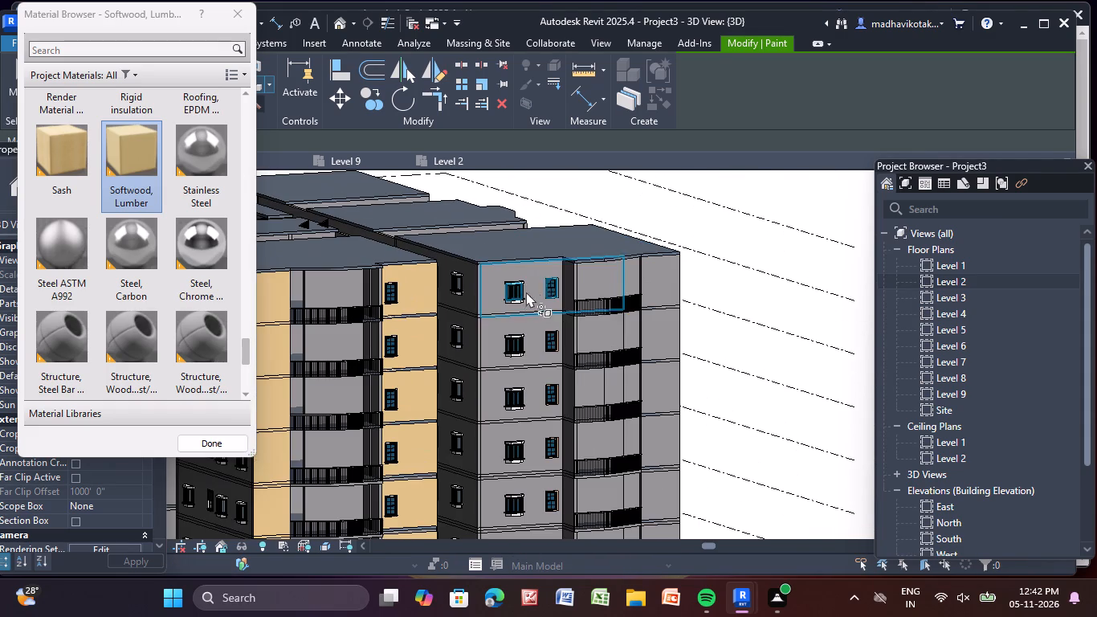
pyautogui.click(536, 296)
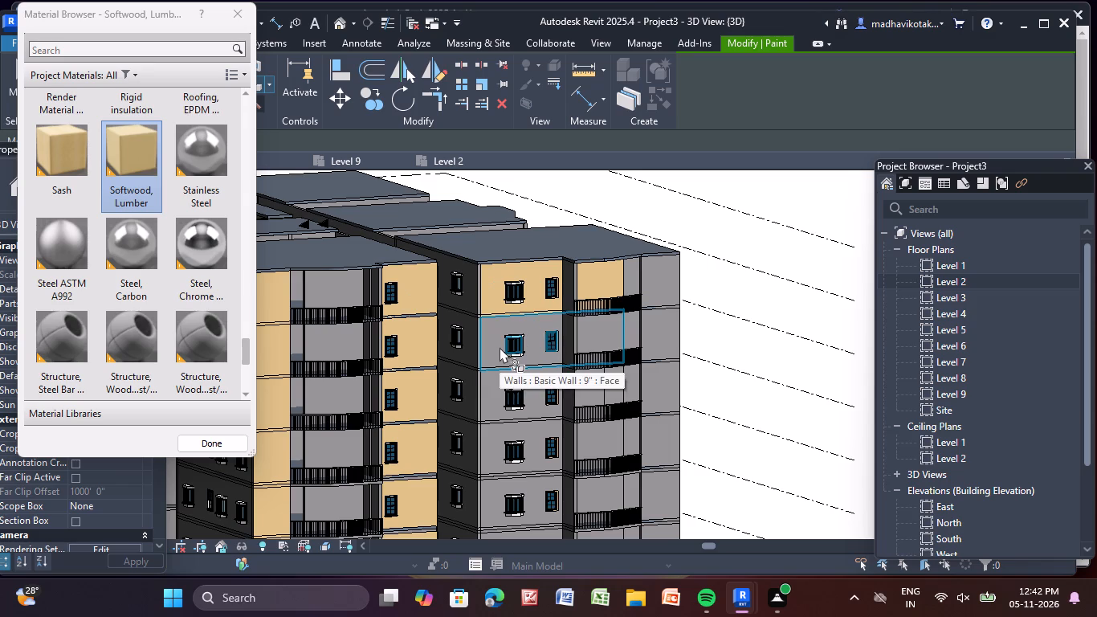
pyautogui.click(500, 347)
pyautogui.click(491, 411)
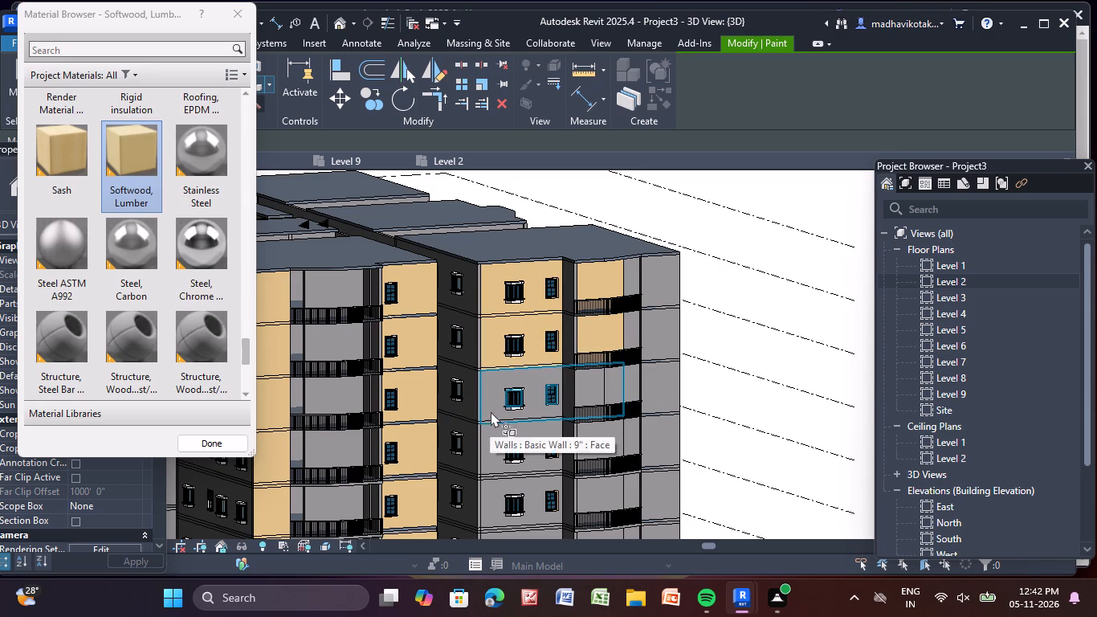
pyautogui.click(491, 457)
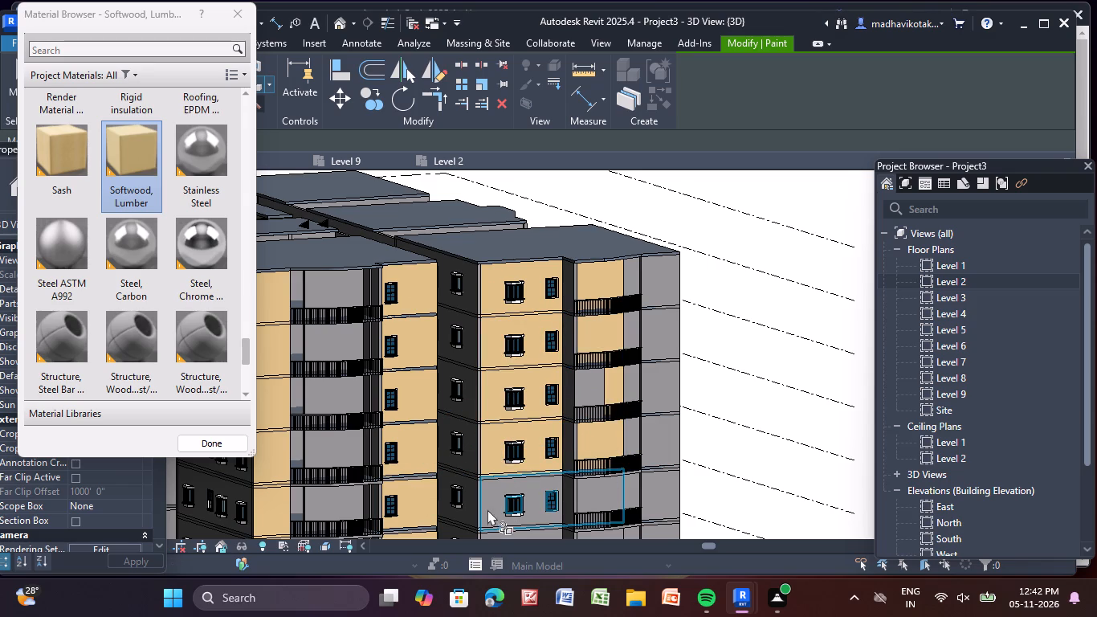
pyautogui.click(486, 507)
# Paint the lowest two faces of the end block's windowed wall with Softwood, Lumber.
pyautogui.moveTo(477, 520); pyautogui.dragTo(463, 323, button='middle')
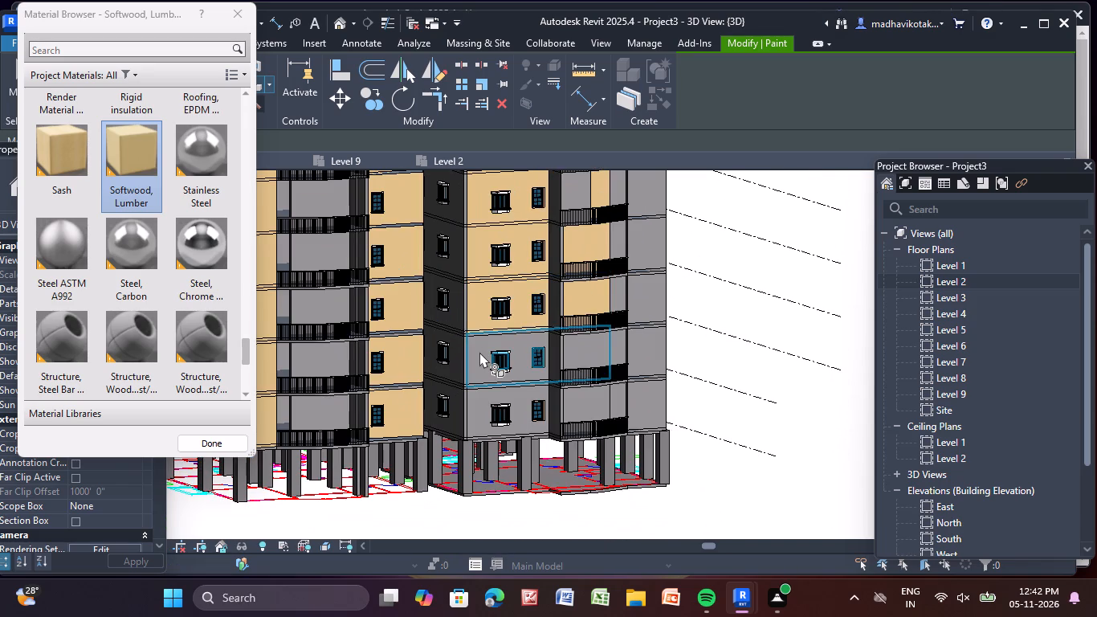
pyautogui.click(479, 352)
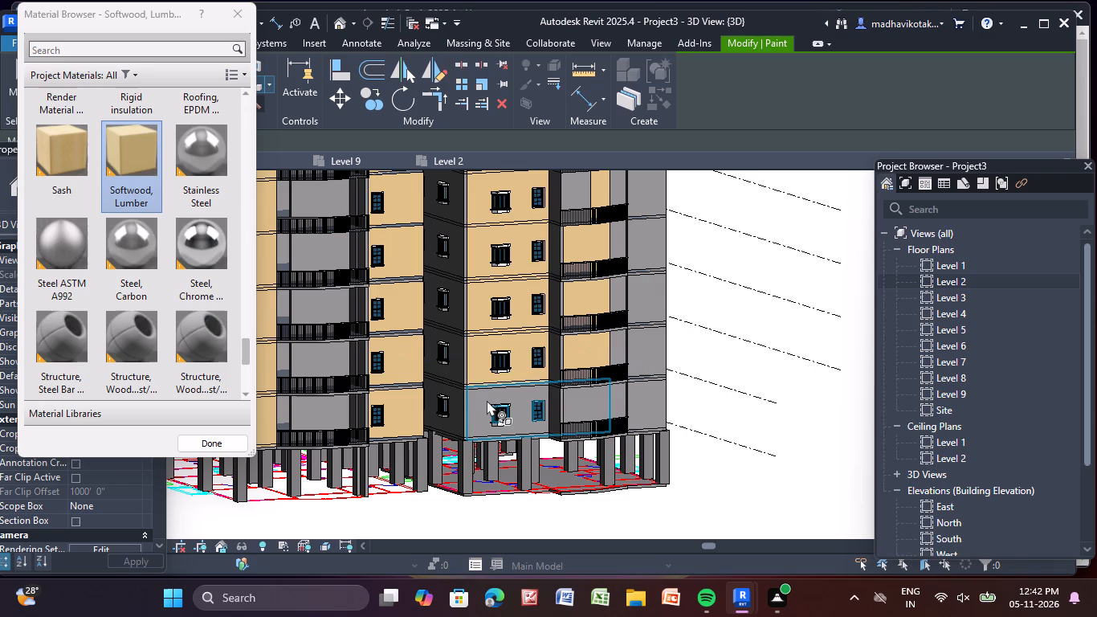
pyautogui.click(487, 405)
pyautogui.click(487, 405)
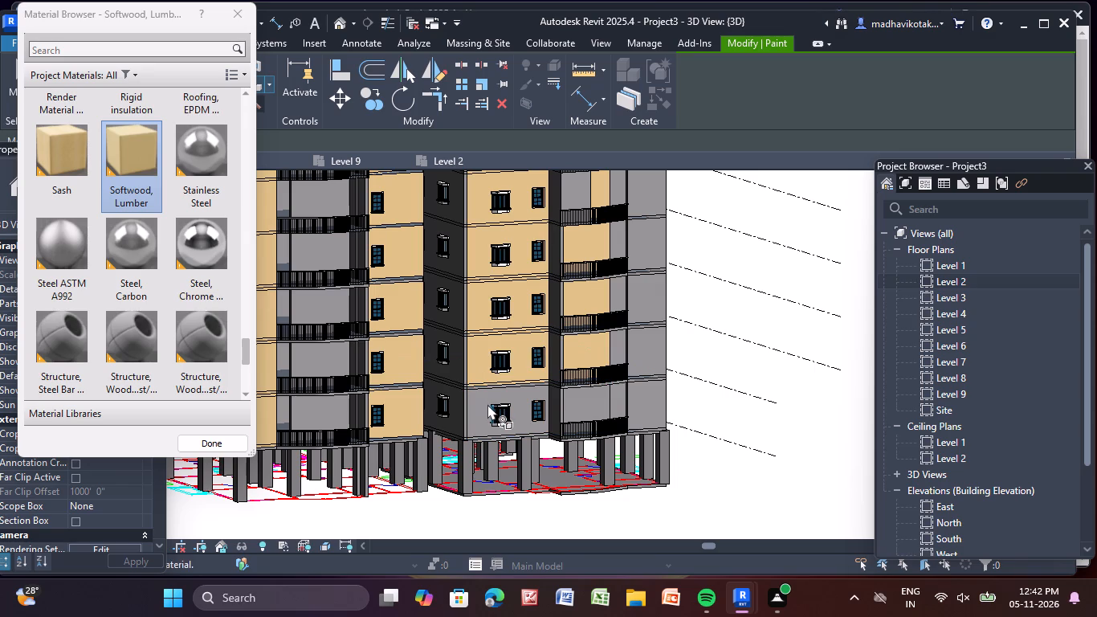
pyautogui.click(472, 412)
# Paint the leftover grey wall face behind the end block's balcony, third floor from the top, with Softwood, Lumber.
pyautogui.scroll(-2, 694, 358)
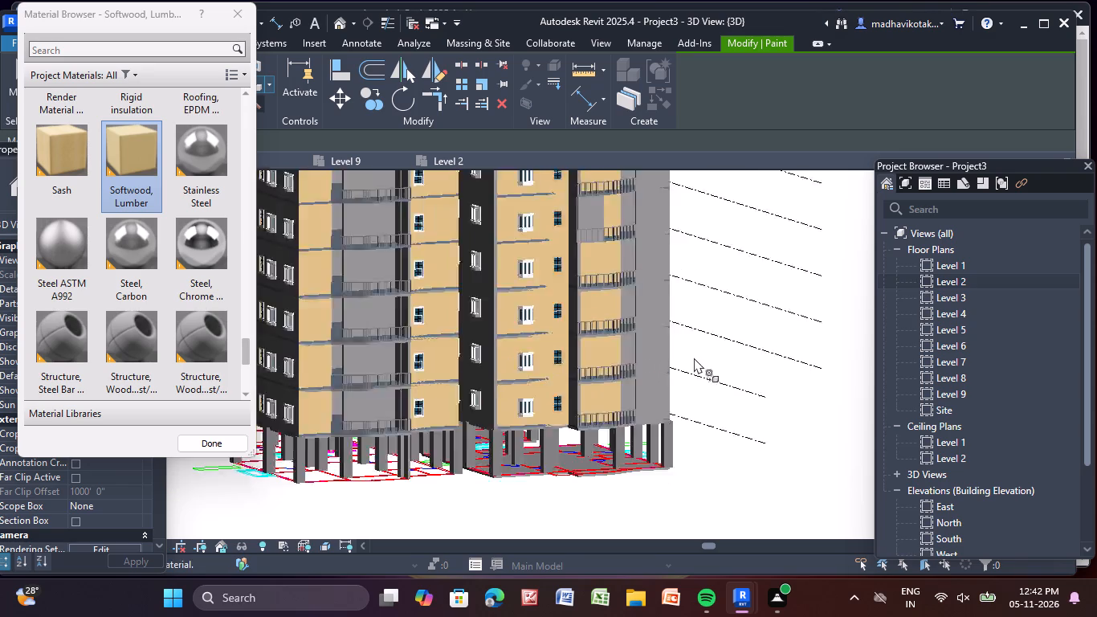
pyautogui.scroll(-3, 694, 358)
pyautogui.scroll(8, 646, 267)
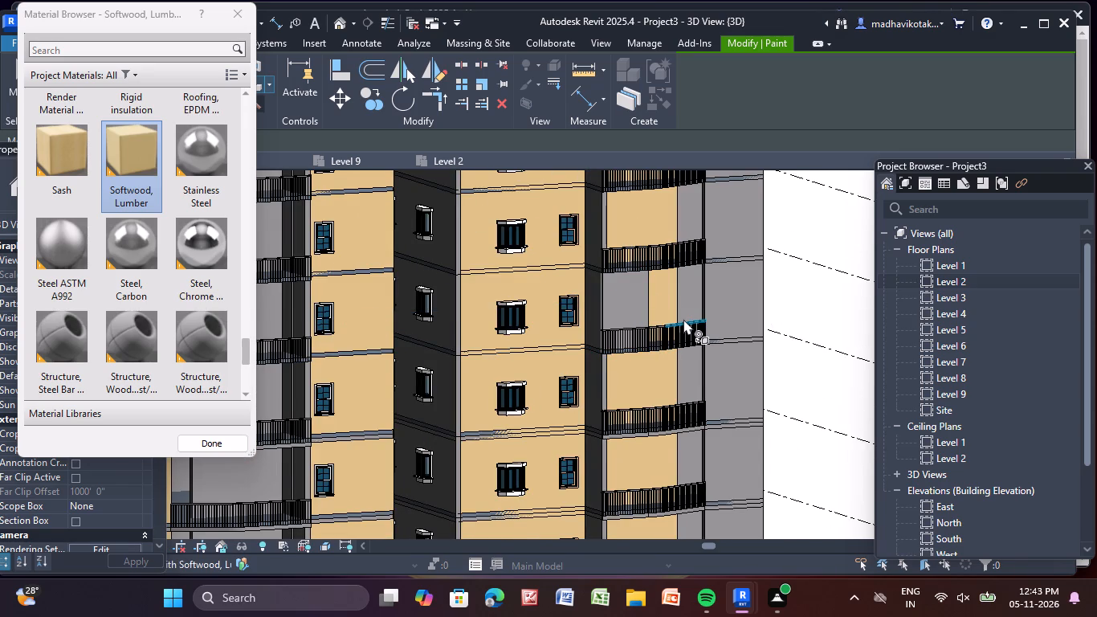
pyautogui.keyDown('shift'); pyautogui.moveTo(679, 330); pyautogui.dragTo(628, 336, button='middle'); pyautogui.keyUp('shift')
pyautogui.click(617, 325)
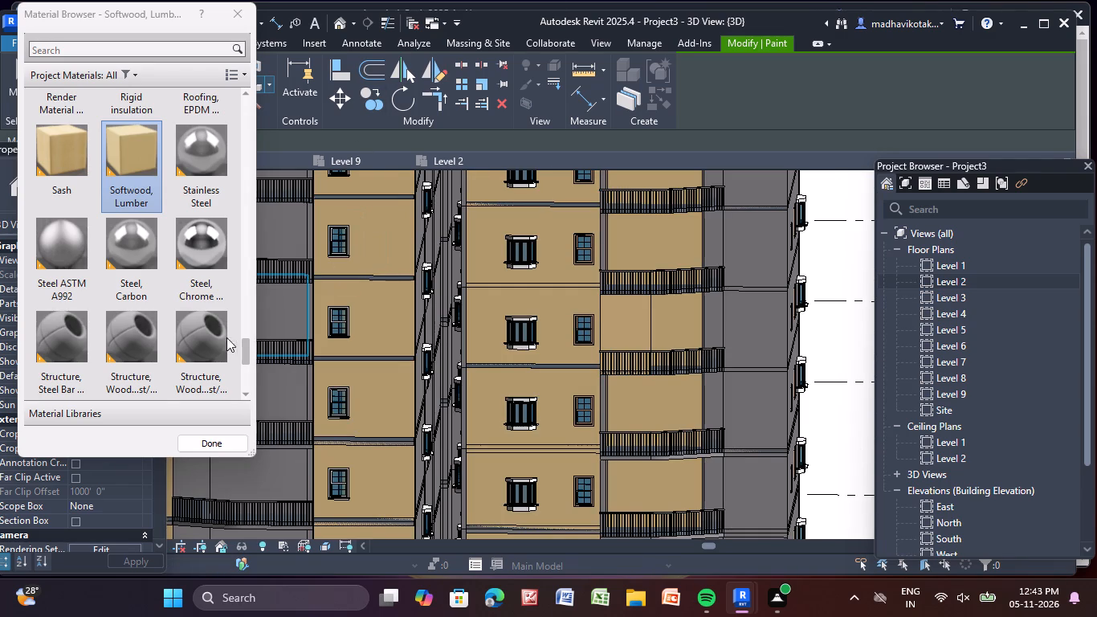
# Paint the narrow 4.5" wall face between window wall and balcony, second floor from the top, with Door - Frame.
pyautogui.scroll(-5, 190, 281)
pyautogui.scroll(2, 186, 291)
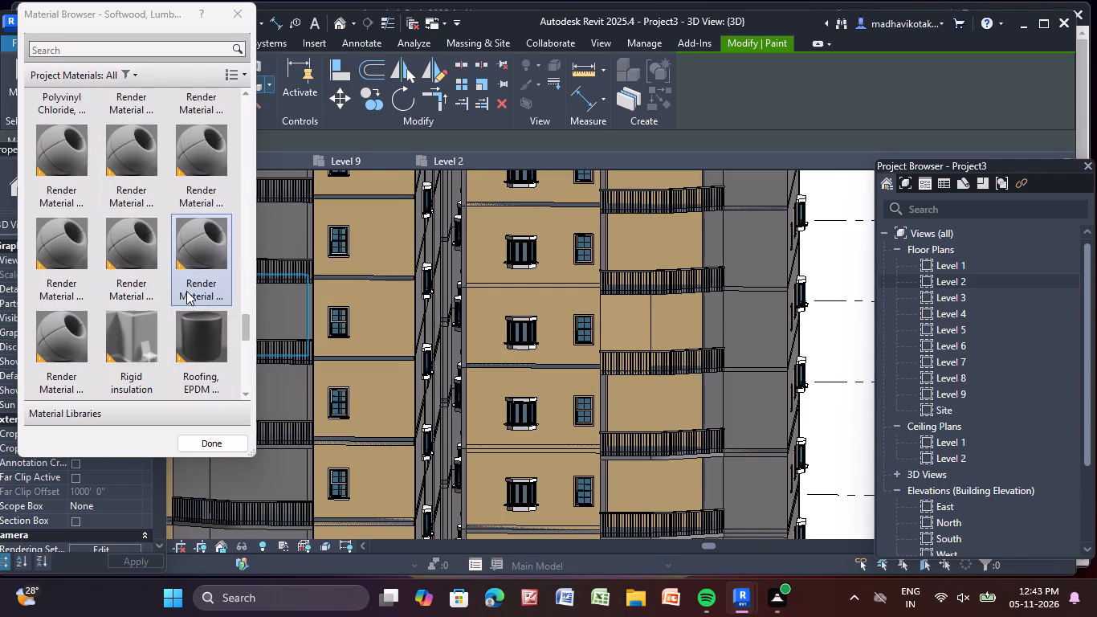
pyautogui.scroll(4, 186, 291)
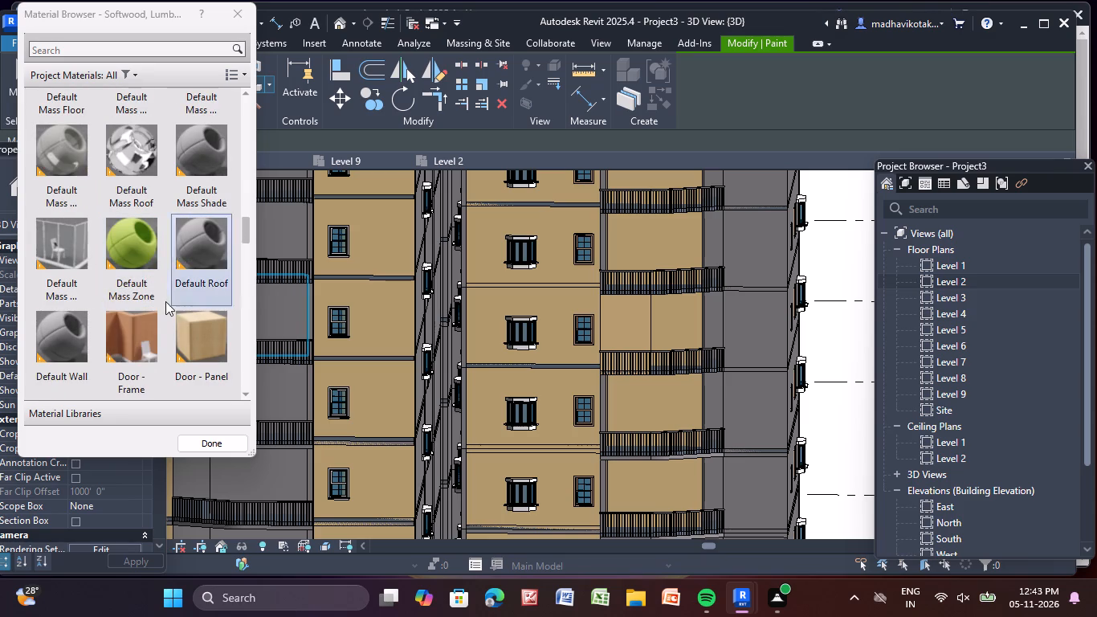
pyautogui.click(133, 326)
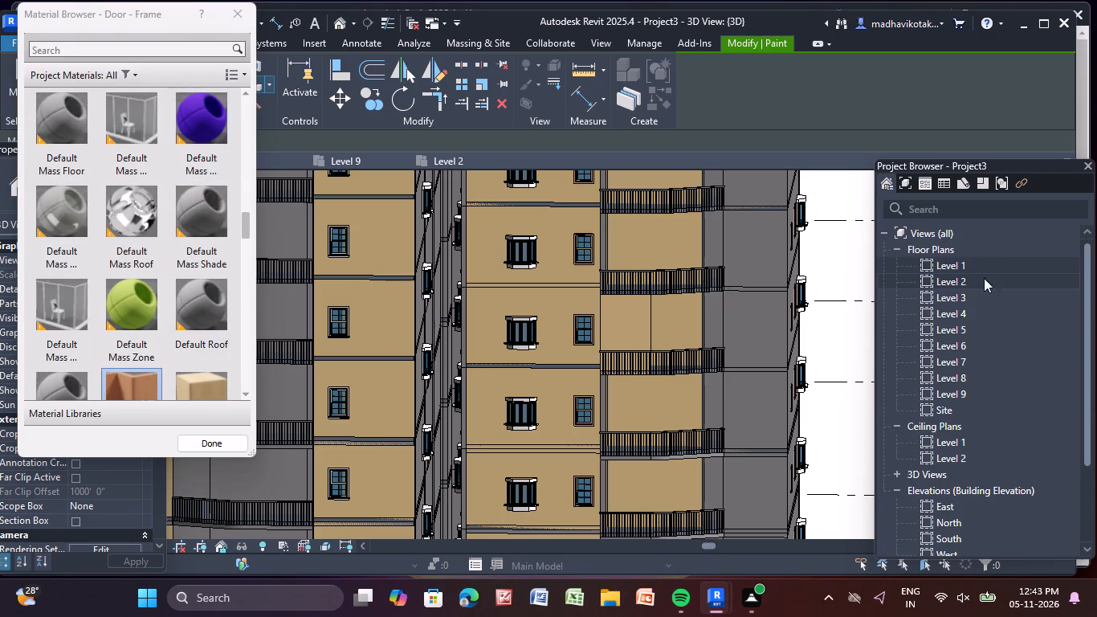
pyautogui.scroll(9, 577, 232)
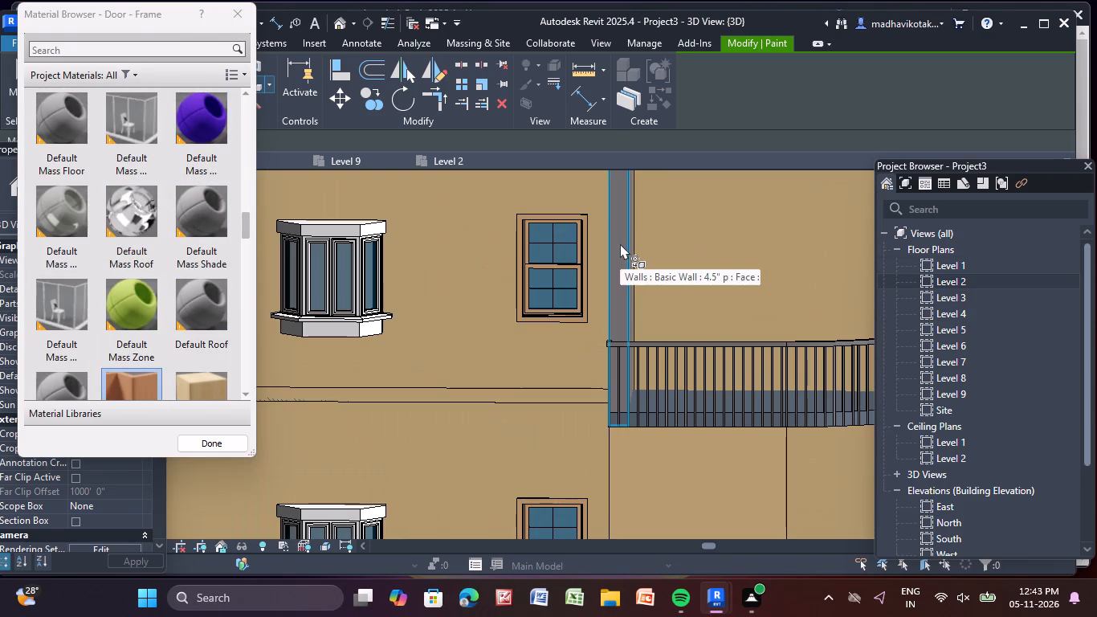
pyautogui.click(620, 245)
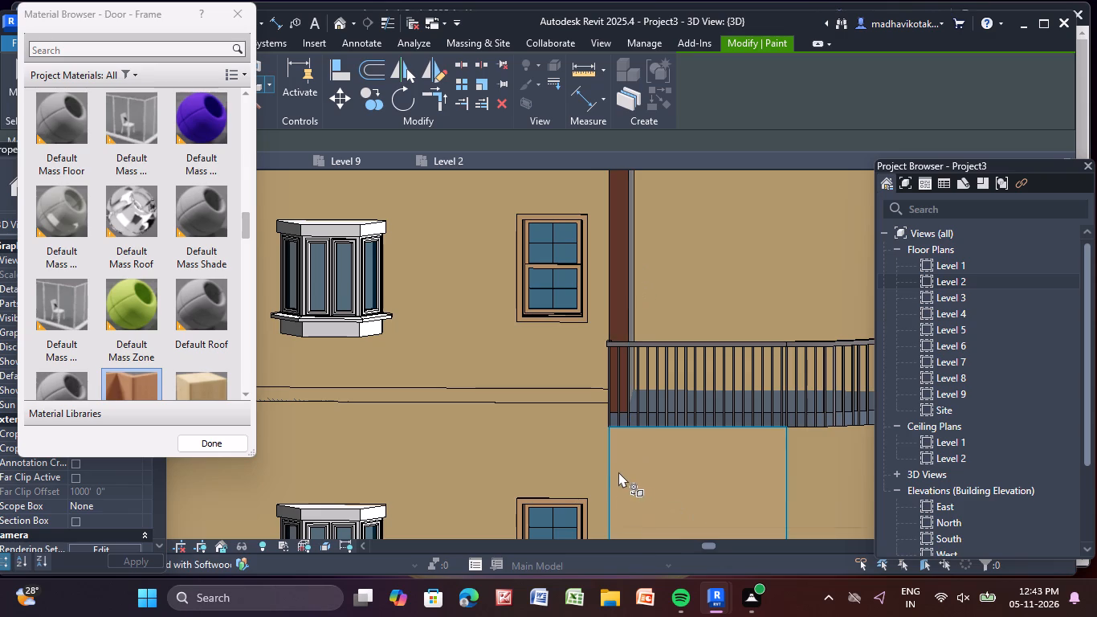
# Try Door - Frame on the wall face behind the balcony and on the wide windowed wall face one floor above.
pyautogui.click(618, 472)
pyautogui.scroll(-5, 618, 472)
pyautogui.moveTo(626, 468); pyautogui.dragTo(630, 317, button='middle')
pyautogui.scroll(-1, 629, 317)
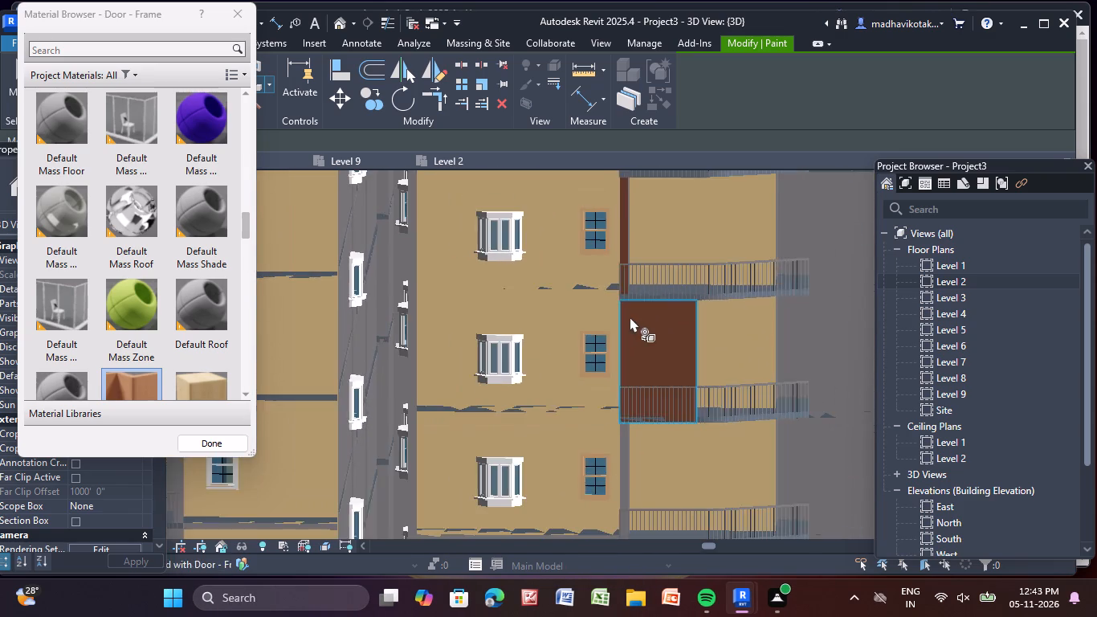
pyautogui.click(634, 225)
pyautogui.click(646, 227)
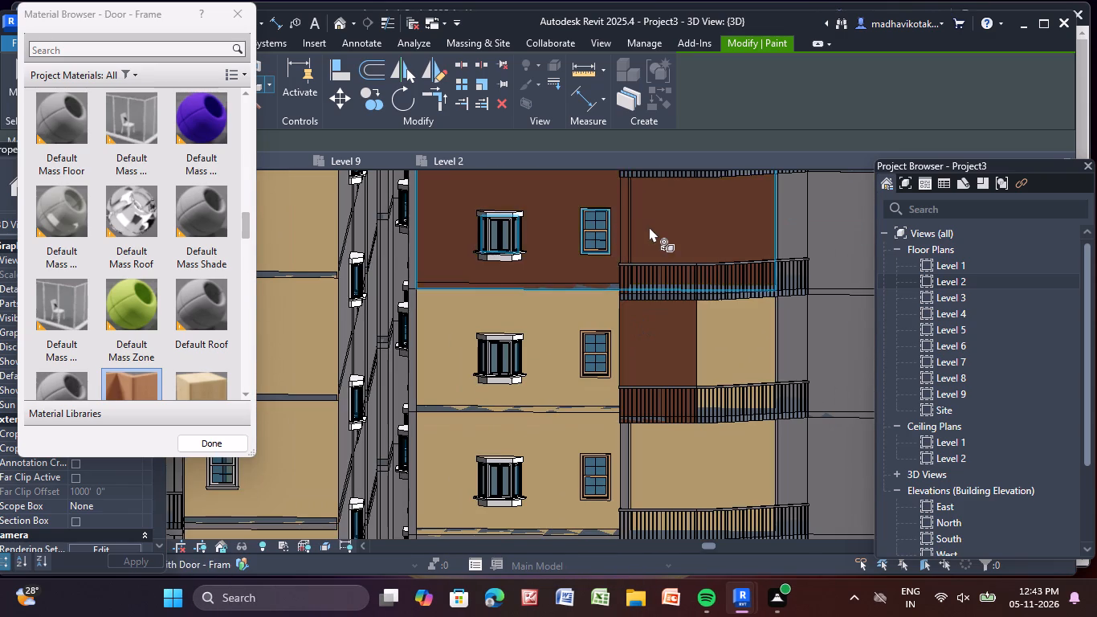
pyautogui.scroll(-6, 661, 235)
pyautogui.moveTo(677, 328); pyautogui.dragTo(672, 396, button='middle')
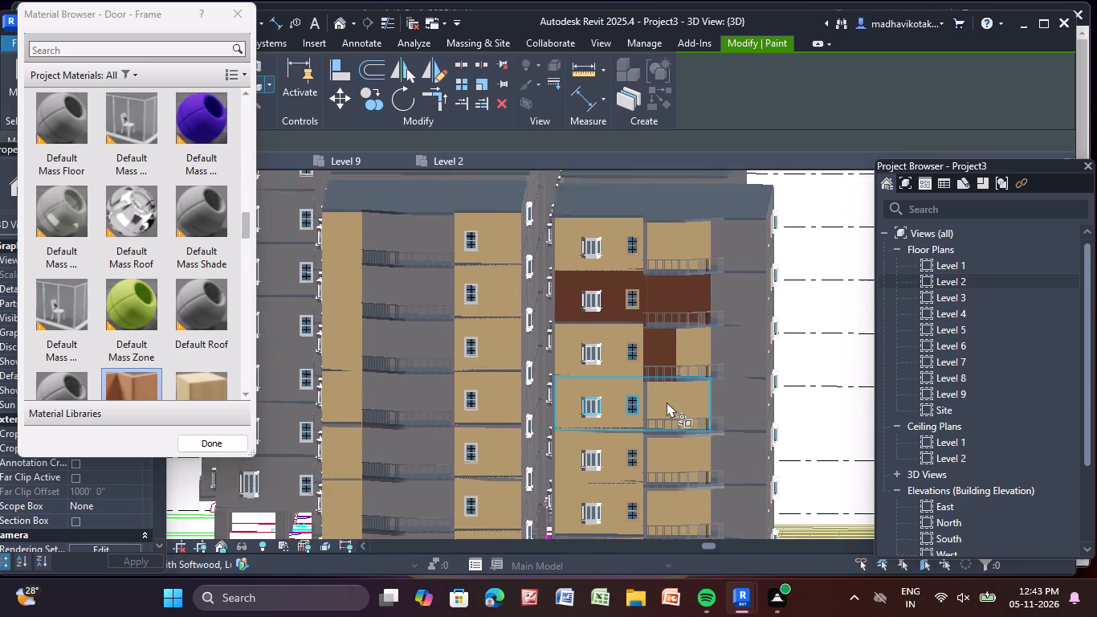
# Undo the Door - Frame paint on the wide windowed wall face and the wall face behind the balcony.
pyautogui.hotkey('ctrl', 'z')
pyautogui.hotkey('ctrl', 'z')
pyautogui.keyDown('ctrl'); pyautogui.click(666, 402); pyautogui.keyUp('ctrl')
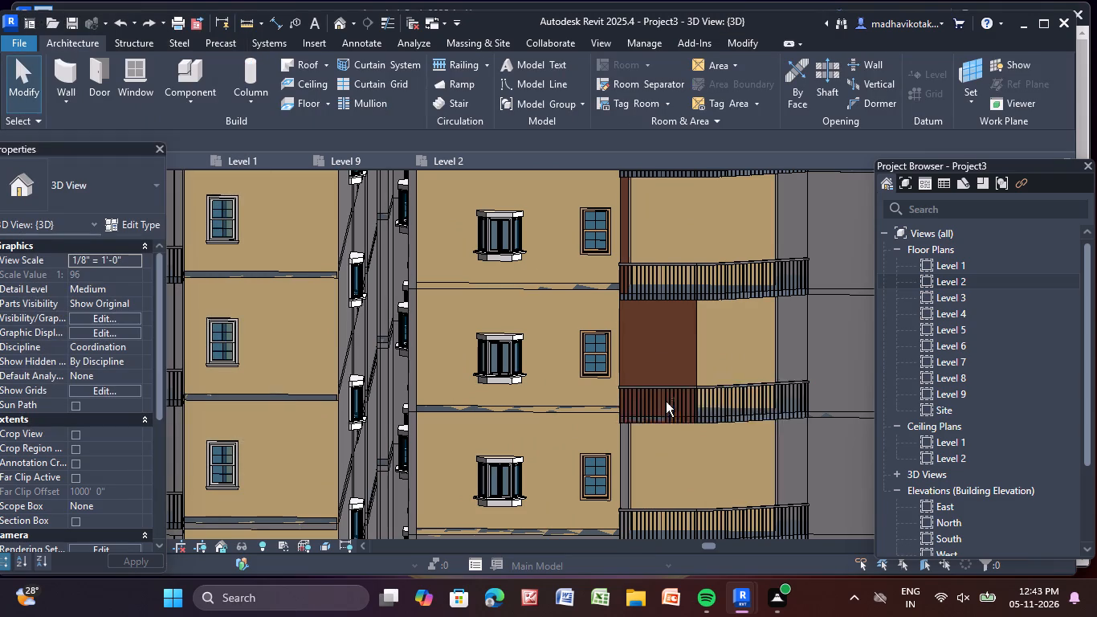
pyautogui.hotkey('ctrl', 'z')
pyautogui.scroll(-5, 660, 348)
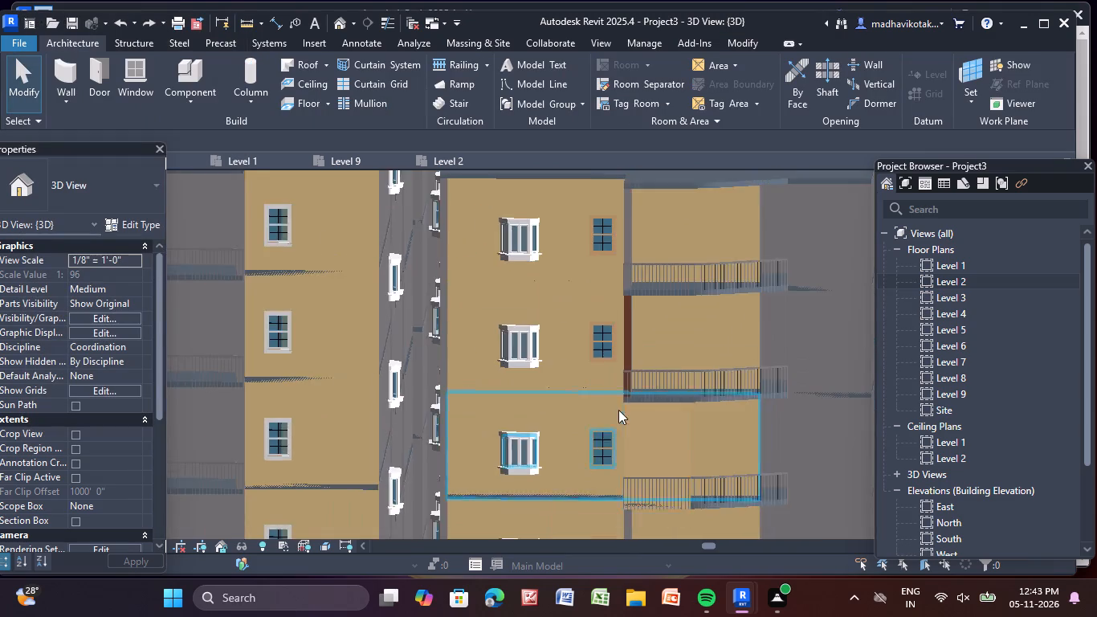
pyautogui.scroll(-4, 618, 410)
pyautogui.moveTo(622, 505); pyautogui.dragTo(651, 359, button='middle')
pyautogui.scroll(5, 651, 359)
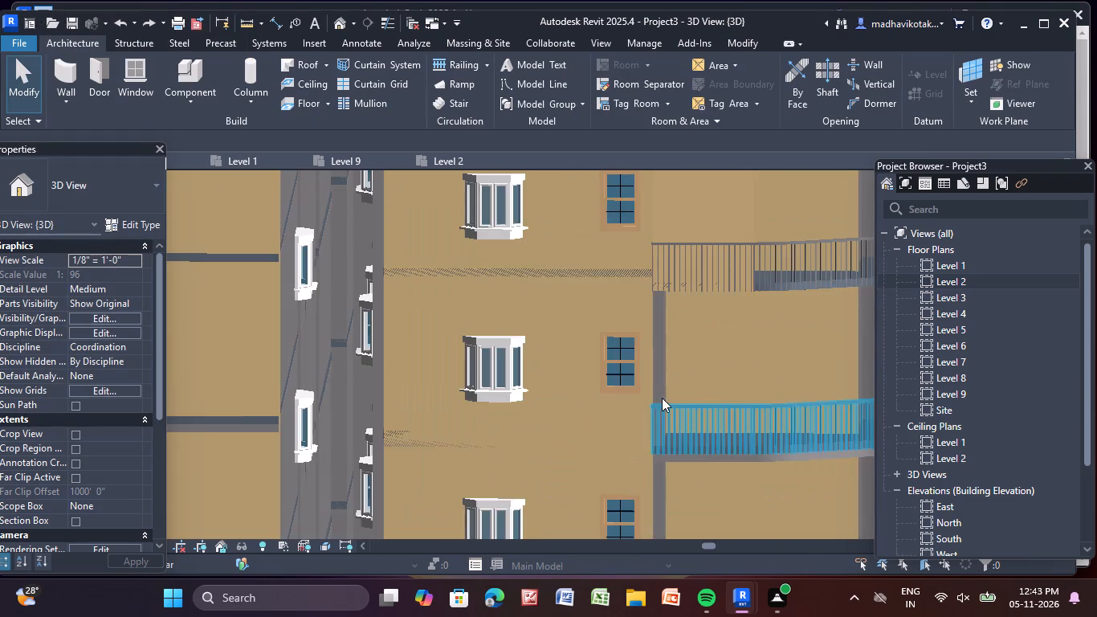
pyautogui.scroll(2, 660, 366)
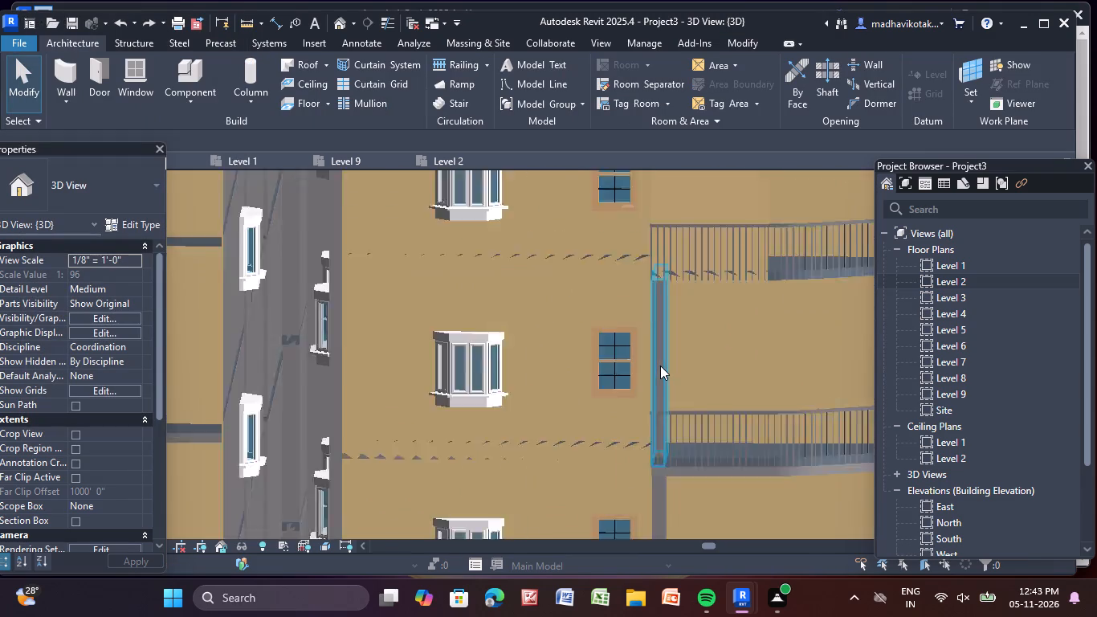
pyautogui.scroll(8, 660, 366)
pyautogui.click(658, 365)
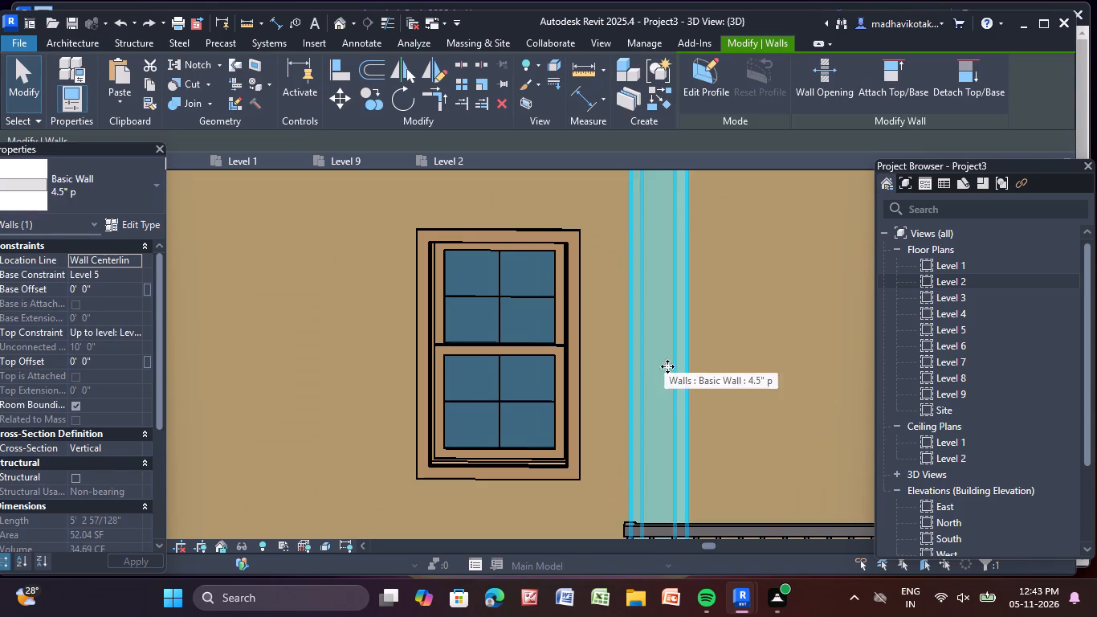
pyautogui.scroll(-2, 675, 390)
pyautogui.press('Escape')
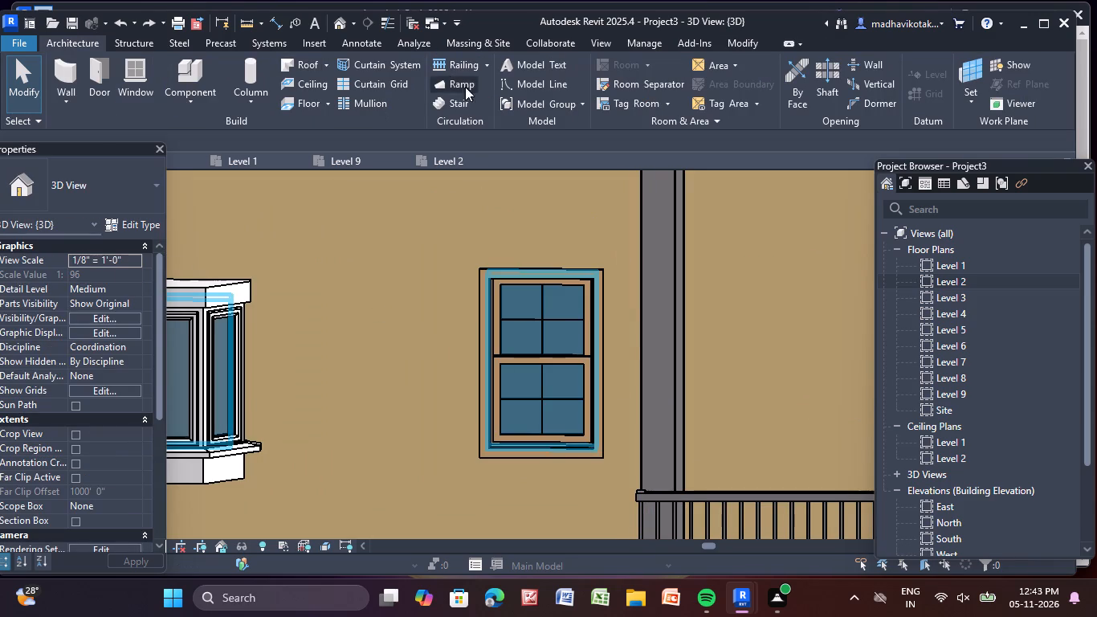
# Restart Paint with Door - Frame and coat two more narrow 4.5" wall faces beside the middle-floor balconies.
pyautogui.click(526, 77)
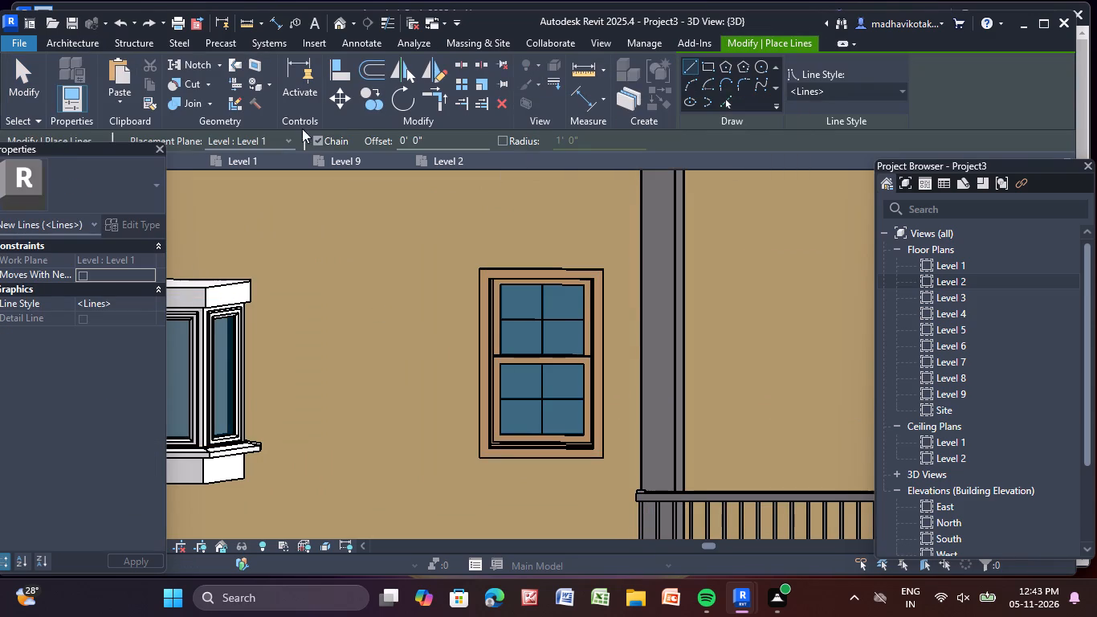
pyautogui.click(260, 84)
pyautogui.click(275, 83)
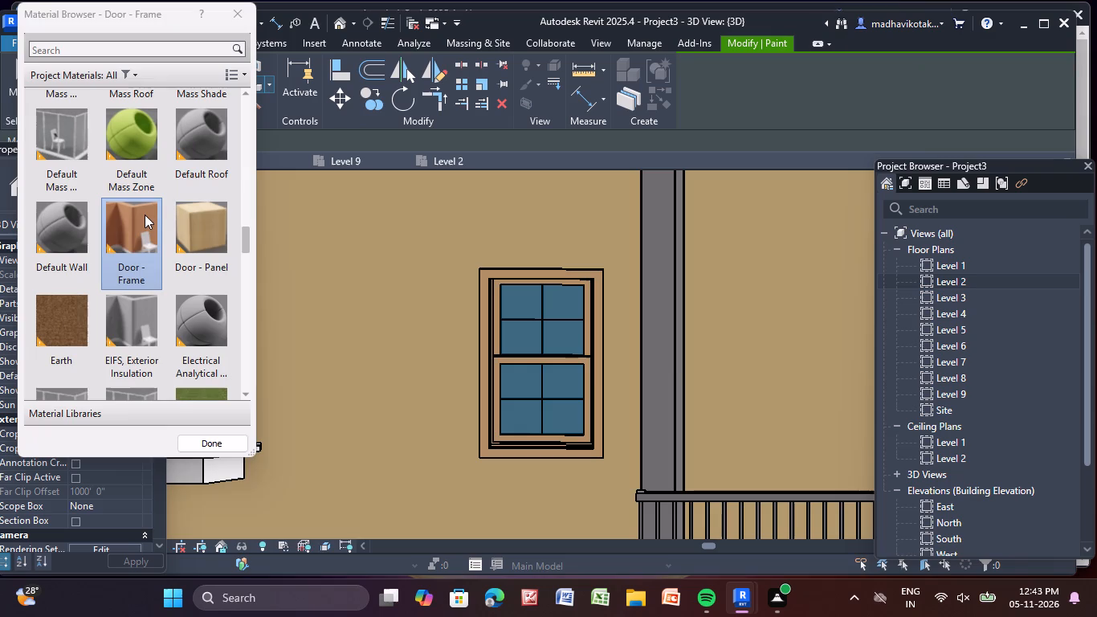
pyautogui.click(144, 216)
pyautogui.scroll(-4, 581, 368)
pyautogui.moveTo(593, 385); pyautogui.dragTo(577, 218, button='middle')
pyautogui.scroll(7, 604, 229)
pyautogui.click(623, 234)
pyautogui.scroll(-7, 650, 277)
pyautogui.scroll(10, 633, 441)
pyautogui.click(648, 422)
# Paint the narrow wall faces beside the balconies on the two lowest floors with Door - Frame.
pyautogui.scroll(-5, 649, 422)
pyautogui.moveTo(652, 424); pyautogui.dragTo(564, 223, button='middle')
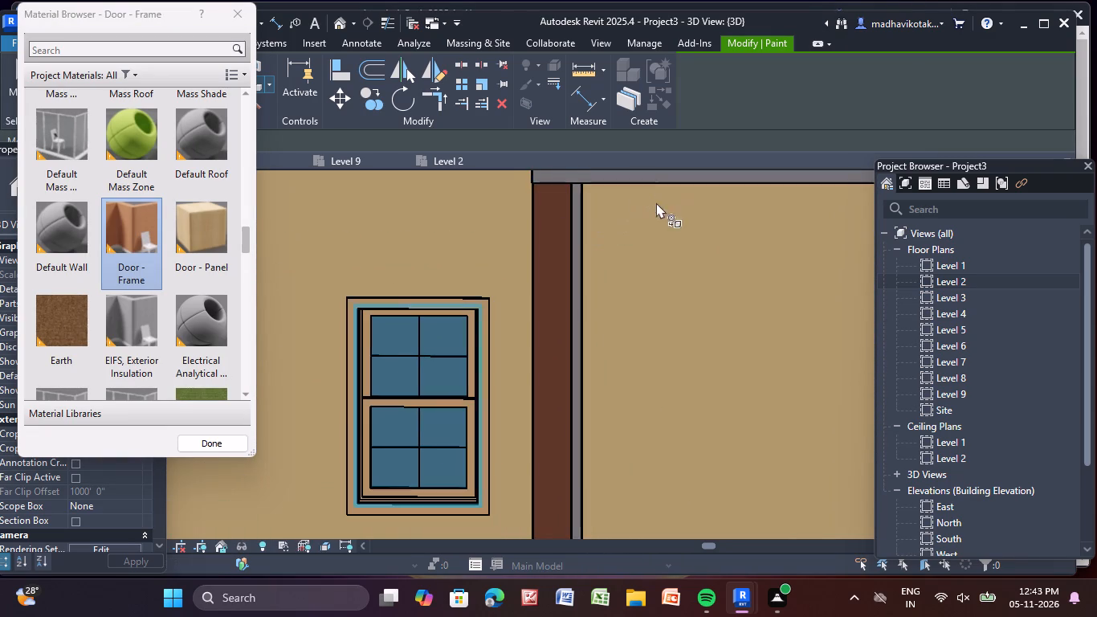
pyautogui.moveTo(649, 370); pyautogui.dragTo(645, 419, button='middle')
pyautogui.scroll(-6, 649, 404)
pyautogui.moveTo(661, 448); pyautogui.dragTo(699, 192, button='middle')
pyautogui.moveTo(686, 387); pyautogui.dragTo(658, 313, button='middle')
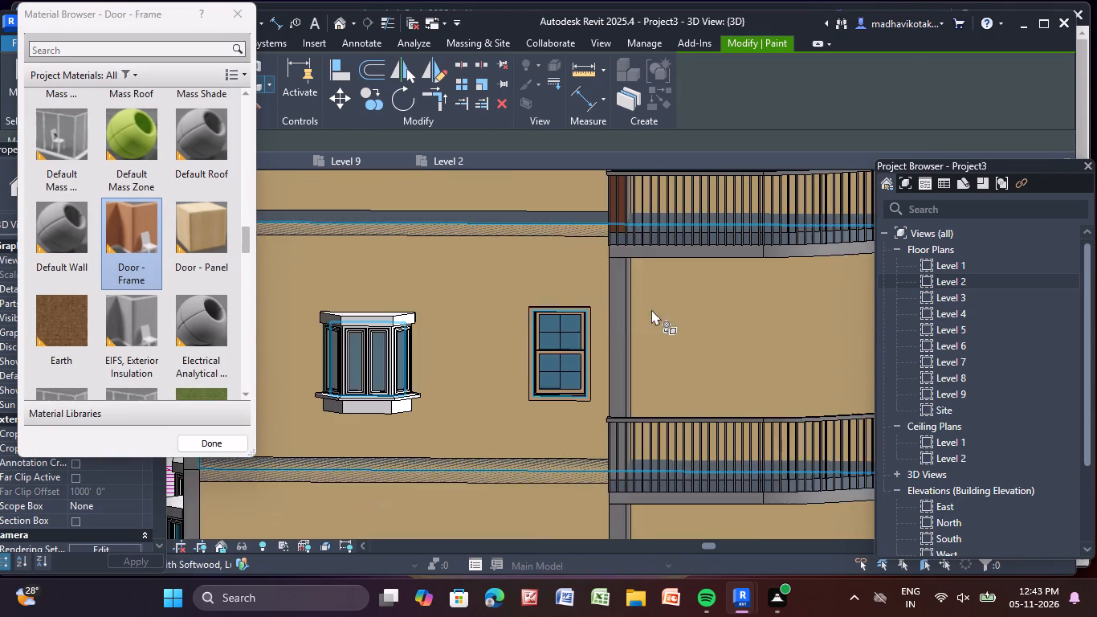
pyautogui.scroll(4, 618, 326)
pyautogui.click(621, 328)
pyautogui.scroll(-6, 672, 384)
pyautogui.moveTo(673, 395); pyautogui.dragTo(625, 171, button='middle')
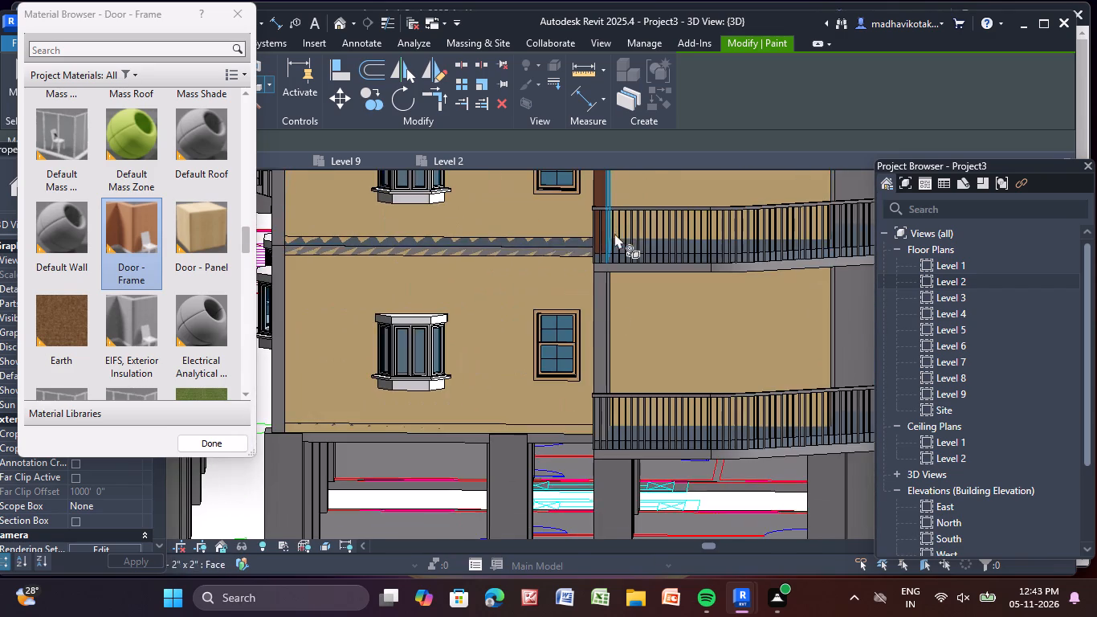
pyautogui.scroll(10, 602, 313)
pyautogui.click(598, 330)
# Paint the narrow wall face beside the top-floor balcony with Door - Frame.
pyautogui.scroll(-3, 607, 328)
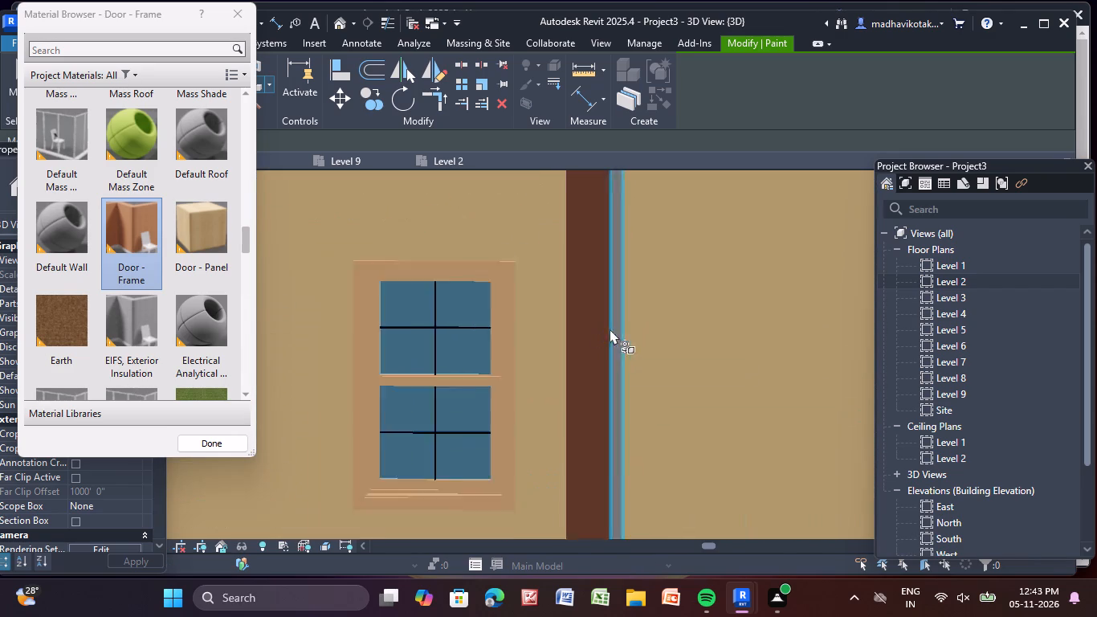
pyautogui.scroll(-13, 610, 329)
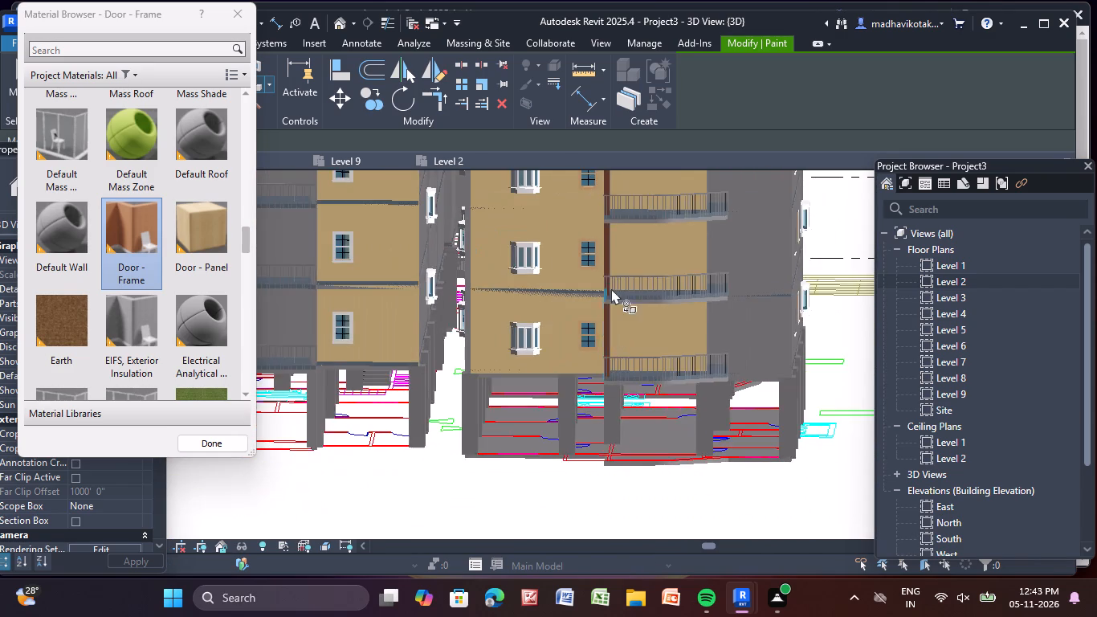
pyautogui.scroll(-3, 611, 285)
pyautogui.moveTo(611, 286); pyautogui.dragTo(611, 509, button='middle')
pyautogui.moveTo(584, 337); pyautogui.dragTo(532, 509, button='middle')
pyautogui.scroll(5, 540, 419)
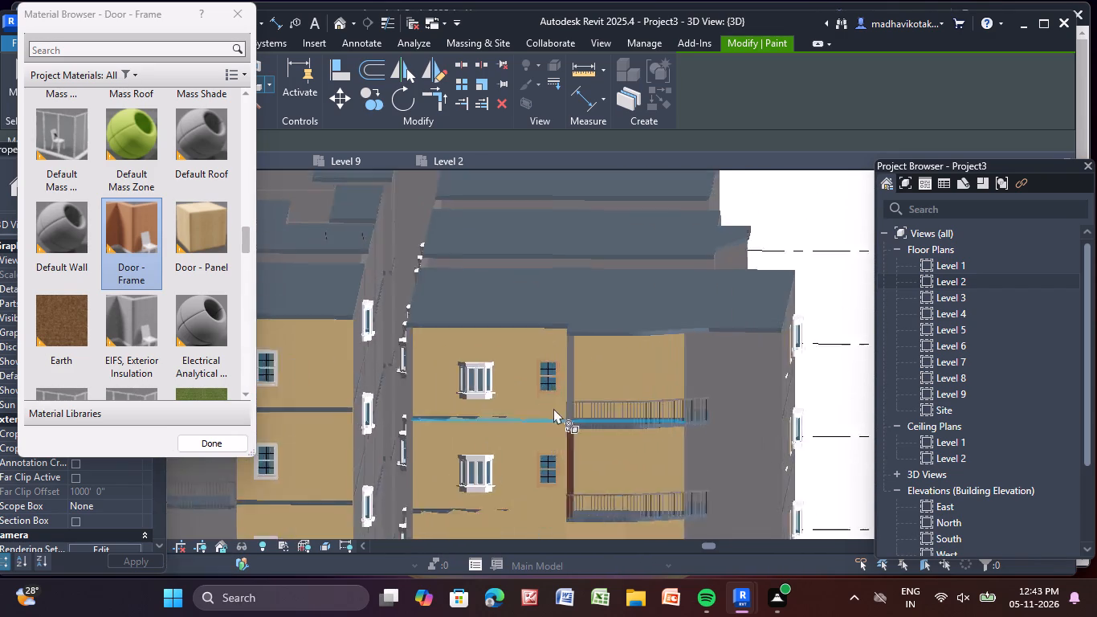
pyautogui.scroll(18, 553, 408)
pyautogui.click(605, 371)
pyautogui.scroll(-2, 606, 371)
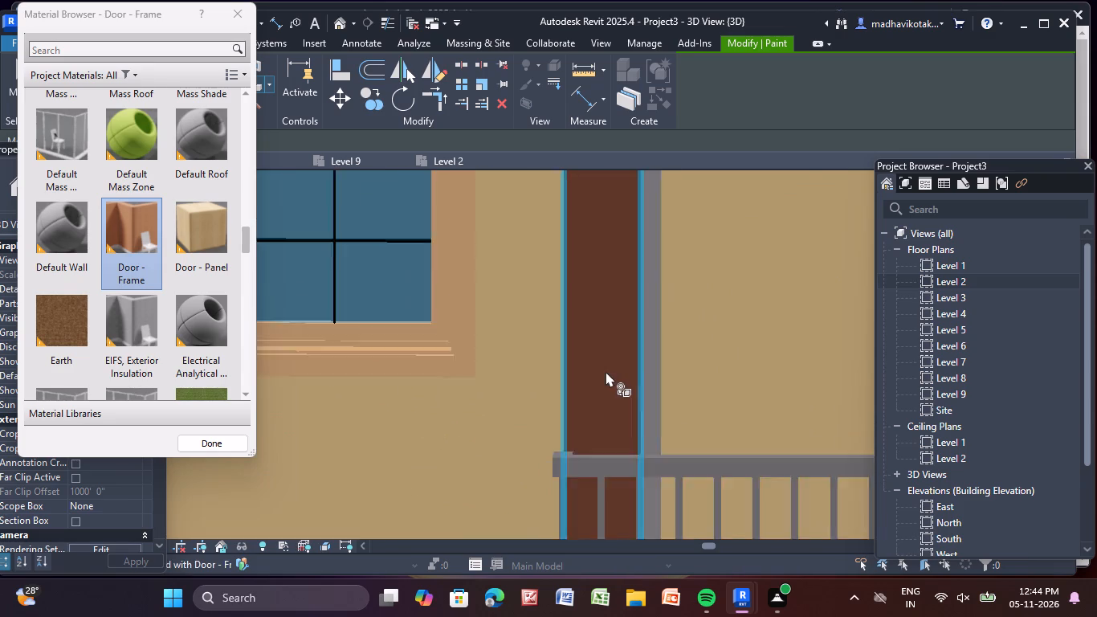
# Paint the narrow corner wall faces beside the bay windows on the top three floors with Door - Frame.
pyautogui.scroll(-18, 606, 371)
pyautogui.scroll(-1, 493, 424)
pyautogui.moveTo(489, 430); pyautogui.dragTo(497, 417, button='middle')
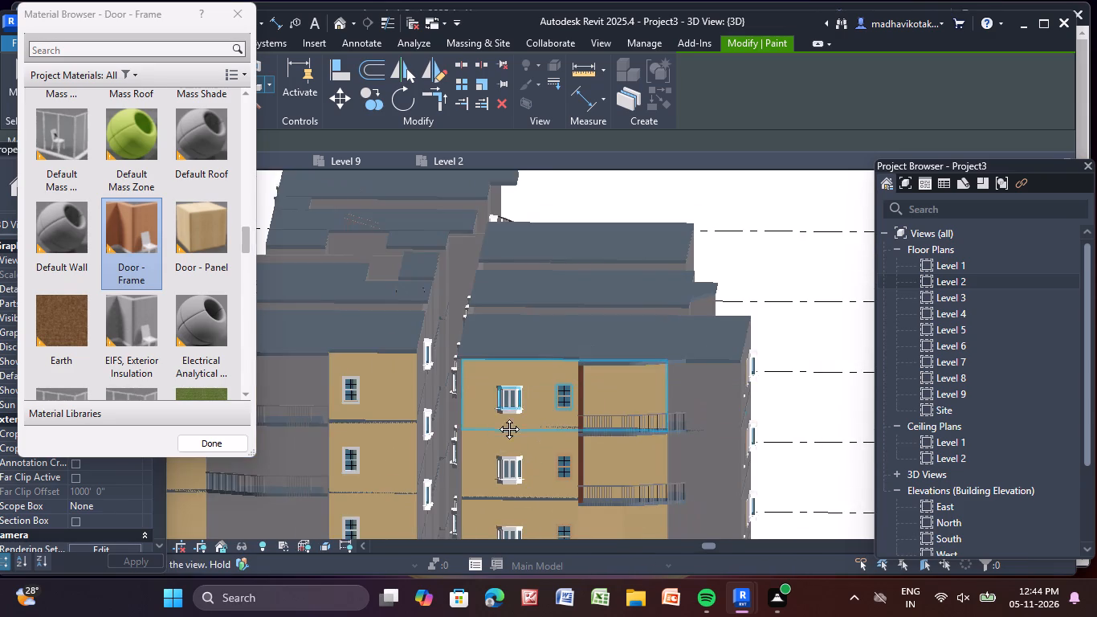
pyautogui.moveTo(497, 417); pyautogui.dragTo(561, 280, button='middle')
pyautogui.scroll(10, 568, 275)
pyautogui.moveTo(497, 284); pyautogui.dragTo(657, 430, button='middle')
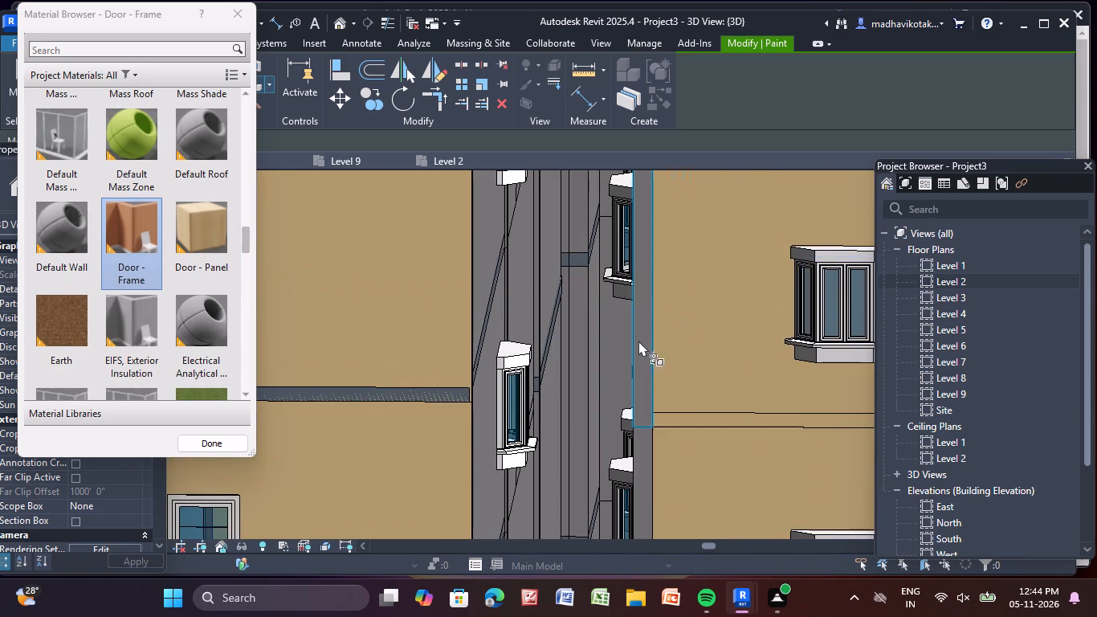
pyautogui.scroll(4, 629, 306)
pyautogui.click(655, 314)
pyautogui.scroll(-5, 666, 342)
pyautogui.moveTo(664, 365); pyautogui.dragTo(662, 318, button='middle')
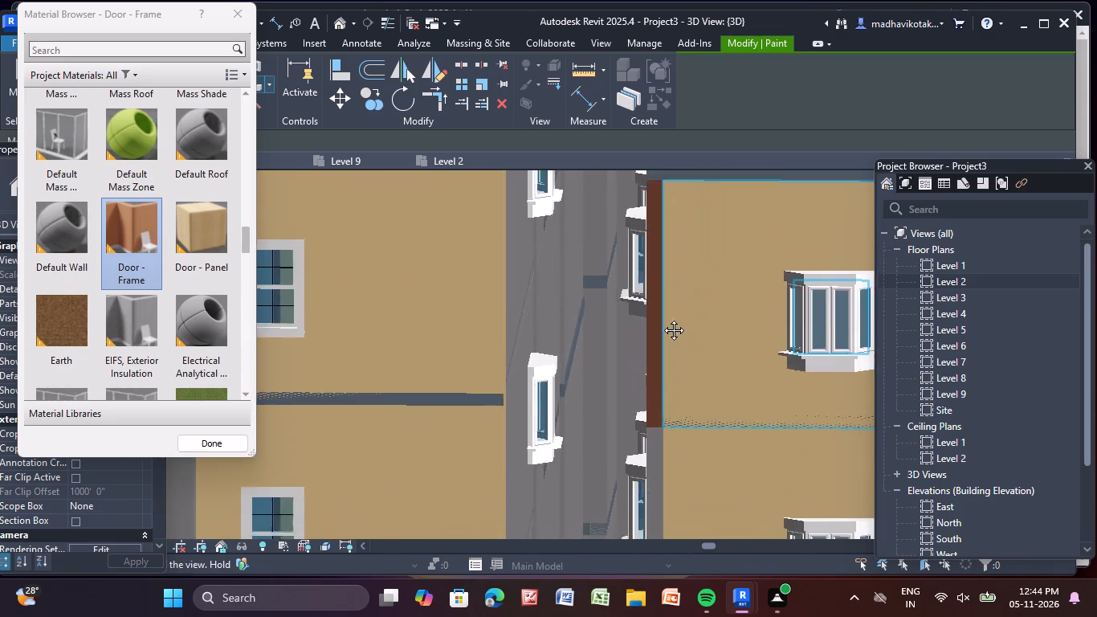
pyautogui.moveTo(662, 318); pyautogui.dragTo(601, 156, button='middle')
pyautogui.scroll(5, 569, 288)
pyautogui.click(614, 330)
pyautogui.scroll(-5, 621, 334)
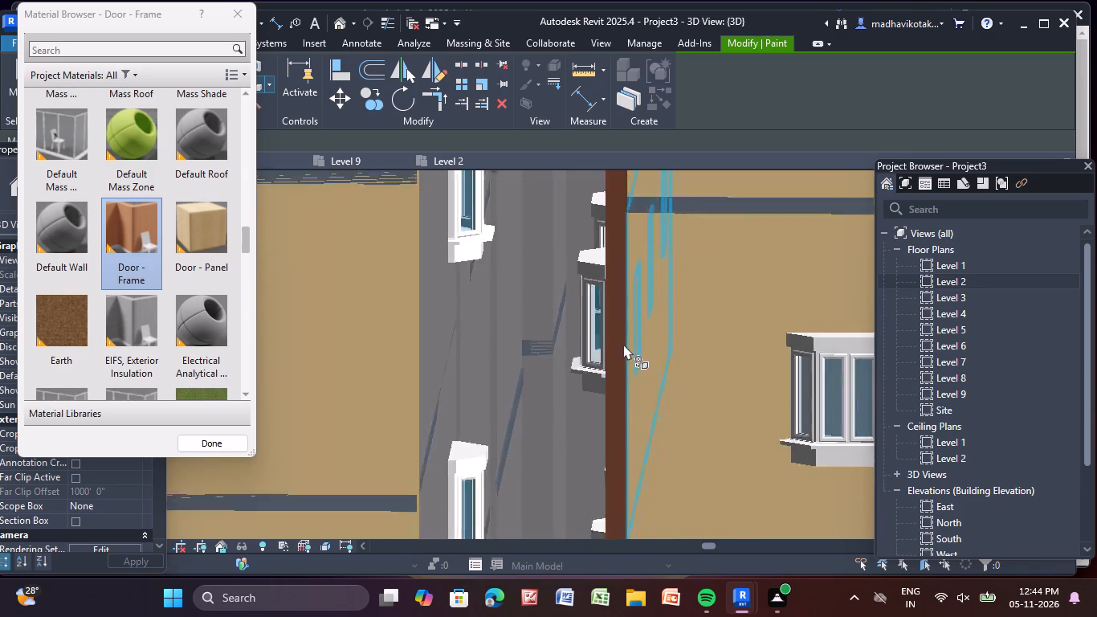
pyautogui.scroll(-2, 623, 344)
pyautogui.moveTo(614, 362); pyautogui.dragTo(540, 141, button='middle')
pyautogui.scroll(1, 525, 93)
pyautogui.scroll(9, 509, 219)
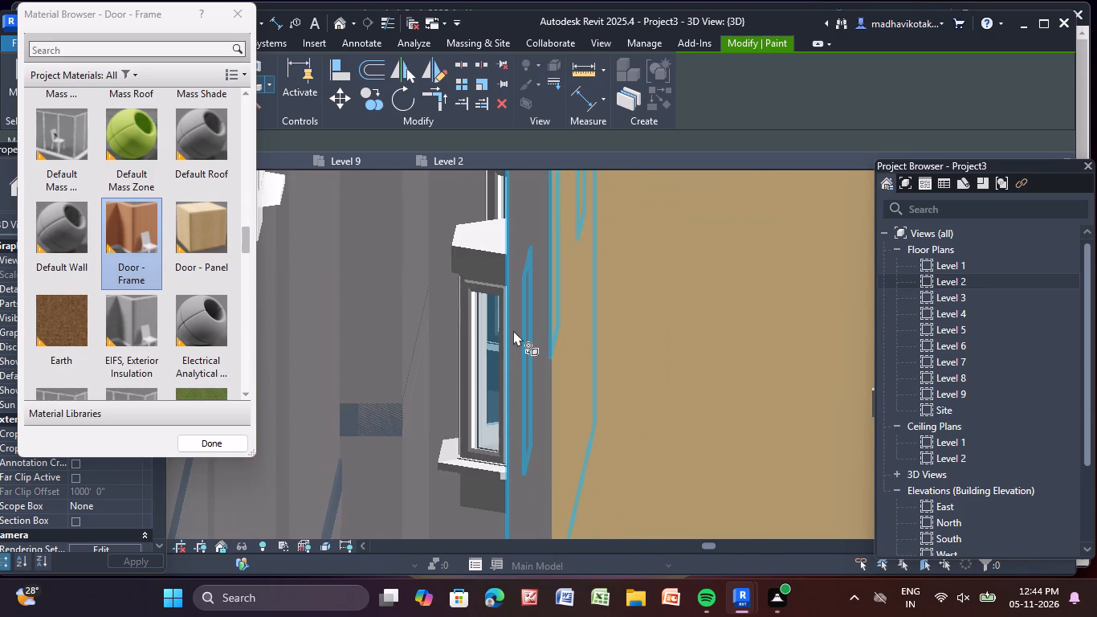
pyautogui.click(524, 336)
# Paint the narrow corner wall faces beside the bay windows on the next two floors down with Door - Frame.
pyautogui.scroll(-7, 525, 336)
pyautogui.moveTo(525, 337); pyautogui.dragTo(513, 0, button='middle')
pyautogui.scroll(1, 526, 337)
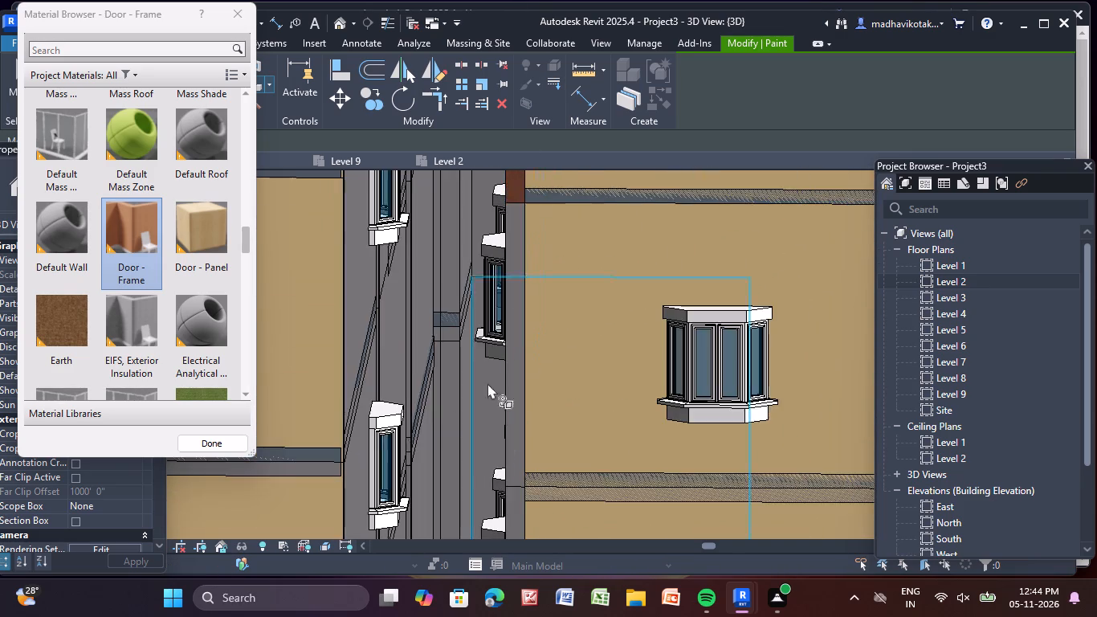
pyautogui.scroll(10, 468, 402)
pyautogui.click(577, 419)
pyautogui.scroll(-12, 577, 418)
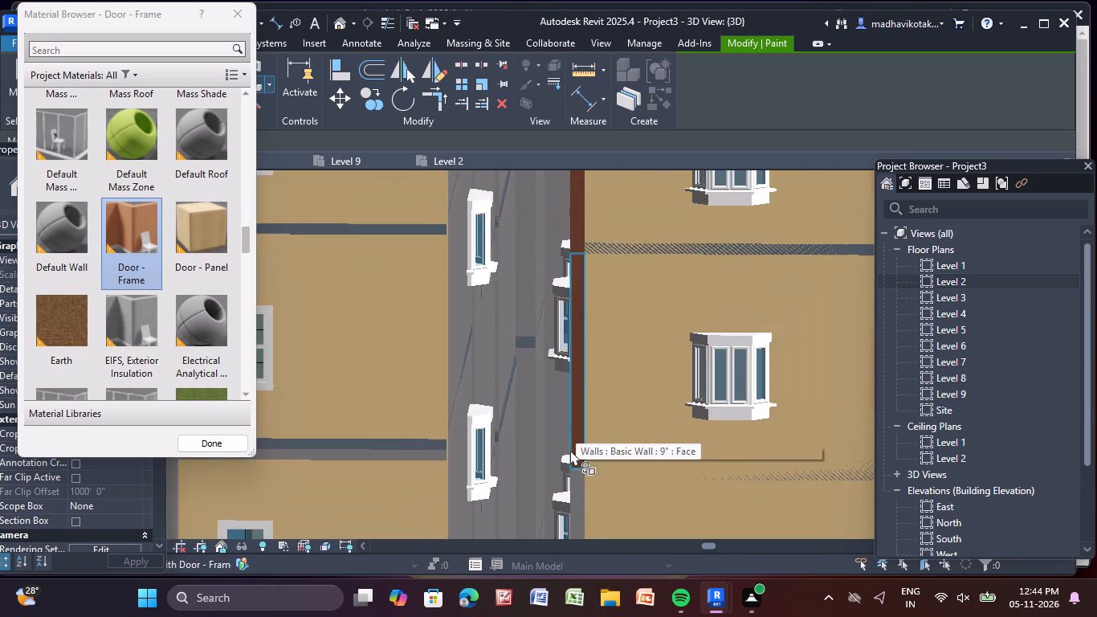
pyautogui.moveTo(567, 453); pyautogui.dragTo(468, 202, button='middle')
pyautogui.scroll(9, 470, 315)
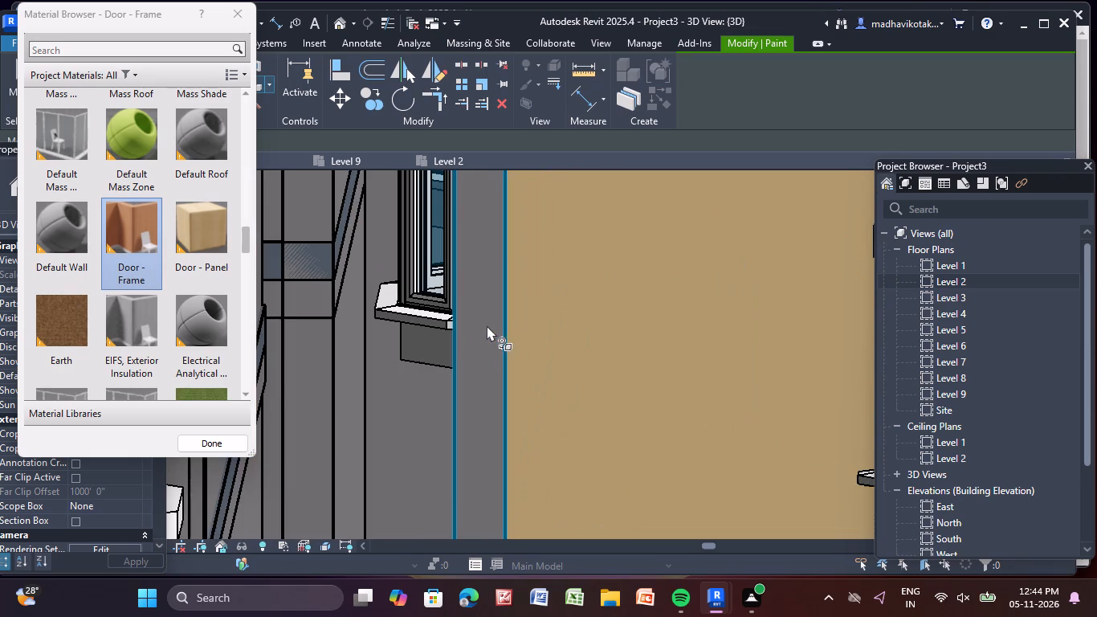
pyautogui.click(487, 325)
# Paint the narrow corner wall faces beside the bay windows on the two lowest floors with Door - Frame.
pyautogui.scroll(-6, 495, 327)
pyautogui.moveTo(498, 332); pyautogui.dragTo(606, 0, button='middle')
pyautogui.scroll(5, 555, 337)
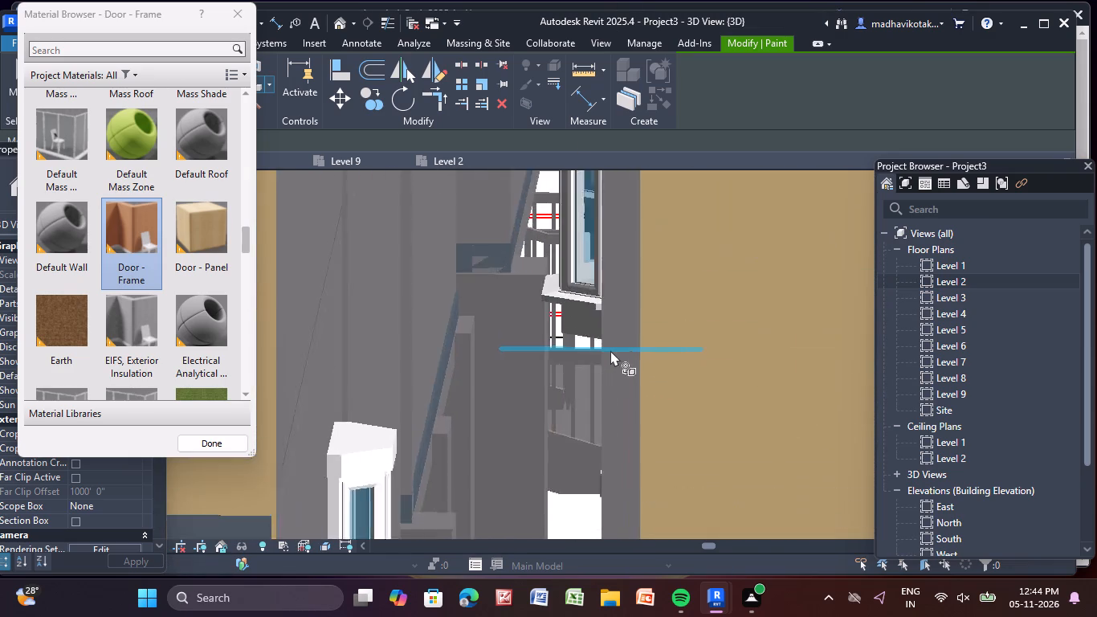
pyautogui.scroll(5, 623, 348)
pyautogui.click(625, 347)
pyautogui.scroll(-7, 630, 345)
pyautogui.moveTo(644, 348); pyautogui.dragTo(528, 22, button='middle')
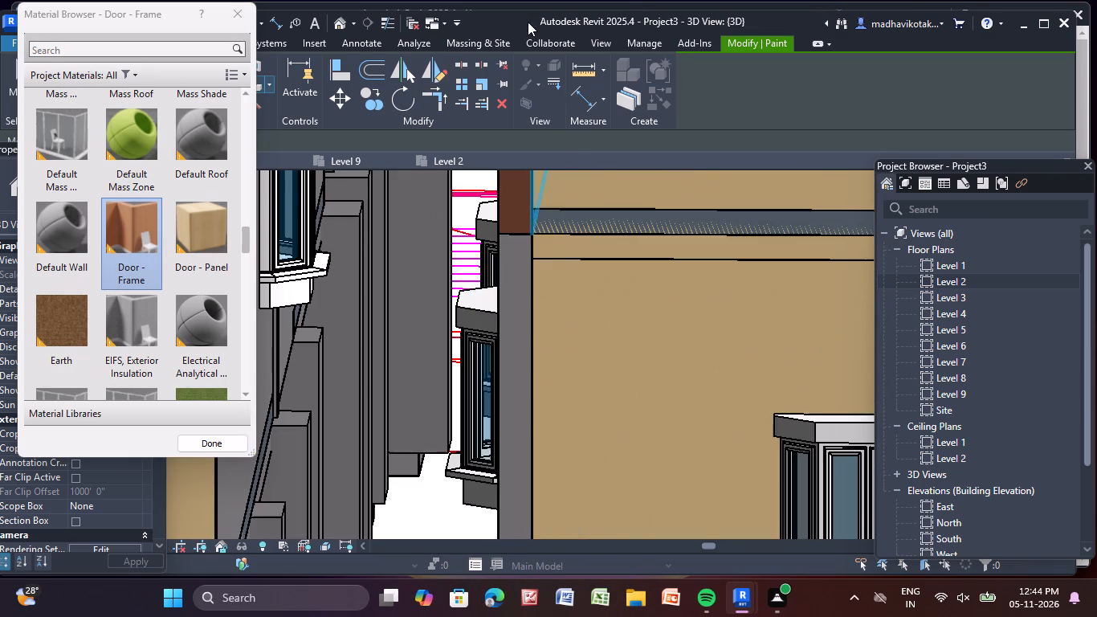
pyautogui.scroll(7, 496, 288)
pyautogui.click(523, 315)
pyautogui.scroll(-11, 522, 315)
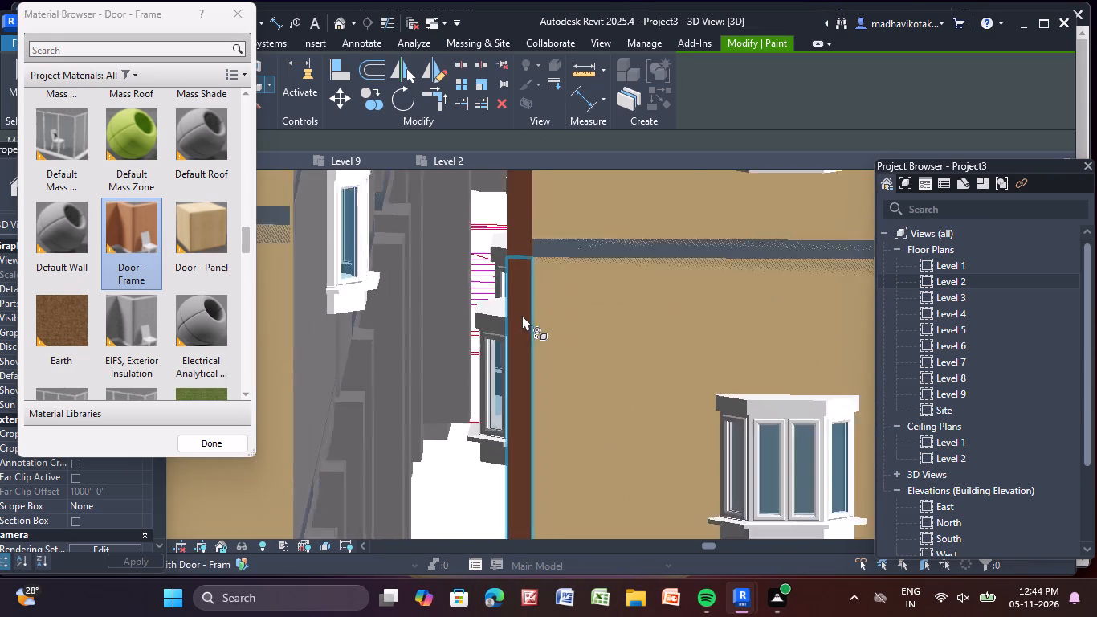
pyautogui.scroll(-1, 522, 315)
pyautogui.moveTo(475, 316); pyautogui.dragTo(377, 119, button='middle')
pyautogui.scroll(3, 466, 285)
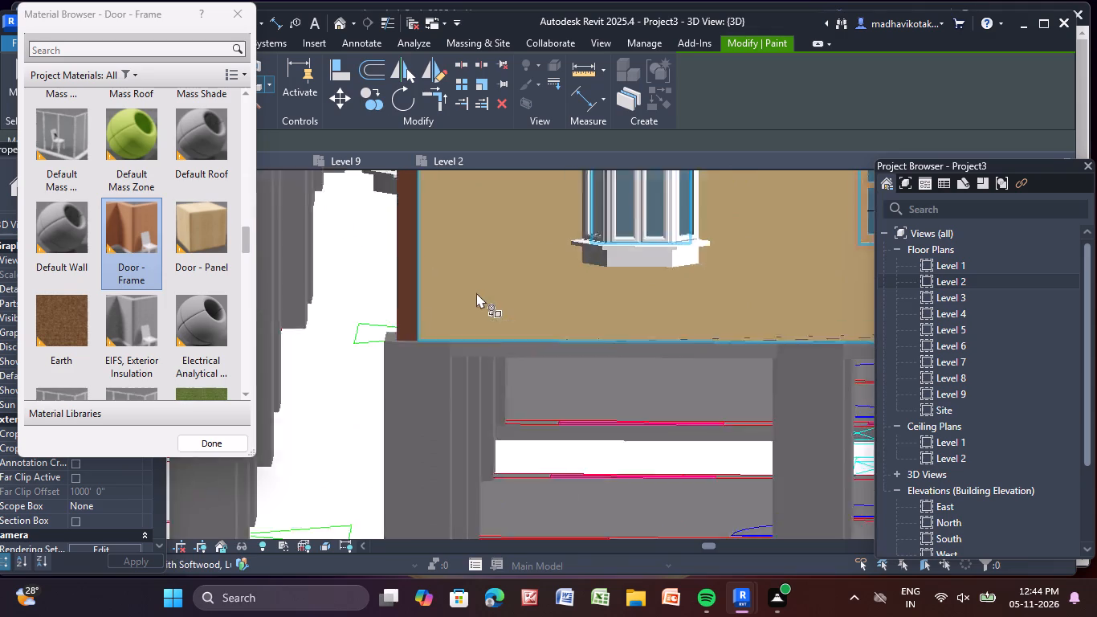
pyautogui.scroll(2, 476, 292)
pyautogui.scroll(-5, 466, 330)
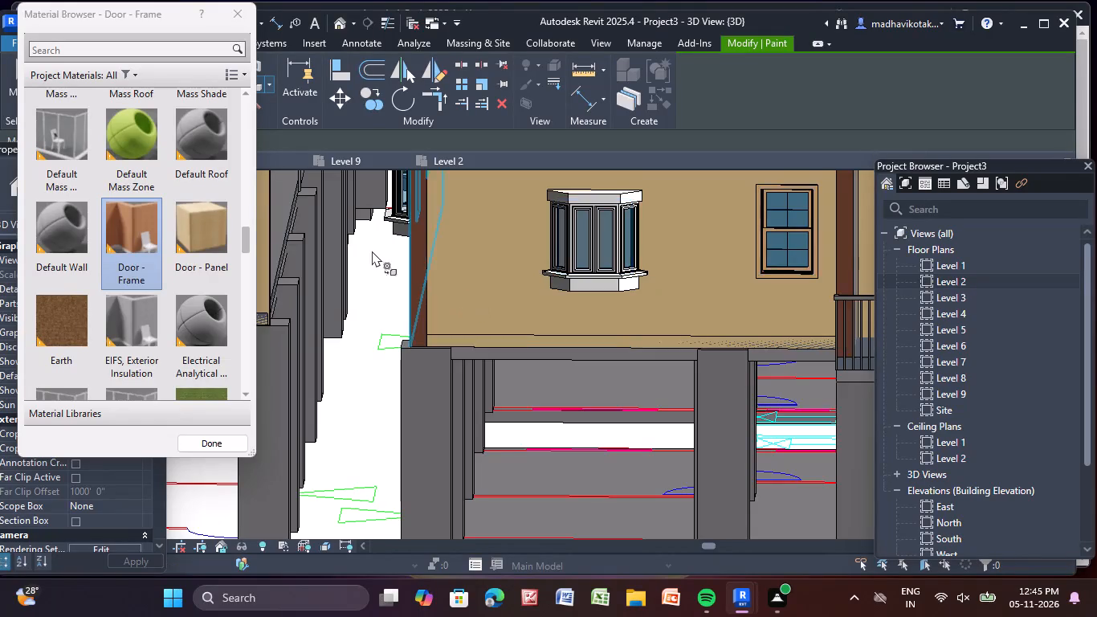
# Paint the windowless end wall and the adjoining wall face behind the balcony with Door - Frame on the top two floors.
pyautogui.scroll(-6, 372, 251)
pyautogui.scroll(-6, 696, 285)
pyautogui.moveTo(693, 285); pyautogui.dragTo(675, 383, button='middle')
pyautogui.moveTo(474, 263); pyautogui.dragTo(559, 353, button='middle')
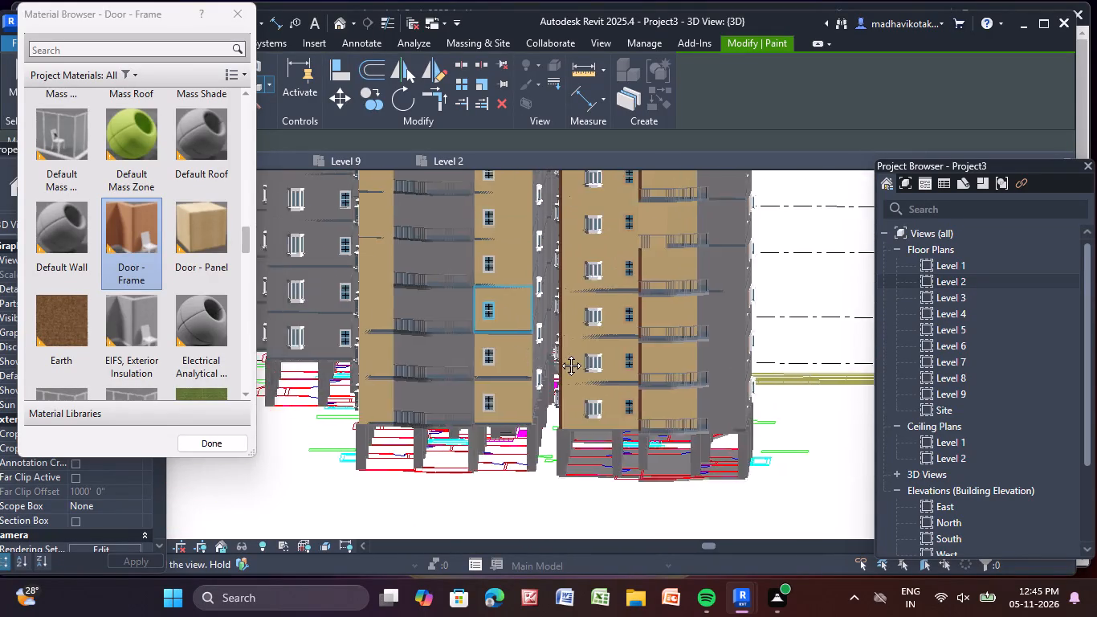
pyautogui.moveTo(559, 353); pyautogui.dragTo(653, 370, button='middle')
pyautogui.scroll(1, 659, 370)
pyautogui.moveTo(563, 276); pyautogui.dragTo(418, 330, button='middle')
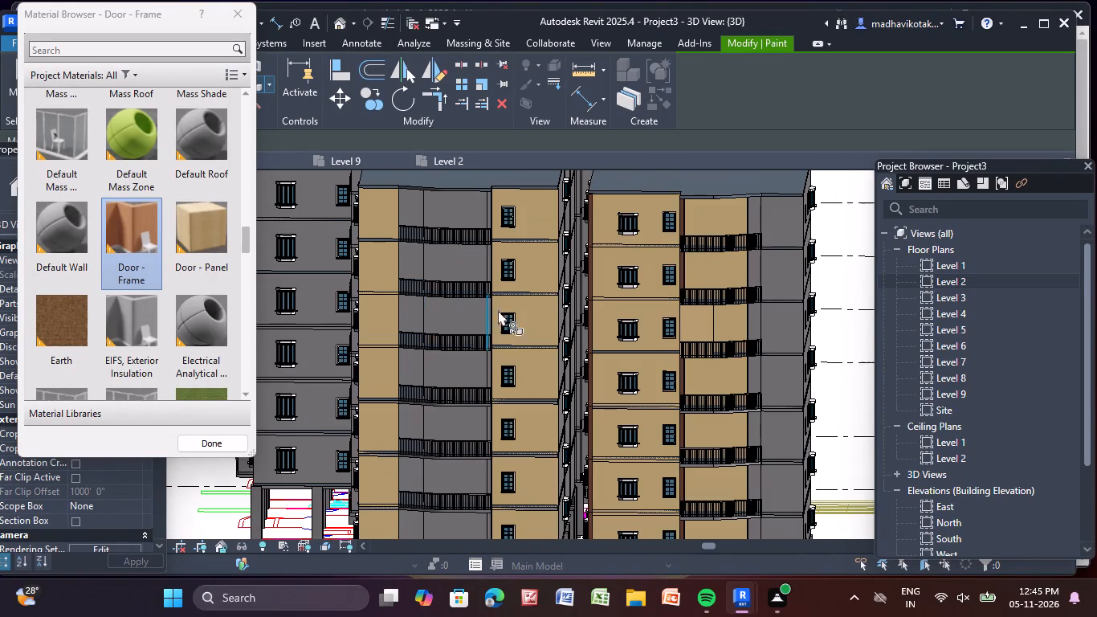
pyautogui.scroll(-6, 597, 301)
pyautogui.scroll(10, 681, 246)
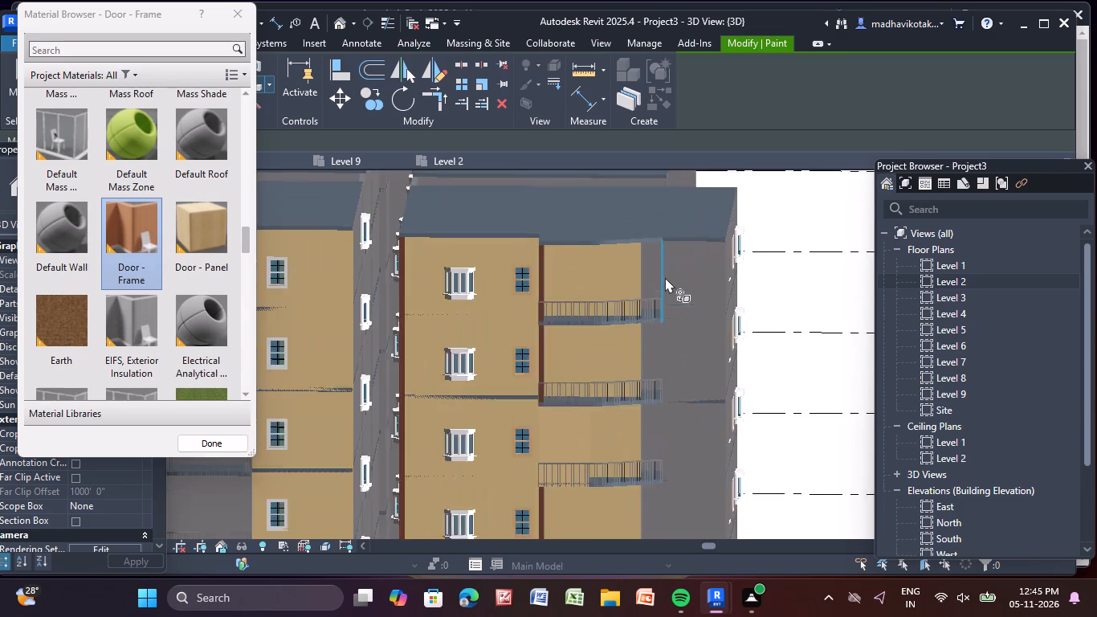
pyautogui.scroll(5, 679, 273)
pyautogui.click(622, 276)
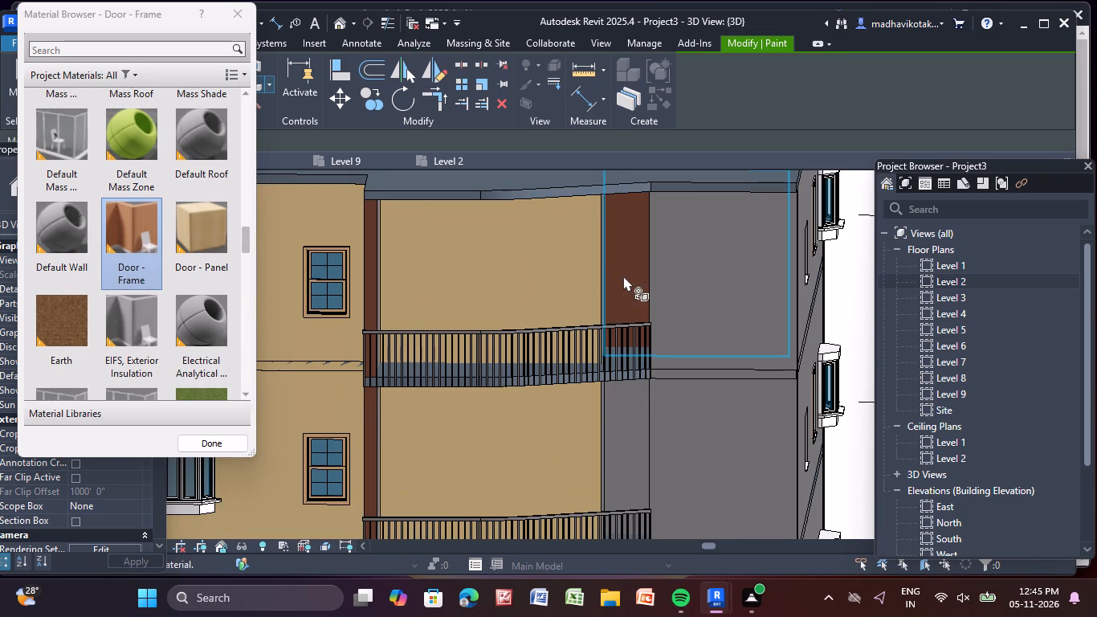
pyautogui.click(708, 283)
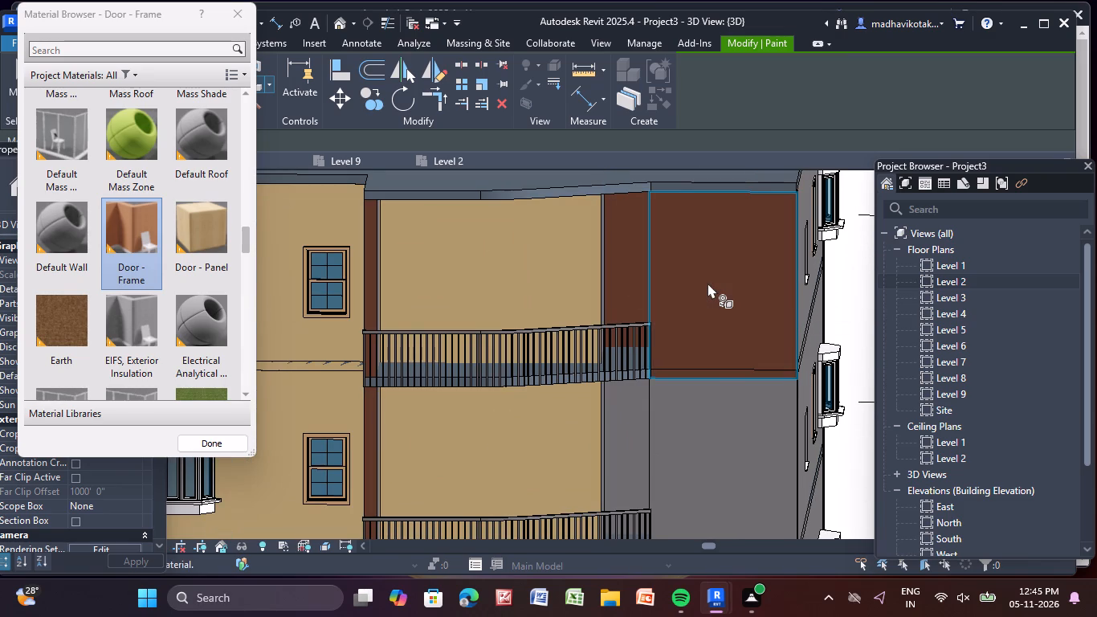
pyautogui.click(733, 449)
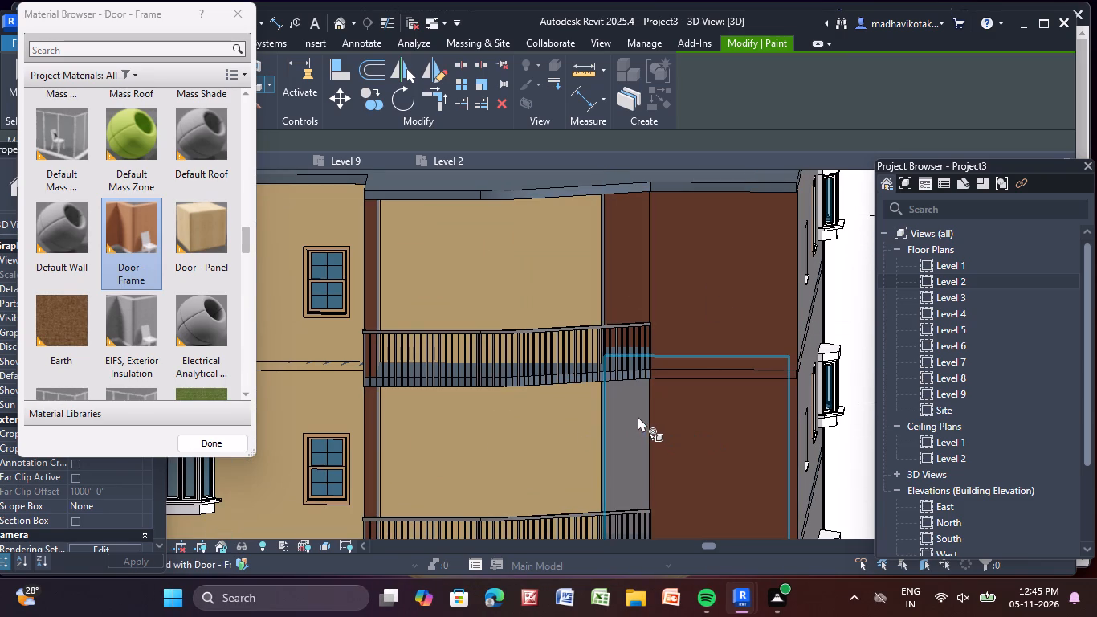
pyautogui.click(635, 418)
# Paint the windowless end wall and adjoining balcony wall face with Door - Frame on the third and fourth floors from the top.
pyautogui.scroll(-7, 635, 420)
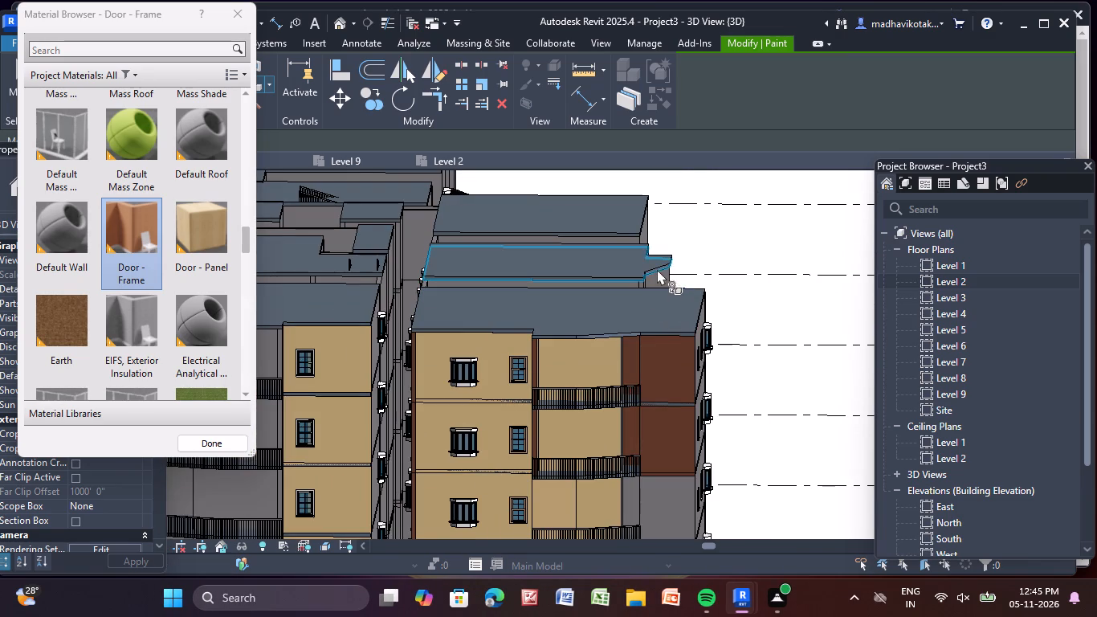
pyautogui.moveTo(667, 353); pyautogui.dragTo(606, 158, button='middle')
pyautogui.click(607, 321)
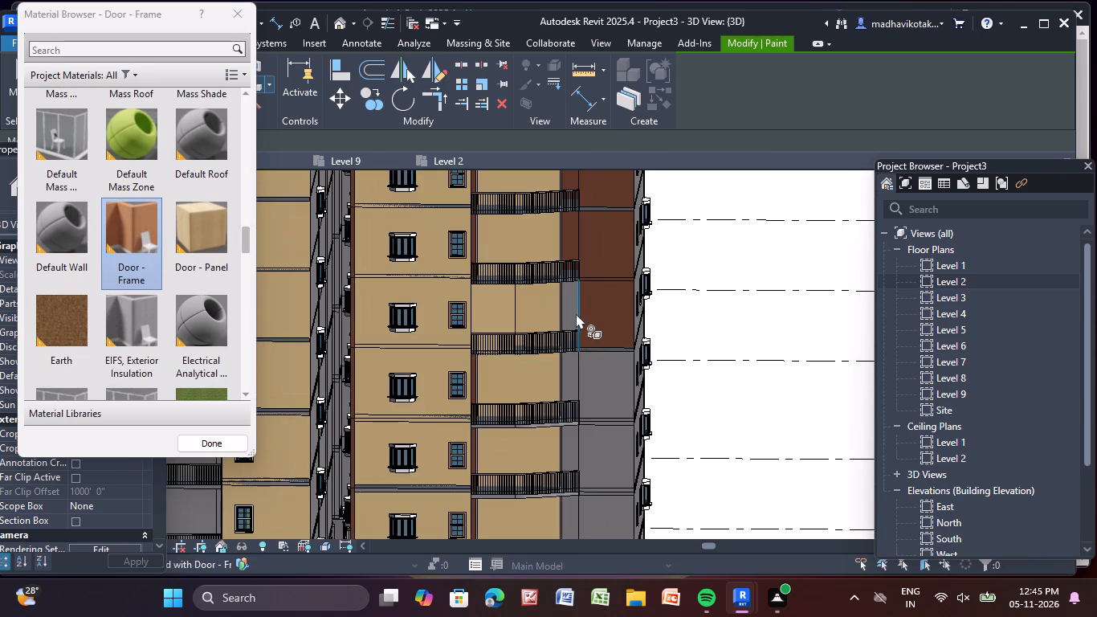
pyautogui.click(573, 313)
pyautogui.scroll(9, 561, 316)
pyautogui.click(577, 314)
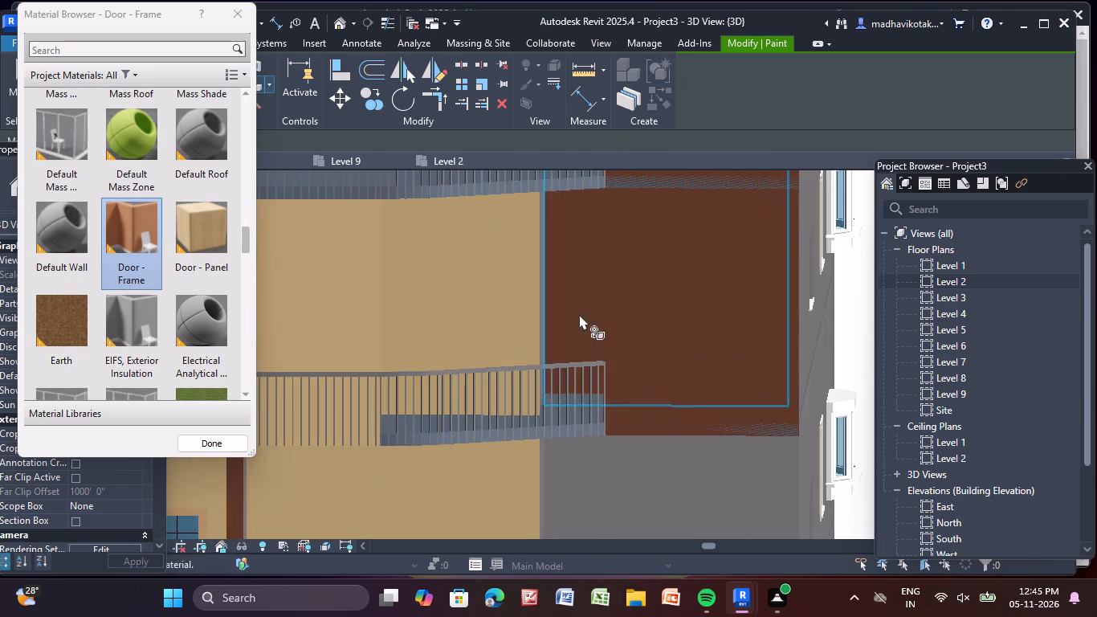
pyautogui.click(667, 479)
pyautogui.click(569, 480)
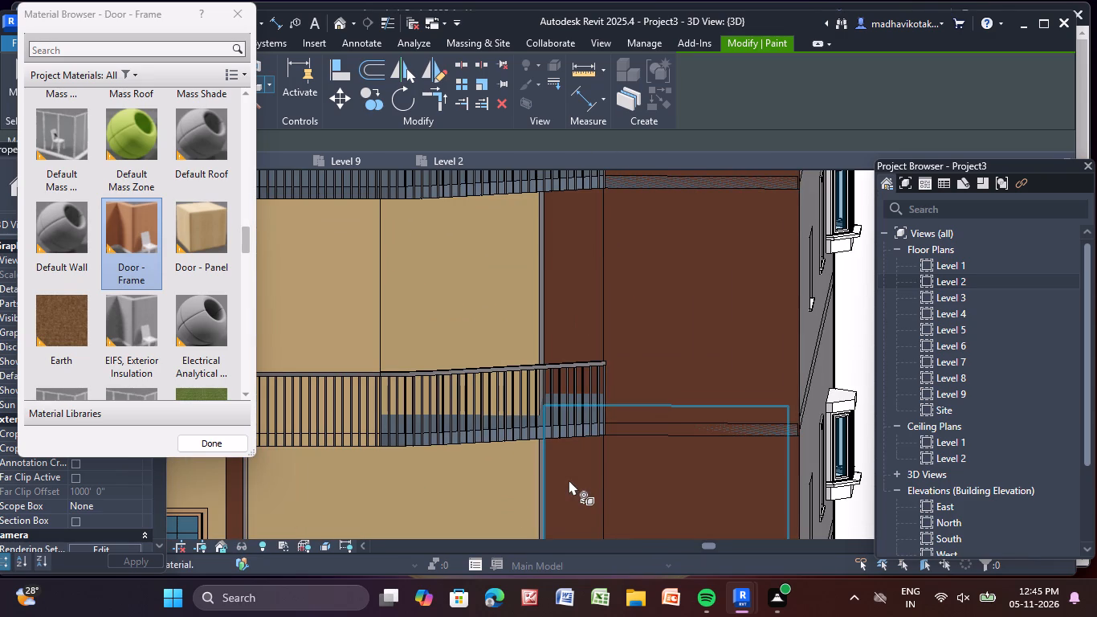
# Paint the windowless end wall and adjoining balcony wall face with Door - Frame on the three lowest floors.
pyautogui.moveTo(565, 480); pyautogui.dragTo(563, 276, button='middle')
pyautogui.moveTo(695, 435); pyautogui.dragTo(641, 210, button='middle')
pyautogui.scroll(1, 663, 238)
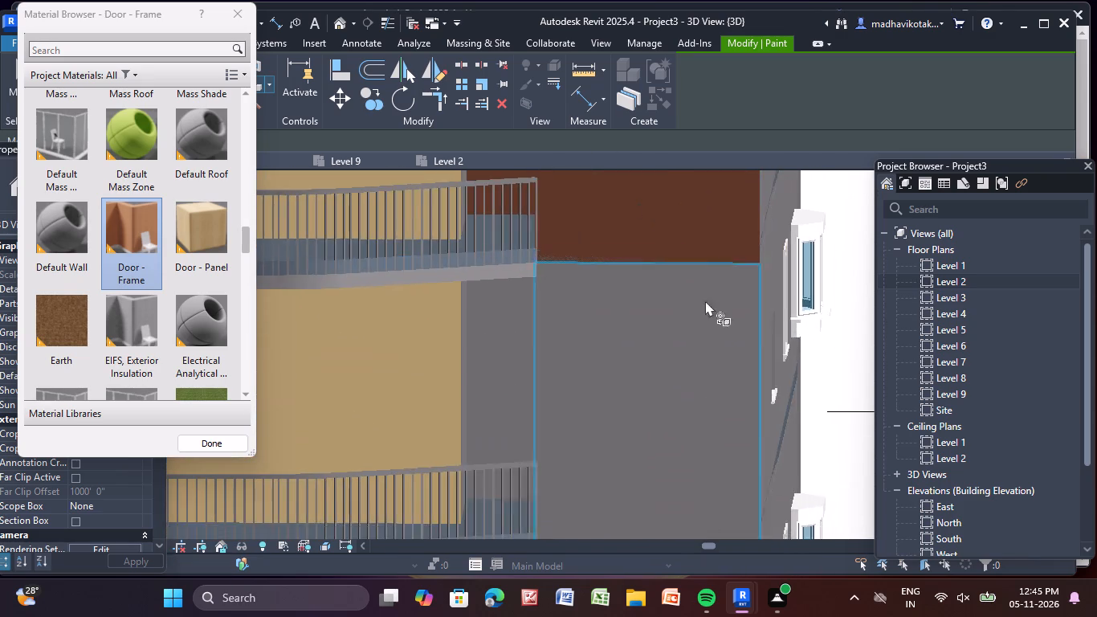
pyautogui.click(693, 339)
pyautogui.click(517, 342)
pyautogui.scroll(-5, 514, 393)
pyautogui.moveTo(516, 395); pyautogui.dragTo(452, 121, button='middle')
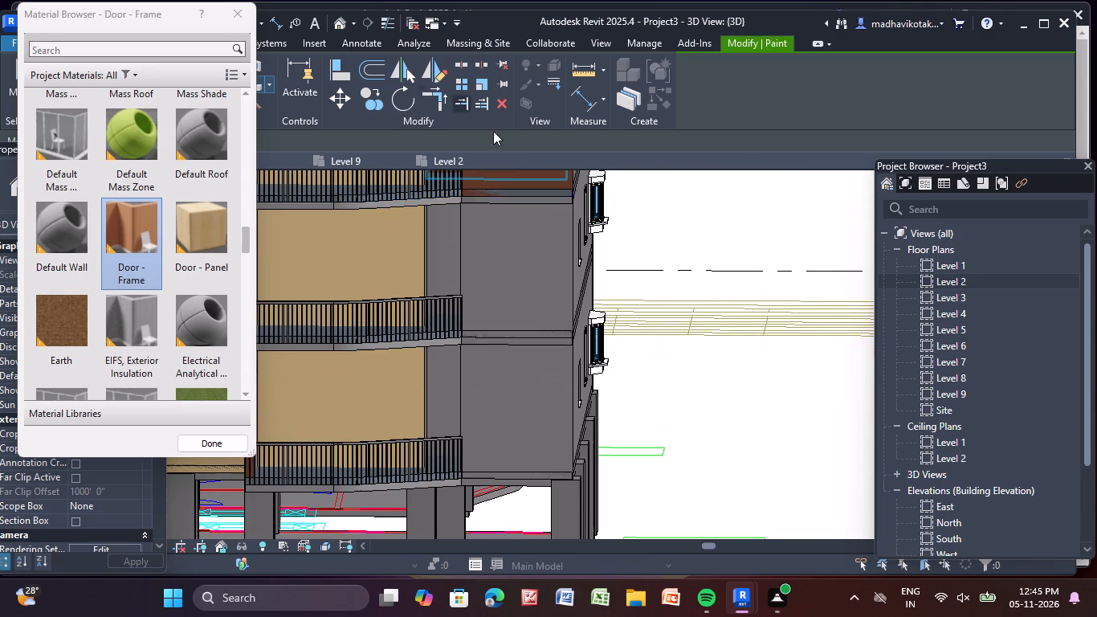
pyautogui.click(528, 251)
pyautogui.click(445, 230)
pyautogui.click(500, 394)
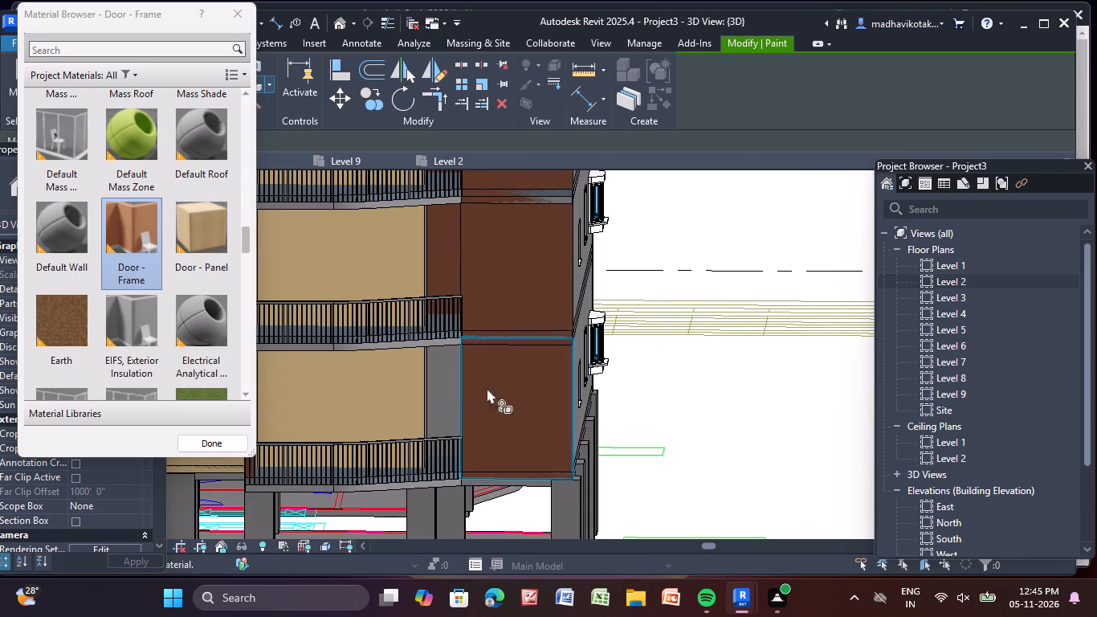
pyautogui.click(447, 378)
# Paint the narrower wall section behind the neighbouring tower's balconies with Door - Frame on the top three floors.
pyautogui.moveTo(467, 415); pyautogui.dragTo(473, 224, button='middle')
pyautogui.scroll(-9, 516, 275)
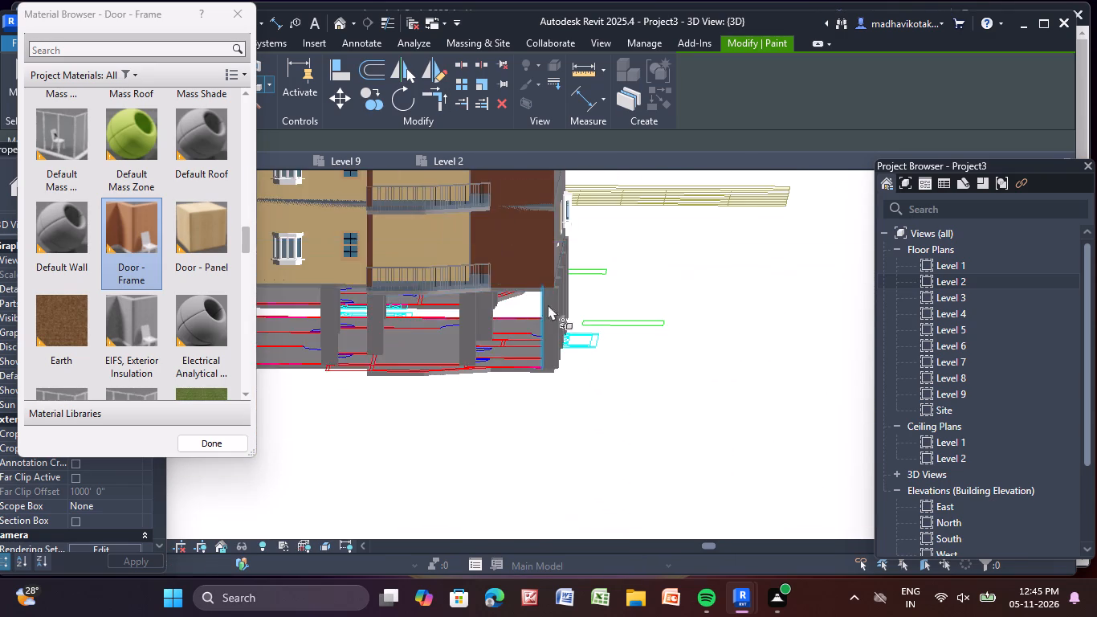
pyautogui.scroll(-2, 548, 304)
pyautogui.scroll(-3, 618, 343)
pyautogui.moveTo(617, 349); pyautogui.dragTo(611, 421, button='middle')
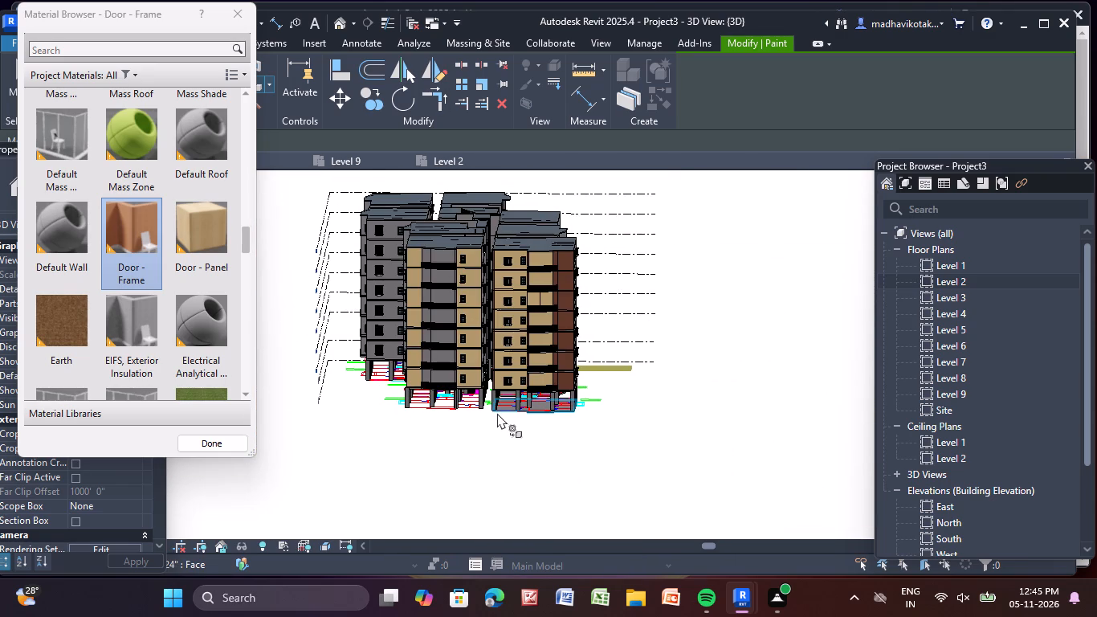
pyautogui.moveTo(501, 414); pyautogui.dragTo(856, 501, button='middle')
pyautogui.moveTo(732, 352); pyautogui.dragTo(706, 339, button='middle')
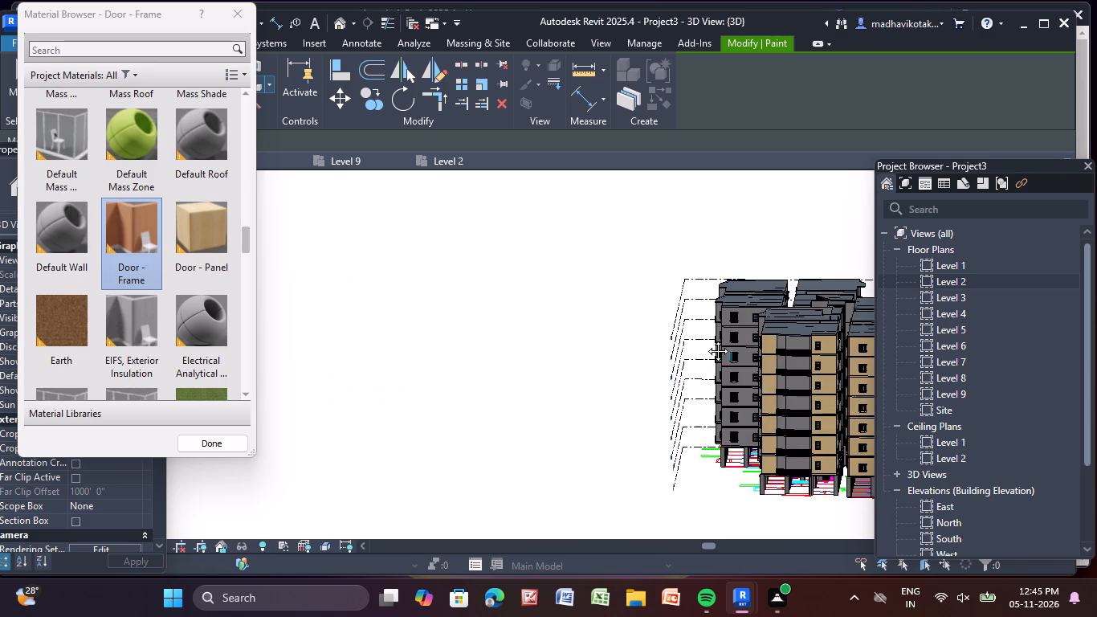
pyautogui.moveTo(706, 339); pyautogui.dragTo(516, 289, button='middle')
pyautogui.scroll(11, 534, 296)
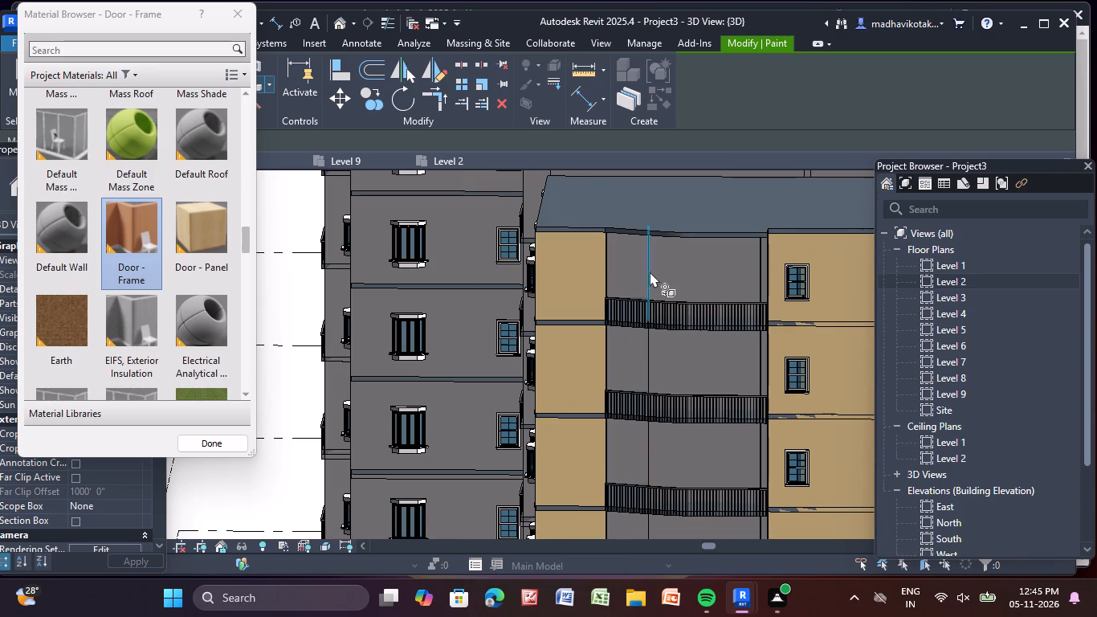
pyautogui.click(636, 263)
pyautogui.click(624, 346)
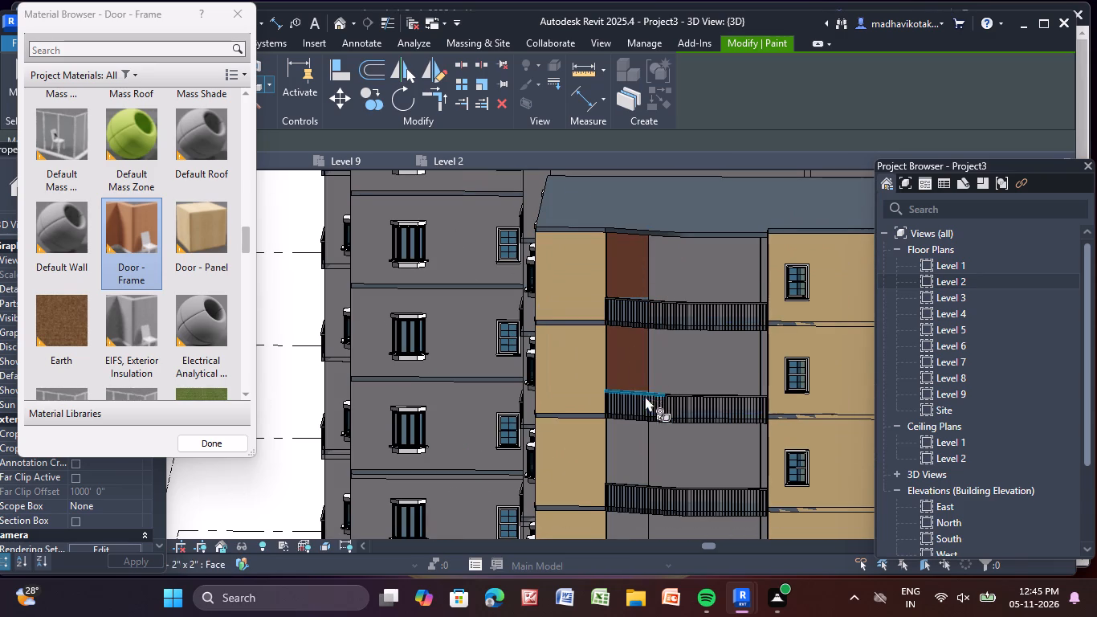
pyautogui.click(636, 452)
# Paint the same narrower wall section behind the neighbouring tower's balconies with Door - Frame on the remaining lower floors.
pyautogui.moveTo(634, 450); pyautogui.dragTo(616, 395, button='middle')
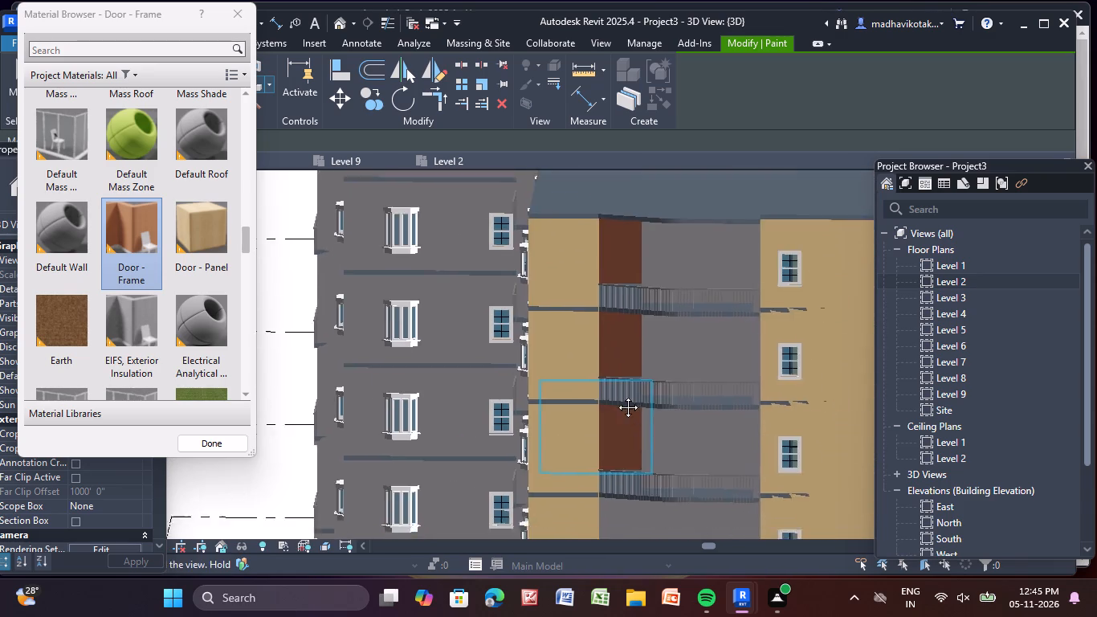
pyautogui.moveTo(616, 395); pyautogui.dragTo(585, 249, button='middle')
pyautogui.click(580, 329)
pyautogui.doubleClick(573, 421)
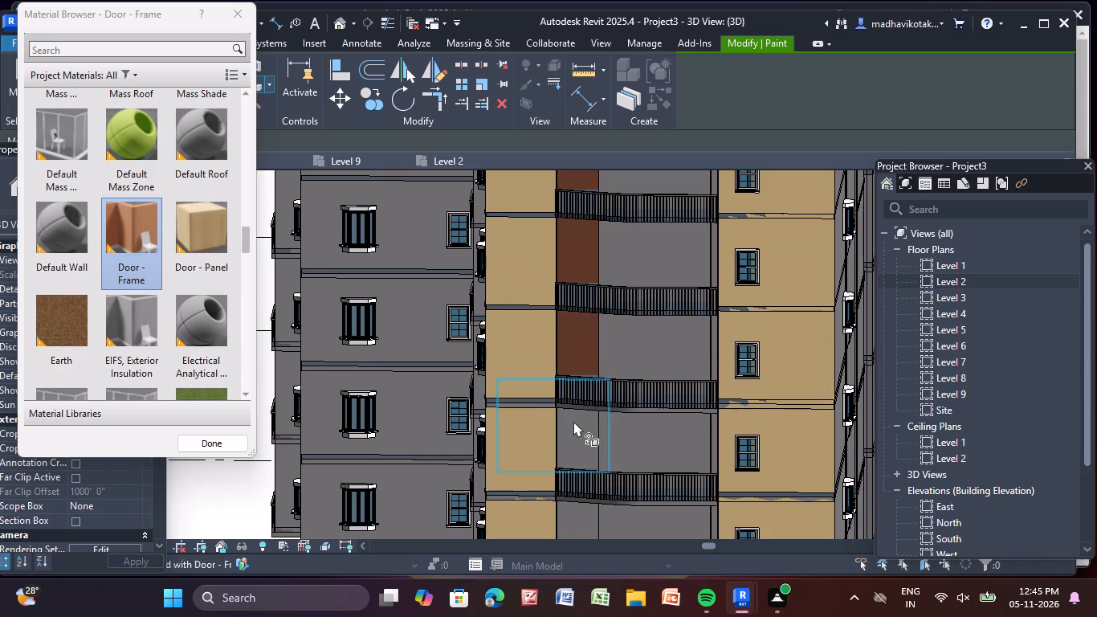
pyautogui.moveTo(554, 452); pyautogui.dragTo(421, 208, button='middle')
pyautogui.click(451, 262)
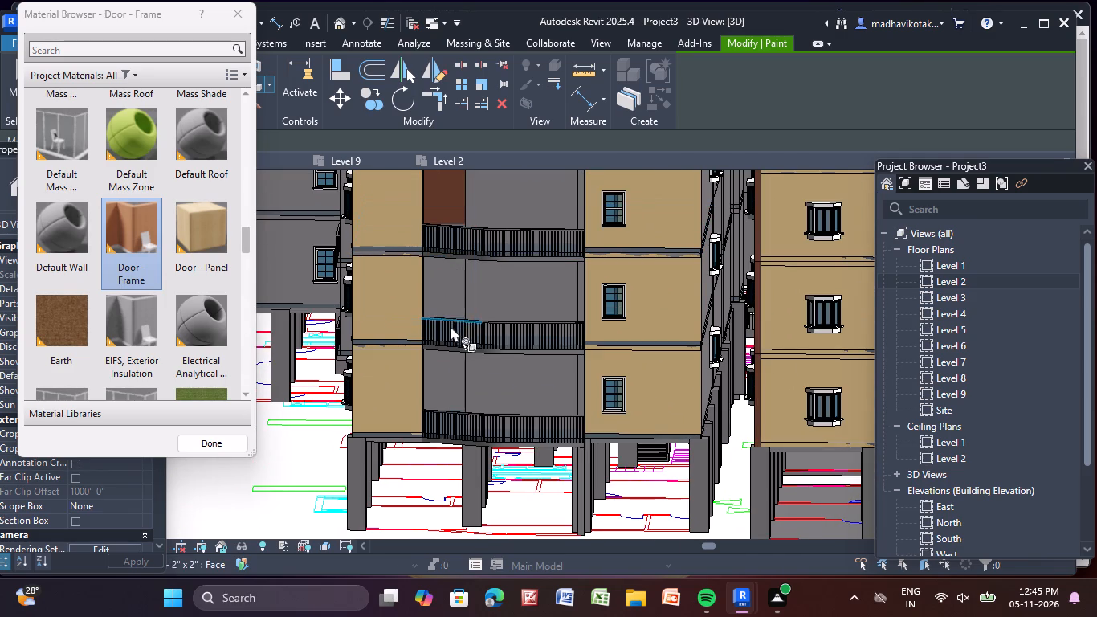
pyautogui.click(445, 277)
pyautogui.click(440, 365)
pyautogui.scroll(-5, 414, 333)
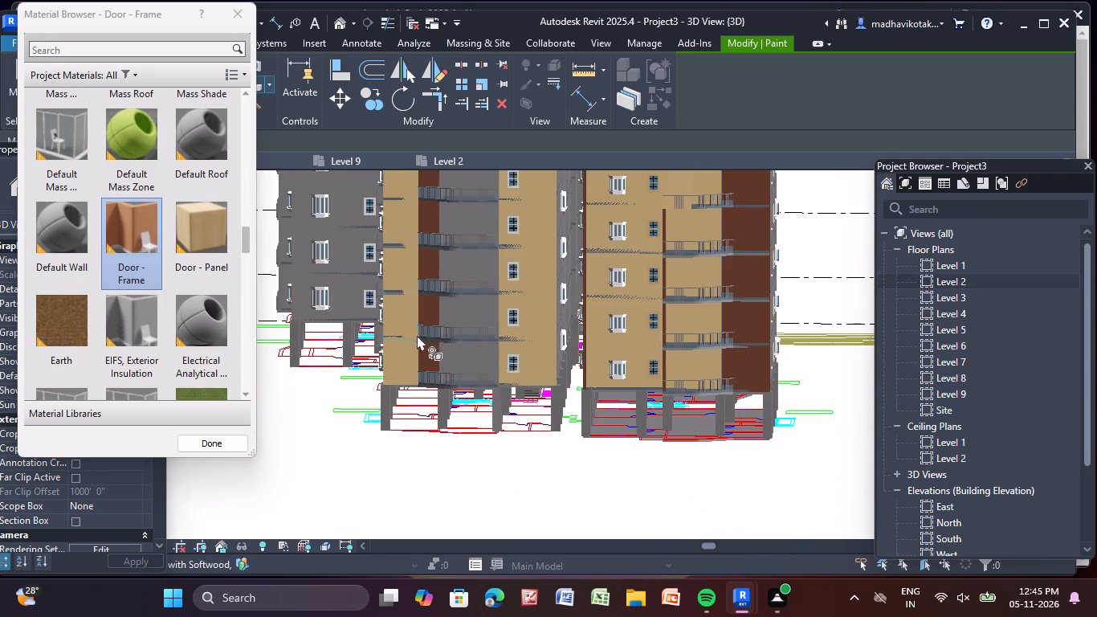
# Paint the unpainted balcony wall between the neighbouring tower's Door - Frame section and windowed wall with Carpet (1) on the second floor from the top.
pyautogui.moveTo(418, 336); pyautogui.dragTo(482, 437, button='middle')
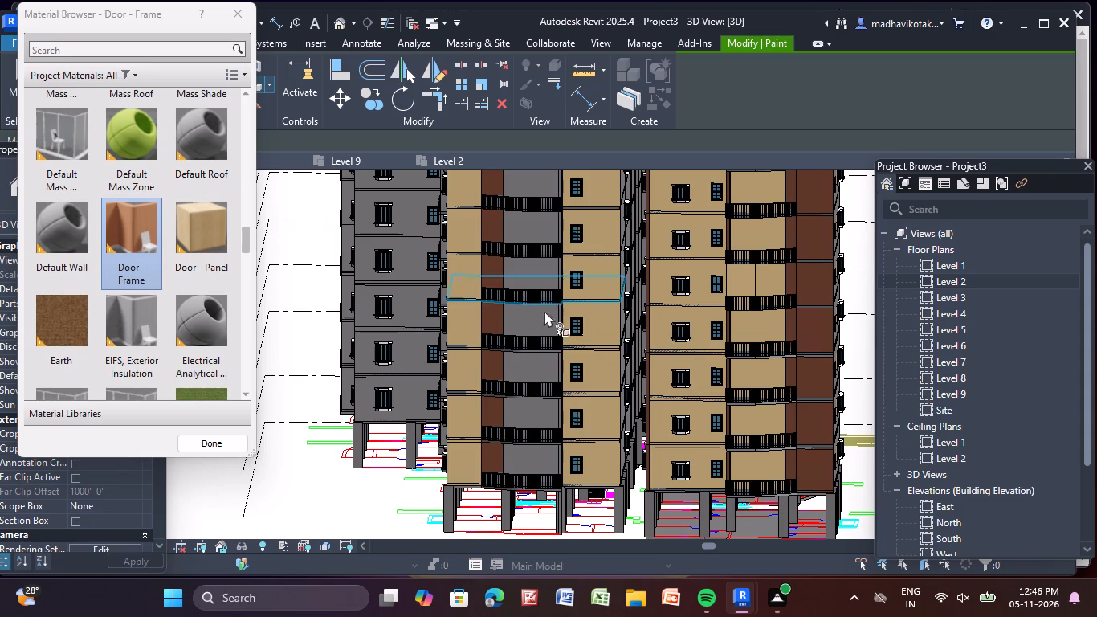
pyautogui.click(136, 298)
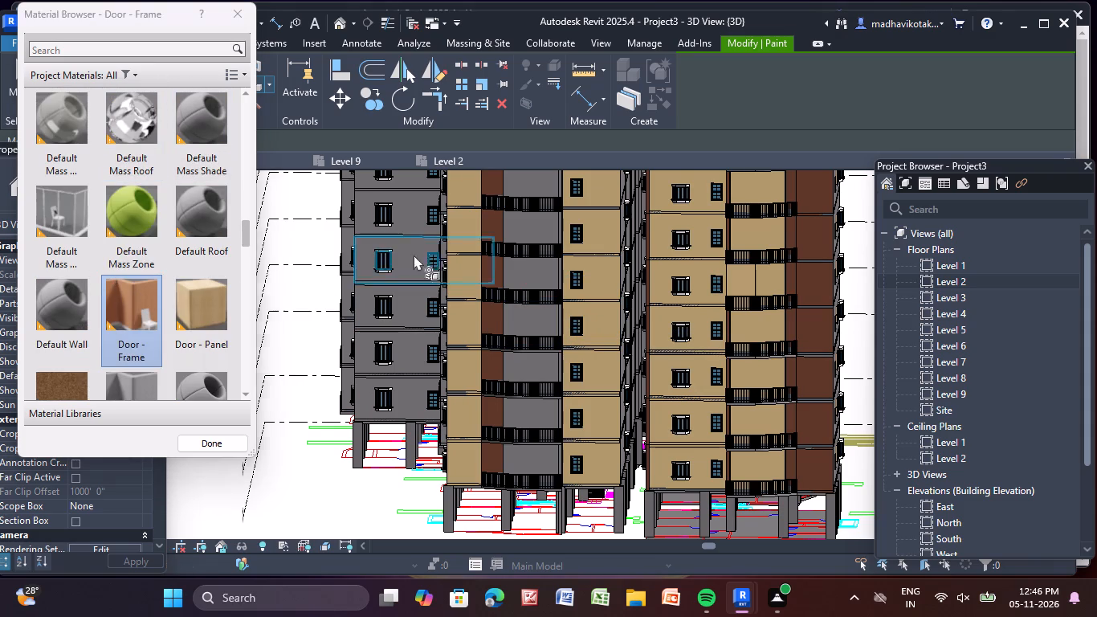
pyautogui.scroll(2, 520, 251)
pyautogui.scroll(-3, 159, 272)
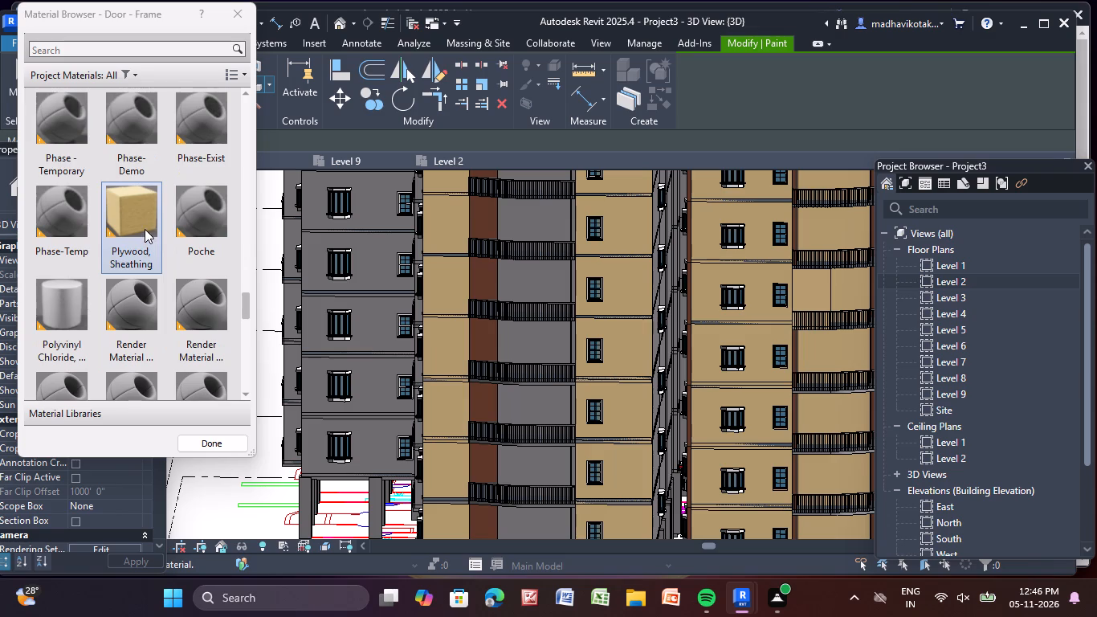
pyautogui.scroll(-5, 121, 194)
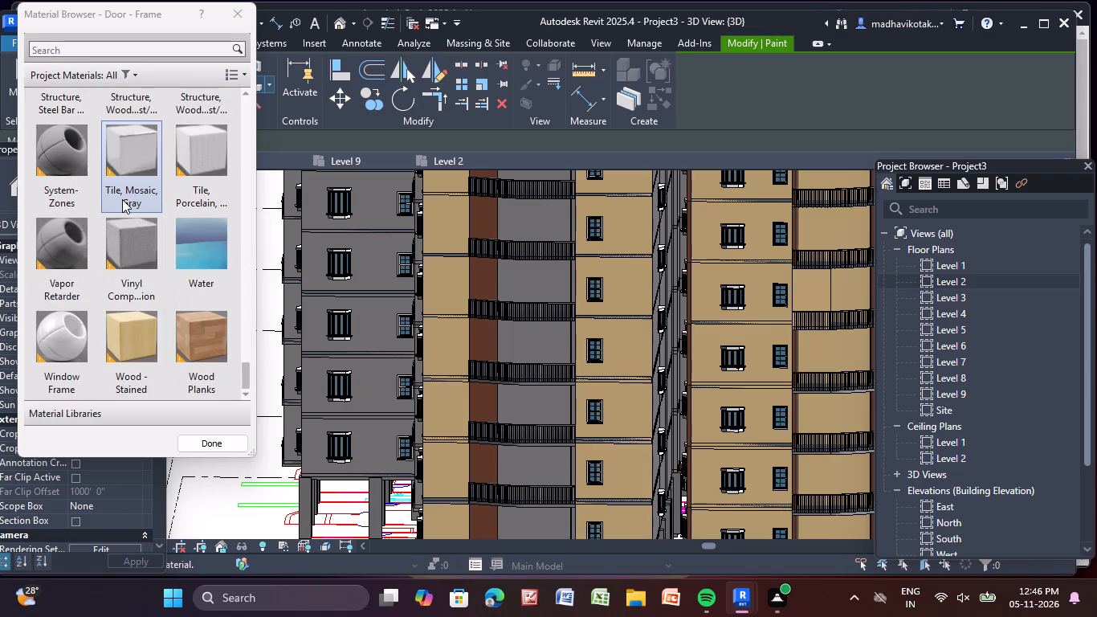
pyautogui.scroll(1, 122, 199)
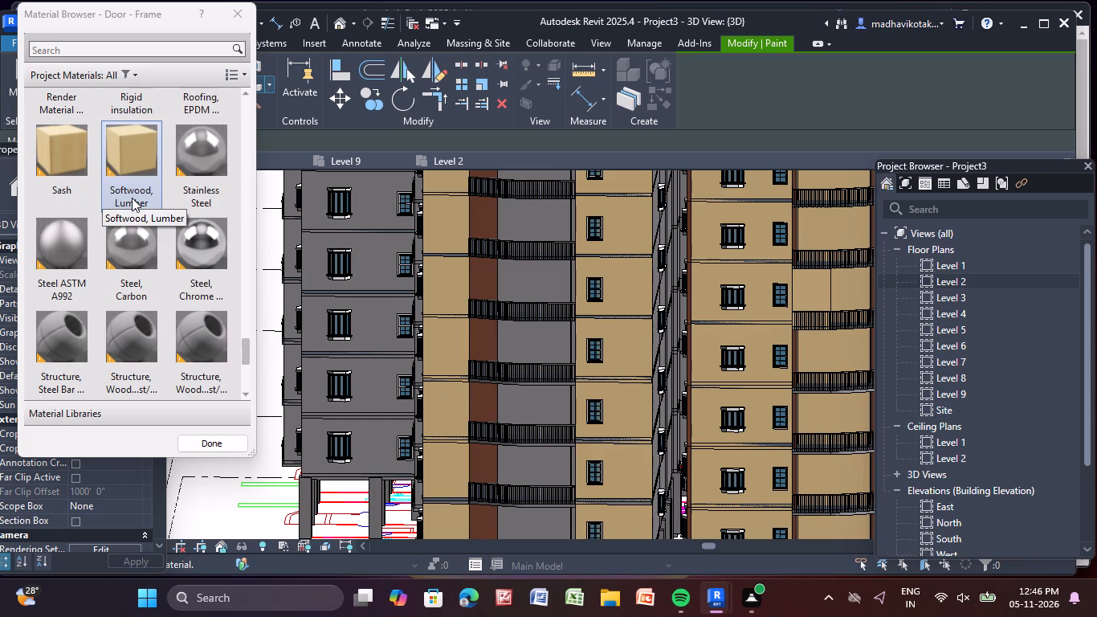
pyautogui.scroll(8, 133, 133)
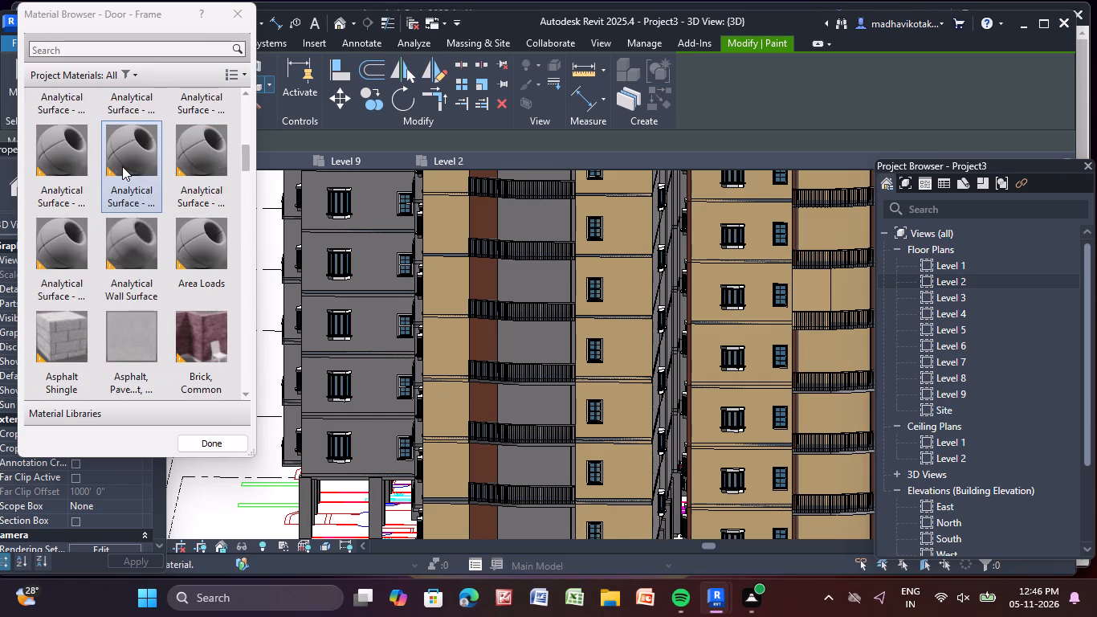
pyautogui.scroll(-1, 122, 166)
pyautogui.click(129, 144)
pyautogui.scroll(-1, 497, 196)
pyautogui.scroll(3, 497, 197)
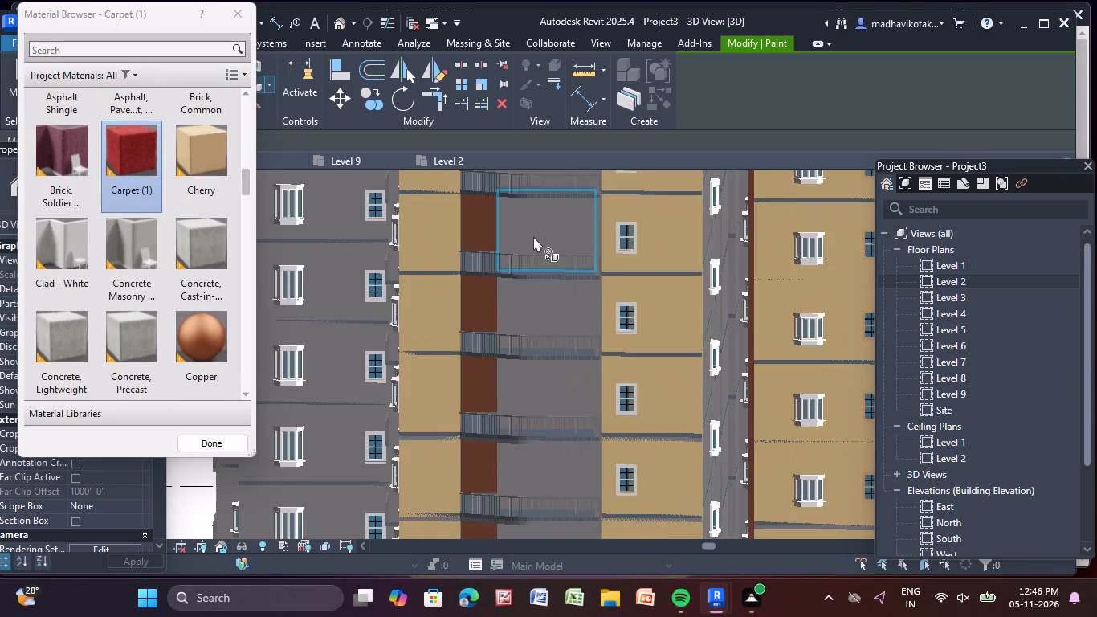
pyautogui.click(544, 229)
pyautogui.click(544, 284)
pyautogui.scroll(1, 543, 284)
pyautogui.scroll(-6, 543, 284)
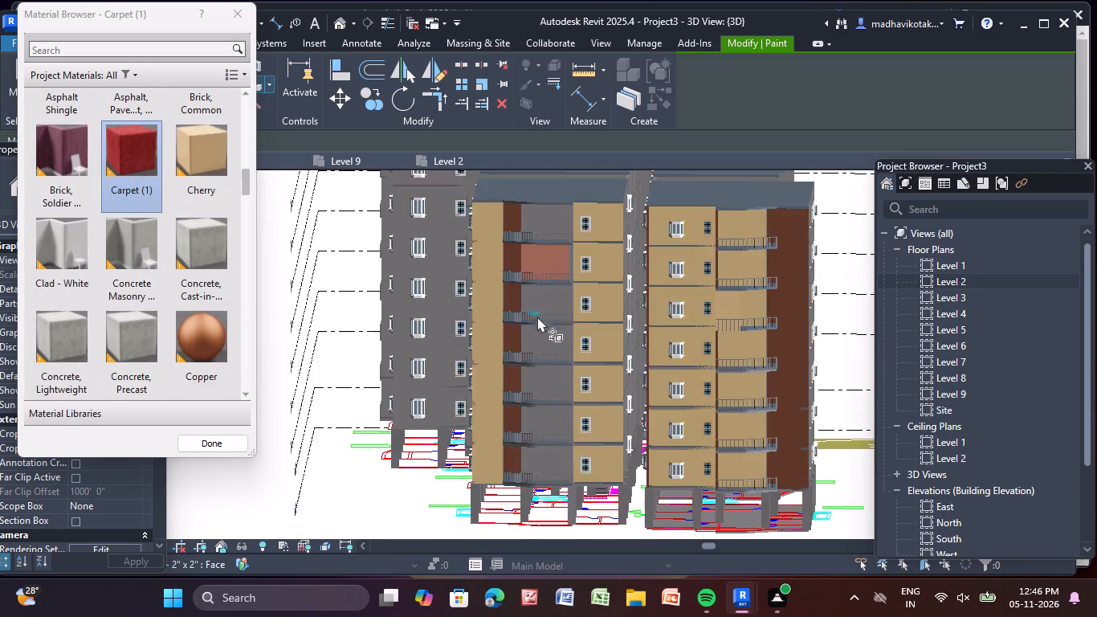
# Paint the same recessed balcony wall with Carpet (1) on the top floor and the third floor from the top.
pyautogui.moveTo(536, 321); pyautogui.dragTo(552, 427, button='middle')
pyautogui.scroll(4, 573, 331)
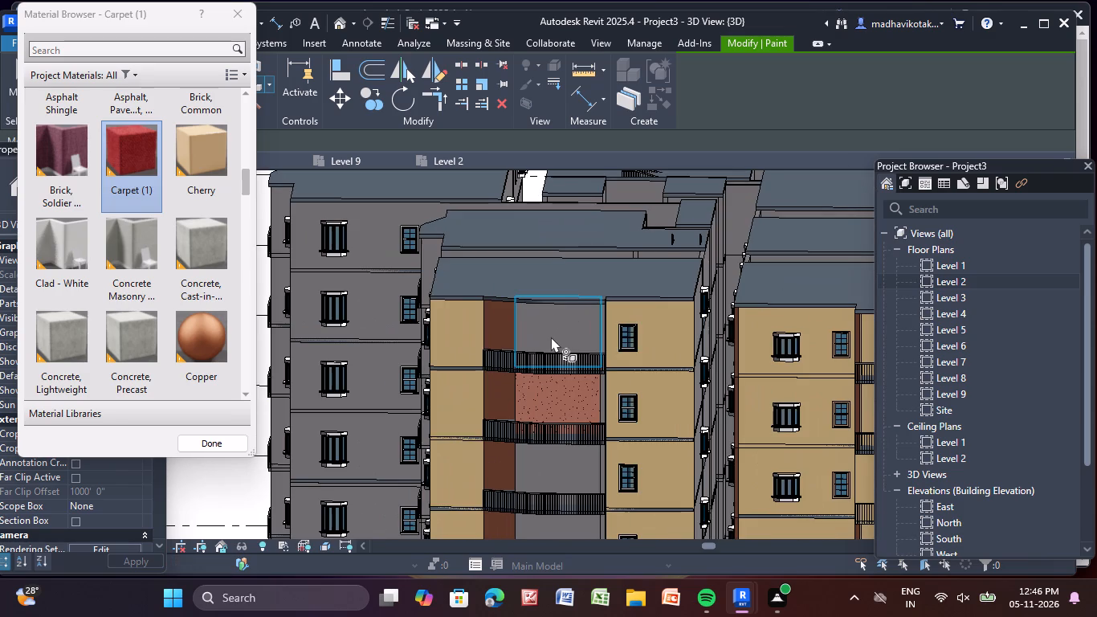
pyautogui.click(551, 337)
pyautogui.click(544, 474)
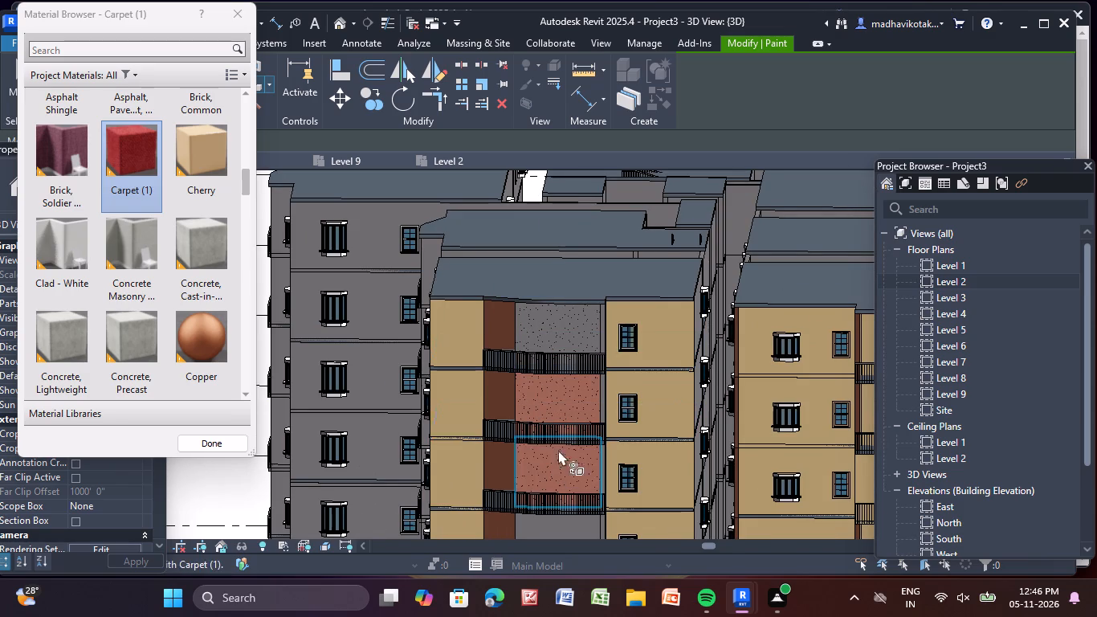
pyautogui.click(572, 326)
pyautogui.doubleClick(566, 325)
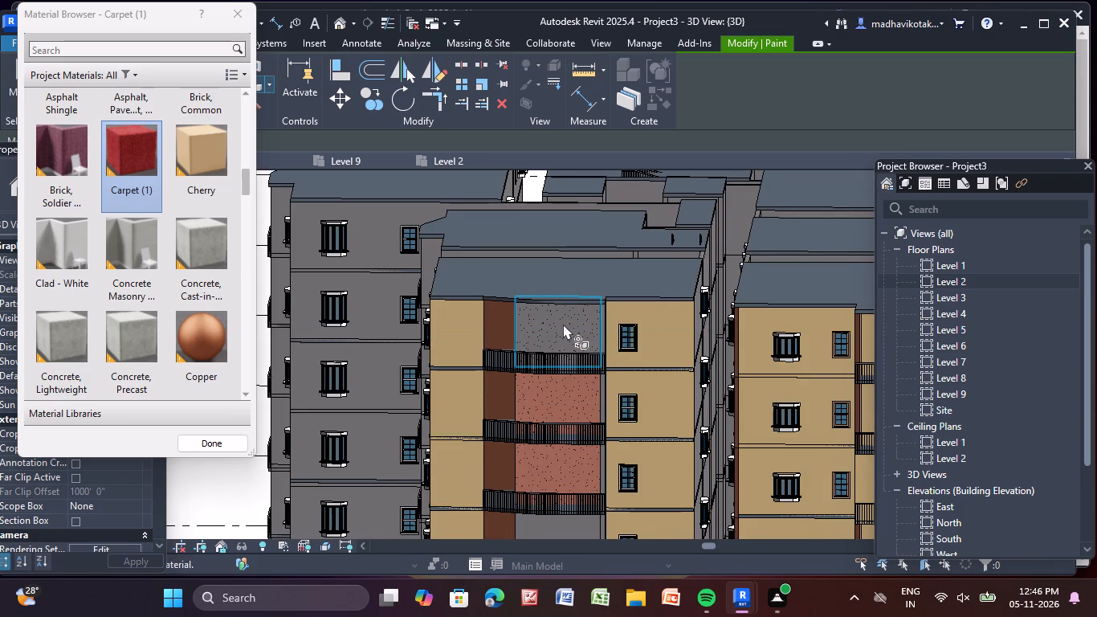
pyautogui.scroll(7, 563, 324)
pyautogui.click(563, 320)
pyautogui.doubleClick(563, 320)
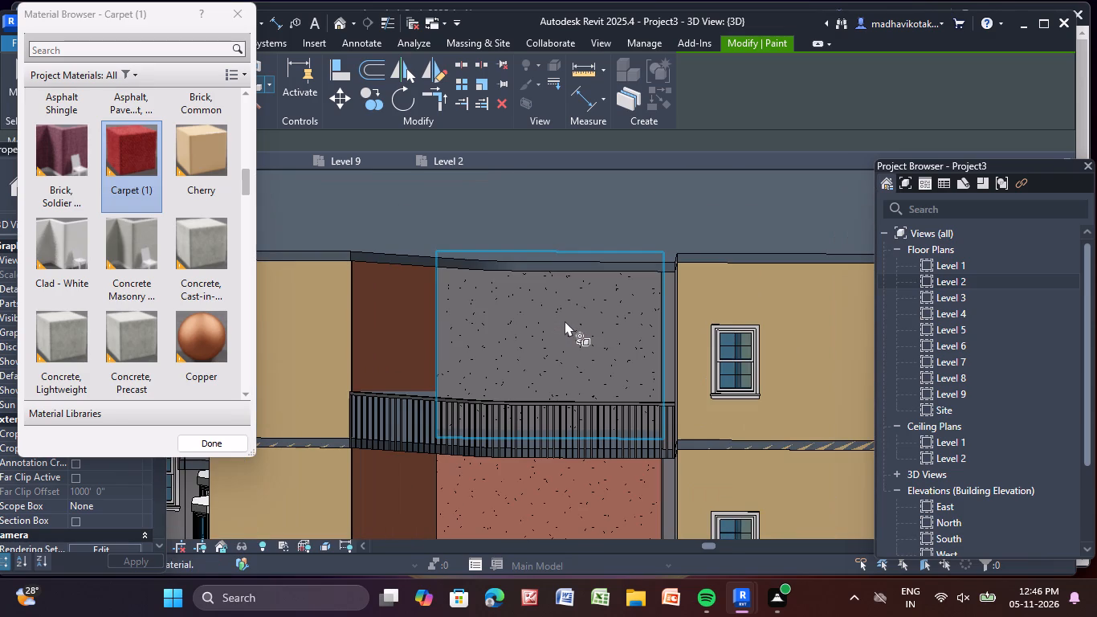
pyautogui.scroll(-11, 565, 321)
# Paint the same recessed balcony wall with Carpet (1) on the four lowest floors.
pyautogui.moveTo(511, 479); pyautogui.dragTo(406, 337, button='middle')
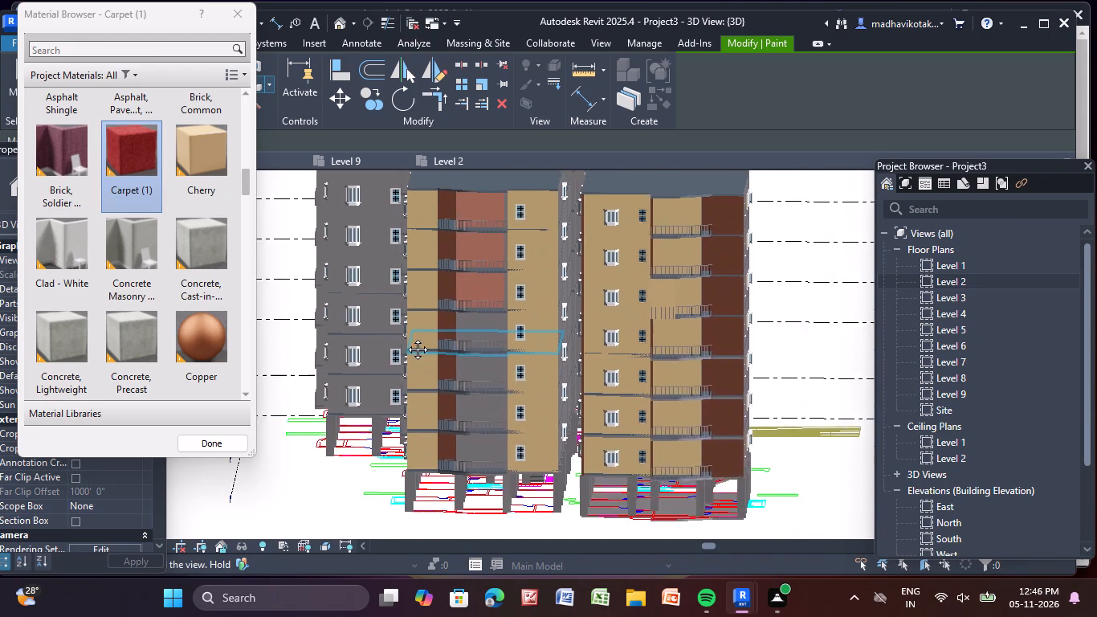
pyautogui.moveTo(406, 337); pyautogui.dragTo(394, 318, button='middle')
pyautogui.scroll(-2, 448, 431)
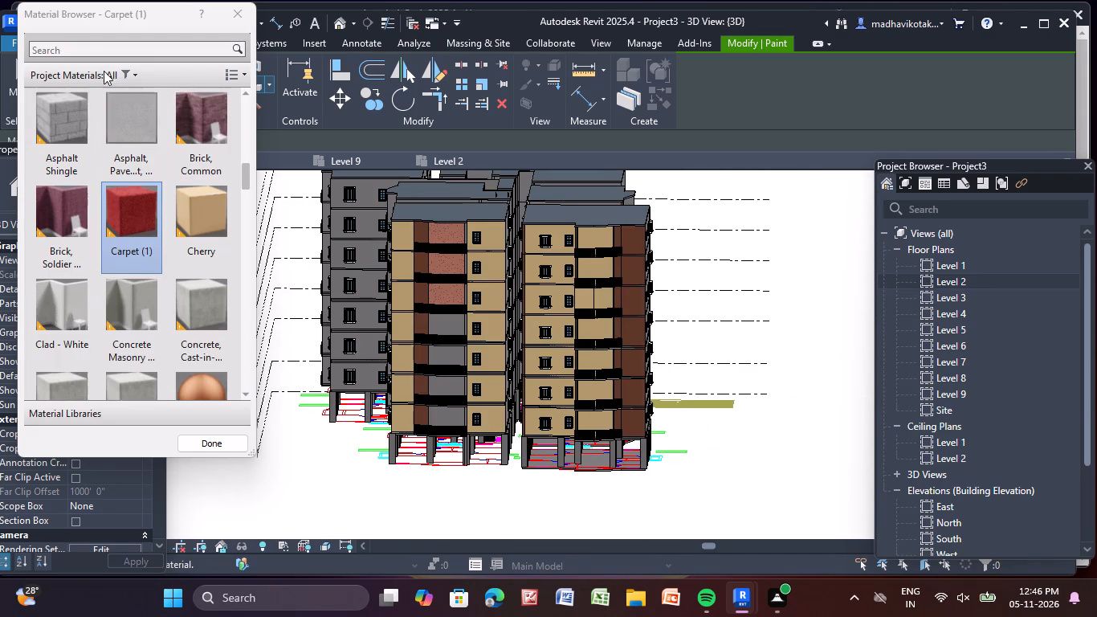
pyautogui.scroll(4, 414, 353)
pyautogui.scroll(3, 441, 413)
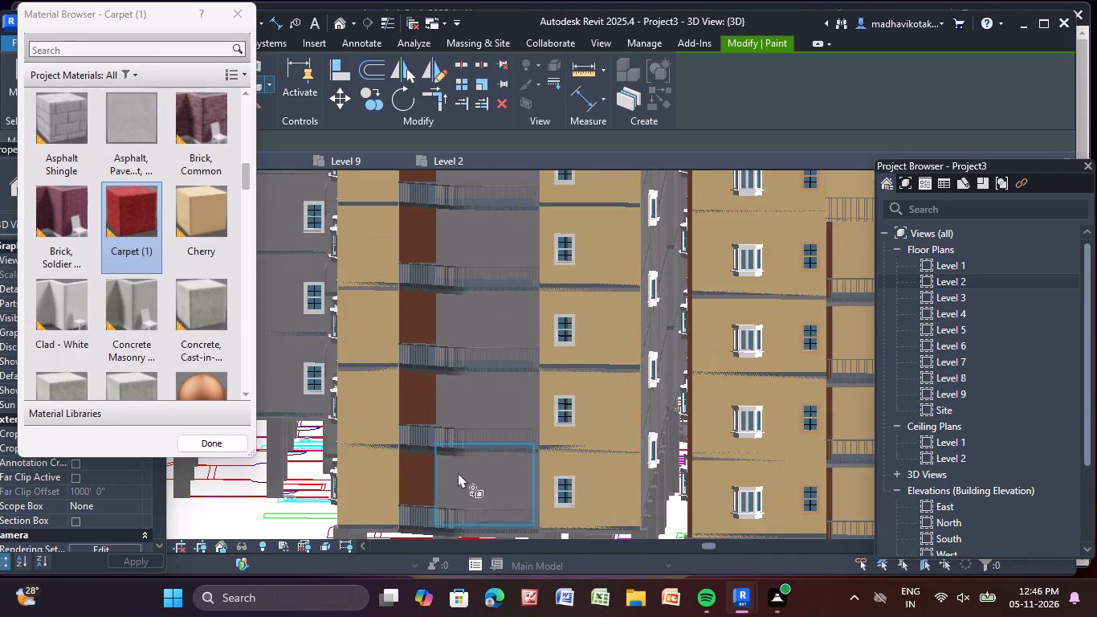
pyautogui.click(466, 483)
pyautogui.click(502, 390)
pyautogui.click(485, 323)
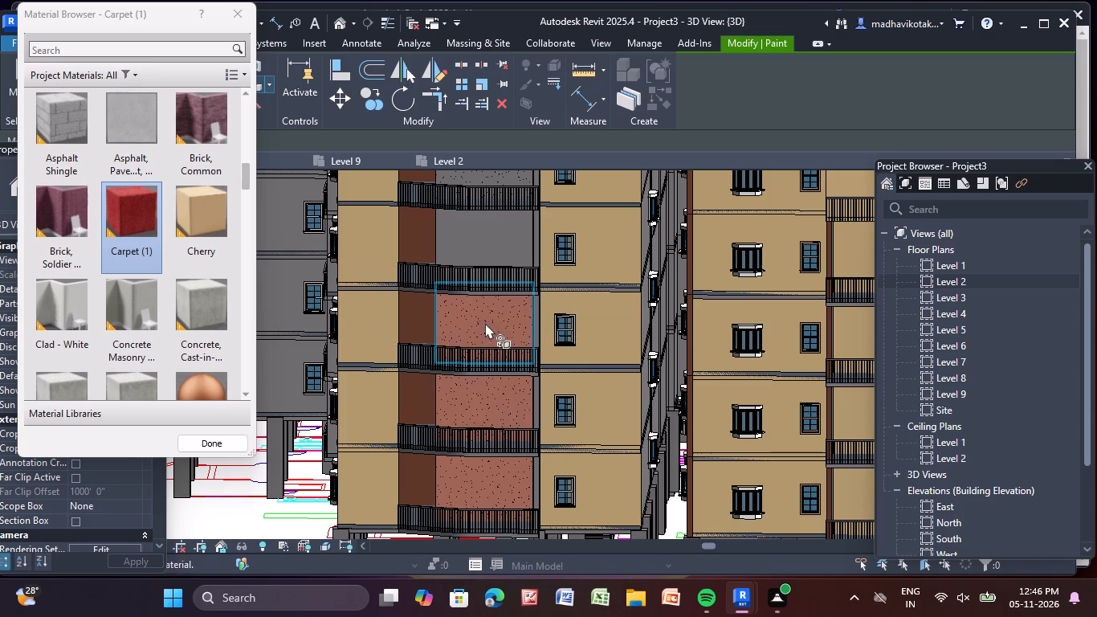
pyautogui.click(470, 235)
pyautogui.moveTo(462, 255); pyautogui.dragTo(410, 441, button='middle')
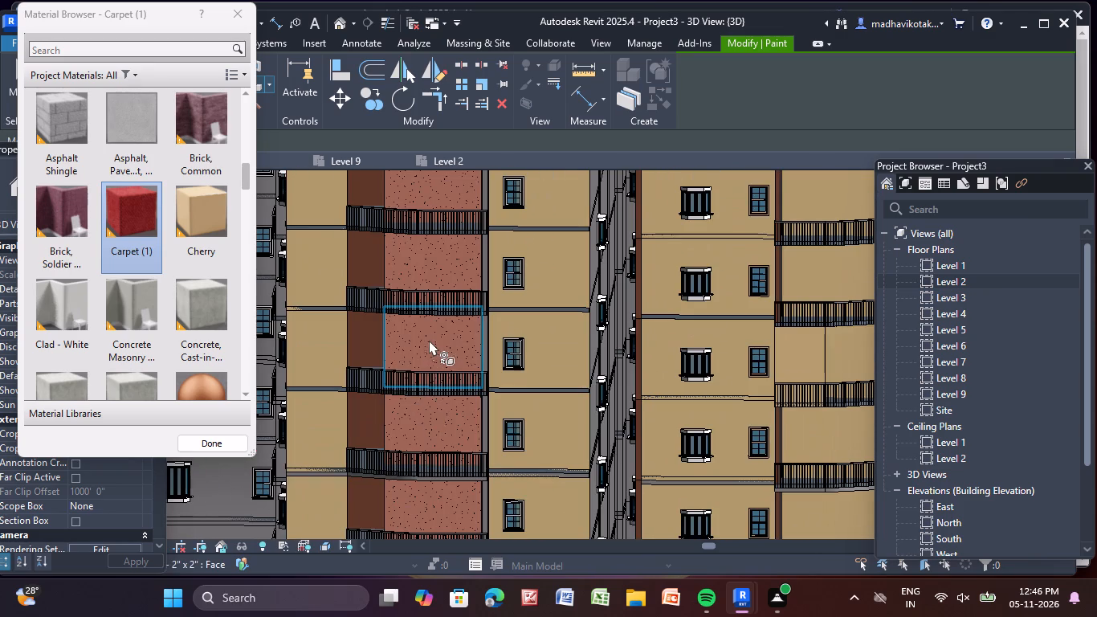
# Paint the narrow wall strip between the balcony wall and windowed facade with Carpet (1) on the second and third floors from the top.
pyautogui.scroll(8, 477, 272)
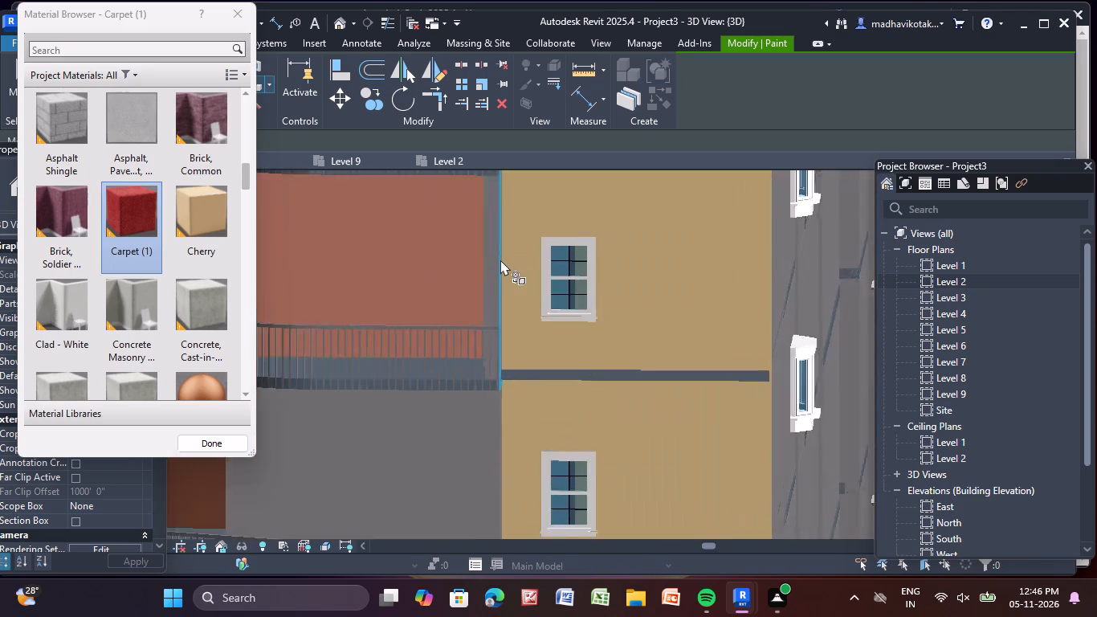
pyautogui.scroll(2, 500, 259)
pyautogui.click(492, 255)
pyautogui.click(488, 255)
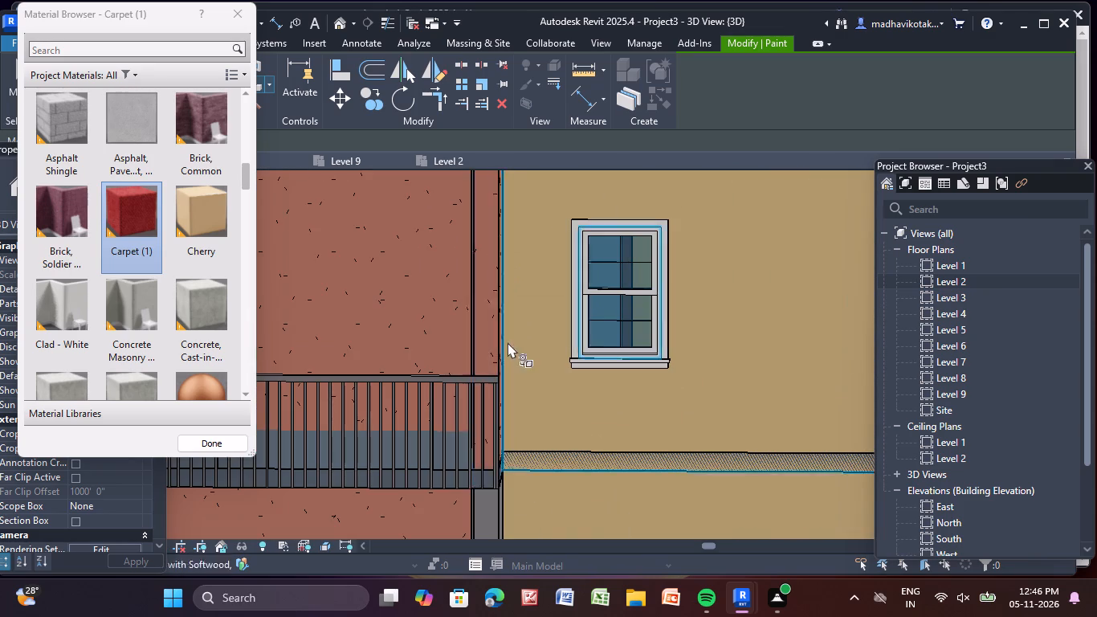
pyautogui.scroll(-6, 507, 345)
pyautogui.moveTo(500, 362); pyautogui.dragTo(463, 263, button='middle')
pyautogui.scroll(10, 487, 335)
pyautogui.click(437, 341)
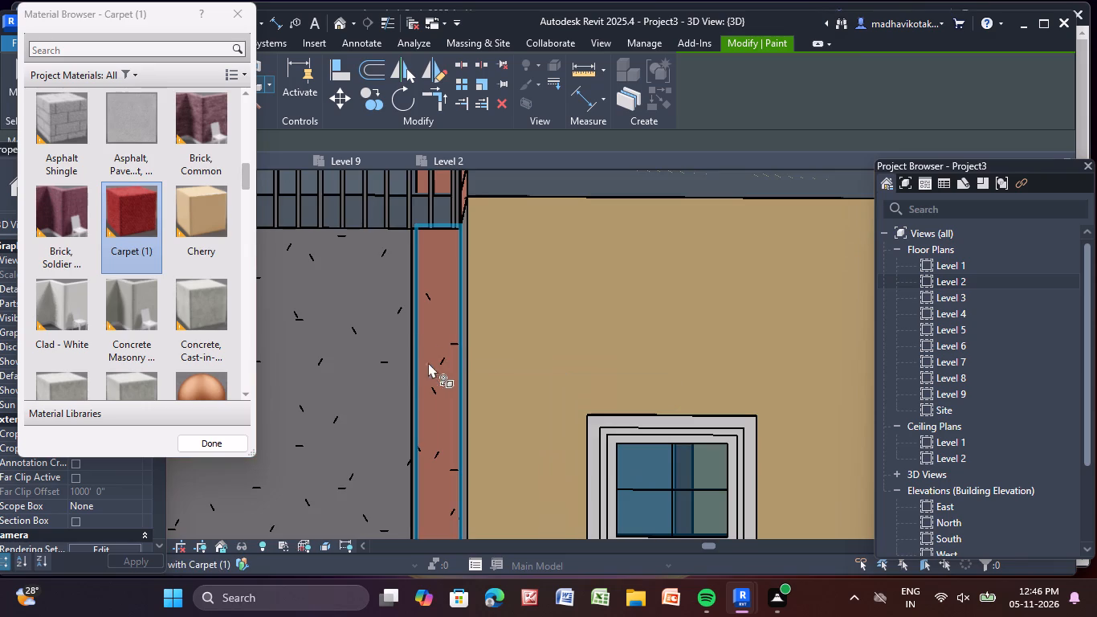
# Paint the same narrow wall strip beside the balconies with Carpet (1) on the fourth and fifth floors from the top.
pyautogui.scroll(-5, 421, 374)
pyautogui.moveTo(425, 370); pyautogui.dragTo(389, 88, button='middle')
pyautogui.scroll(8, 390, 465)
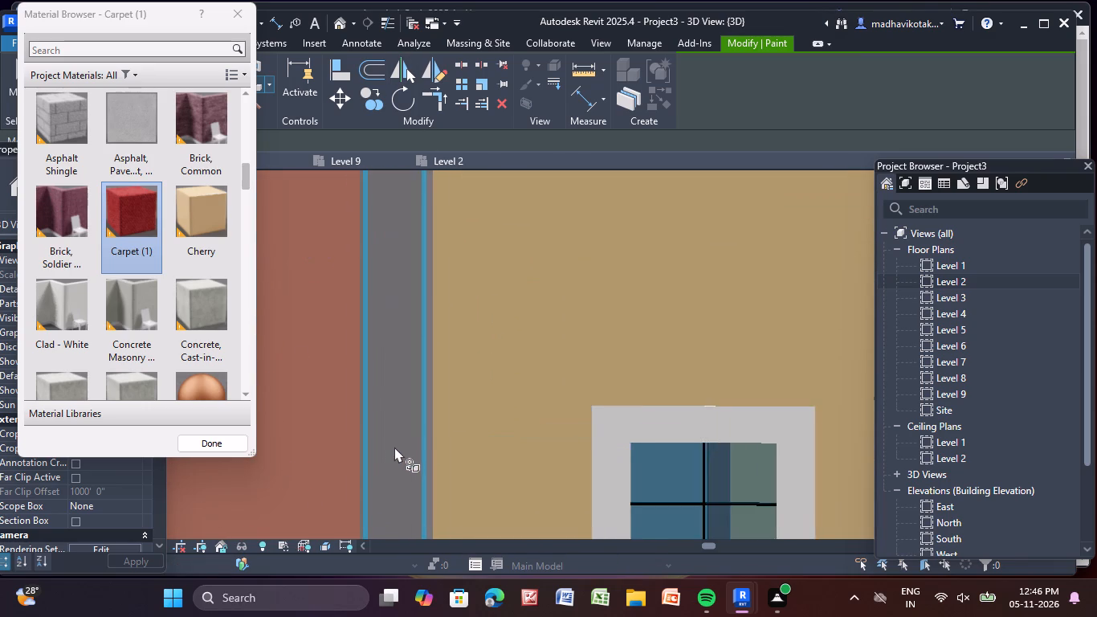
pyautogui.click(406, 441)
pyautogui.scroll(-9, 406, 441)
pyautogui.moveTo(413, 471); pyautogui.dragTo(476, 186, button='middle')
pyautogui.scroll(9, 447, 415)
pyautogui.click(497, 436)
pyautogui.scroll(-6, 498, 436)
pyautogui.moveTo(502, 479); pyautogui.dragTo(512, 321, button='middle')
pyautogui.scroll(1, 507, 452)
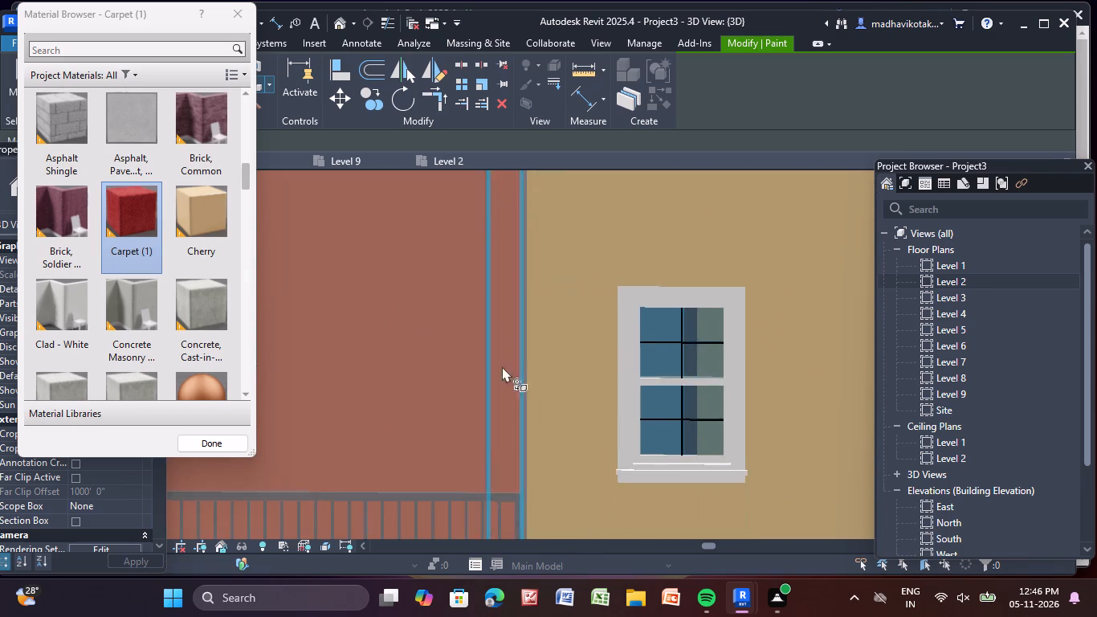
# Paint the same narrow wall strip beside the balconies with Carpet (1) on the two lowest floors.
pyautogui.scroll(1, 526, 398)
pyautogui.scroll(-3, 528, 417)
pyautogui.scroll(3, 483, 331)
pyautogui.scroll(-12, 498, 383)
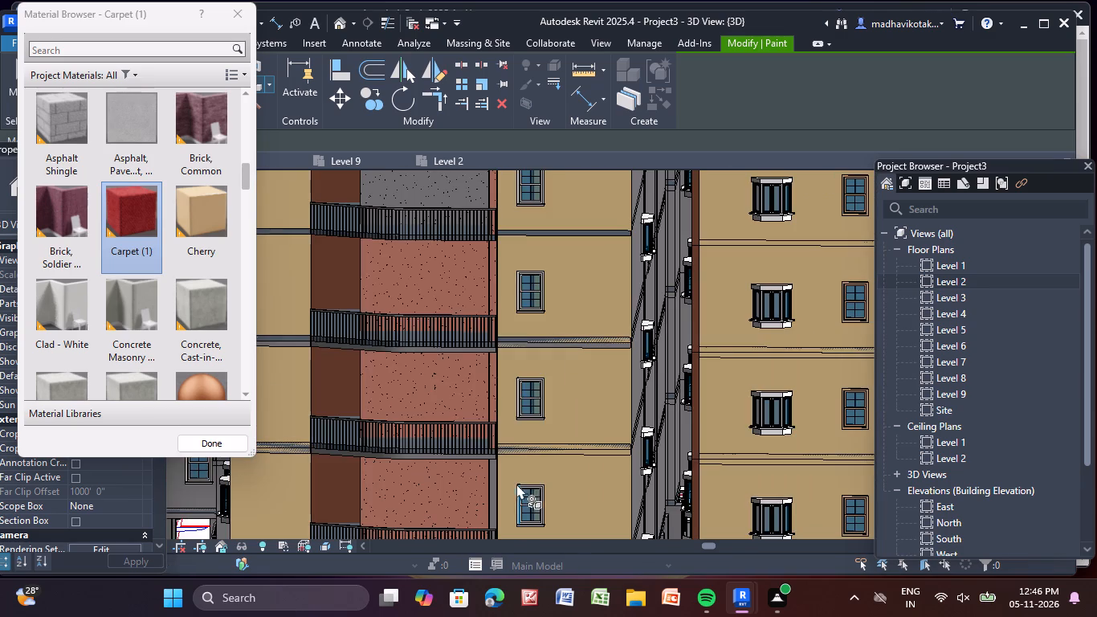
pyautogui.moveTo(467, 267); pyautogui.dragTo(454, 170, button='middle')
pyautogui.scroll(9, 489, 372)
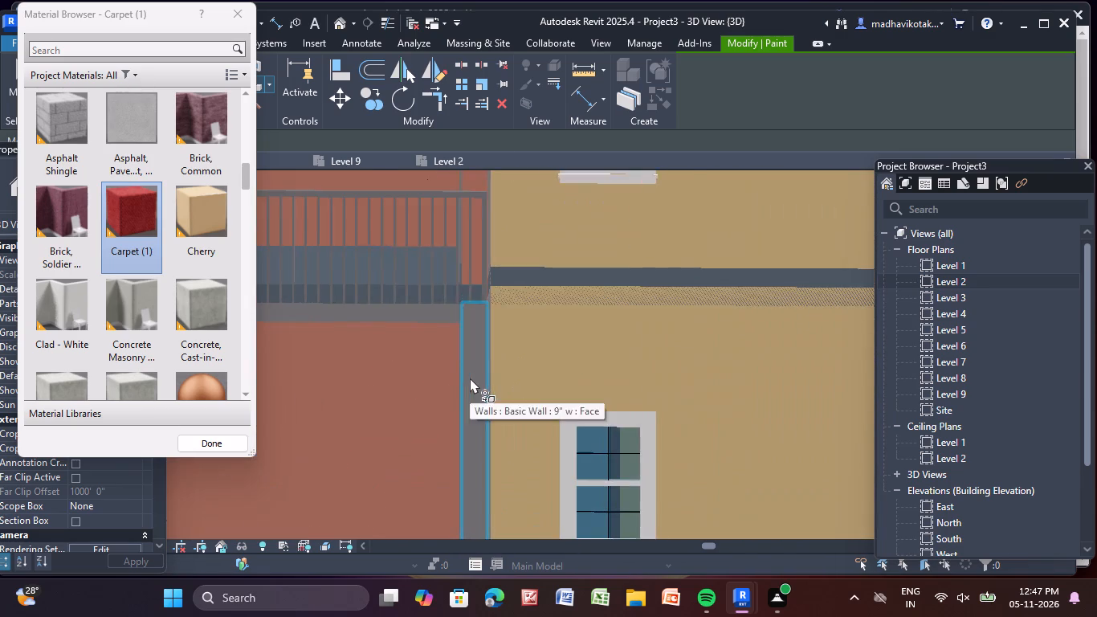
pyautogui.scroll(4, 477, 373)
pyautogui.click(473, 370)
pyautogui.scroll(-7, 473, 370)
pyautogui.moveTo(468, 386); pyautogui.dragTo(480, 29, button='middle')
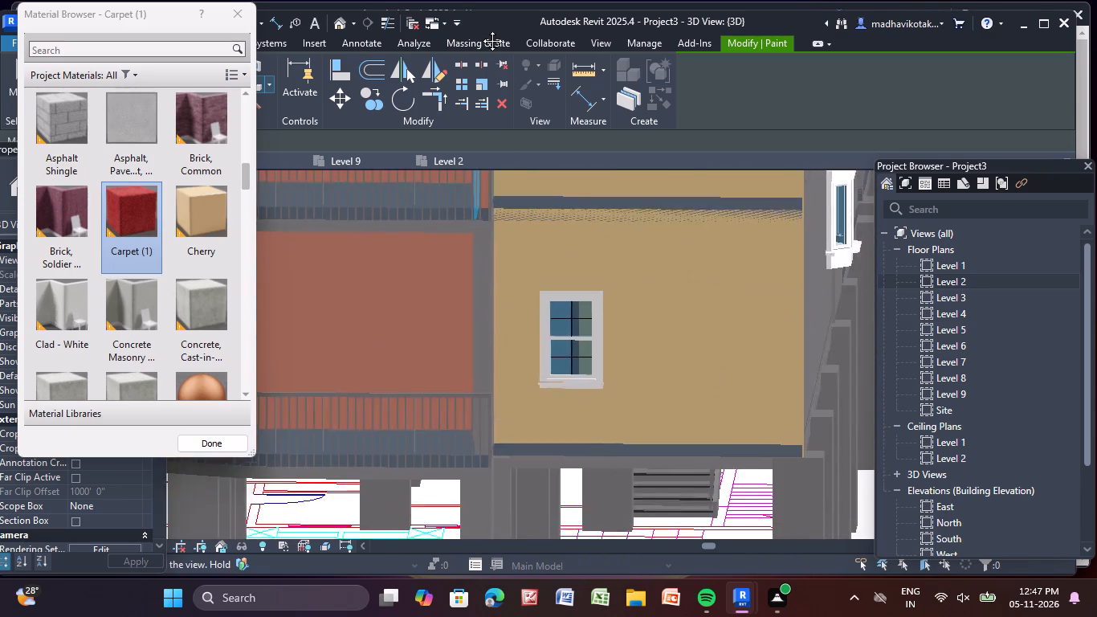
pyautogui.moveTo(480, 29); pyautogui.dragTo(481, 29, button='middle')
pyautogui.scroll(6, 474, 388)
pyautogui.click(497, 313)
pyautogui.scroll(-8, 497, 313)
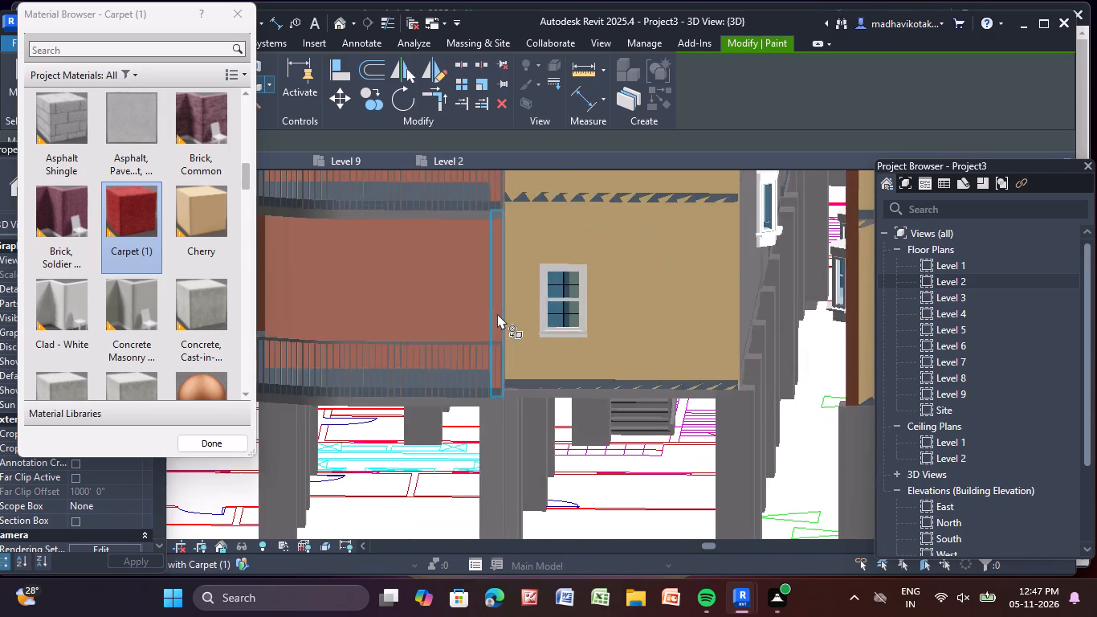
# Repaint the grey balcony wall on the third floor from the top with Carpet (1).
pyautogui.scroll(-4, 497, 313)
pyautogui.moveTo(456, 373); pyautogui.dragTo(490, 542, button='middle')
pyautogui.scroll(-6, 487, 260)
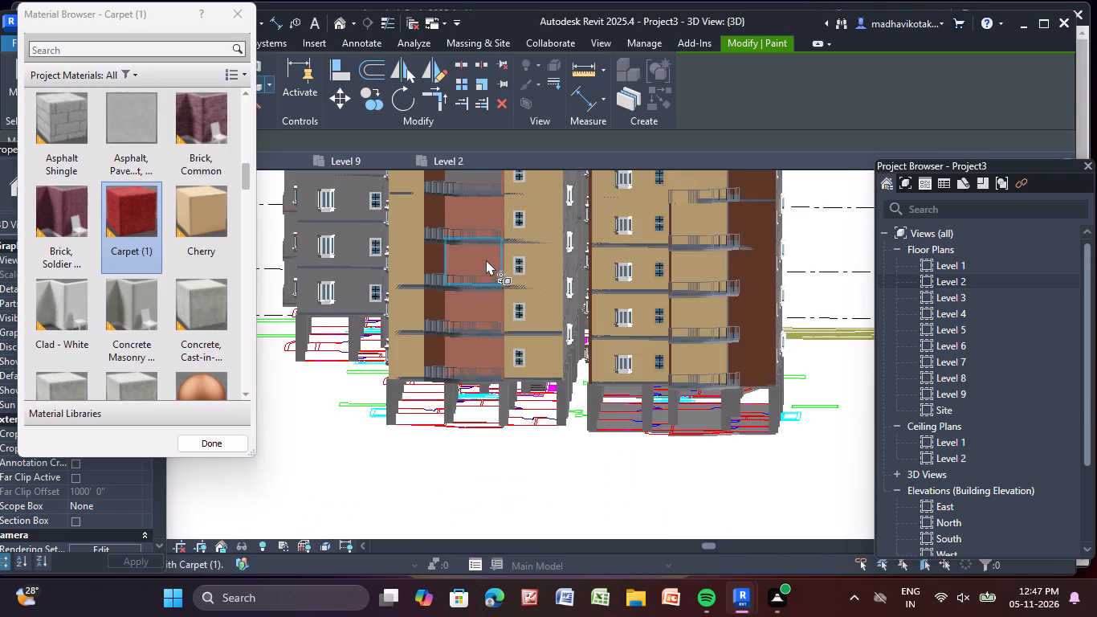
pyautogui.scroll(-3, 486, 259)
pyautogui.moveTo(485, 259); pyautogui.dragTo(423, 484, button='middle')
pyautogui.scroll(4, 413, 466)
pyautogui.moveTo(414, 456); pyautogui.dragTo(434, 287, button='middle')
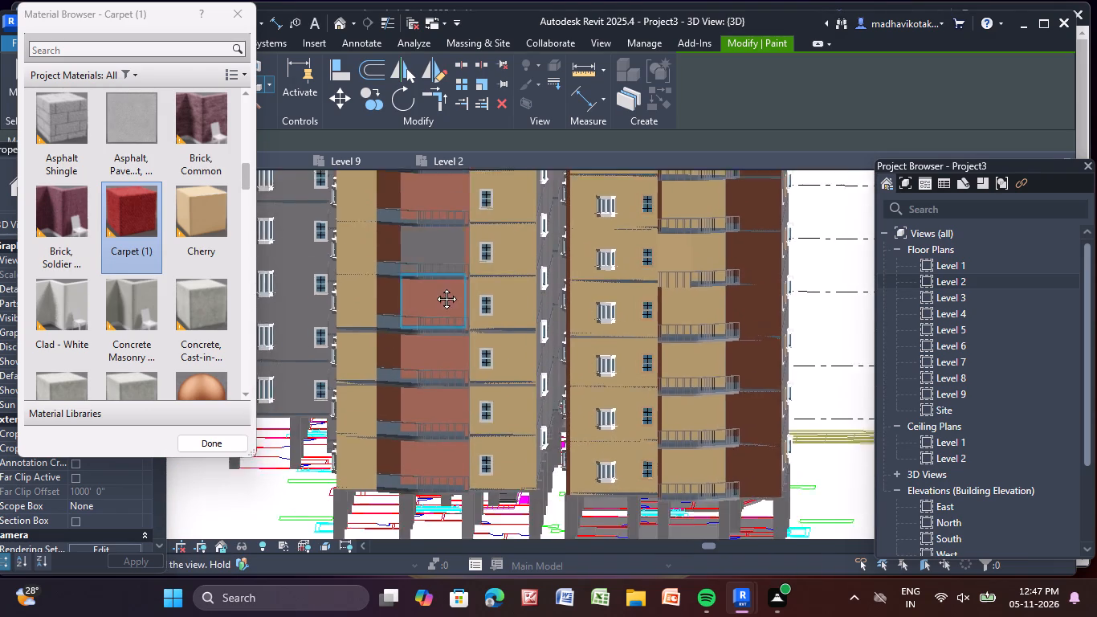
pyautogui.moveTo(434, 287); pyautogui.dragTo(438, 283, button='middle')
pyautogui.scroll(1, 440, 282)
pyautogui.scroll(-1, 443, 286)
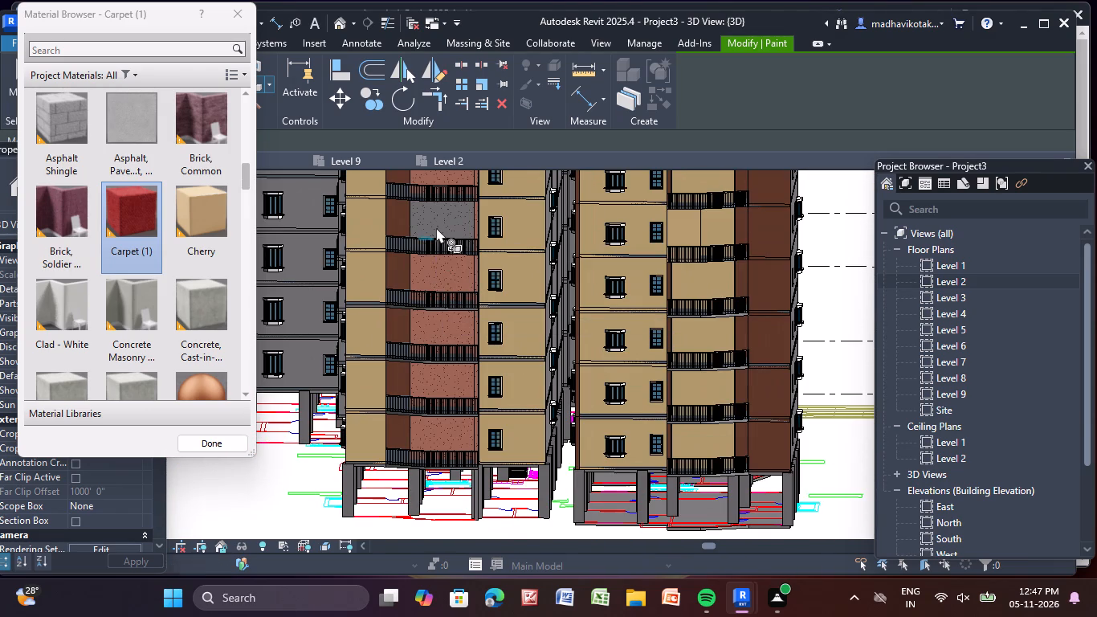
pyautogui.click(438, 227)
pyautogui.scroll(6, 438, 227)
pyautogui.doubleClick(438, 227)
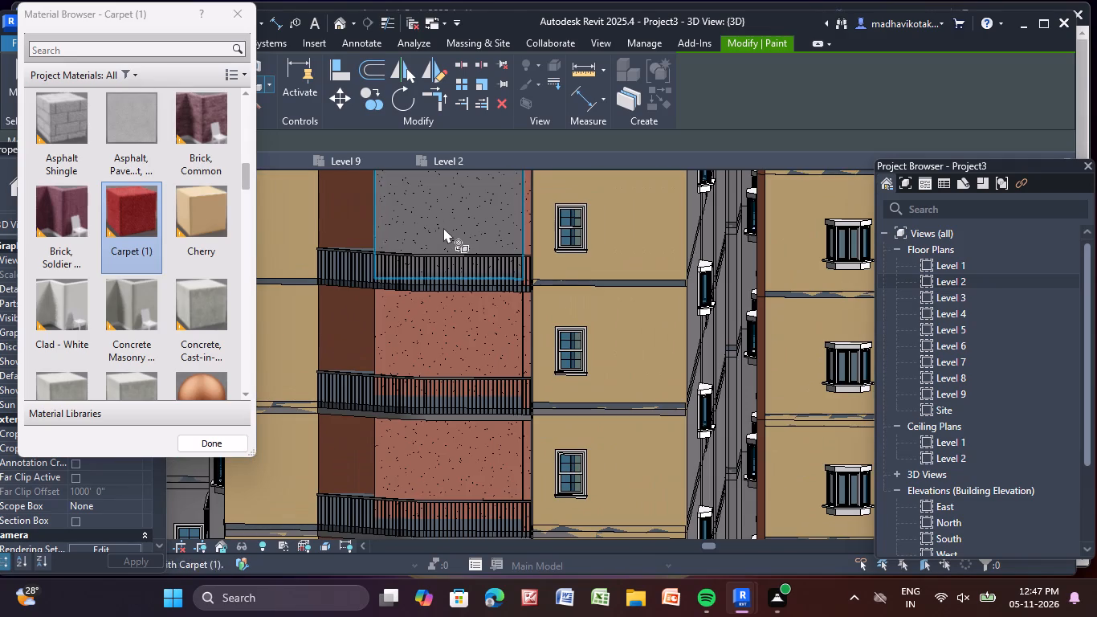
pyautogui.tripleClick(443, 227)
pyautogui.click(442, 235)
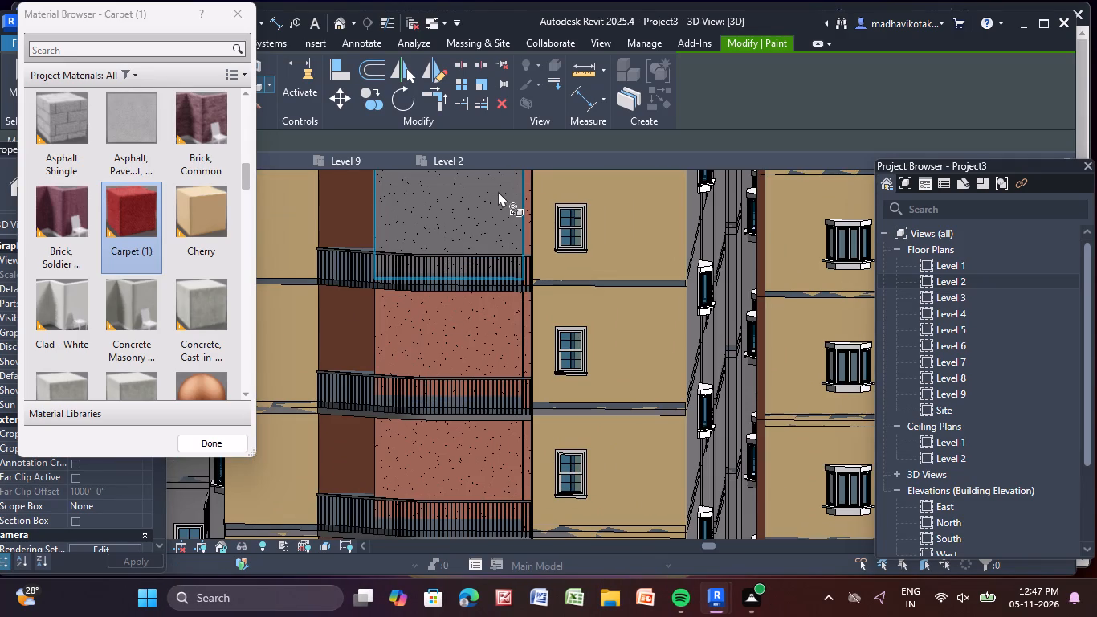
pyautogui.click(498, 191)
# Repaint the tan window-and-balcony facade of the neighbouring end tower with Carpet (1) on all seven floors, including both pieces of the split balcony wall.
pyautogui.scroll(-13, 499, 191)
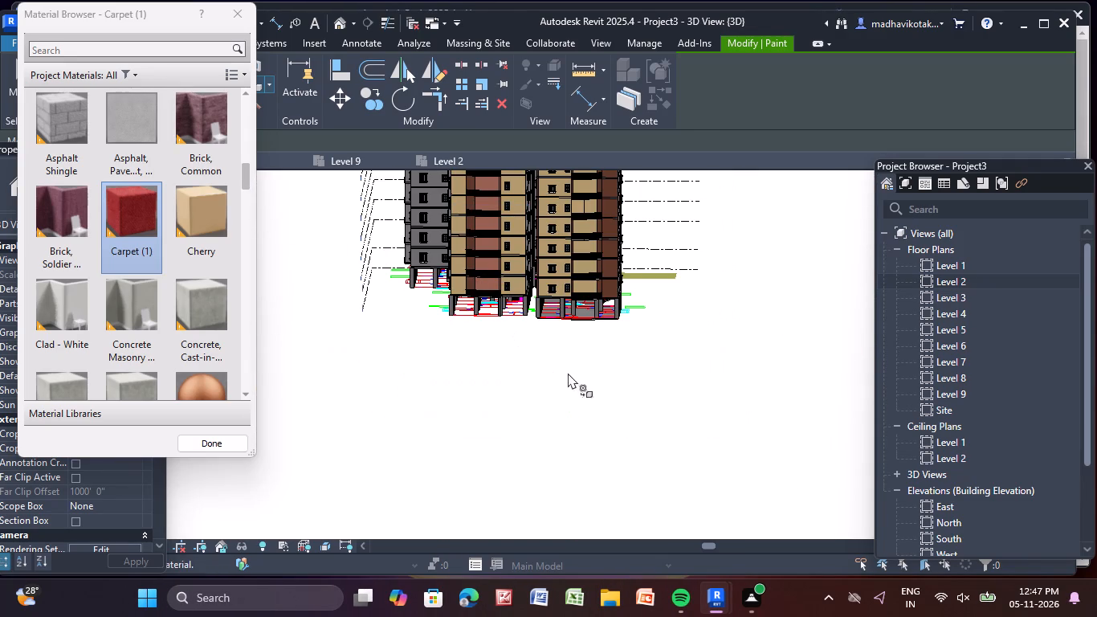
pyautogui.moveTo(671, 369); pyautogui.dragTo(618, 435, button='middle')
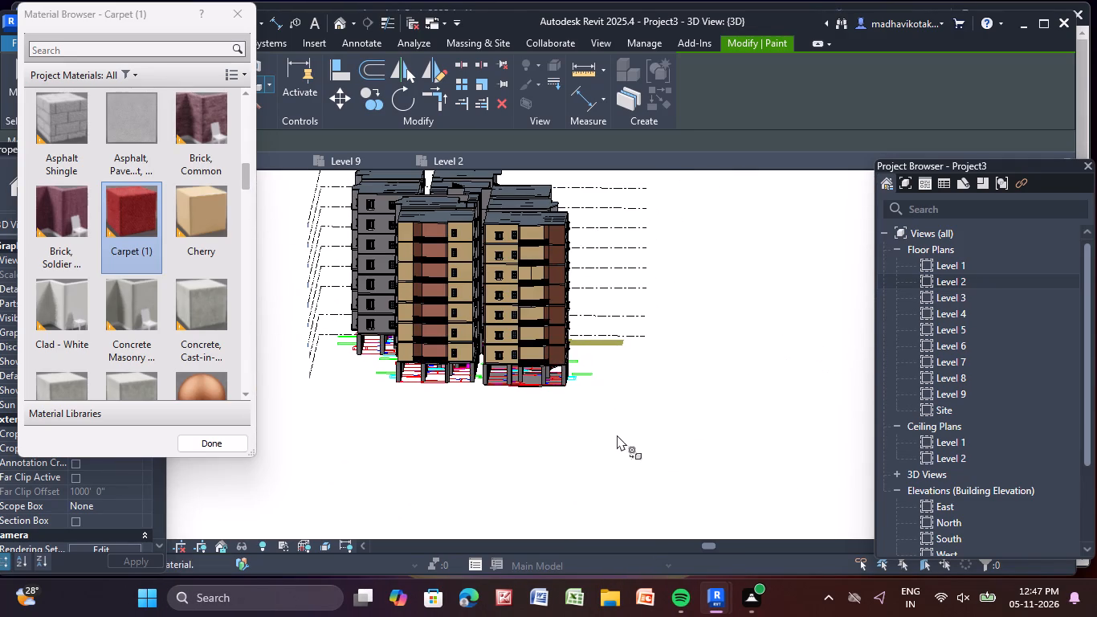
pyautogui.scroll(10, 524, 253)
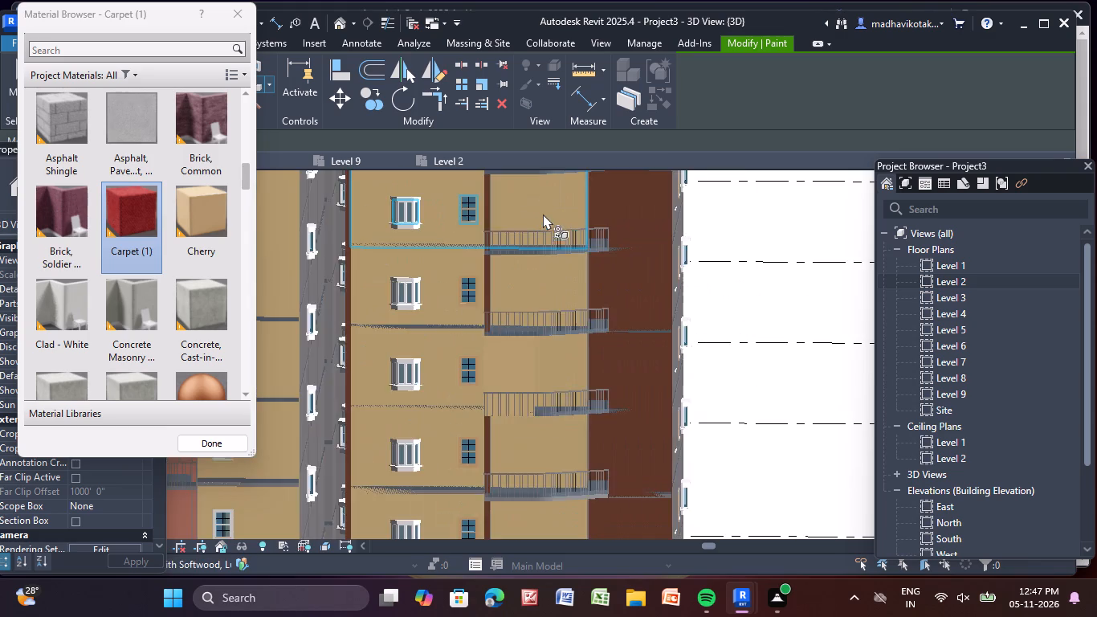
pyautogui.click(543, 207)
pyautogui.click(539, 298)
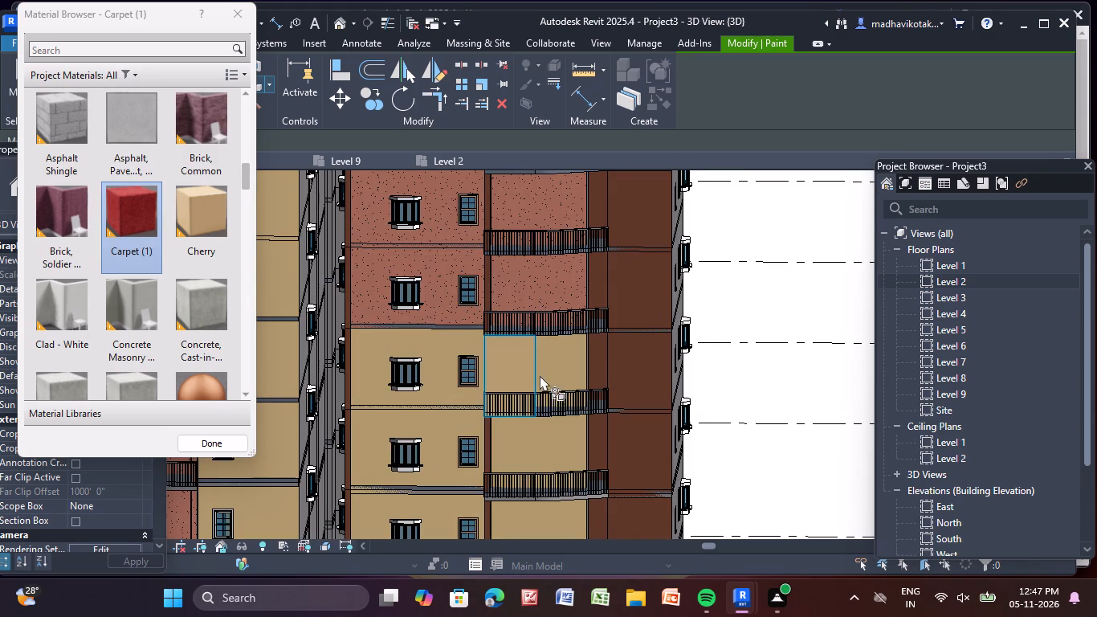
pyautogui.click(542, 373)
pyautogui.click(547, 360)
pyautogui.click(527, 441)
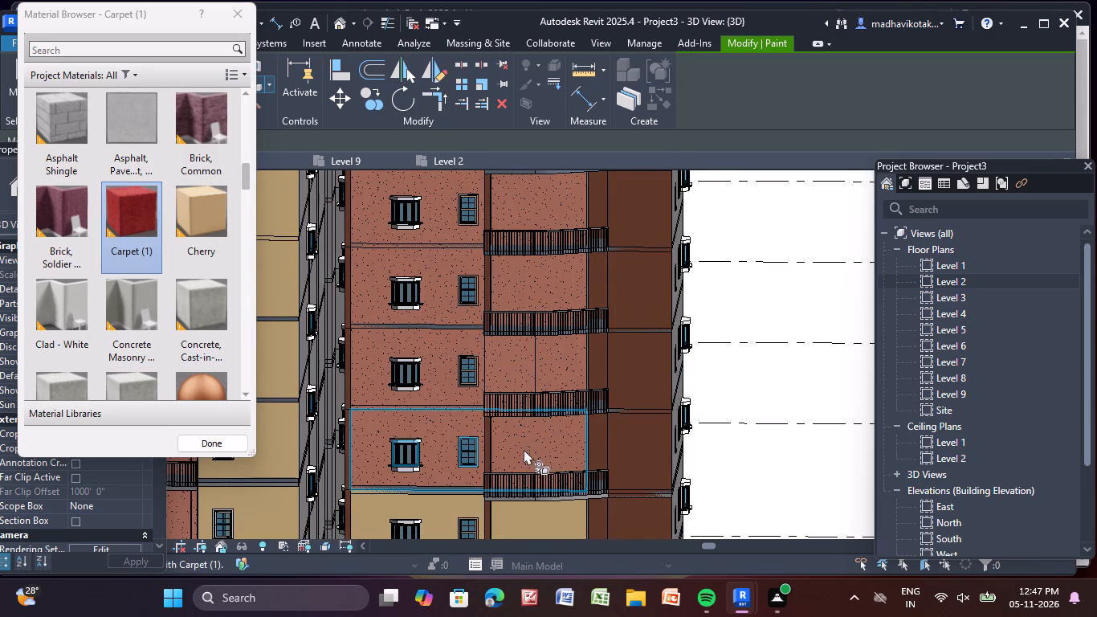
pyautogui.moveTo(529, 438); pyautogui.dragTo(565, 233, button='middle')
pyautogui.click(548, 319)
pyautogui.click(561, 409)
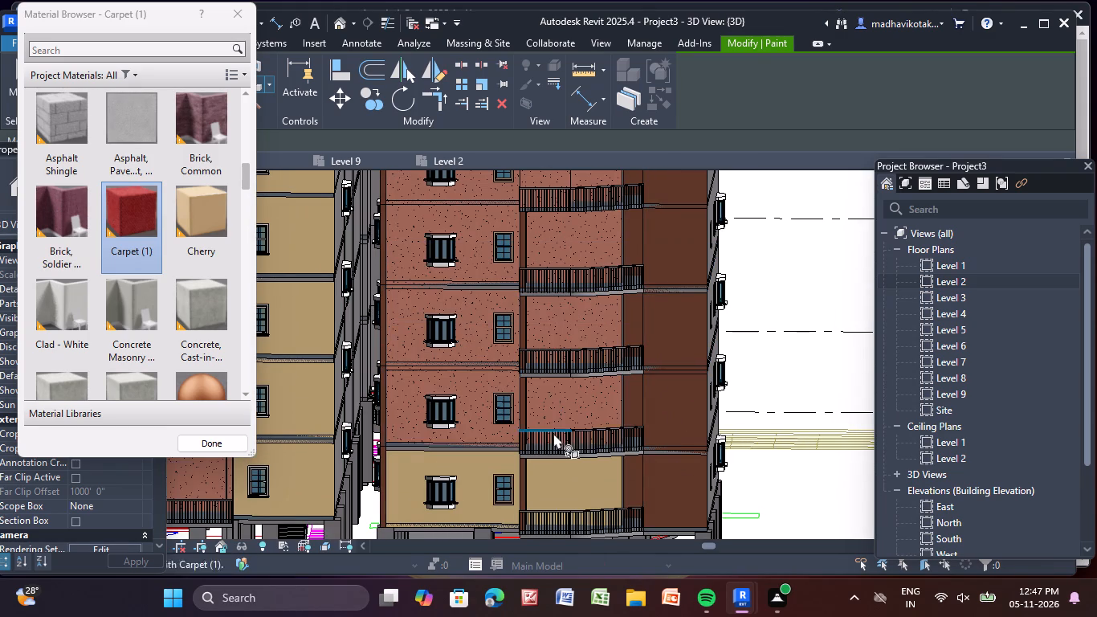
pyautogui.click(557, 473)
# Examine the whole tower complex from all sides to check which facades still need paint.
pyautogui.moveTo(563, 467); pyautogui.dragTo(538, 308, button='middle')
pyautogui.scroll(-6, 545, 329)
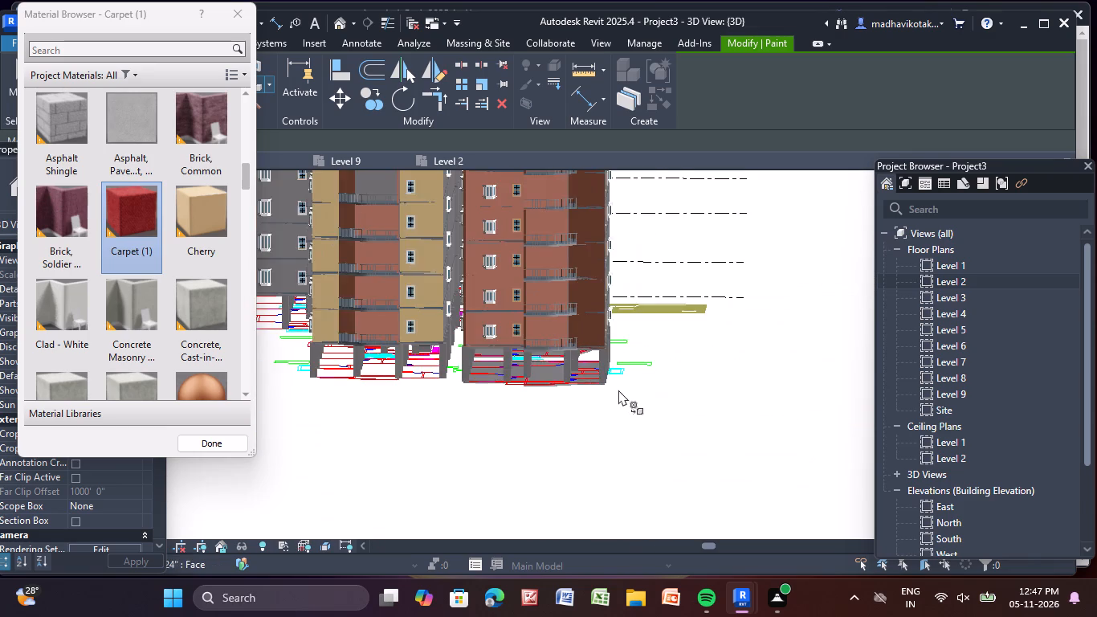
pyautogui.scroll(-5, 620, 390)
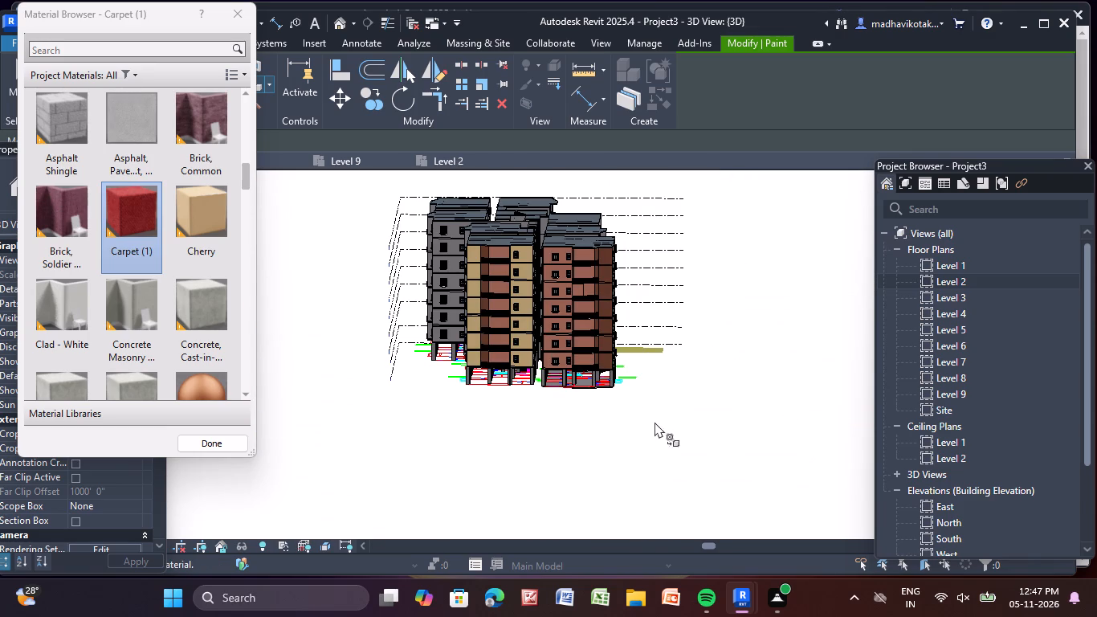
pyautogui.keyDown('shift'); pyautogui.moveTo(621, 456); pyautogui.dragTo(359, 443, button='middle'); pyautogui.keyUp('shift')
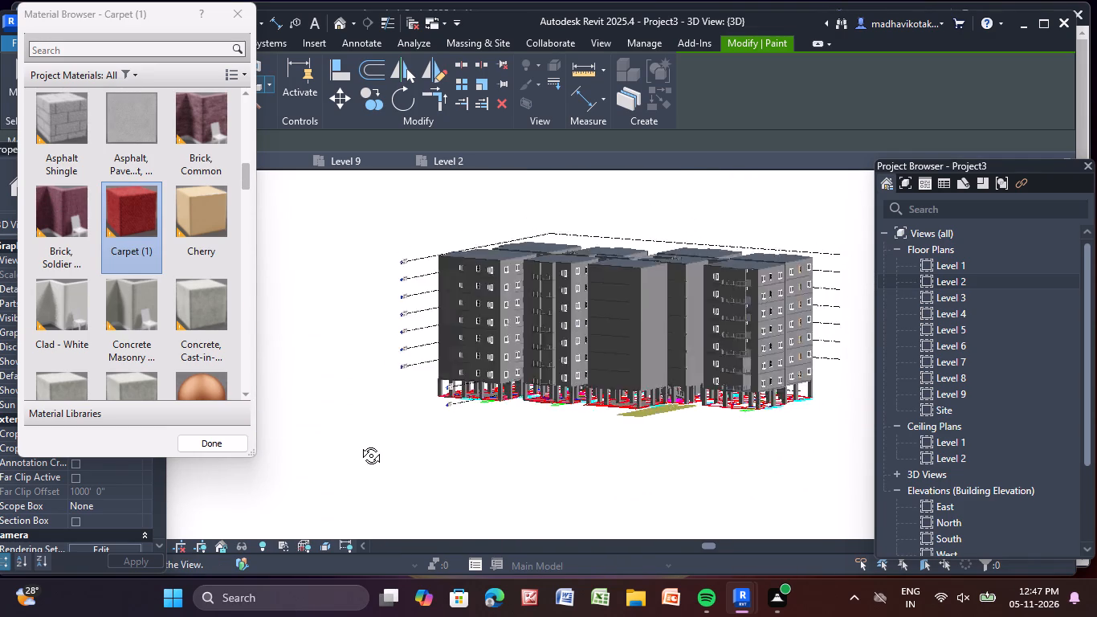
pyautogui.keyDown('shift'); pyautogui.moveTo(359, 443); pyautogui.dragTo(107, 394, button='middle'); pyautogui.keyUp('shift')
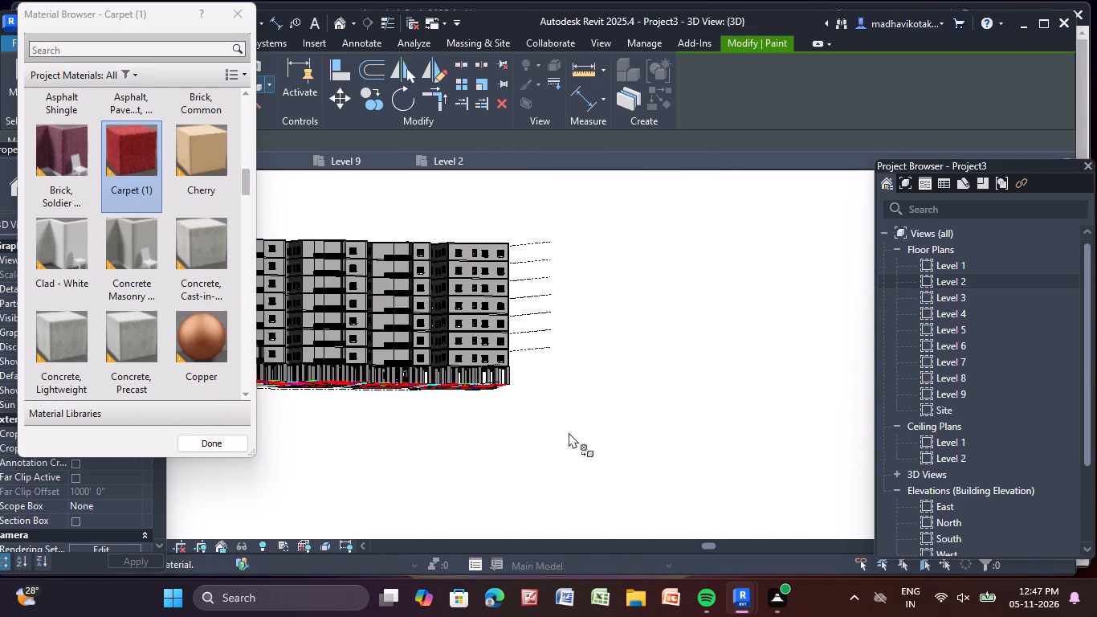
pyautogui.scroll(-4, 569, 432)
pyautogui.moveTo(586, 438); pyautogui.dragTo(628, 439, button='middle')
pyautogui.moveTo(627, 445); pyautogui.dragTo(572, 505, button='middle')
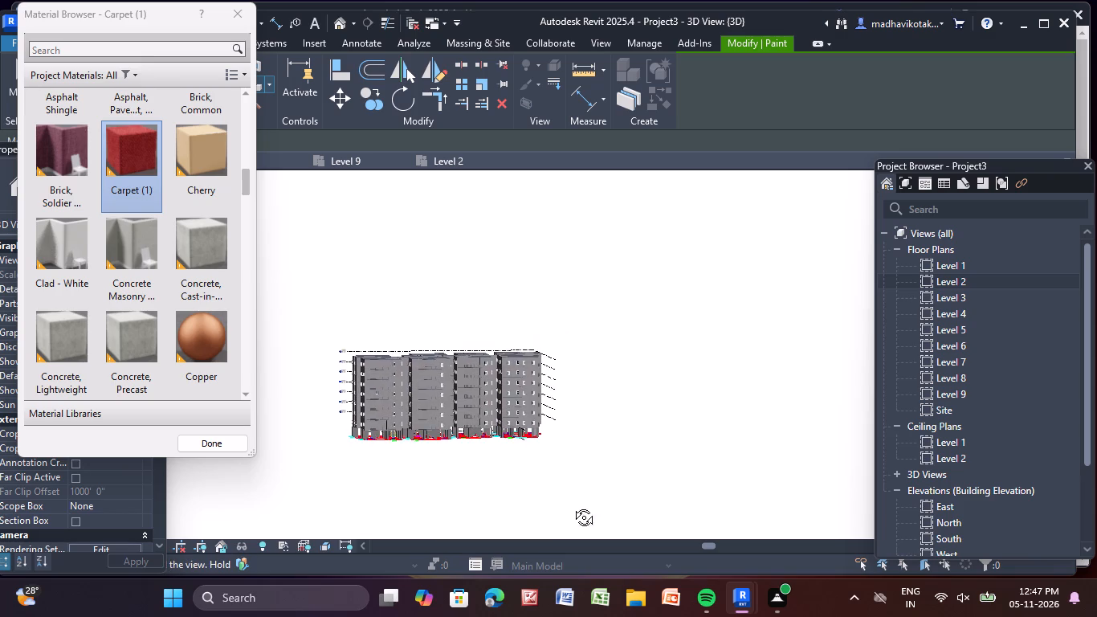
pyautogui.moveTo(572, 505); pyautogui.dragTo(540, 521, button='middle')
pyautogui.scroll(5, 403, 398)
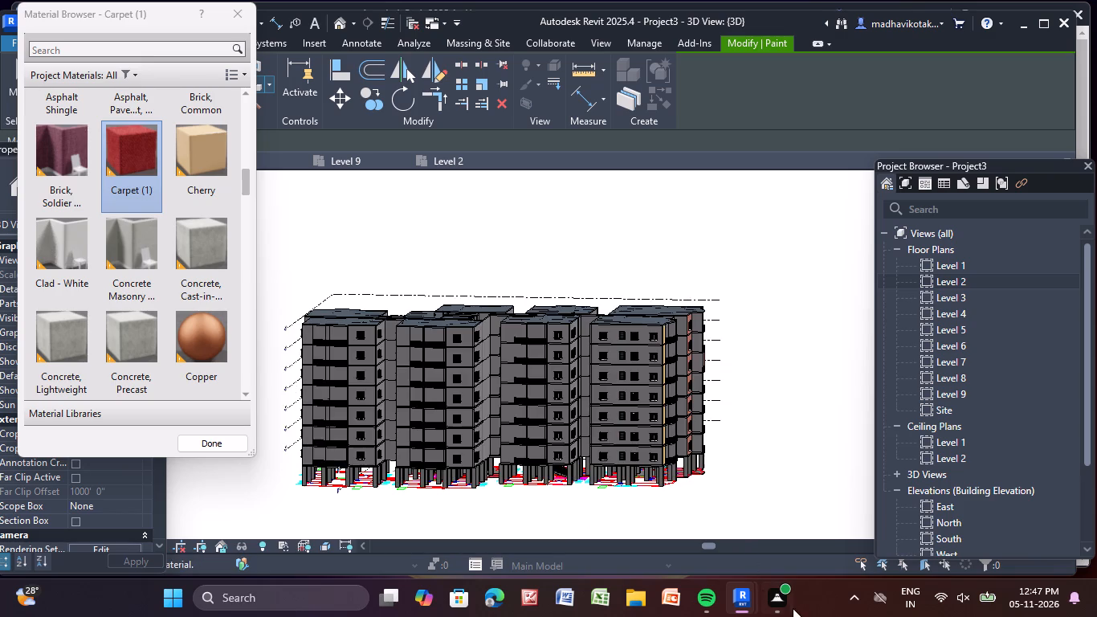
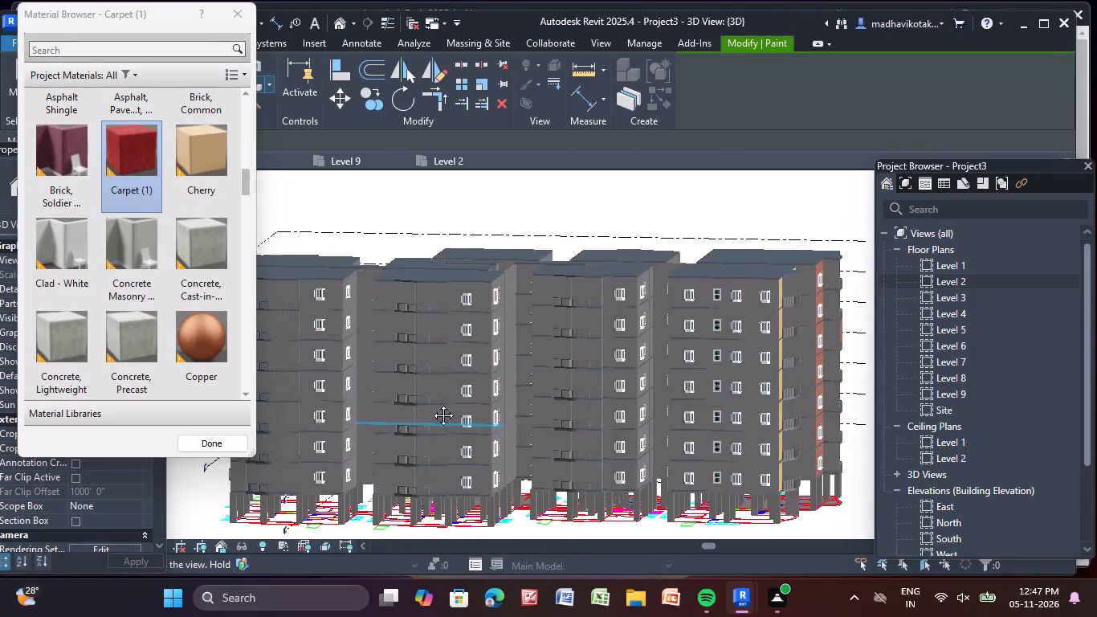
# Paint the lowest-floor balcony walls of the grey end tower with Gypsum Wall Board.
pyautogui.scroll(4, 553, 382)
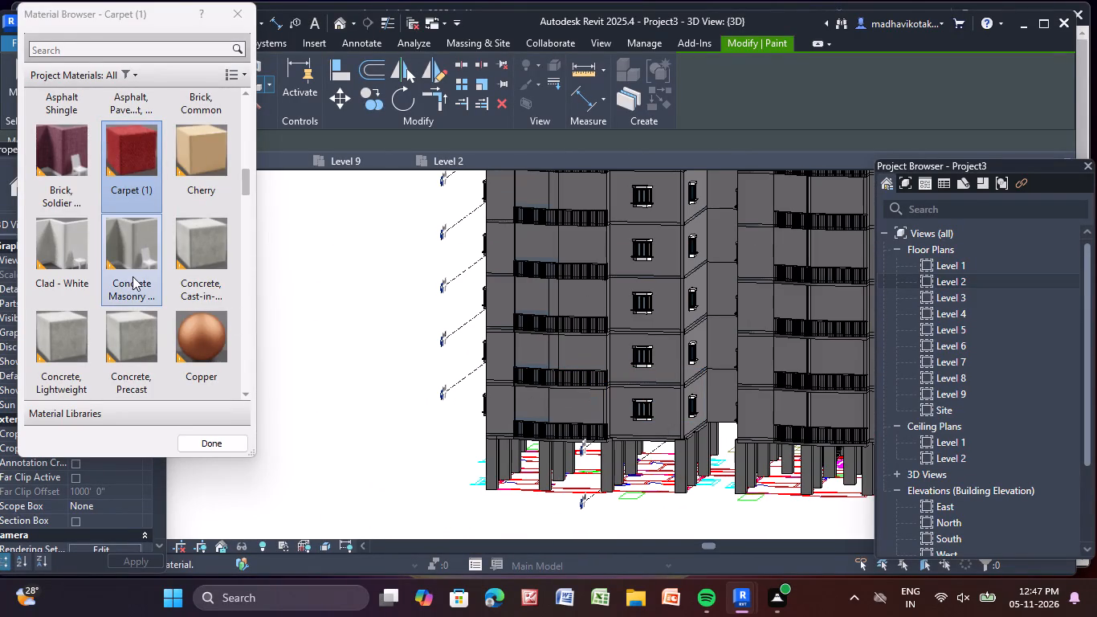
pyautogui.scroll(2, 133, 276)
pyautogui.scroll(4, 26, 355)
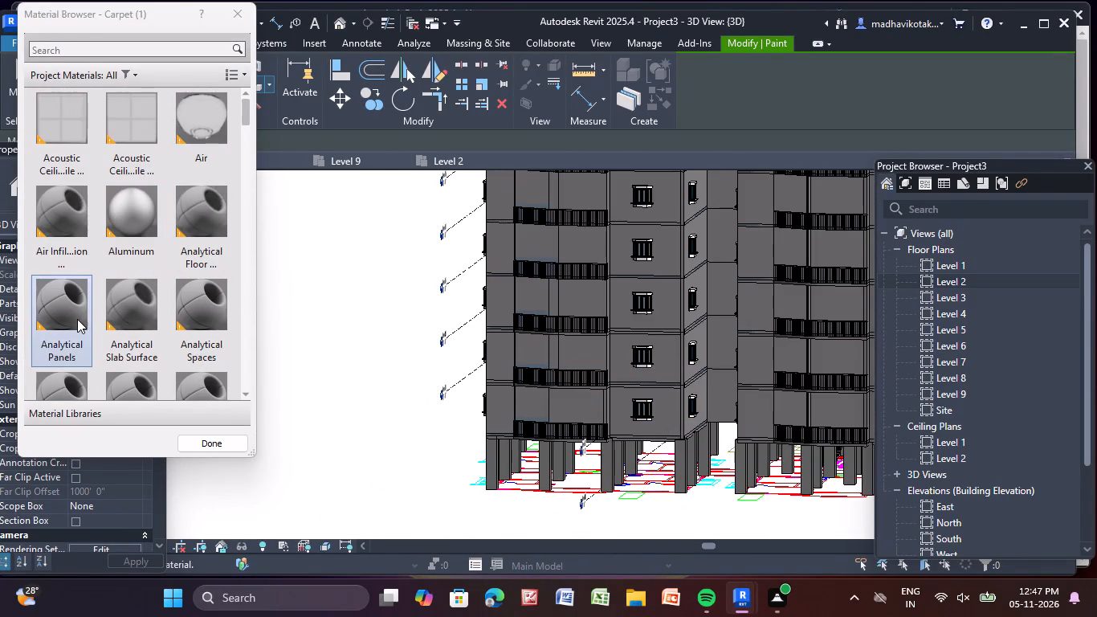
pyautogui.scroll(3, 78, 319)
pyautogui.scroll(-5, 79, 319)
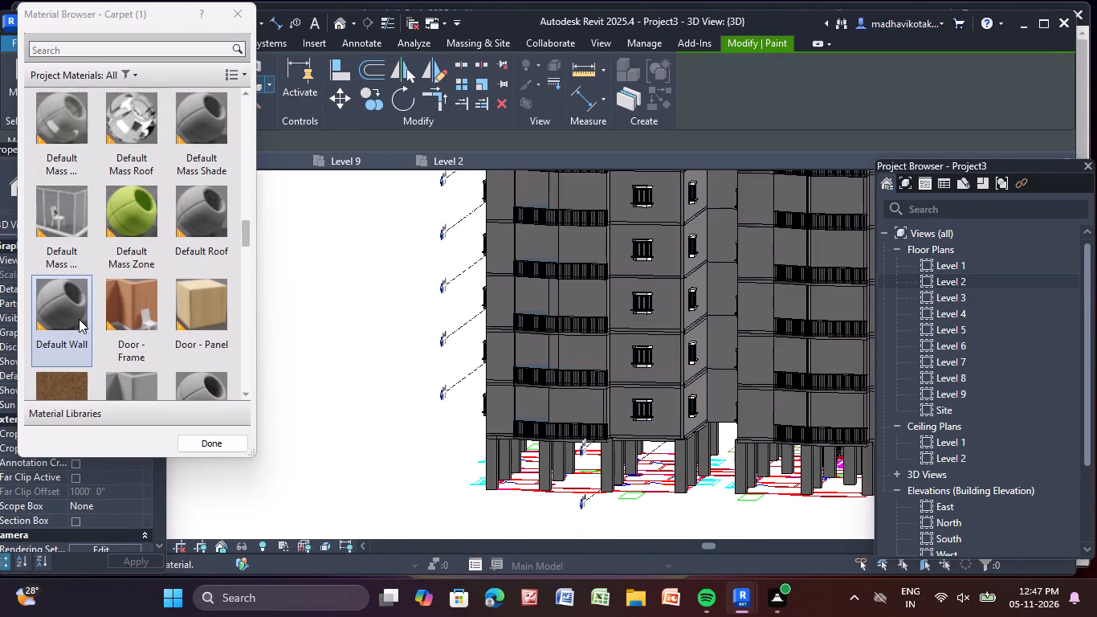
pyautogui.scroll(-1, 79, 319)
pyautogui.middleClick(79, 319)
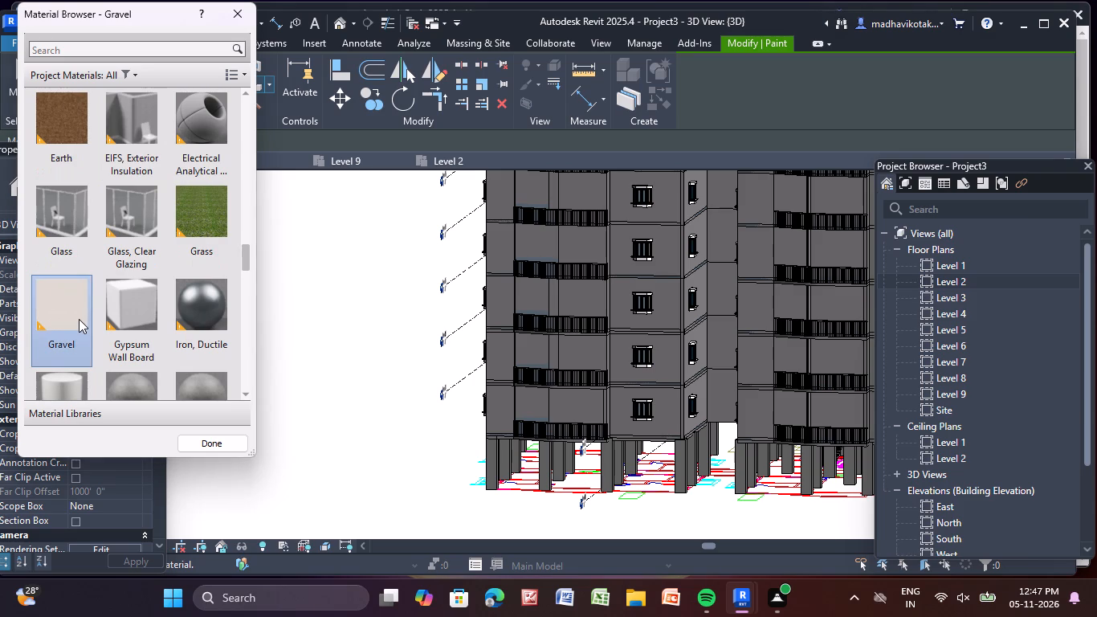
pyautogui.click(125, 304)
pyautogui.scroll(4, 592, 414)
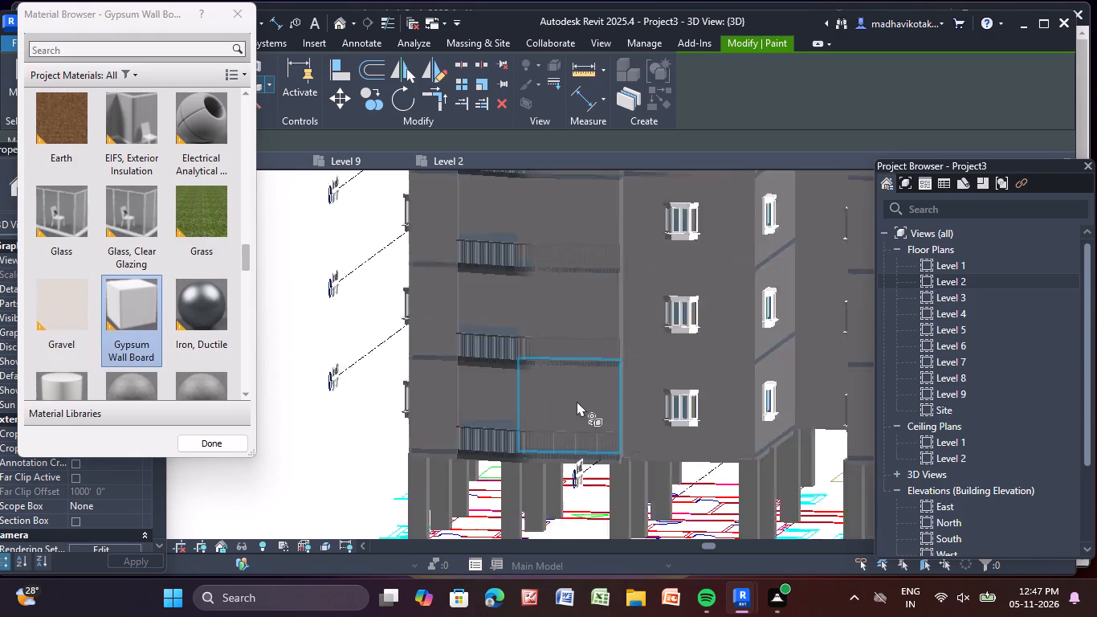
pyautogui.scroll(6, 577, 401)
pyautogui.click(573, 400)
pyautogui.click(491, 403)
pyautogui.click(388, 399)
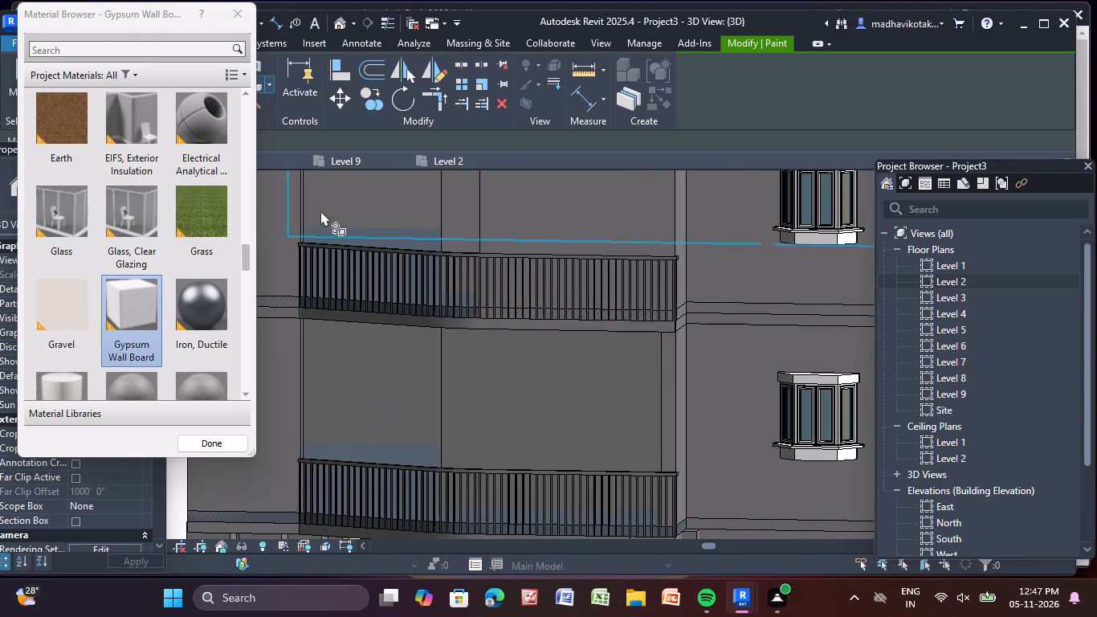
# Paint the wide outer panel of the end tower's balcony wall with Grass on the six lowest floors.
pyautogui.click(233, 202)
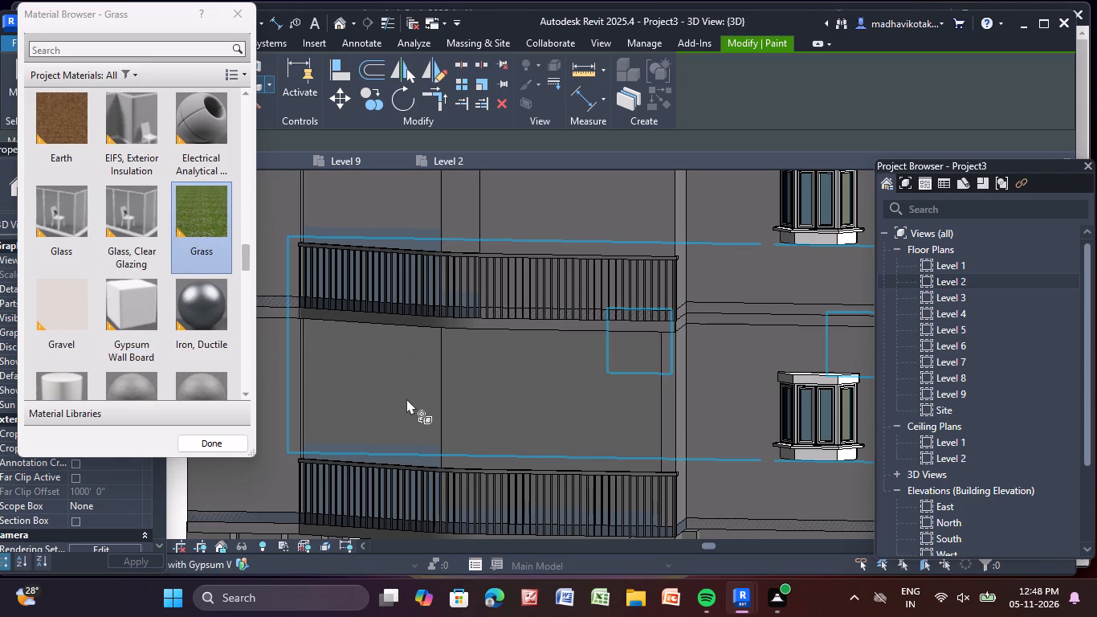
pyautogui.click(406, 398)
pyautogui.scroll(-6, 475, 369)
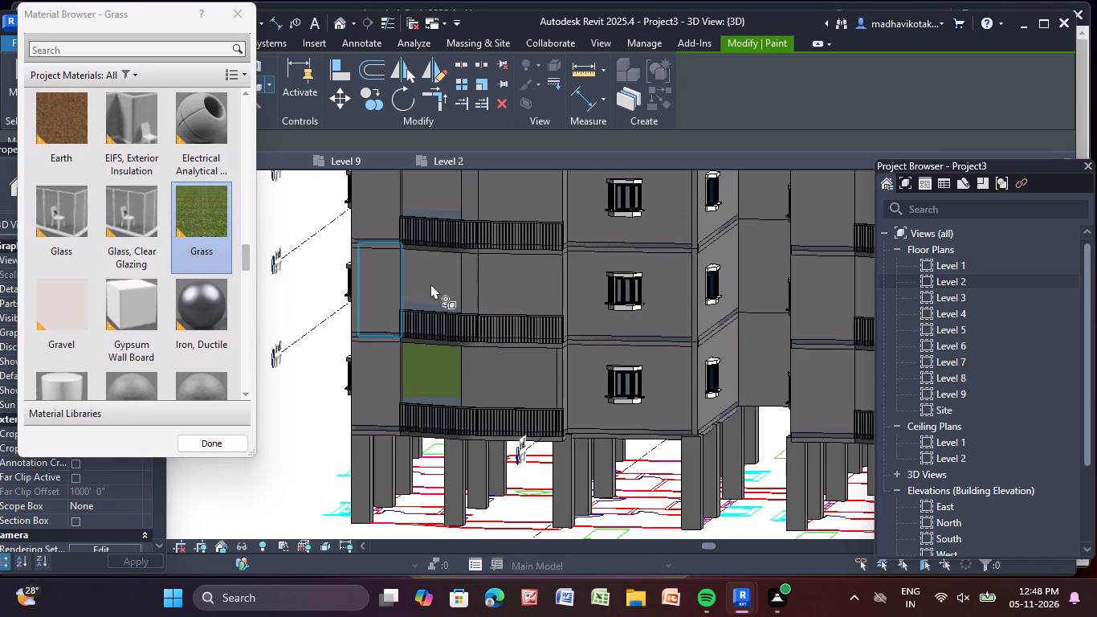
pyautogui.click(427, 282)
pyautogui.moveTo(429, 294); pyautogui.dragTo(438, 399, button='middle')
pyautogui.click(440, 295)
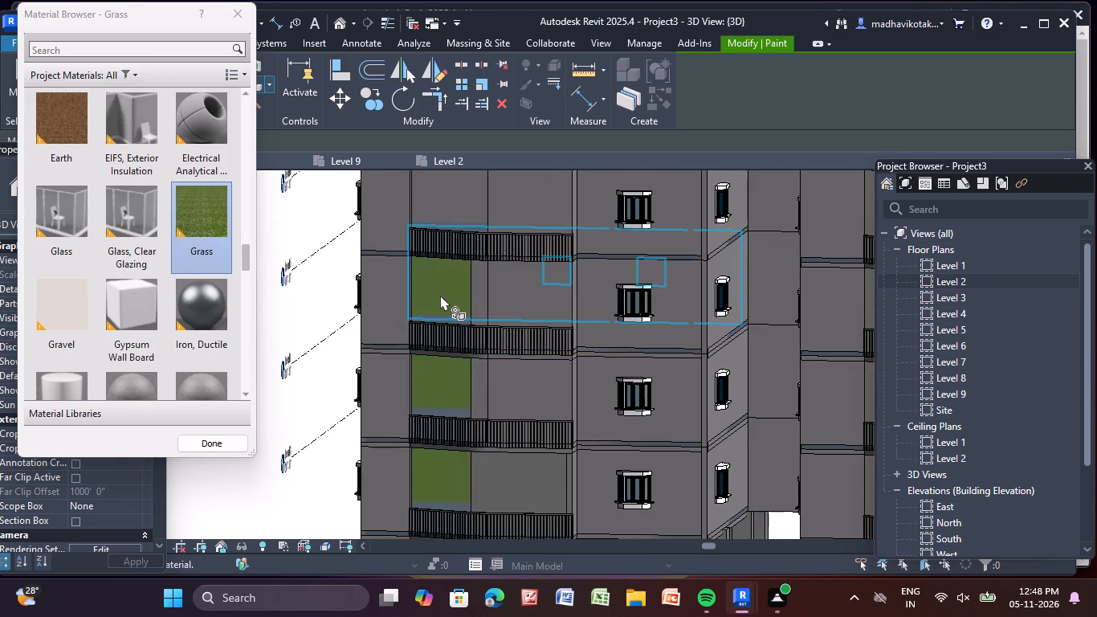
pyautogui.moveTo(439, 296); pyautogui.dragTo(404, 409, button='middle')
pyautogui.click(401, 312)
pyautogui.moveTo(401, 312); pyautogui.dragTo(355, 391, button='middle')
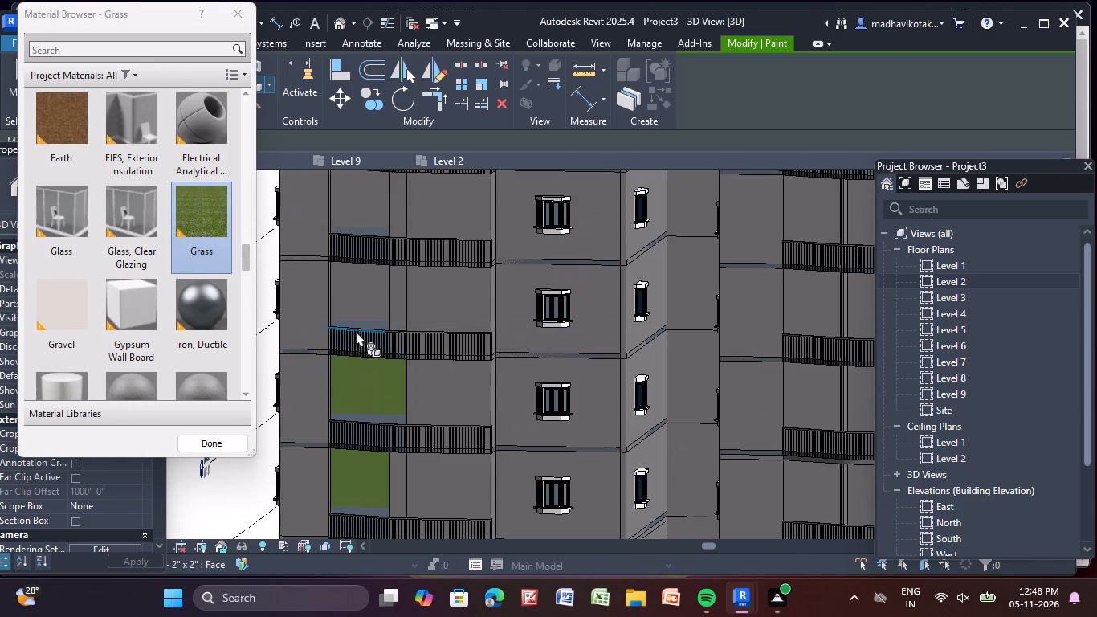
pyautogui.click(357, 304)
pyautogui.moveTo(357, 304); pyautogui.dragTo(353, 438, button='middle')
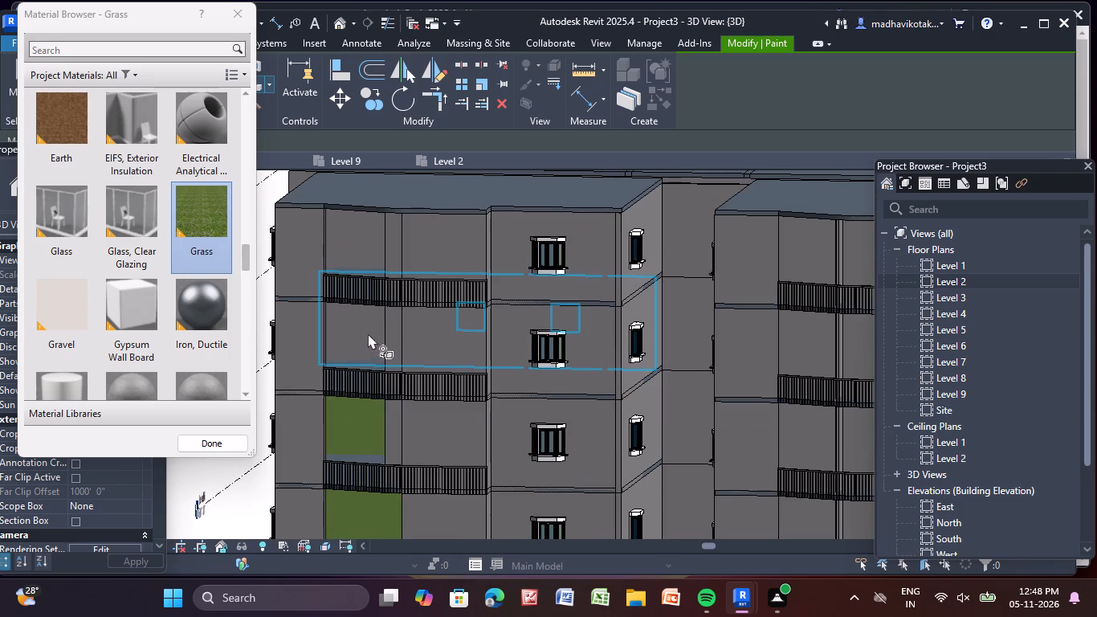
pyautogui.click(367, 332)
# Paint the narrow strip beside the Grass panels with Grass on the three uppermost floors, plus the top floor's wide balcony panel.
pyautogui.scroll(-4, 403, 397)
pyautogui.moveTo(408, 405); pyautogui.dragTo(486, 279, button='middle')
pyautogui.scroll(8, 487, 284)
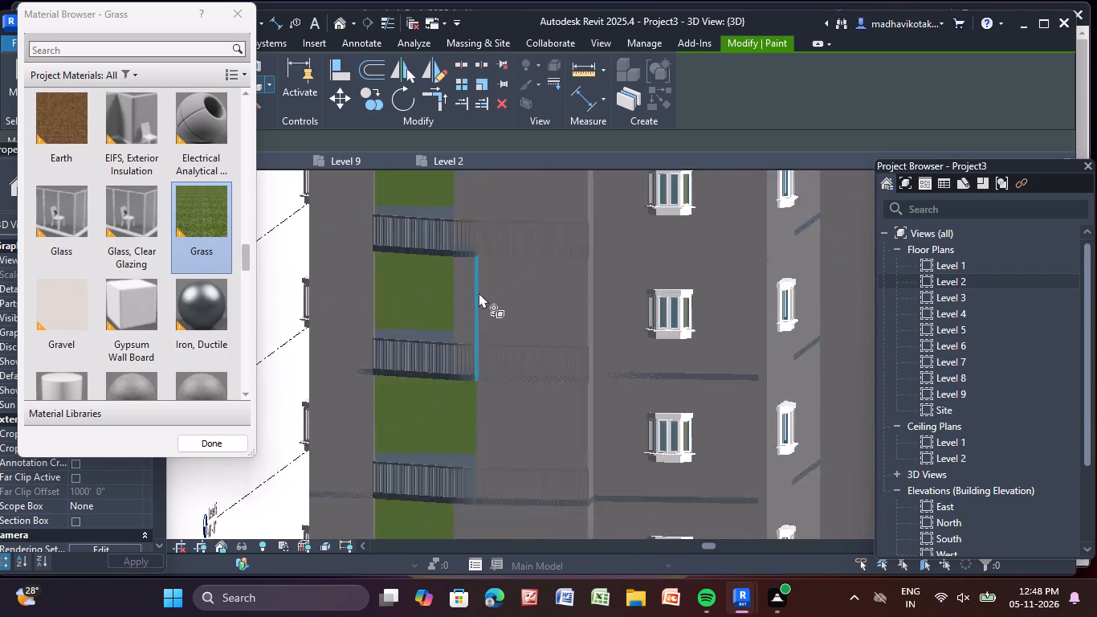
pyautogui.scroll(1, 479, 292)
pyautogui.click(463, 281)
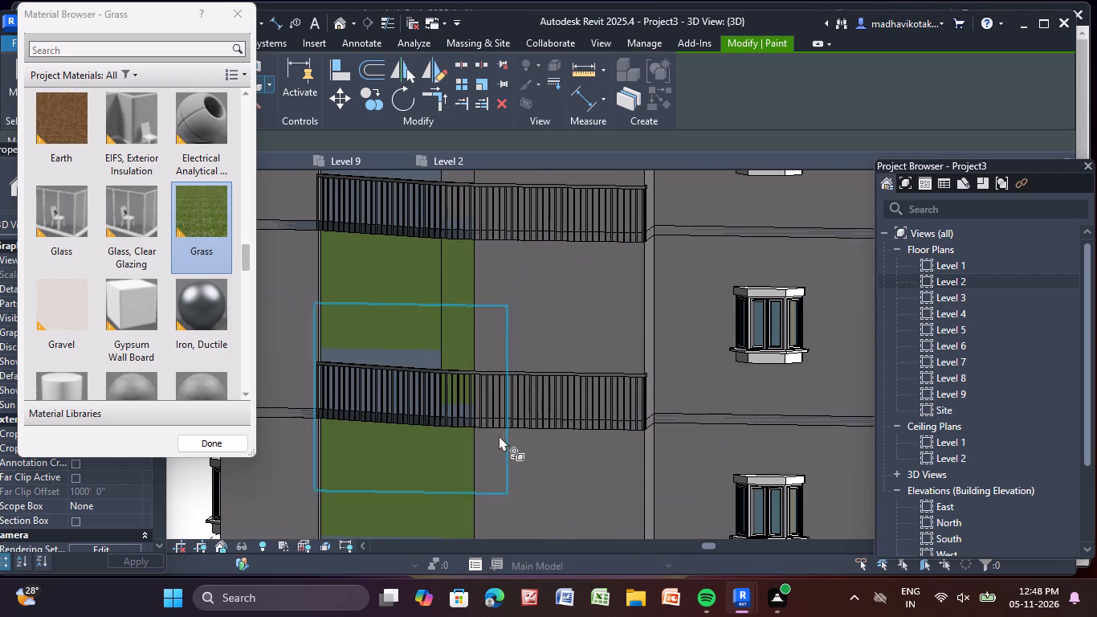
pyautogui.scroll(-4, 455, 401)
pyautogui.moveTo(450, 419); pyautogui.dragTo(454, 477, button='middle')
pyautogui.scroll(5, 485, 345)
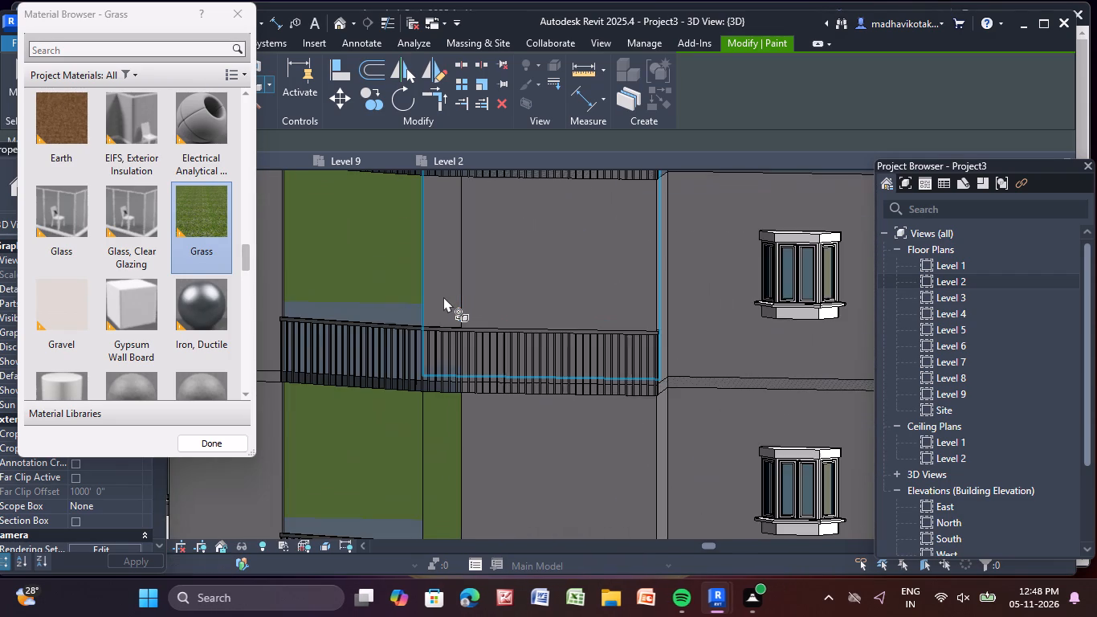
pyautogui.click(443, 296)
pyautogui.scroll(-4, 443, 296)
pyautogui.moveTo(438, 304); pyautogui.dragTo(420, 471, button='middle')
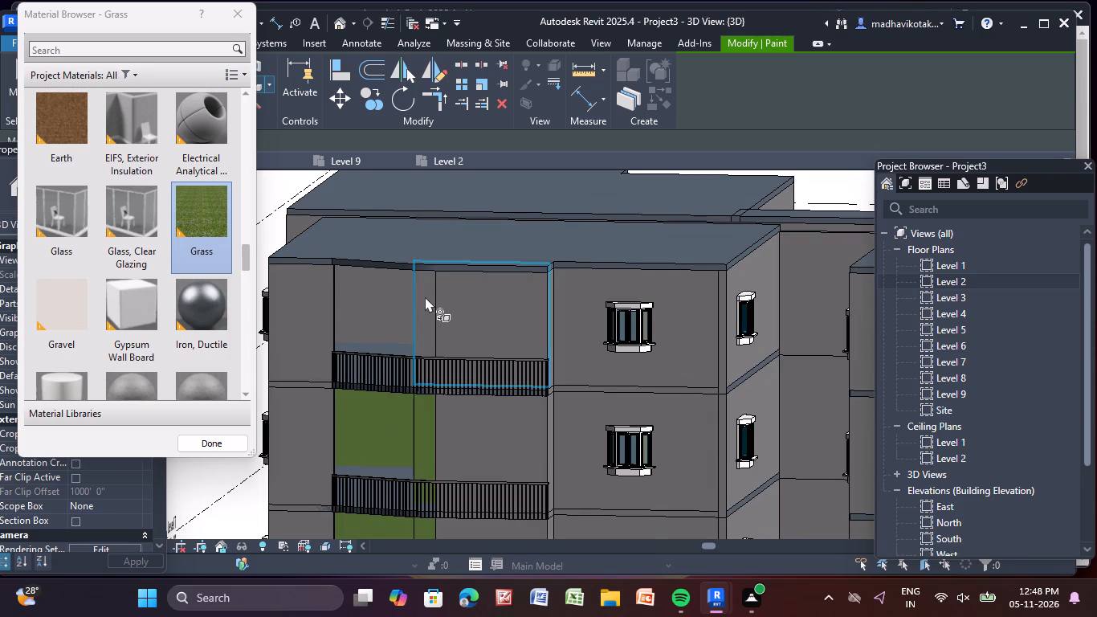
pyautogui.click(425, 296)
pyautogui.click(391, 303)
# Paint the narrow strip beside the Grass balcony panels with Grass on the second and third floors from the bottom.
pyautogui.scroll(-5, 403, 326)
pyautogui.moveTo(400, 344); pyautogui.dragTo(401, 342, button='middle')
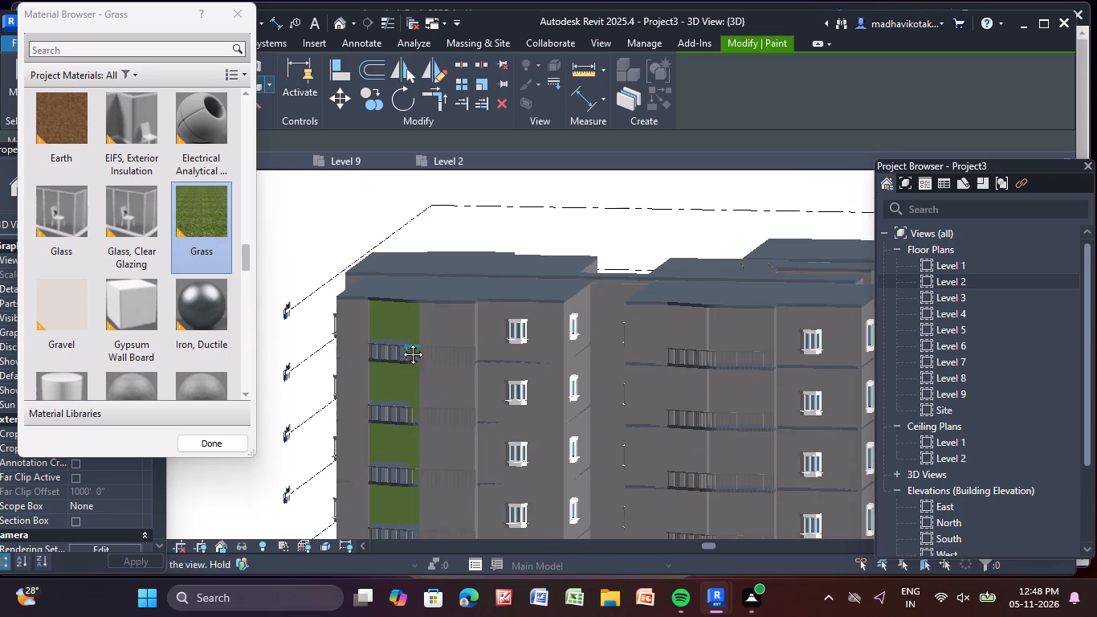
pyautogui.moveTo(401, 342); pyautogui.dragTo(430, 253, button='middle')
pyautogui.moveTo(462, 267); pyautogui.dragTo(461, 45, button='middle')
pyautogui.scroll(4, 408, 388)
pyautogui.scroll(4, 474, 382)
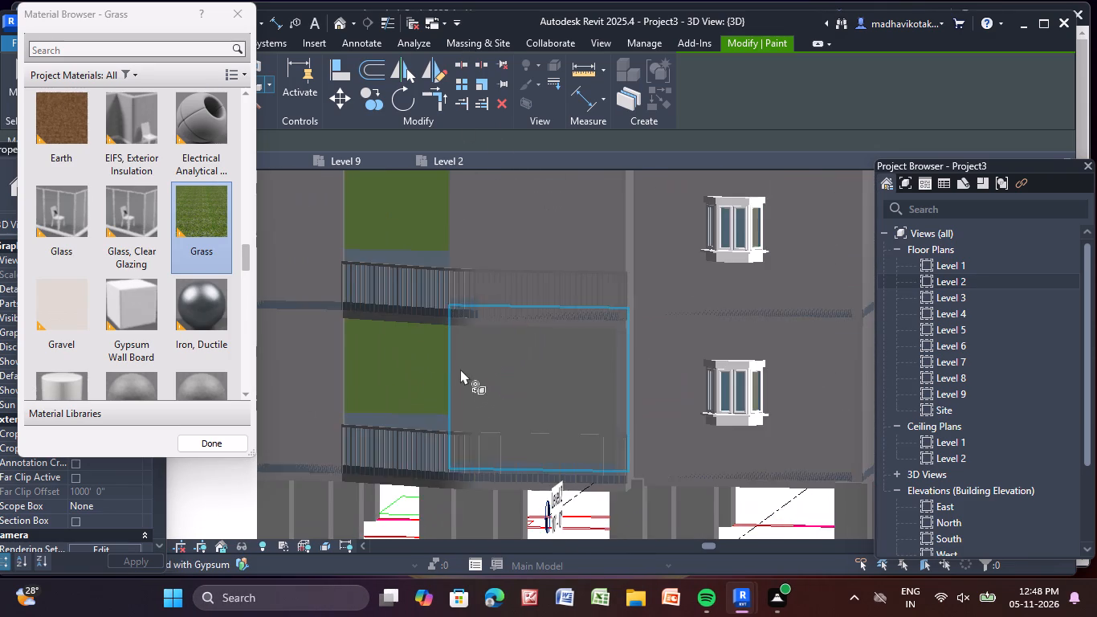
pyautogui.scroll(-4, 443, 350)
pyautogui.moveTo(433, 357); pyautogui.dragTo(409, 402, button='middle')
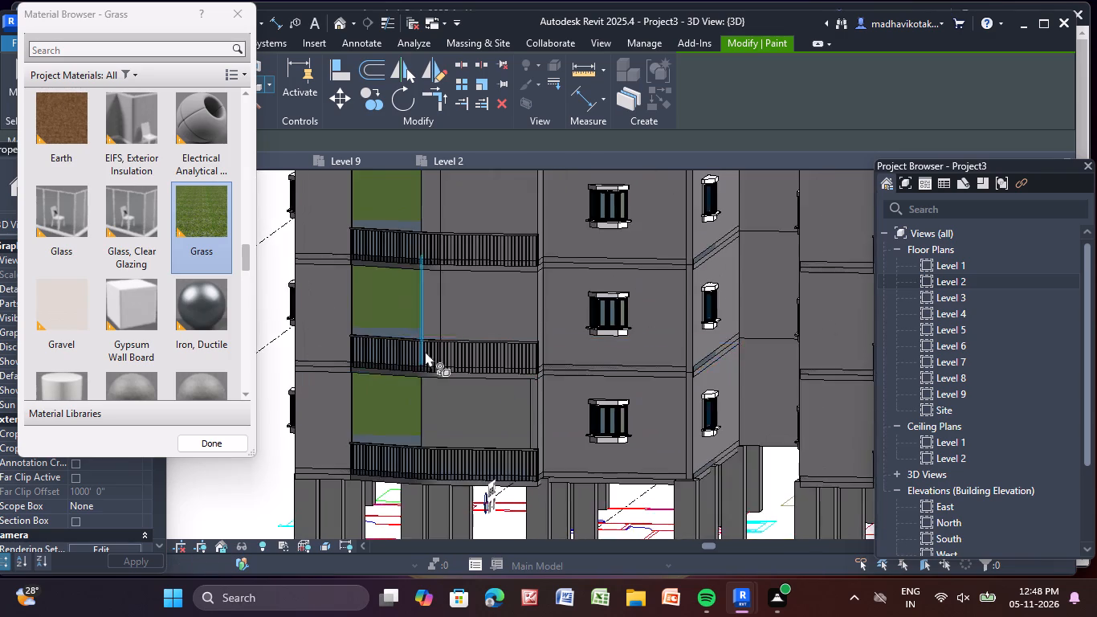
pyautogui.scroll(4, 429, 312)
pyautogui.click(424, 304)
pyautogui.scroll(-7, 424, 303)
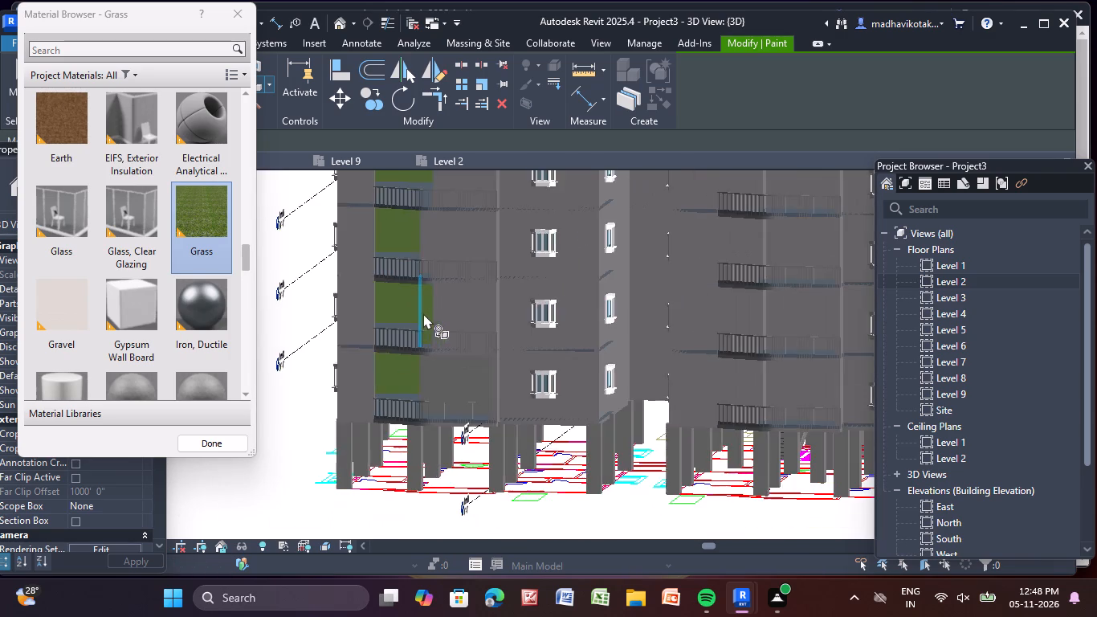
pyautogui.moveTo(417, 327); pyautogui.dragTo(389, 421, button='middle')
pyautogui.scroll(4, 386, 360)
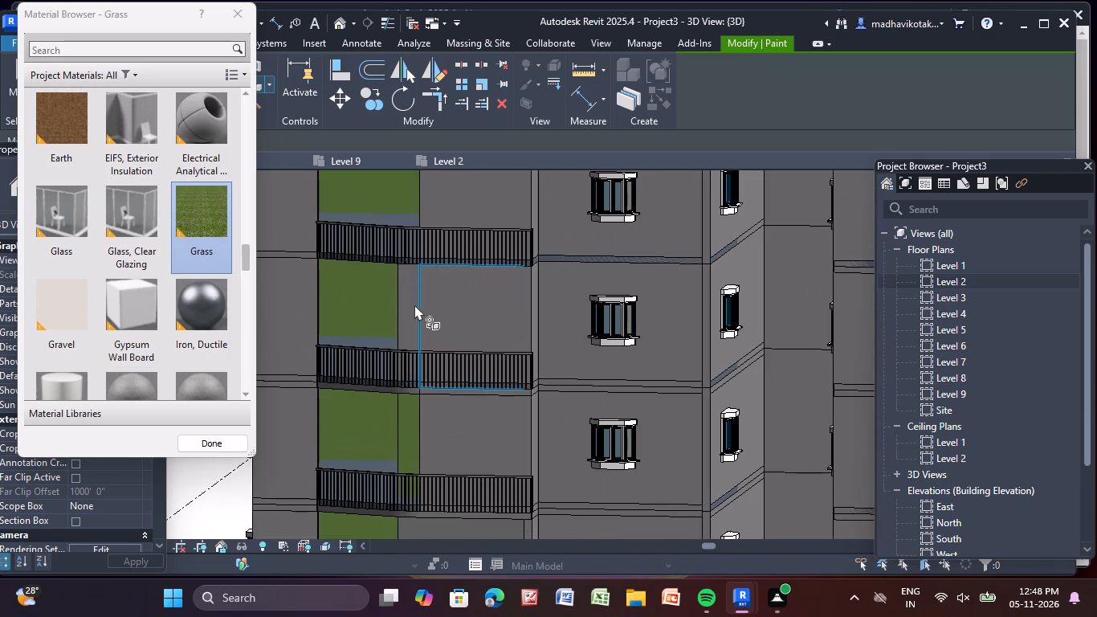
pyautogui.click(410, 302)
# Paint the remaining grey balcony wall panel next to the Grass strip with Earth on all seven floors.
pyautogui.scroll(-8, 410, 302)
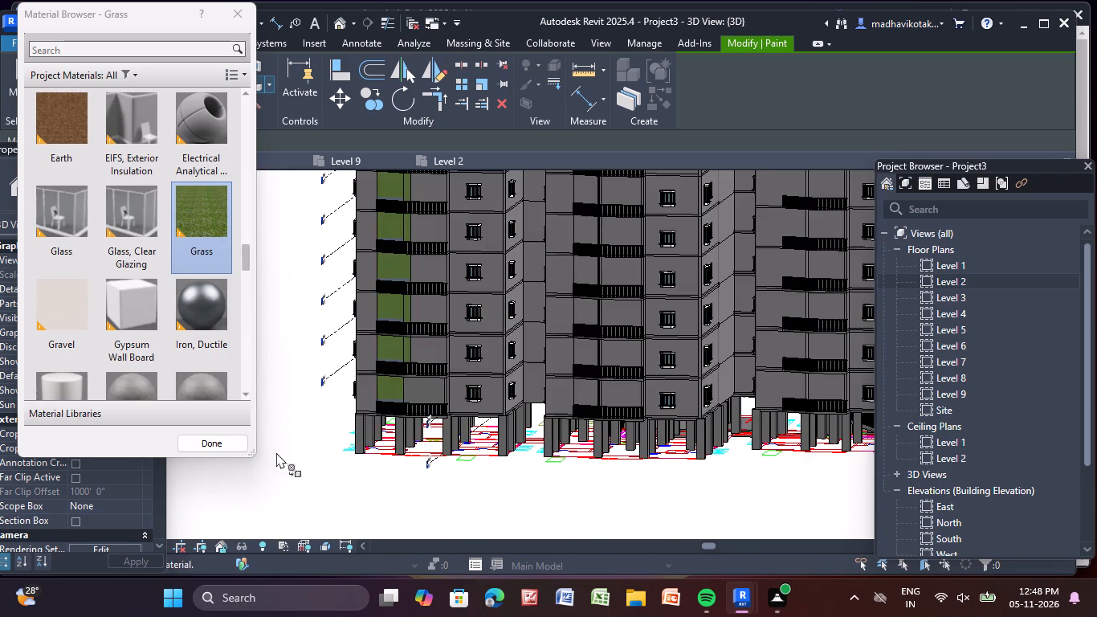
pyautogui.moveTo(402, 426); pyautogui.dragTo(520, 473, button='middle')
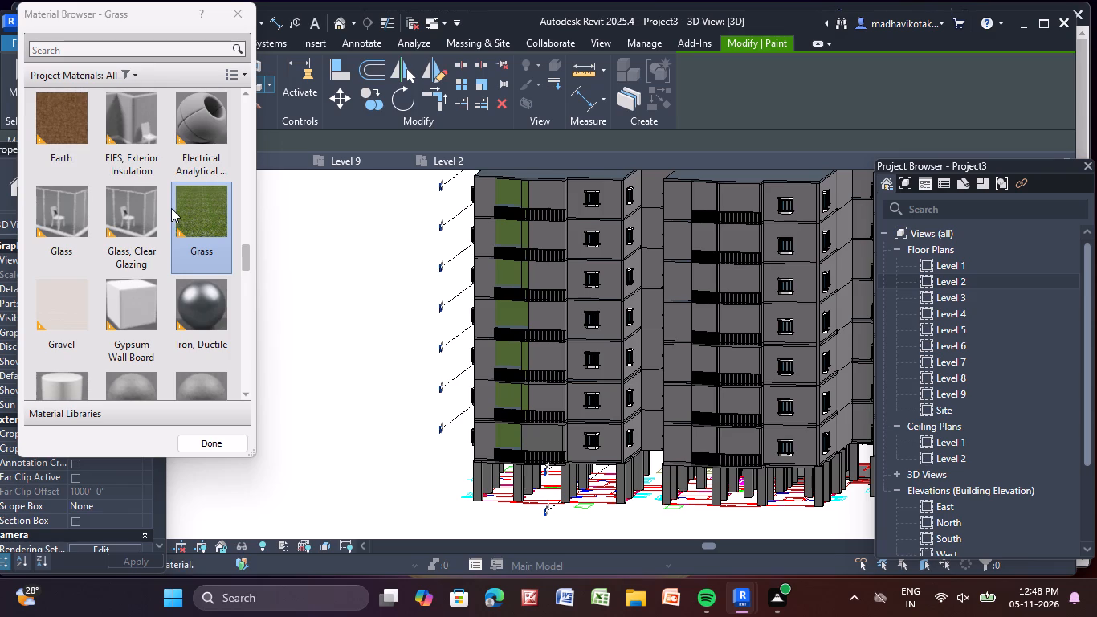
pyautogui.click(46, 115)
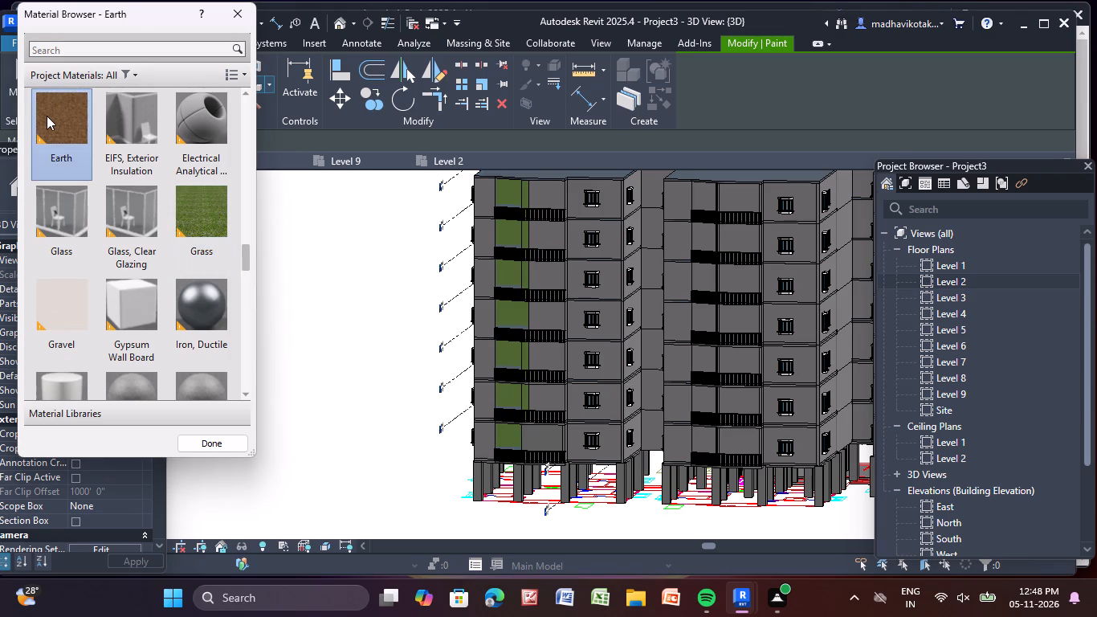
pyautogui.scroll(9, 544, 402)
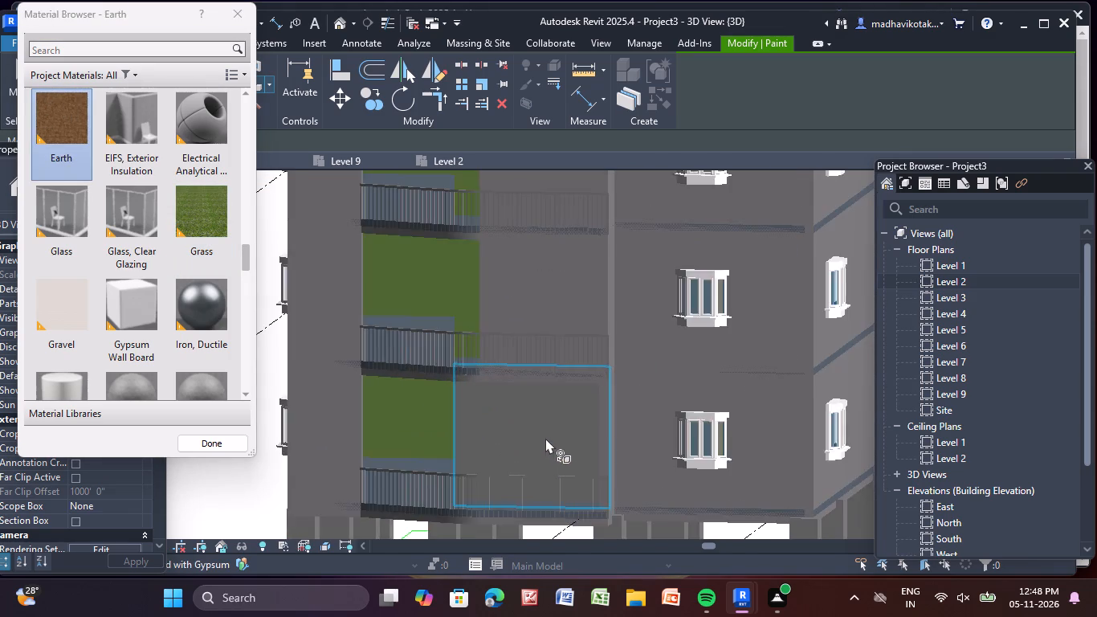
pyautogui.click(545, 438)
pyautogui.click(535, 314)
pyautogui.moveTo(516, 324); pyautogui.dragTo(470, 519, button='middle')
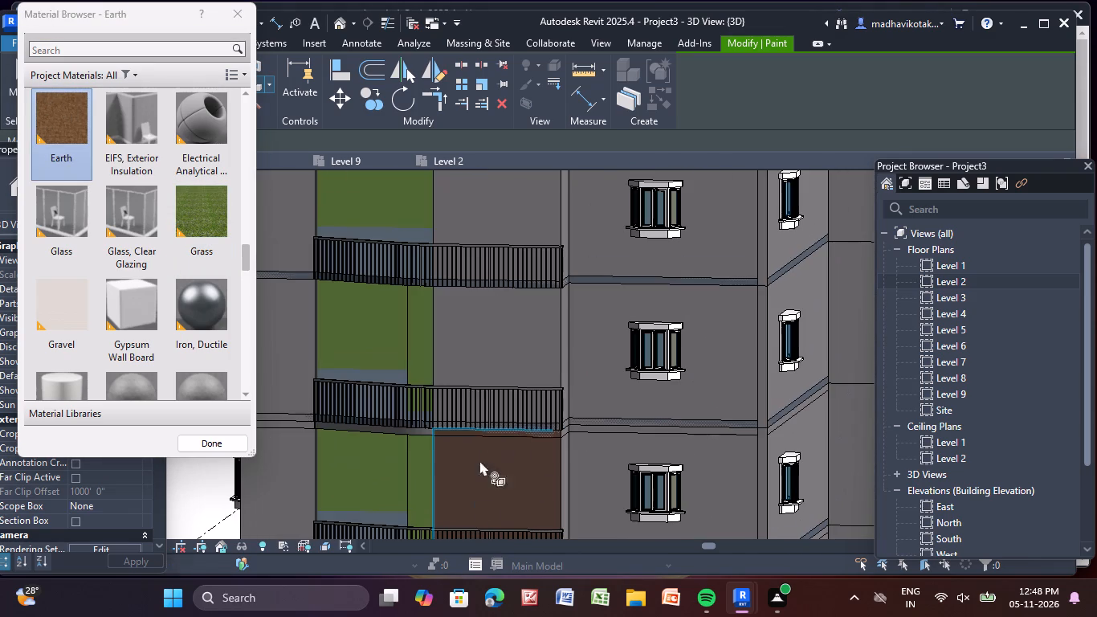
pyautogui.click(495, 349)
pyautogui.moveTo(480, 401); pyautogui.dragTo(455, 501, button='middle')
pyautogui.click(486, 310)
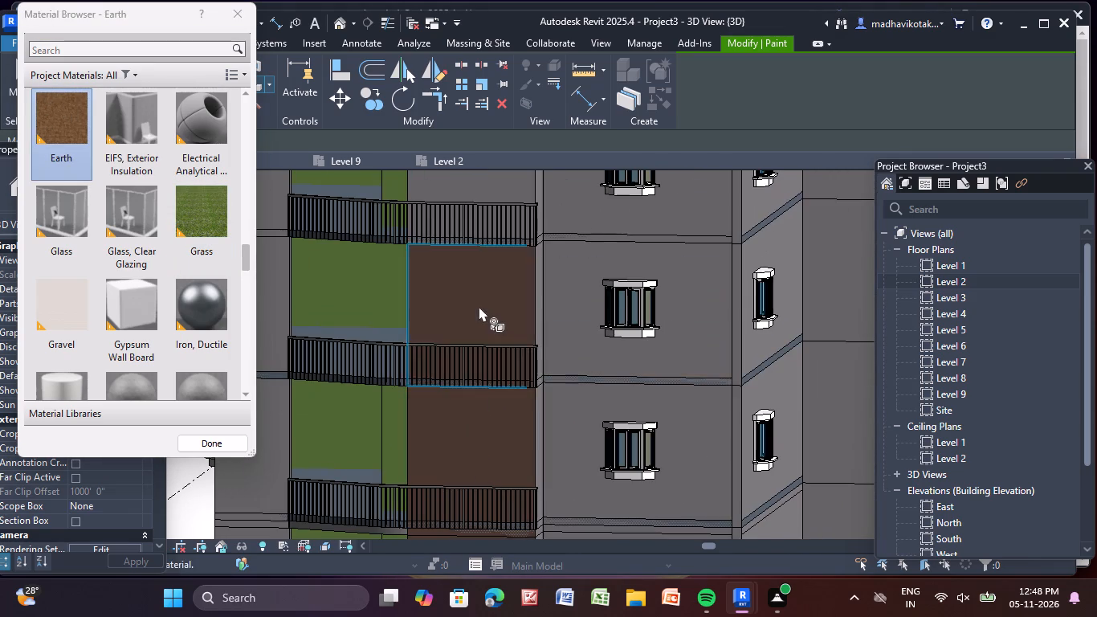
pyautogui.scroll(-3, 479, 306)
pyautogui.moveTo(467, 329); pyautogui.dragTo(410, 473, button='middle')
pyautogui.click(398, 332)
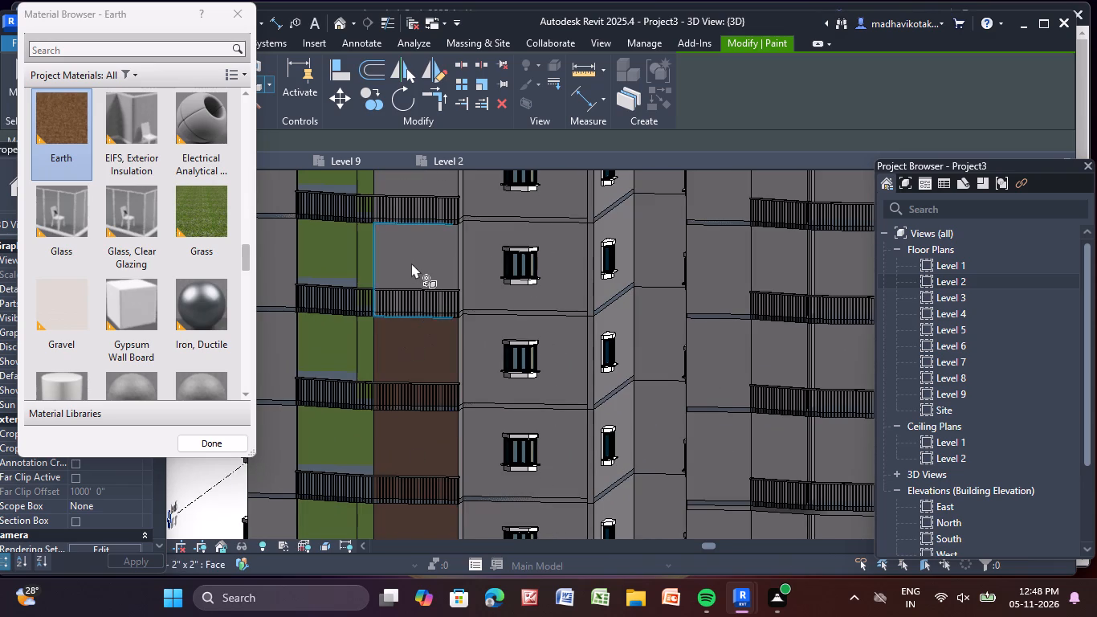
pyautogui.click(411, 263)
pyautogui.moveTo(402, 288); pyautogui.dragTo(373, 418, button='middle')
pyautogui.click(394, 297)
pyautogui.scroll(-6, 378, 288)
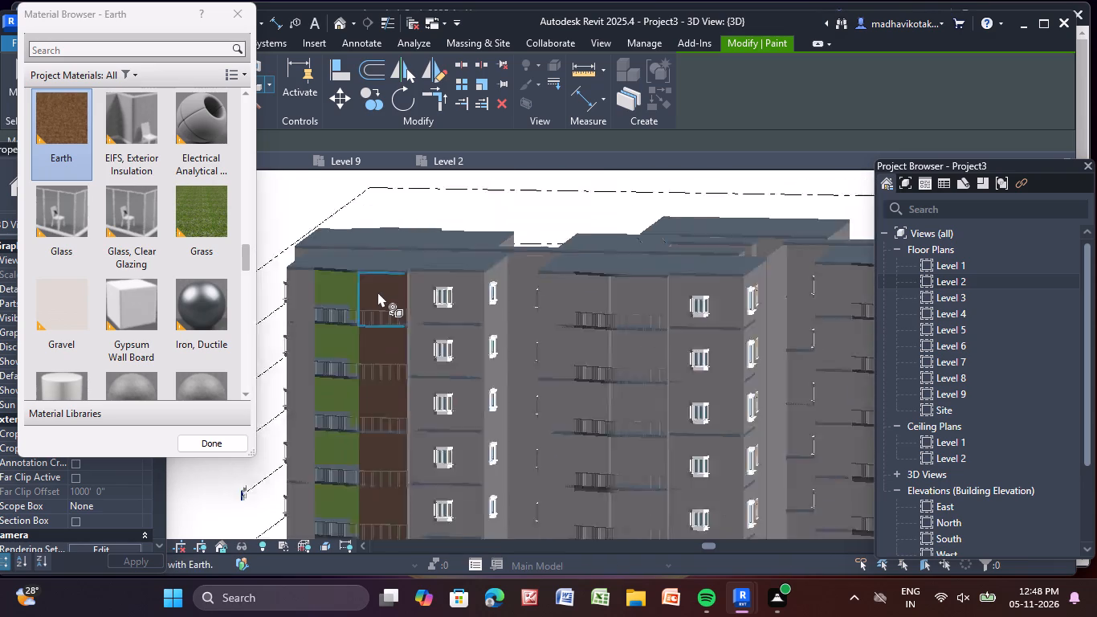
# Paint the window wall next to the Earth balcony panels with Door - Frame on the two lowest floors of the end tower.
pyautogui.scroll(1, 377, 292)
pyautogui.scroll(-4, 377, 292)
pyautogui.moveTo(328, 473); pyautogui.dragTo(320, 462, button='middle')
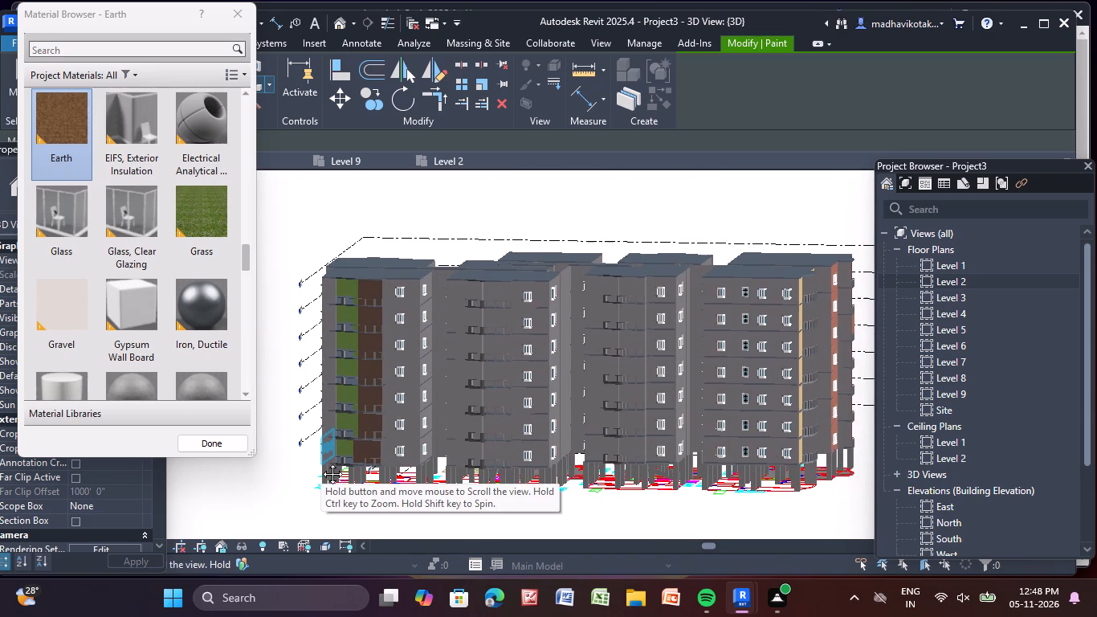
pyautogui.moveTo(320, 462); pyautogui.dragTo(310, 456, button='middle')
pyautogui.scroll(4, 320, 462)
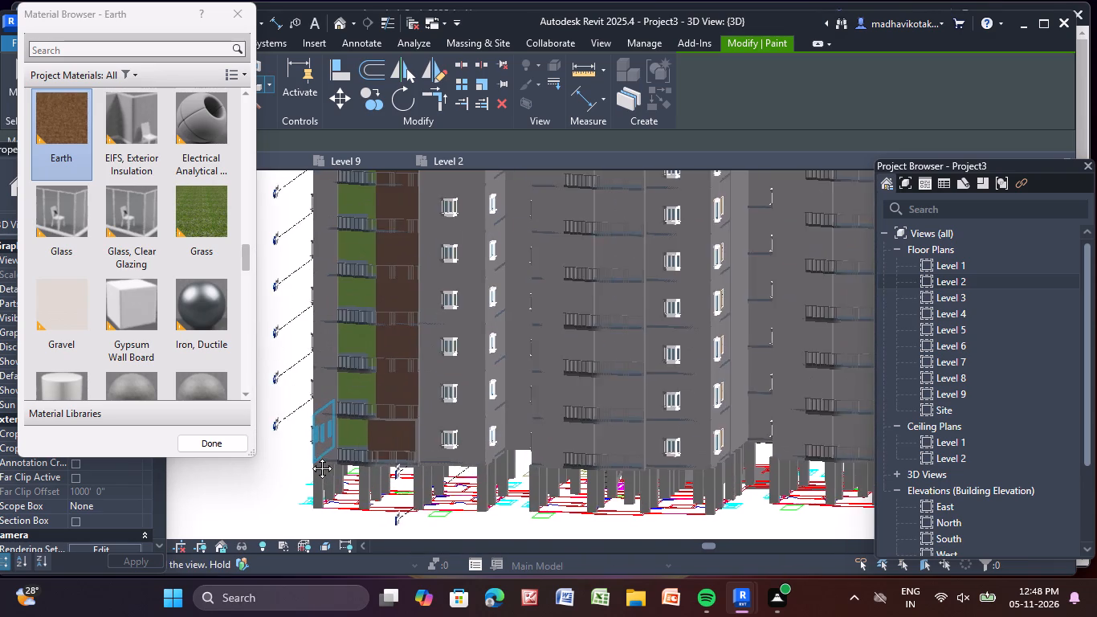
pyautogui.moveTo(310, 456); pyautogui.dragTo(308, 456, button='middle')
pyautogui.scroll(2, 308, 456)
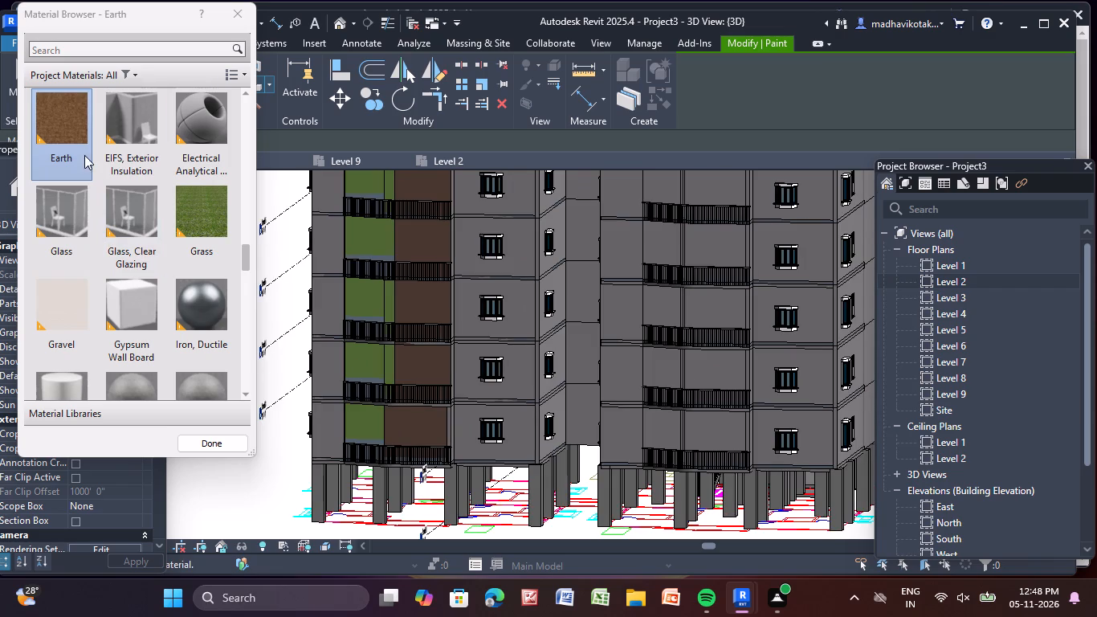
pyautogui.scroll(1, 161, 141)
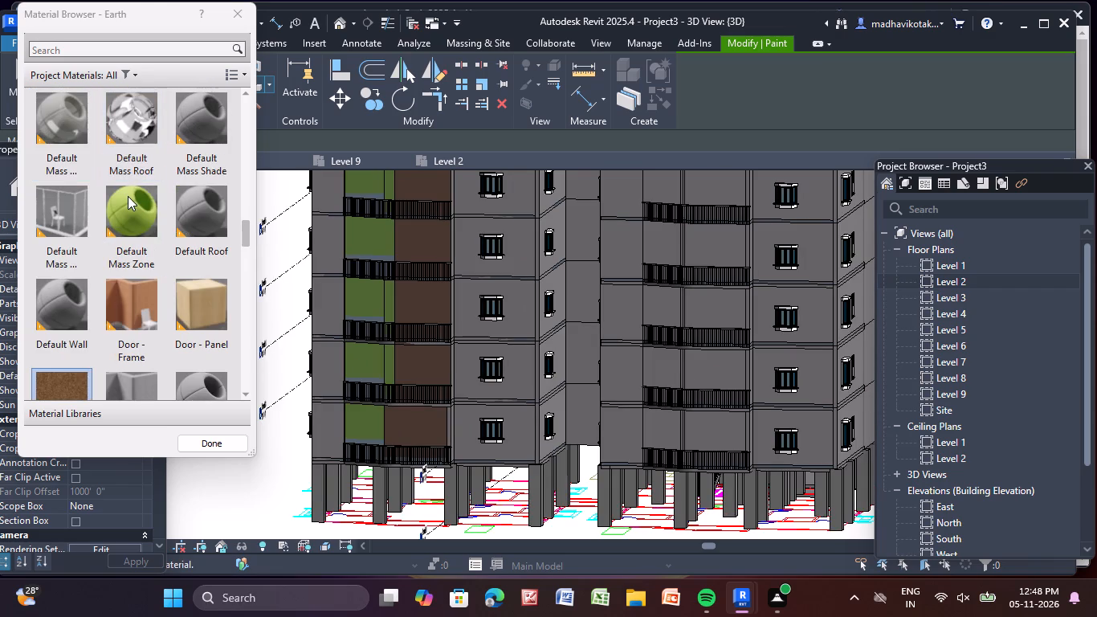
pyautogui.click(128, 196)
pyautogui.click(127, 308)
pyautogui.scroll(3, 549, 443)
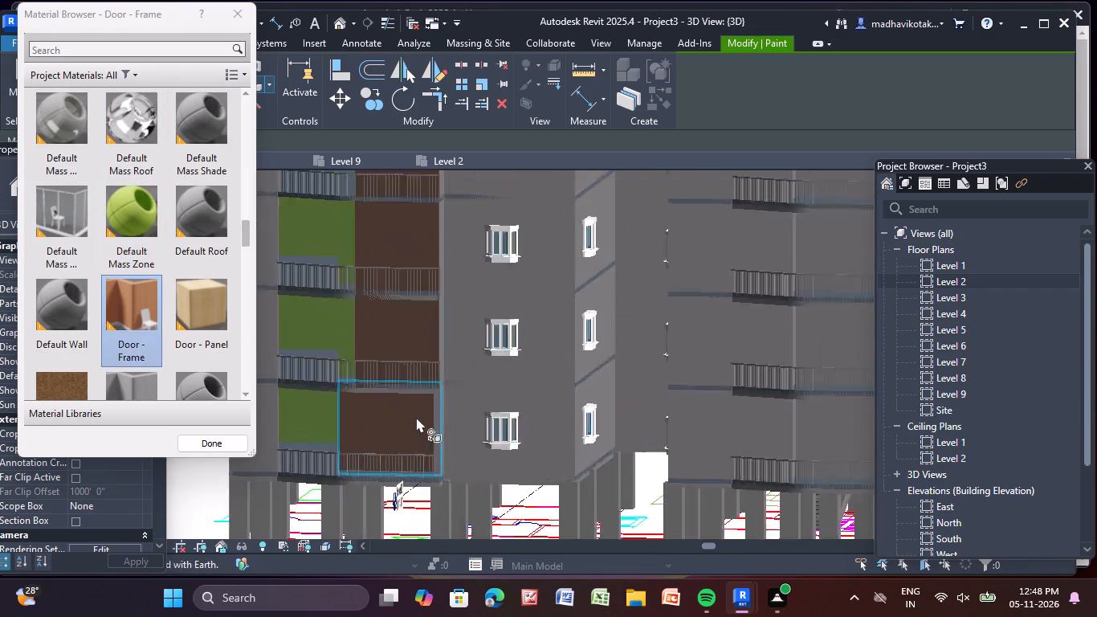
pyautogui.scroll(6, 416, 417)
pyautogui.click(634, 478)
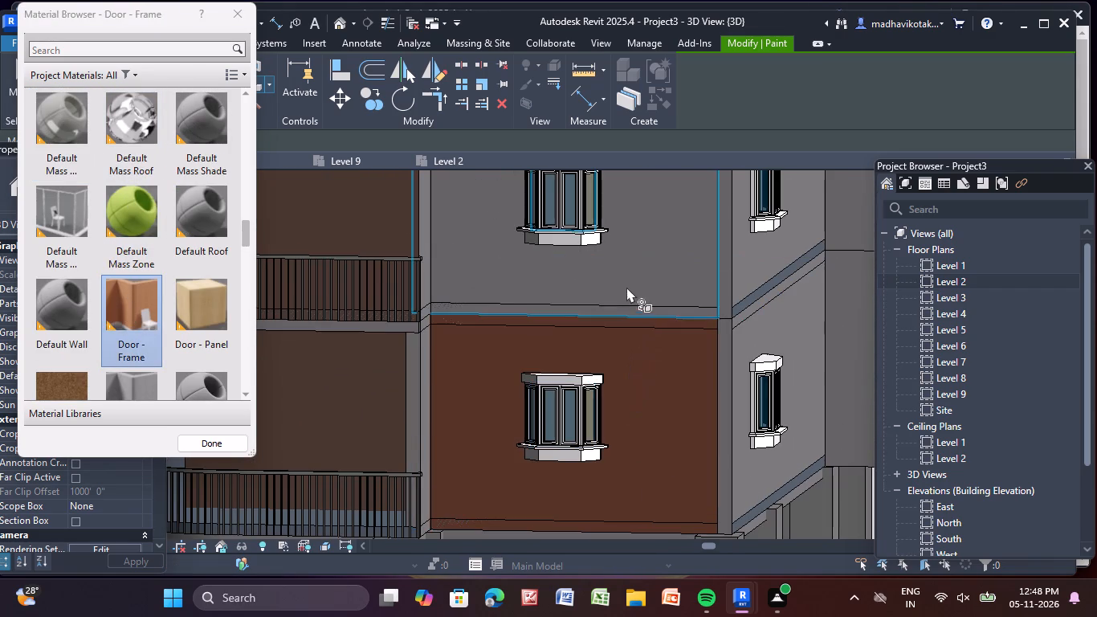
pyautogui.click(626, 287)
# Paint the end tower's window wall with the Brick, Soldier material on the two lowest floors, replacing Door - Frame.
pyautogui.scroll(1, 626, 287)
pyautogui.scroll(-8, 626, 287)
pyautogui.scroll(-5, 599, 416)
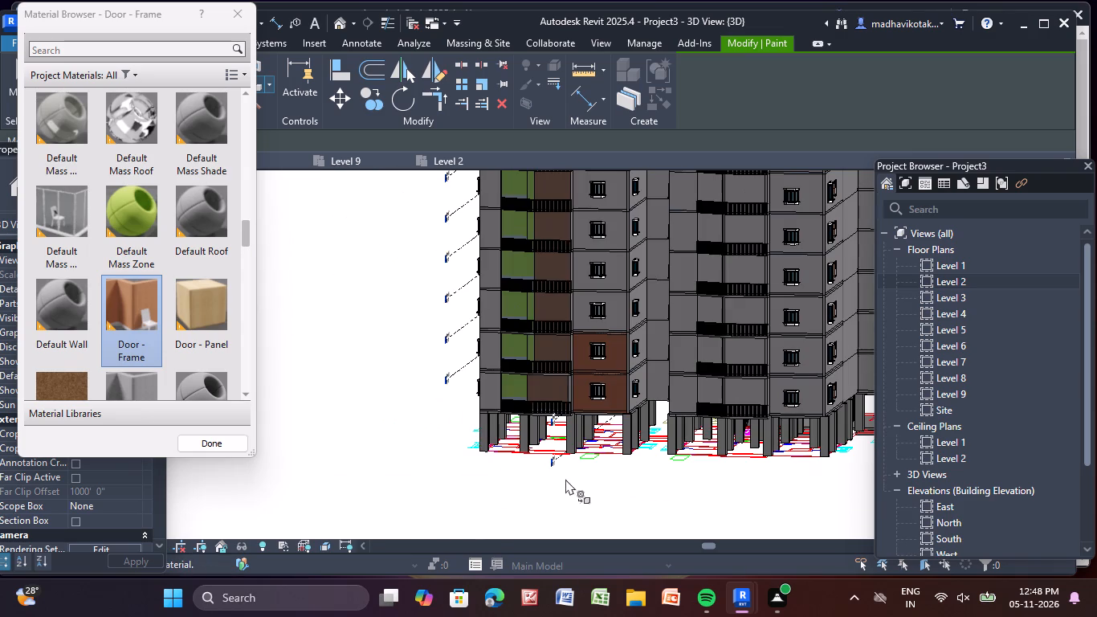
pyautogui.scroll(1, 234, 292)
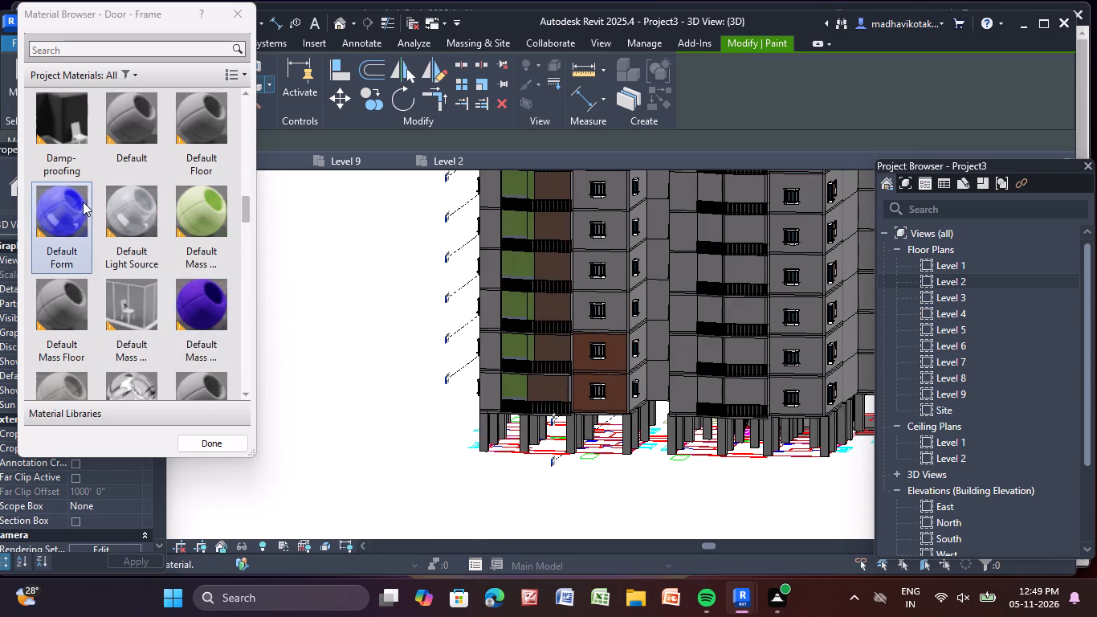
pyautogui.scroll(1, 66, 188)
pyautogui.click(59, 136)
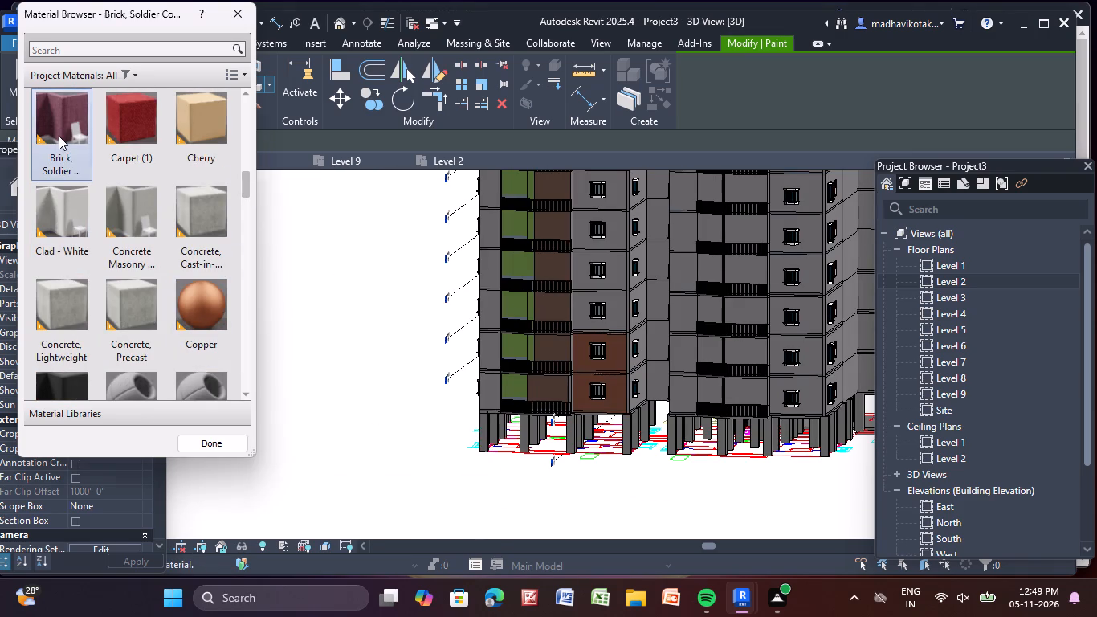
pyautogui.scroll(10, 500, 368)
pyautogui.click(655, 414)
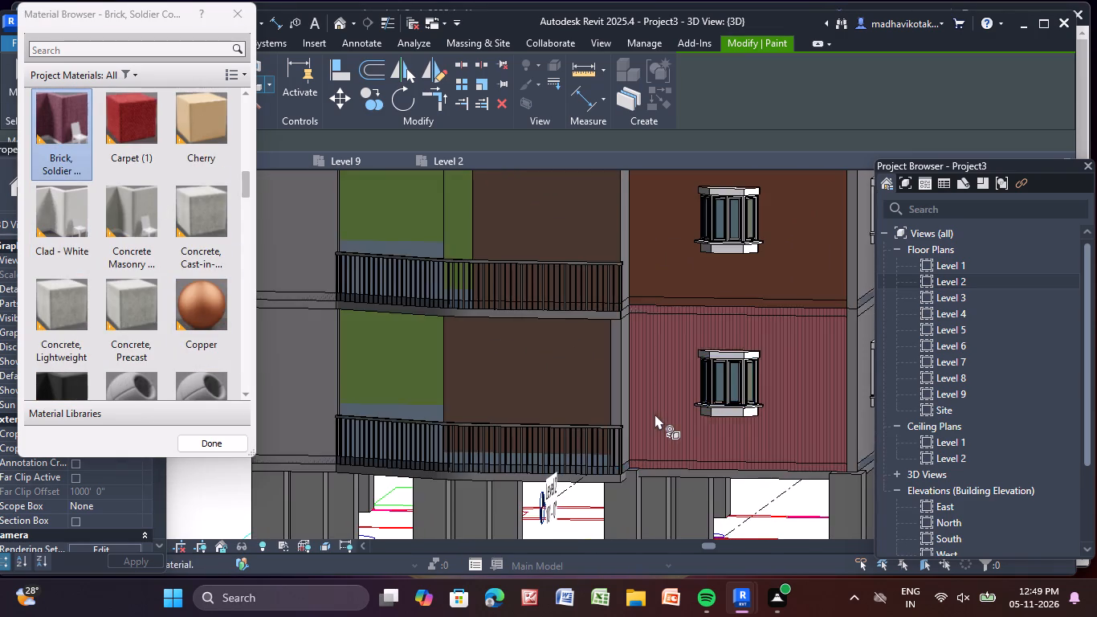
pyautogui.scroll(-5, 655, 414)
pyautogui.moveTo(655, 414); pyautogui.dragTo(492, 525, button='middle')
pyautogui.click(507, 452)
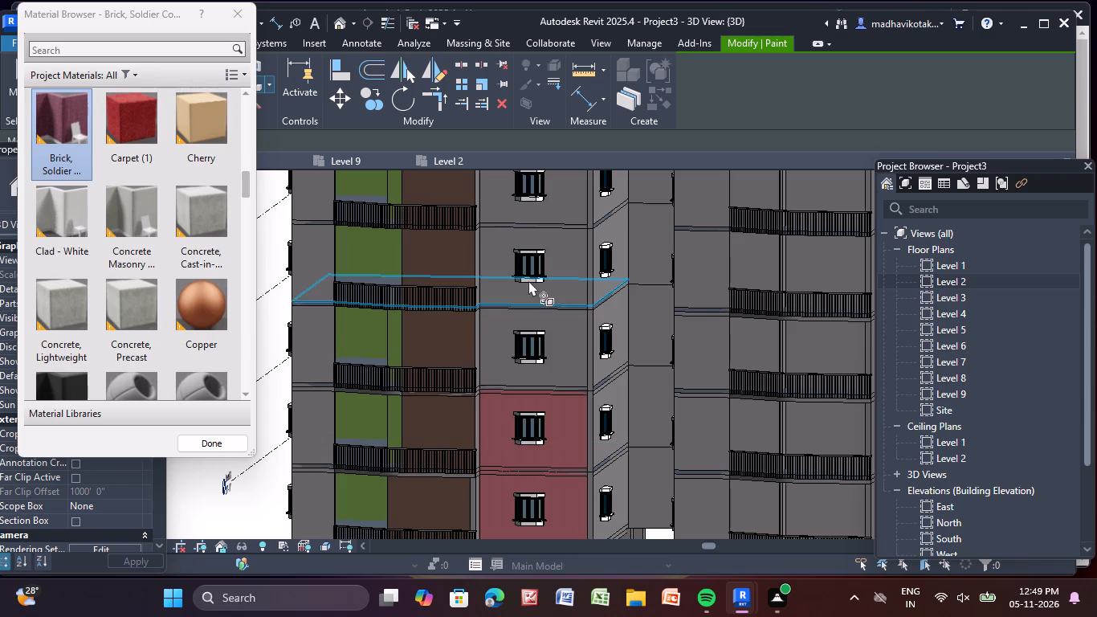
# Paint the same window wall with Brick, Soldier on the five upper floors, up to the roof.
pyautogui.click(497, 354)
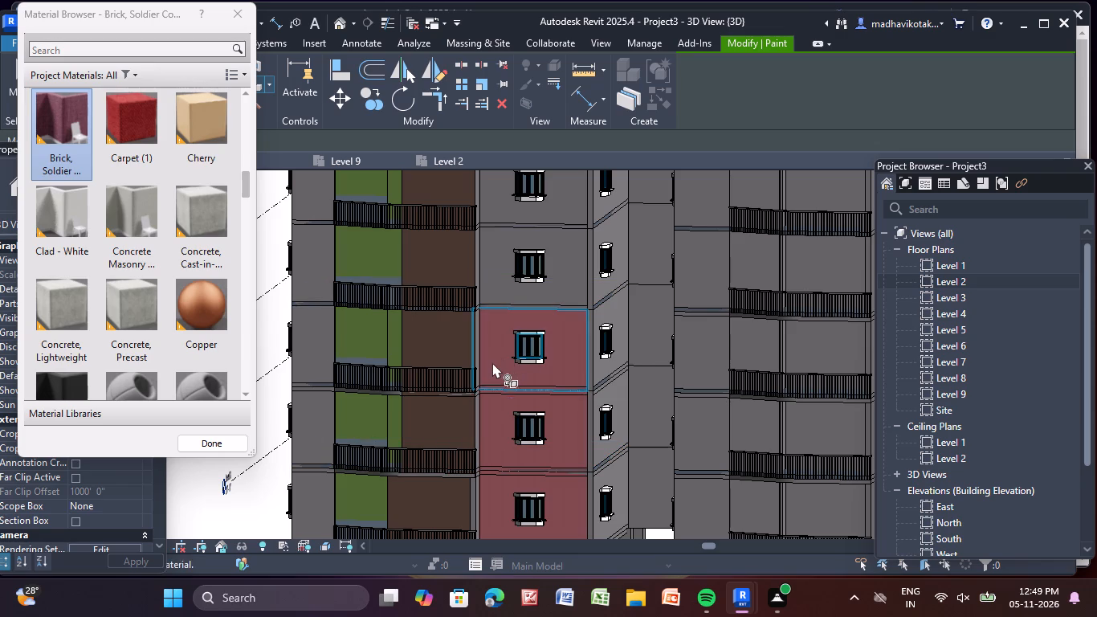
pyautogui.moveTo(487, 366); pyautogui.dragTo(434, 458, button='middle')
pyautogui.click(442, 378)
pyautogui.moveTo(407, 436); pyautogui.dragTo(371, 496, button='middle')
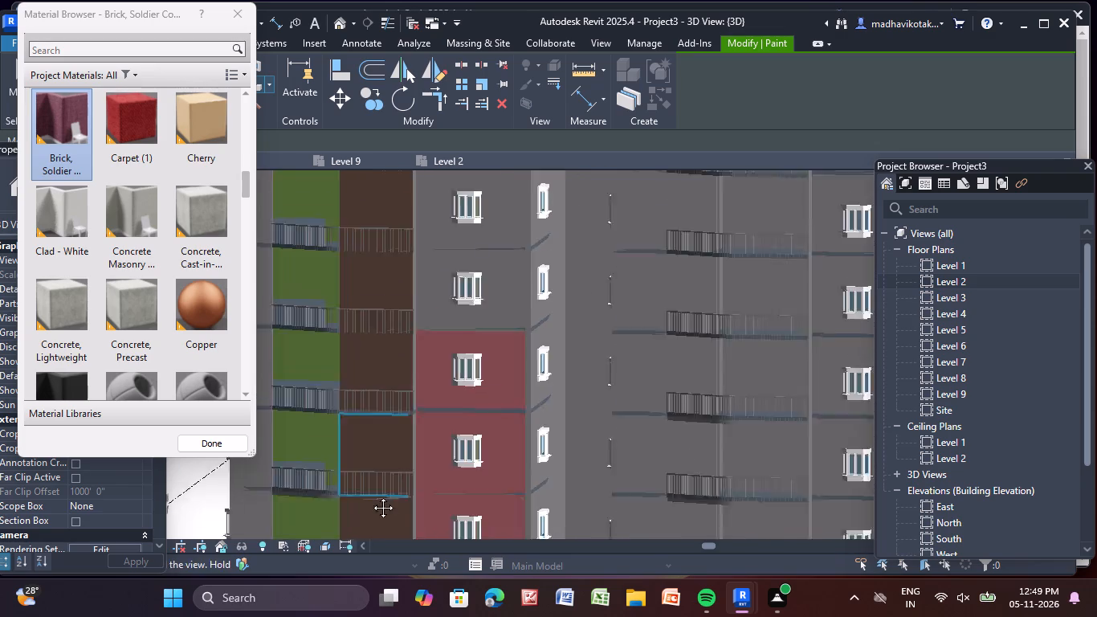
pyautogui.moveTo(371, 496); pyautogui.dragTo(358, 516, button='middle')
pyautogui.click(403, 379)
pyautogui.moveTo(403, 379); pyautogui.dragTo(424, 490, button='middle')
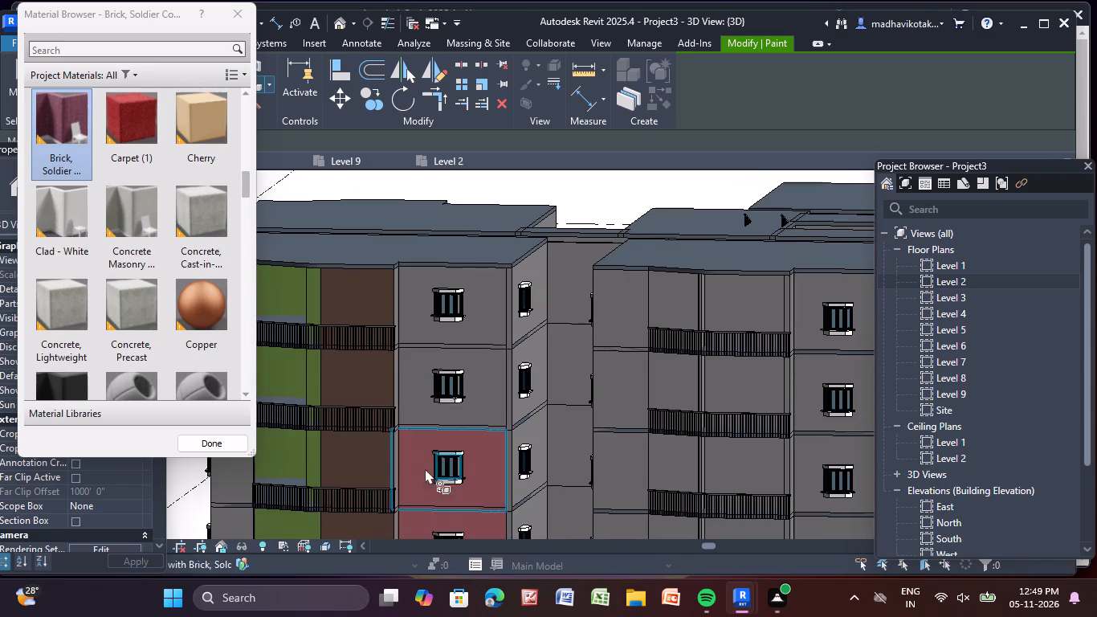
pyautogui.click(408, 399)
pyautogui.moveTo(408, 399); pyautogui.dragTo(380, 452, button='middle')
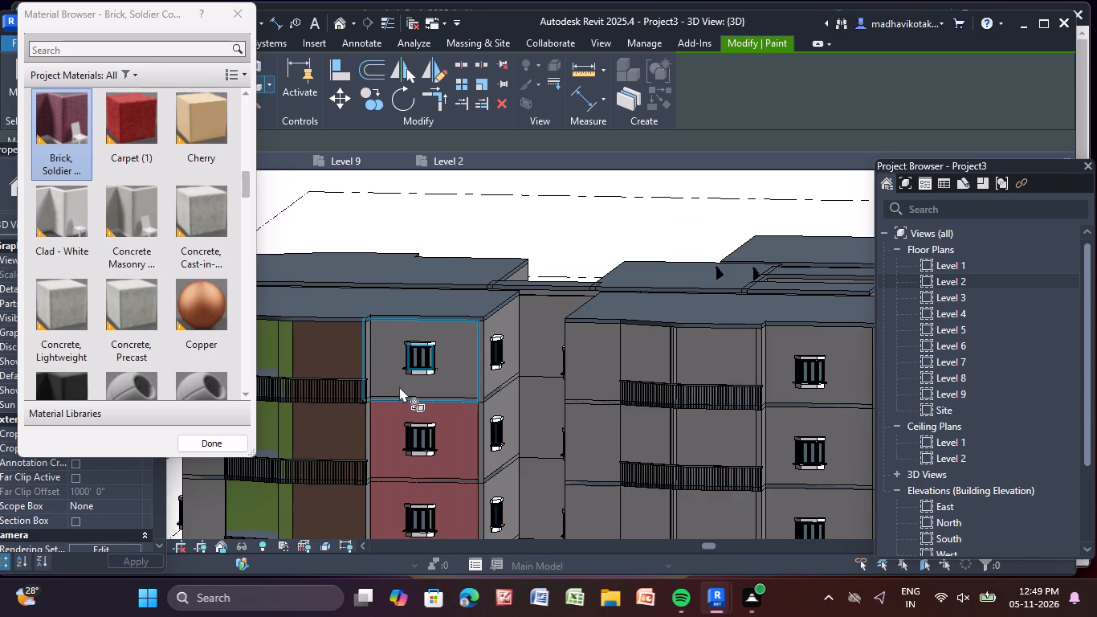
pyautogui.click(399, 386)
# Paint the narrow return face between the Earth panel and the window wall with Brick, Soldier on the fourth and fifth floors from the bottom.
pyautogui.scroll(-4, 400, 398)
pyautogui.moveTo(401, 409); pyautogui.dragTo(518, 290, button='middle')
pyautogui.scroll(3, 493, 378)
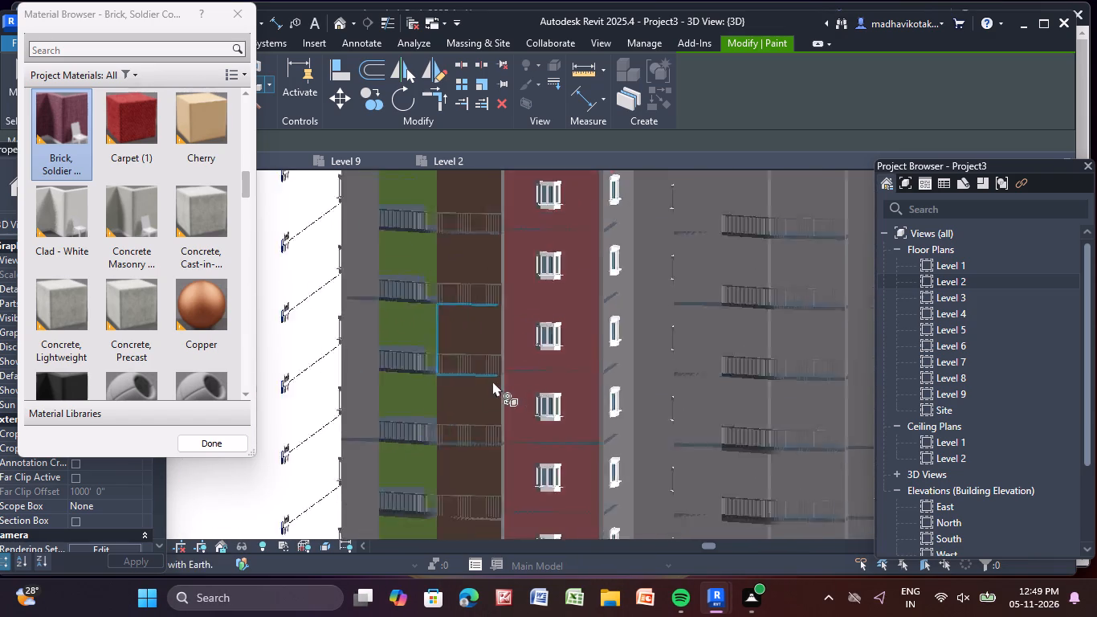
pyautogui.scroll(17, 492, 381)
pyautogui.scroll(6, 472, 382)
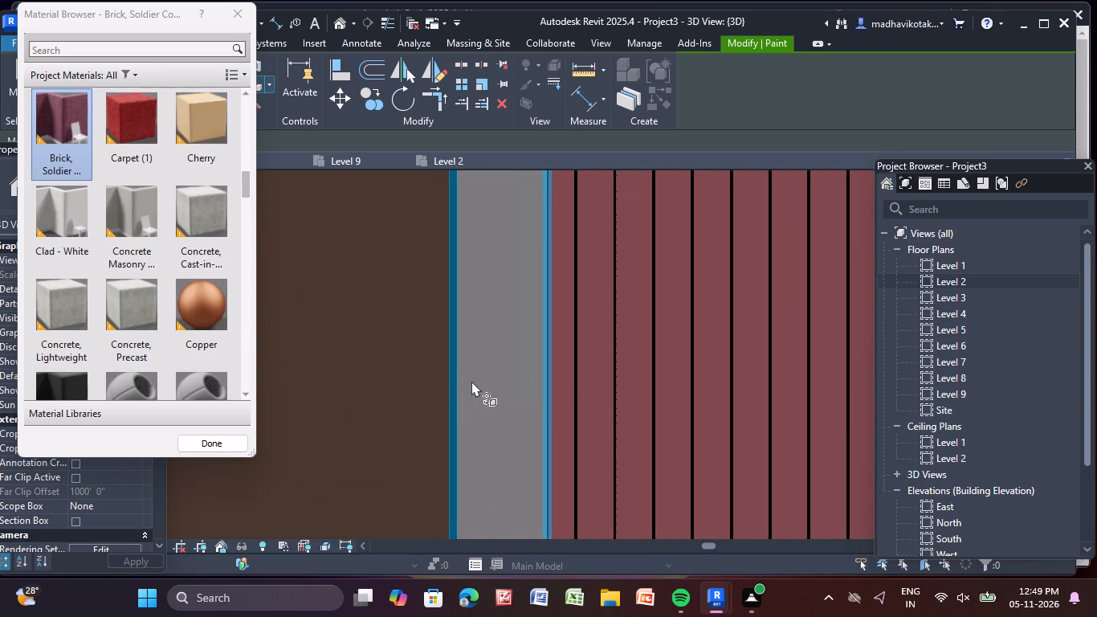
pyautogui.click(478, 376)
pyautogui.scroll(-6, 478, 376)
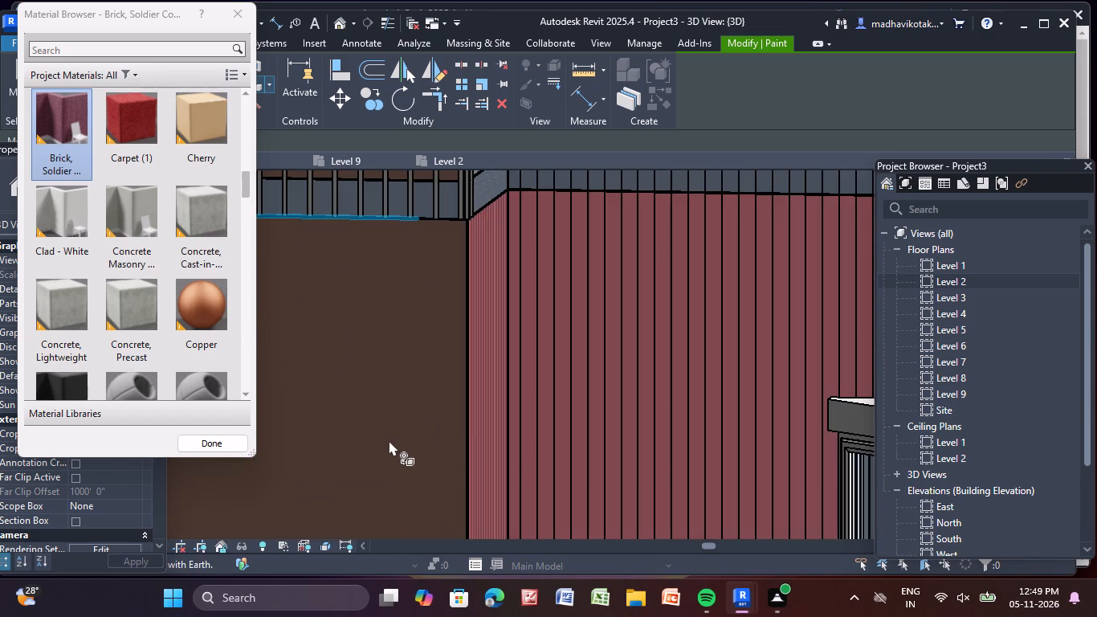
pyautogui.moveTo(481, 363); pyautogui.dragTo(440, 532, button='middle')
pyautogui.click(436, 296)
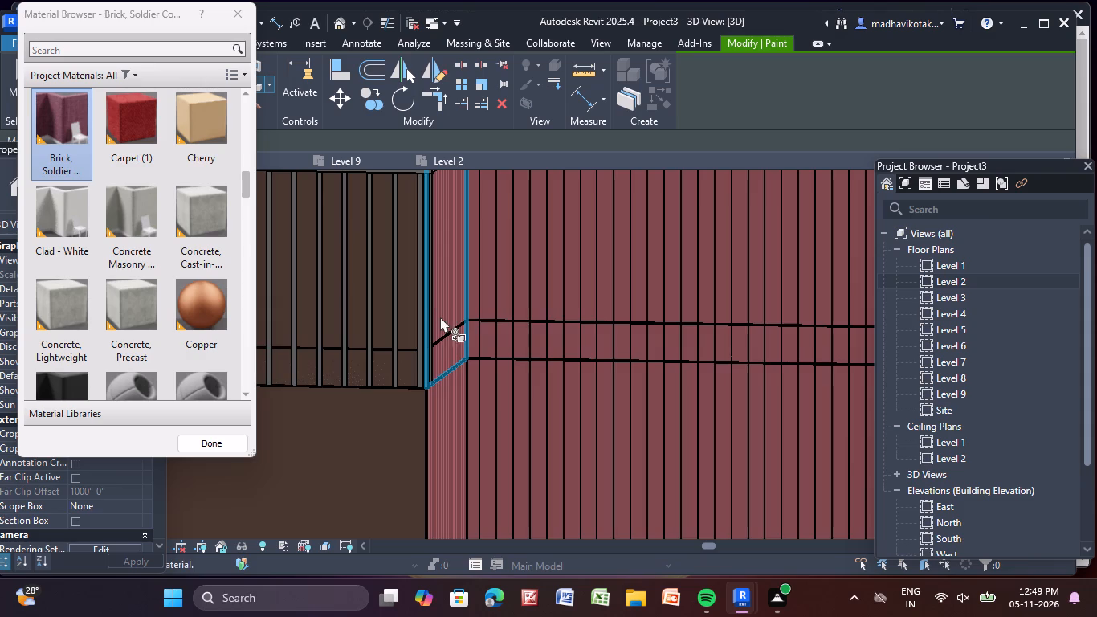
# Paint the narrow return face beside the window wall with Brick, Soldier on the two uppermost floors.
pyautogui.scroll(-4, 383, 423)
pyautogui.moveTo(381, 431); pyautogui.dragTo(367, 616, button='middle')
pyautogui.moveTo(394, 305); pyautogui.dragTo(394, 561, button='middle')
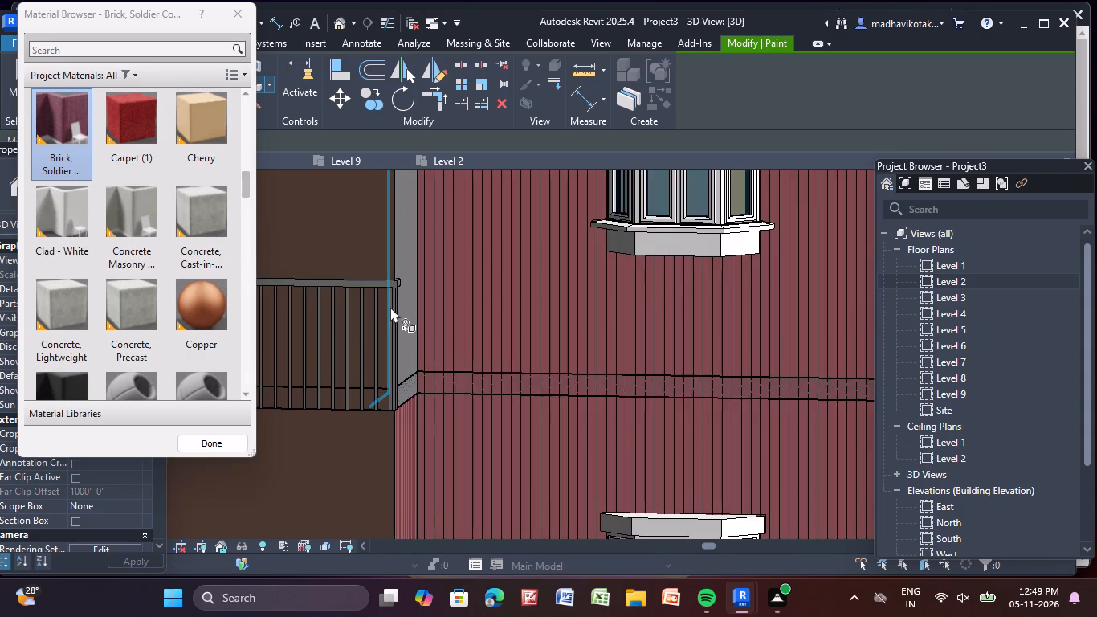
pyautogui.scroll(2, 390, 307)
pyautogui.click(406, 304)
pyautogui.scroll(-7, 406, 304)
pyautogui.moveTo(406, 314); pyautogui.dragTo(345, 611, button='middle')
pyautogui.scroll(7, 346, 344)
pyautogui.click(345, 342)
# Paint the narrow return face beside the window wall with Brick, Soldier on the two lowest floors.
pyautogui.scroll(-7, 341, 341)
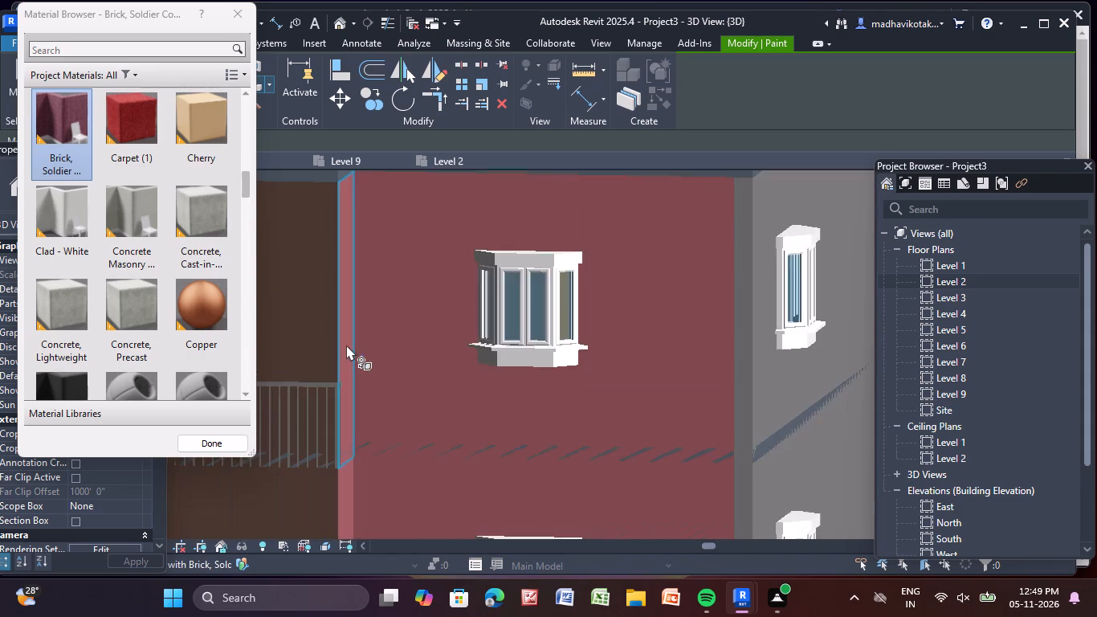
pyautogui.scroll(-12, 346, 345)
pyautogui.moveTo(357, 415); pyautogui.dragTo(387, 314, button='middle')
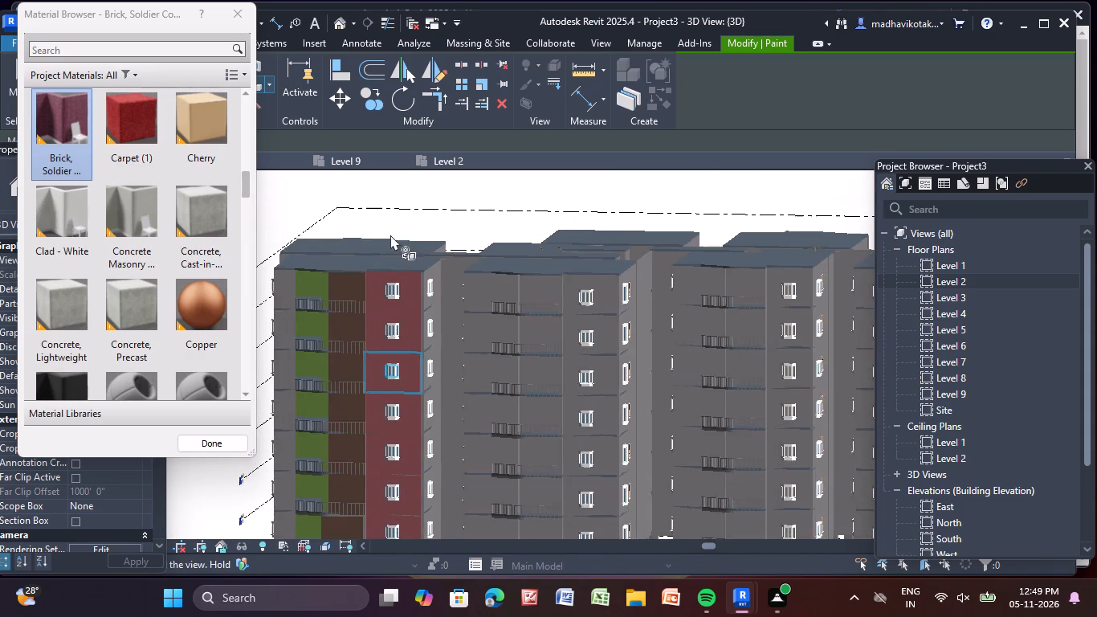
pyautogui.moveTo(434, 501); pyautogui.dragTo(482, 404, button='middle')
pyautogui.scroll(10, 480, 407)
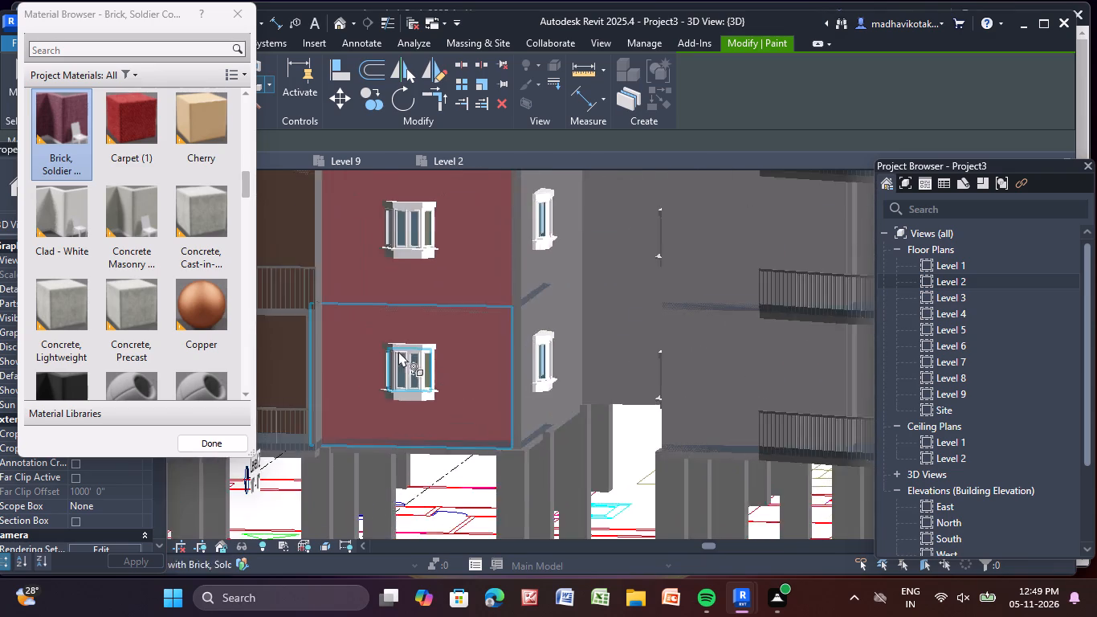
pyautogui.scroll(4, 398, 351)
pyautogui.moveTo(324, 366); pyautogui.dragTo(731, 447, button='middle')
pyautogui.scroll(5, 666, 441)
pyautogui.click(646, 420)
pyautogui.scroll(-5, 645, 419)
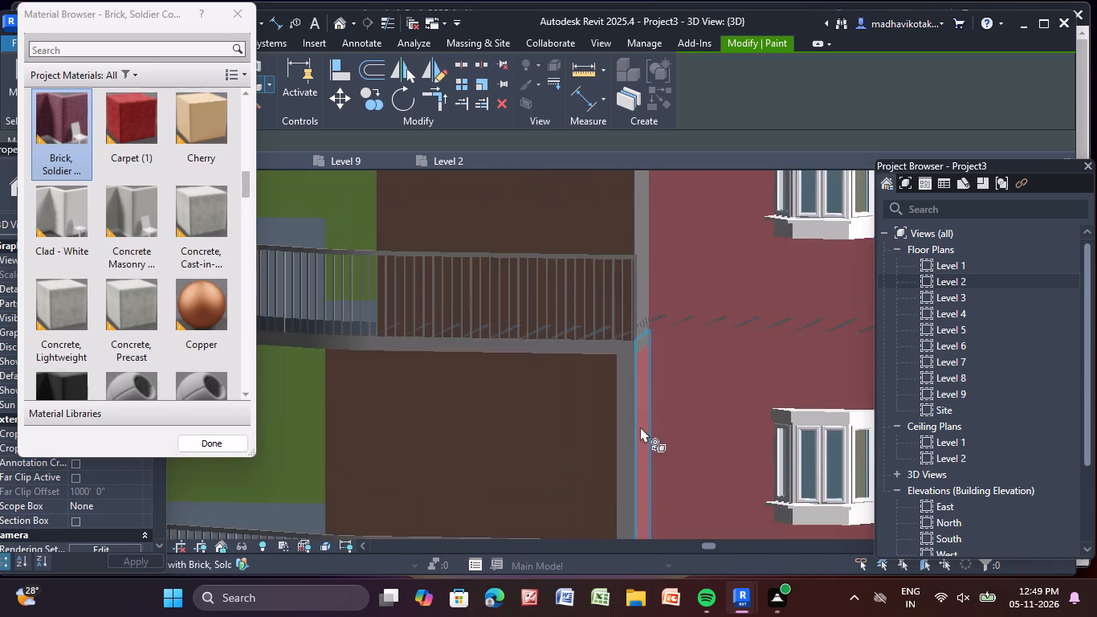
pyautogui.moveTo(640, 427); pyautogui.dragTo(520, 567, button='middle')
pyautogui.scroll(4, 502, 464)
pyautogui.click(532, 415)
# Paint the remaining grey return face beside the window wall with Brick, Soldier on the third floor from the bottom.
pyautogui.scroll(-4, 531, 415)
pyautogui.moveTo(532, 419); pyautogui.dragTo(532, 419, button='middle')
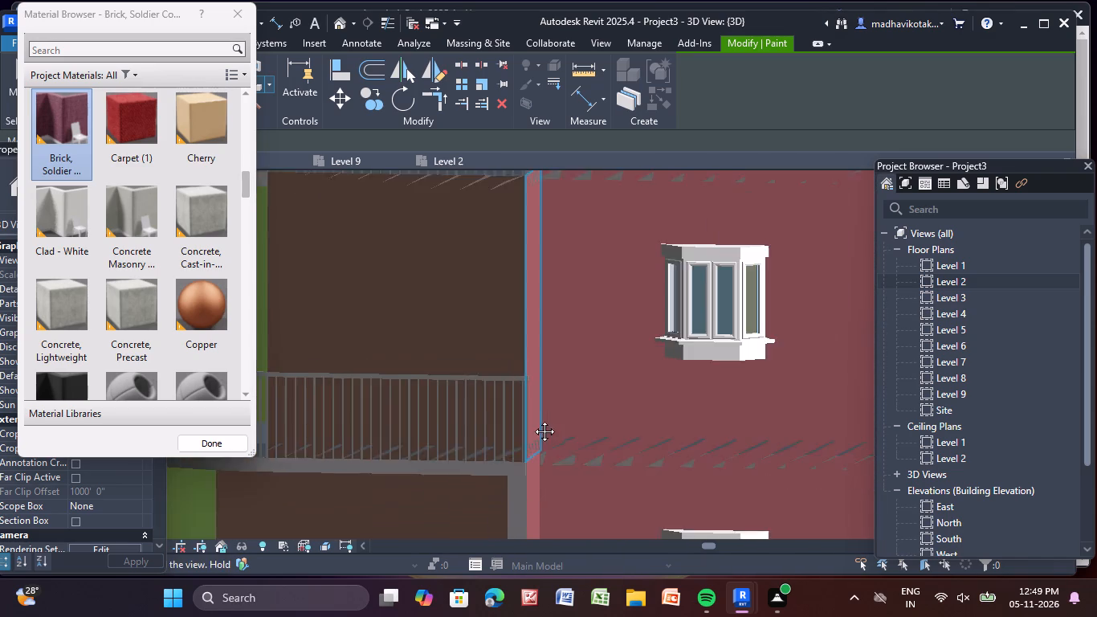
pyautogui.moveTo(532, 419); pyautogui.dragTo(387, 616, button='middle')
pyautogui.scroll(3, 388, 324)
pyautogui.moveTo(388, 324); pyautogui.dragTo(381, 481, button='middle')
pyautogui.scroll(3, 369, 440)
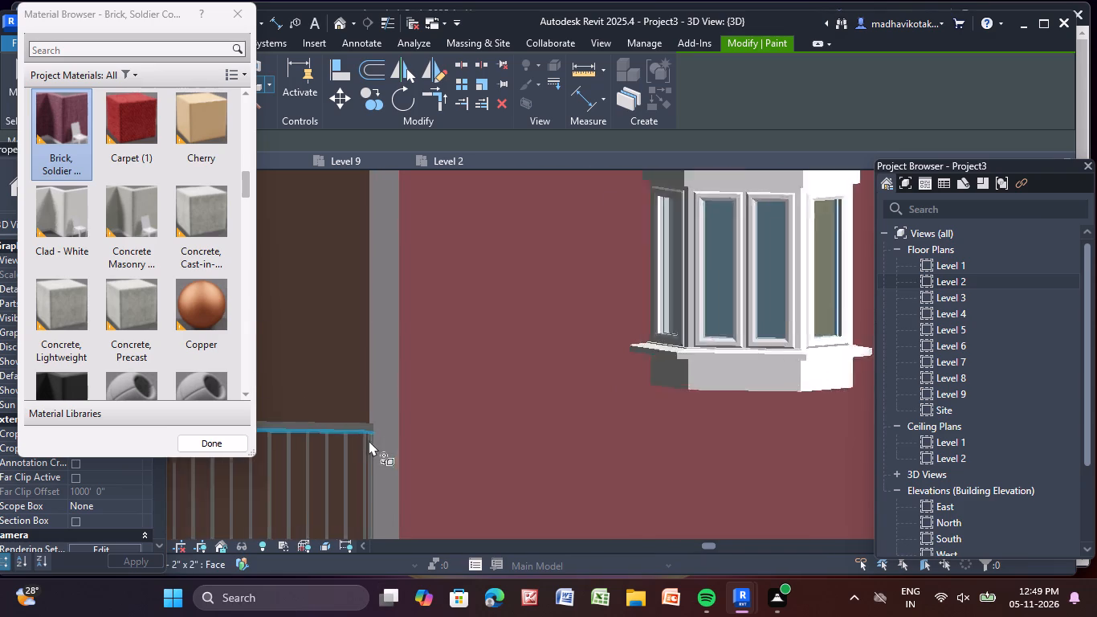
pyautogui.scroll(1, 369, 440)
pyautogui.click(398, 407)
pyautogui.scroll(-5, 398, 407)
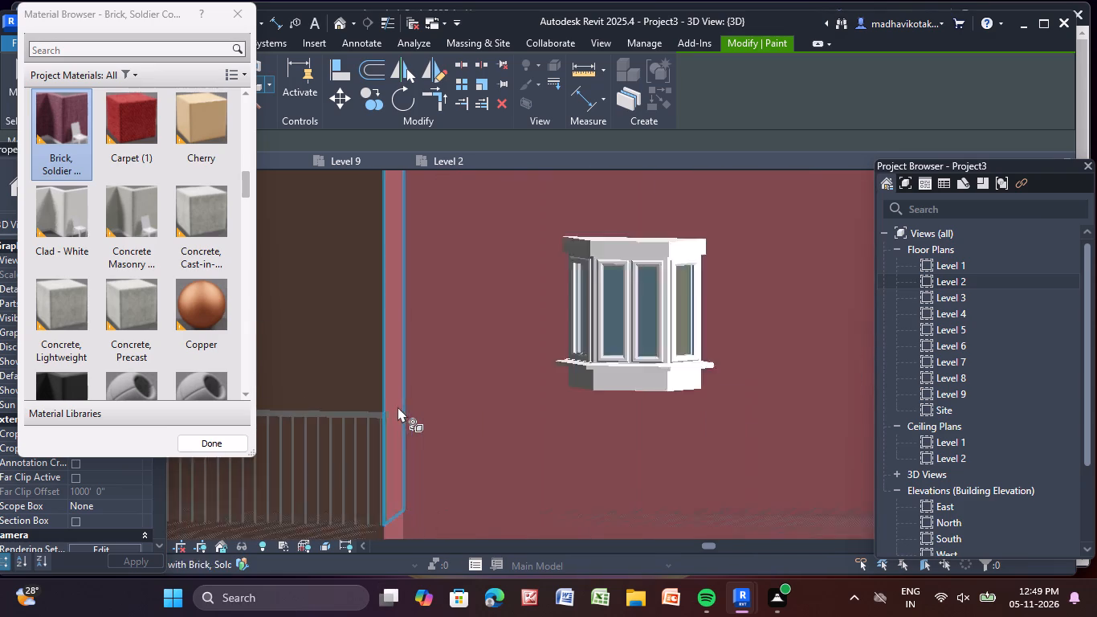
# Paint the grey outer corner wall beside the Grass balcony panels with Brick, Soldier on the three lowest floors.
pyautogui.scroll(-1, 398, 407)
pyautogui.moveTo(398, 407); pyautogui.dragTo(347, 558, button='middle')
pyautogui.scroll(-6, 356, 409)
pyautogui.moveTo(511, 426); pyautogui.dragTo(525, 427, button='middle')
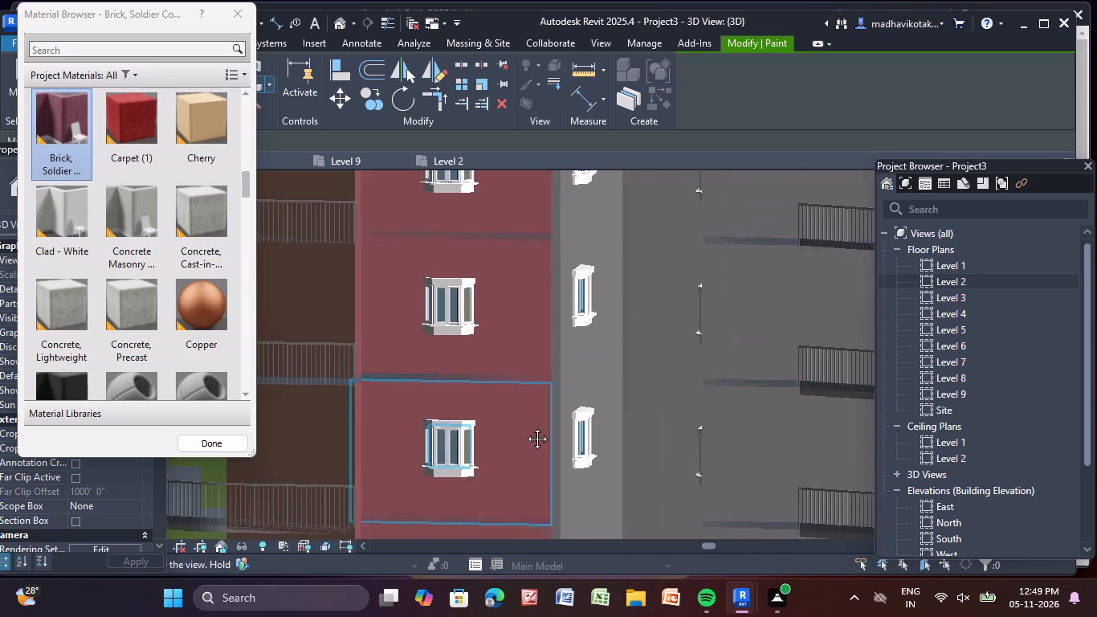
pyautogui.moveTo(525, 427); pyautogui.dragTo(837, 318, button='middle')
pyautogui.scroll(-3, 708, 381)
pyautogui.click(486, 437)
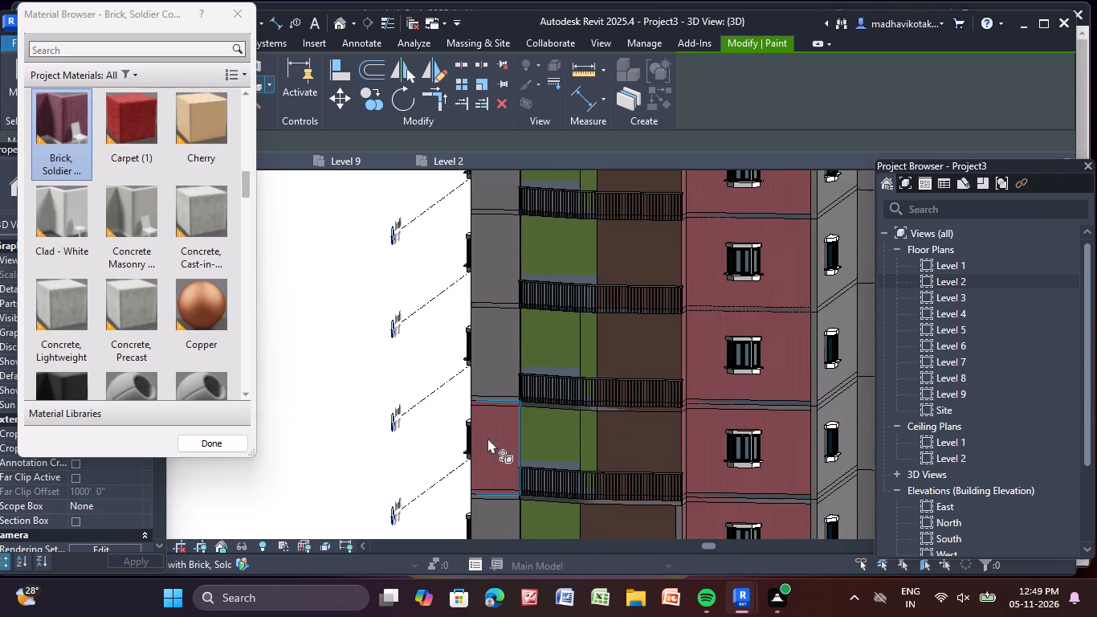
pyautogui.moveTo(486, 438); pyautogui.dragTo(555, 299, button='middle')
pyautogui.click(564, 407)
pyautogui.moveTo(564, 407); pyautogui.dragTo(499, 598, button='middle')
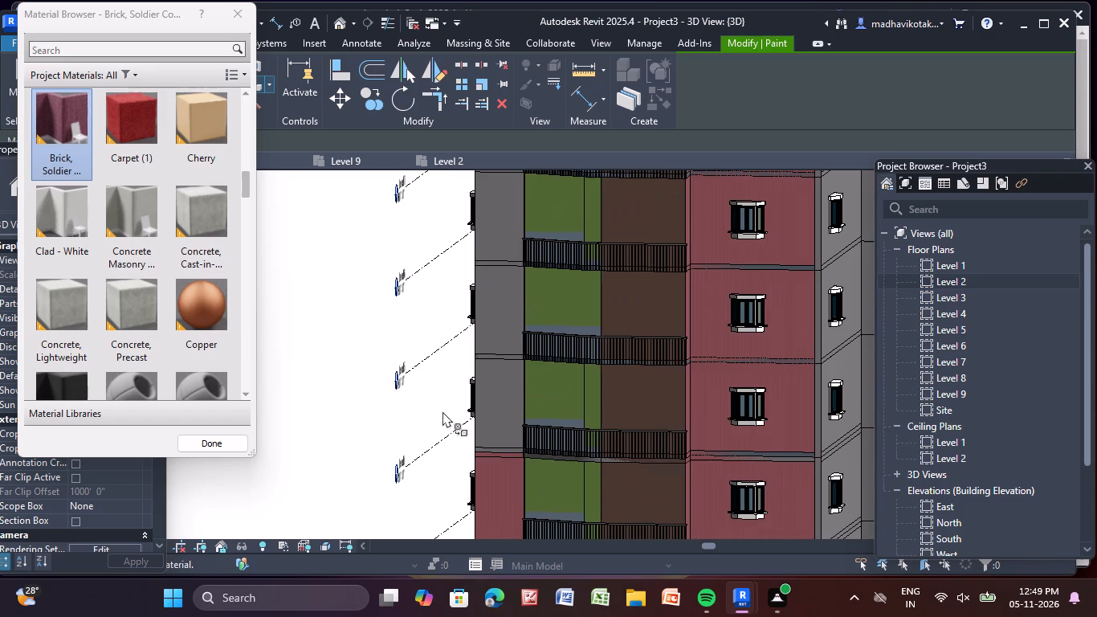
pyautogui.click(500, 395)
# Paint the grey outer corner wall beside the Grass panels with Brick, Soldier on the four upper floors.
pyautogui.moveTo(495, 423); pyautogui.dragTo(475, 536, button='middle')
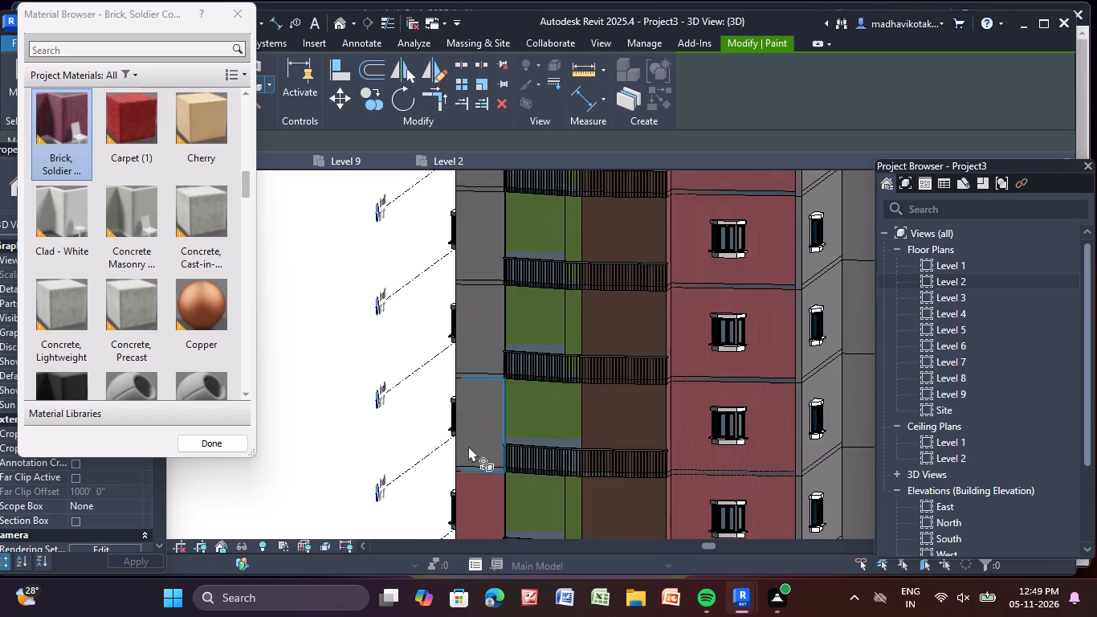
pyautogui.click(473, 442)
pyautogui.moveTo(473, 442); pyautogui.dragTo(426, 572, button='middle')
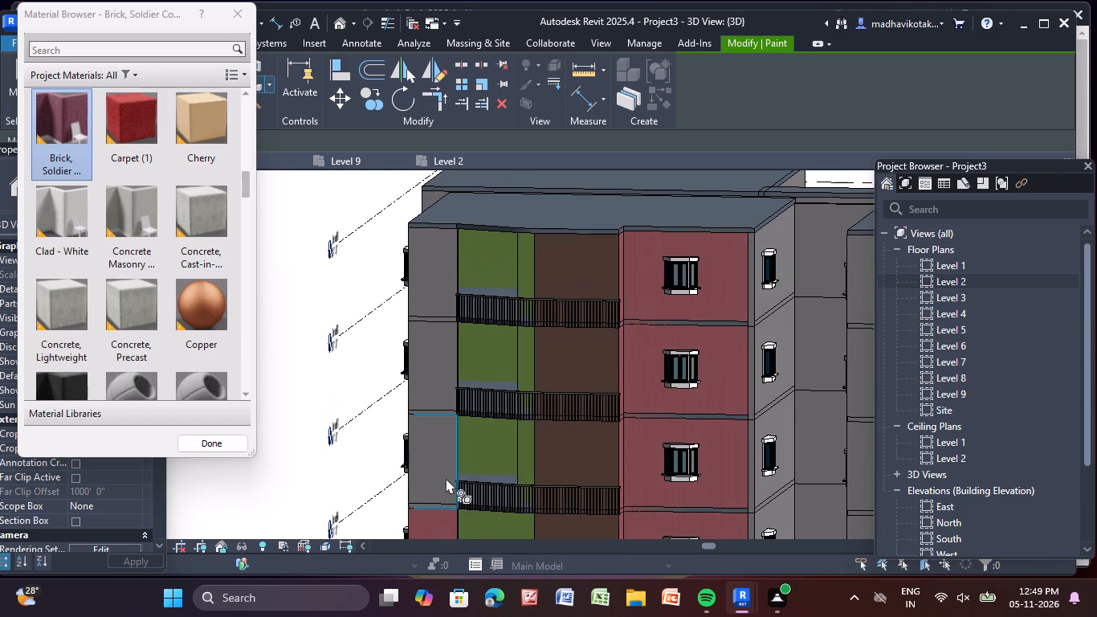
pyautogui.click(442, 474)
pyautogui.click(426, 370)
pyautogui.moveTo(426, 370); pyautogui.dragTo(373, 448, button='middle')
pyautogui.click(369, 350)
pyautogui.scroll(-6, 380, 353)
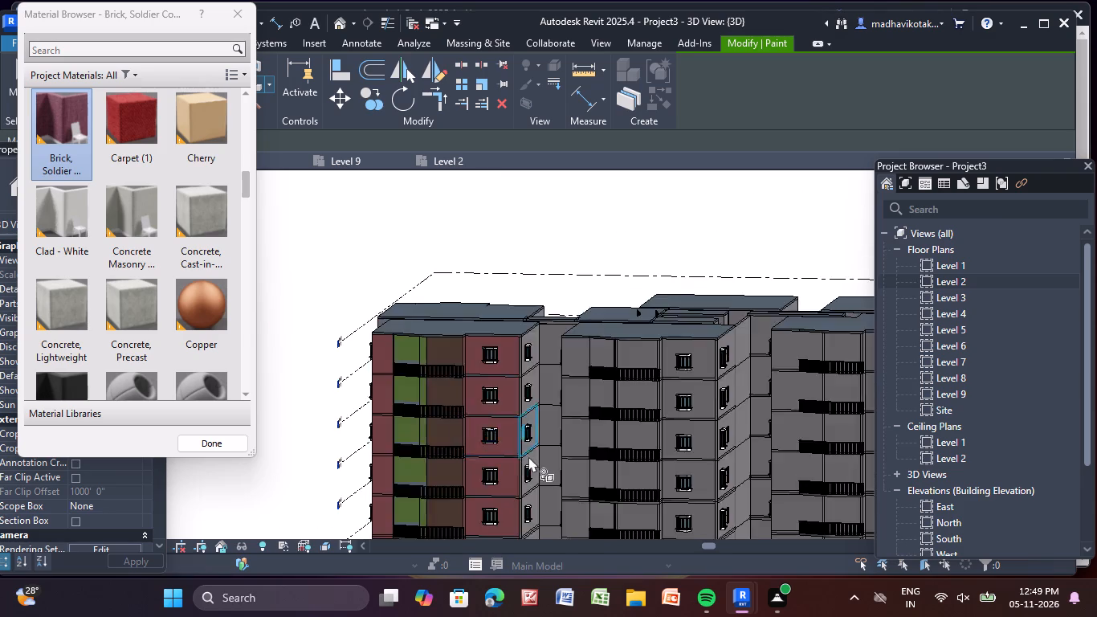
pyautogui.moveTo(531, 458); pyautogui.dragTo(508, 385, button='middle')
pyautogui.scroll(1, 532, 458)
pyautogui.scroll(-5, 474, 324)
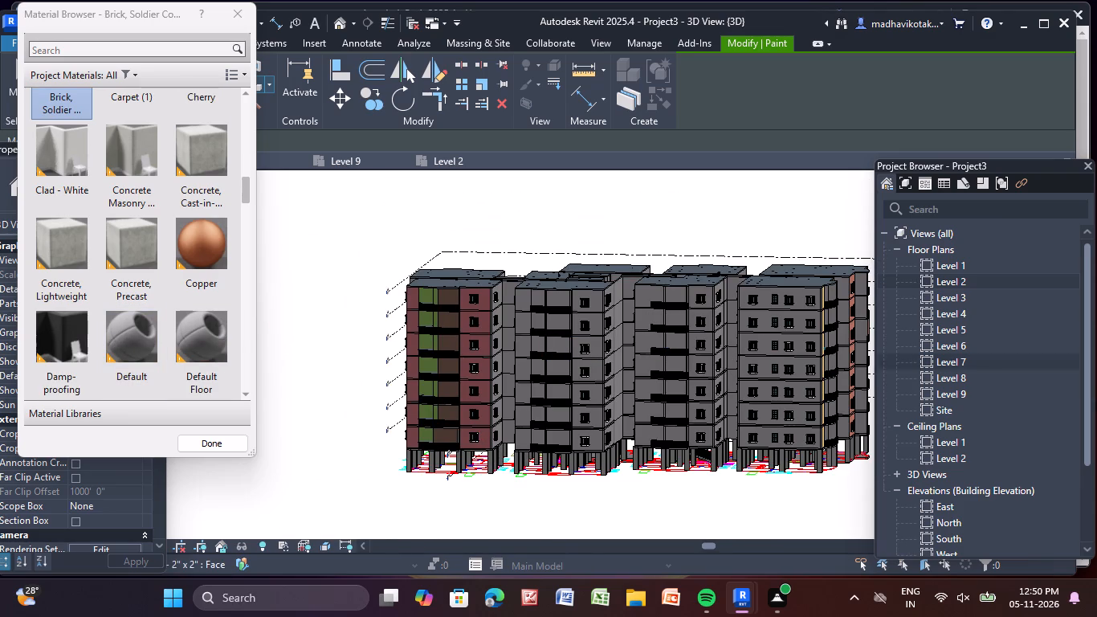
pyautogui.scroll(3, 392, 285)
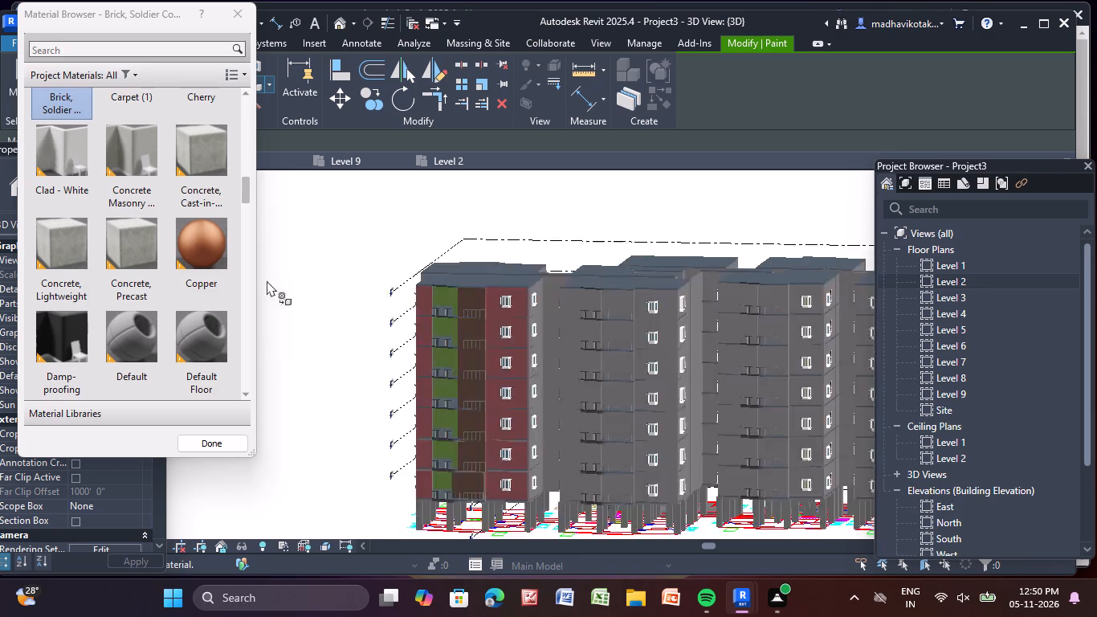
# Paint the wall panel behind the balcony railing nearest the windows on the second tower with Brick, Soldier on the four upper floors.
pyautogui.scroll(1, 267, 280)
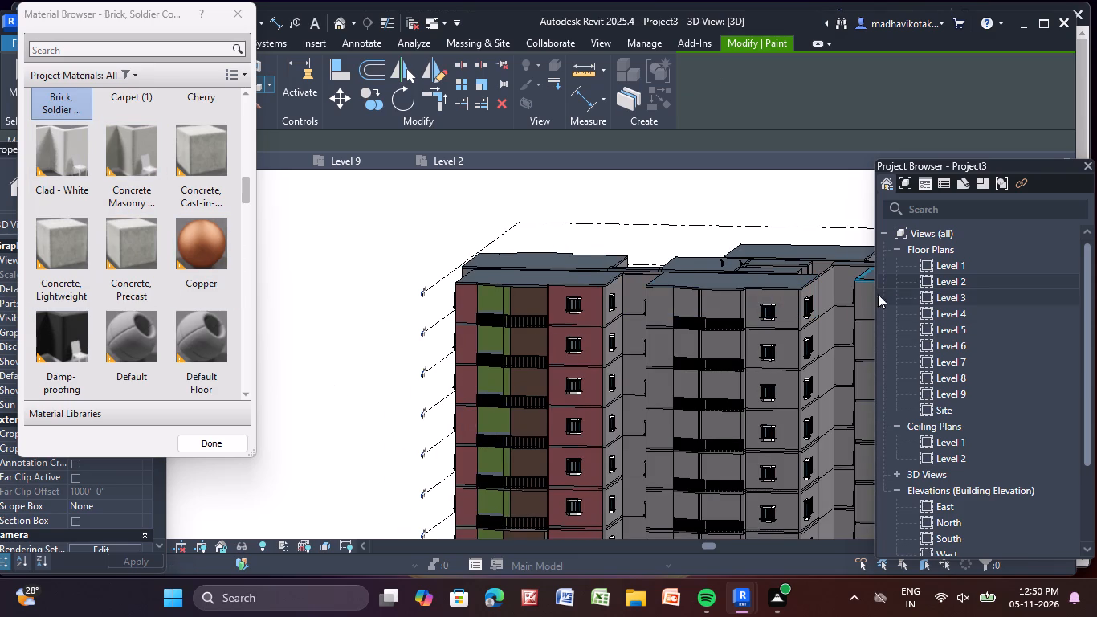
pyautogui.moveTo(553, 239); pyautogui.dragTo(379, 194, button='middle')
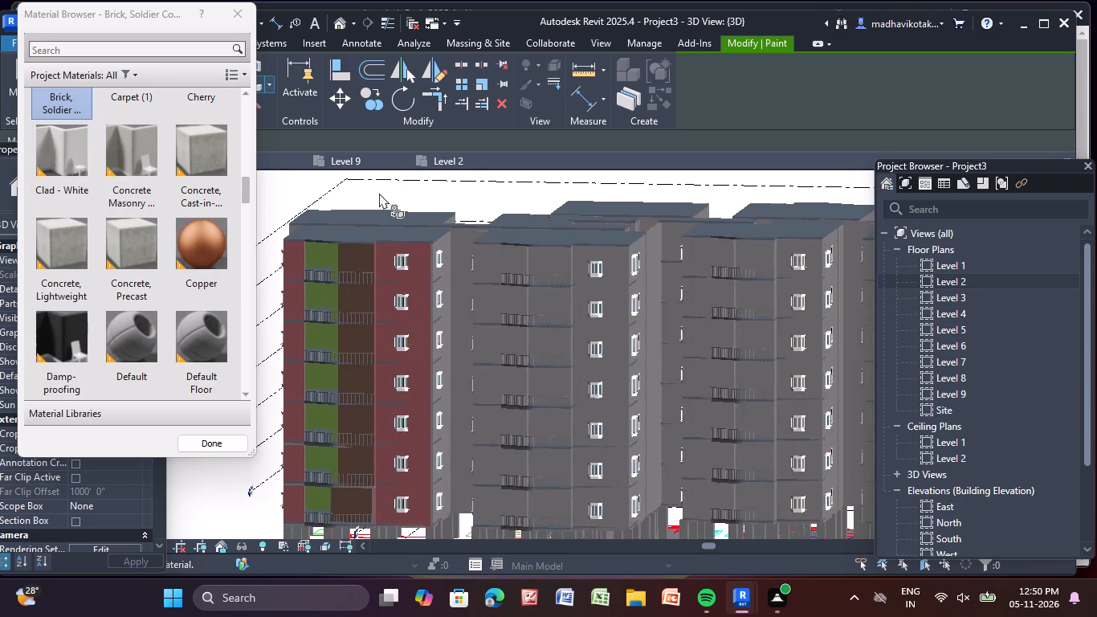
pyautogui.scroll(5, 542, 284)
pyautogui.click(544, 247)
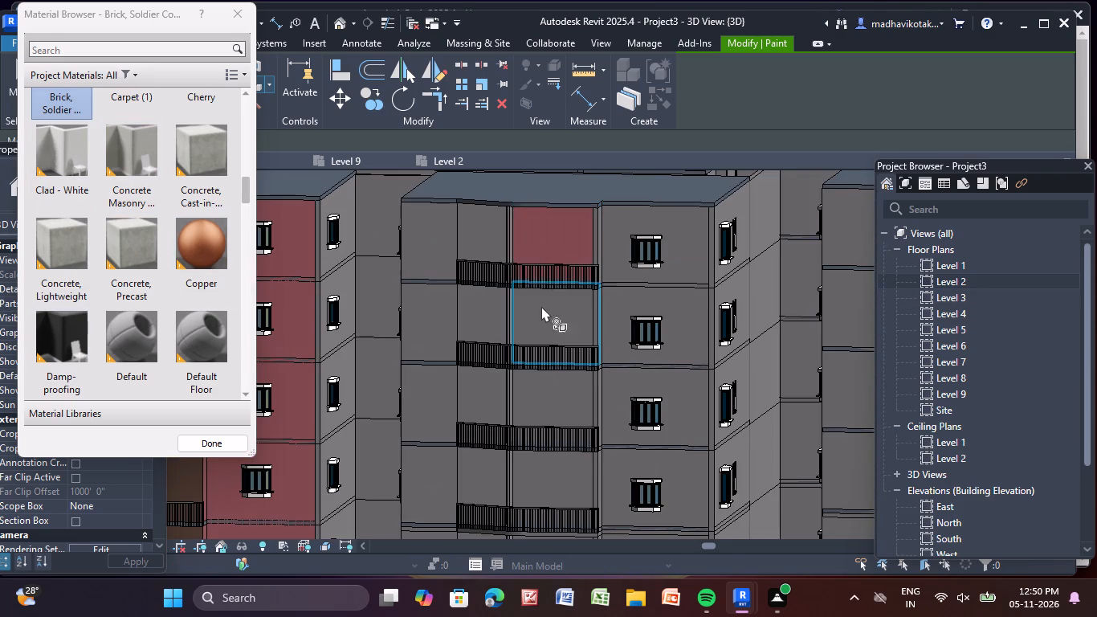
pyautogui.click(541, 314)
pyautogui.moveTo(557, 403); pyautogui.dragTo(548, 430)
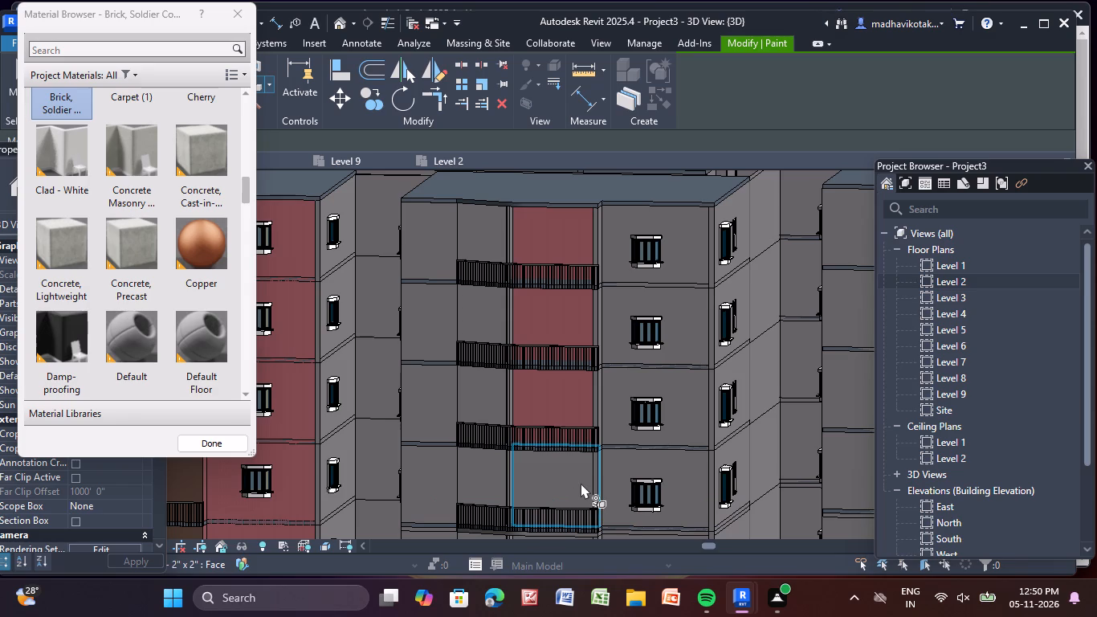
pyautogui.click(581, 483)
# Paint the same balcony wall panel of the second tower with Brick, Soldier on the three lowest floors.
pyautogui.moveTo(576, 481); pyautogui.dragTo(604, 260, button='middle')
pyautogui.click(597, 329)
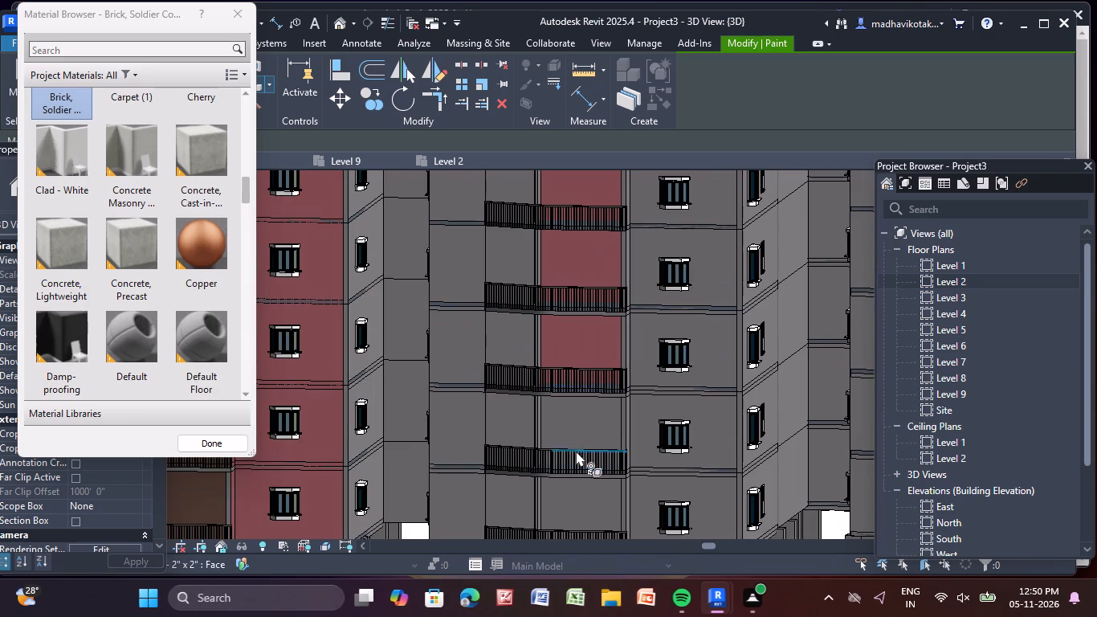
pyautogui.moveTo(587, 423); pyautogui.dragTo(588, 502)
pyautogui.click(587, 504)
pyautogui.moveTo(583, 497); pyautogui.dragTo(563, 310, button='middle')
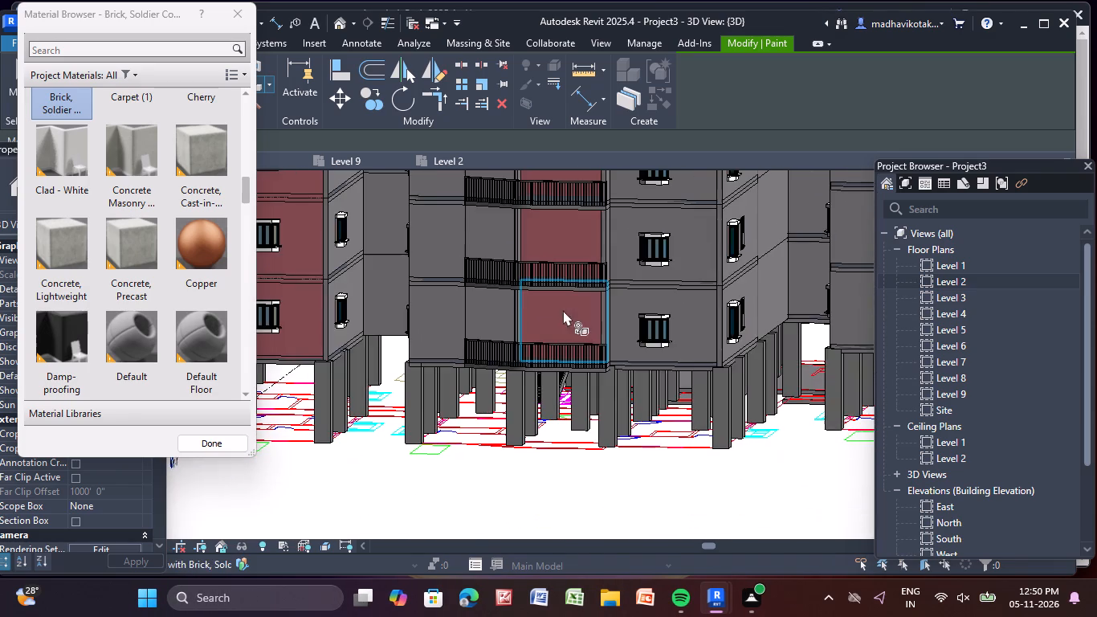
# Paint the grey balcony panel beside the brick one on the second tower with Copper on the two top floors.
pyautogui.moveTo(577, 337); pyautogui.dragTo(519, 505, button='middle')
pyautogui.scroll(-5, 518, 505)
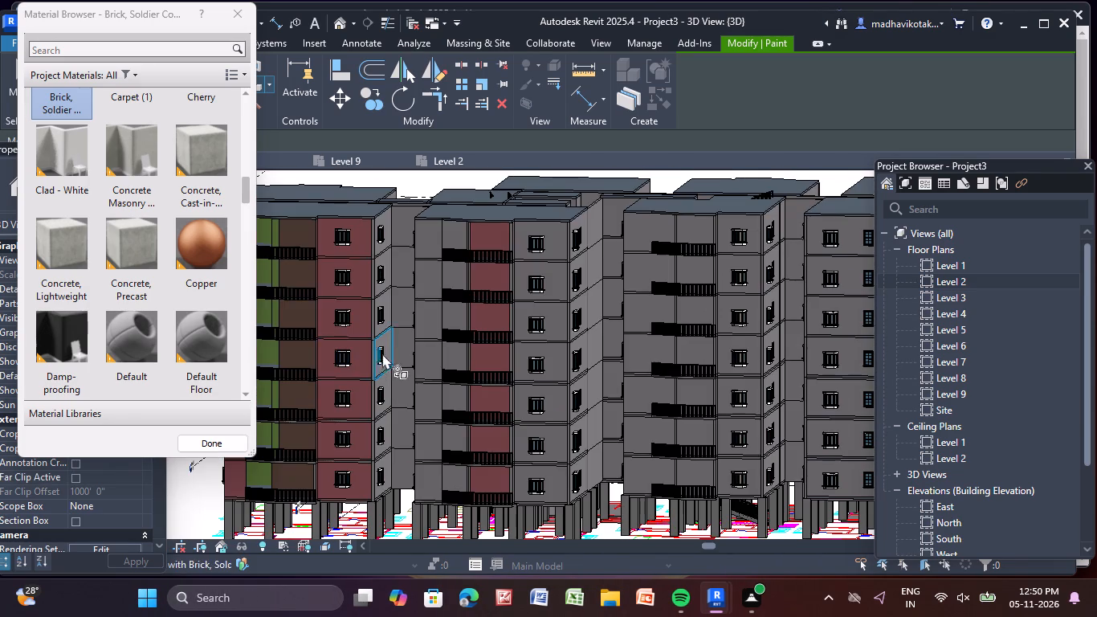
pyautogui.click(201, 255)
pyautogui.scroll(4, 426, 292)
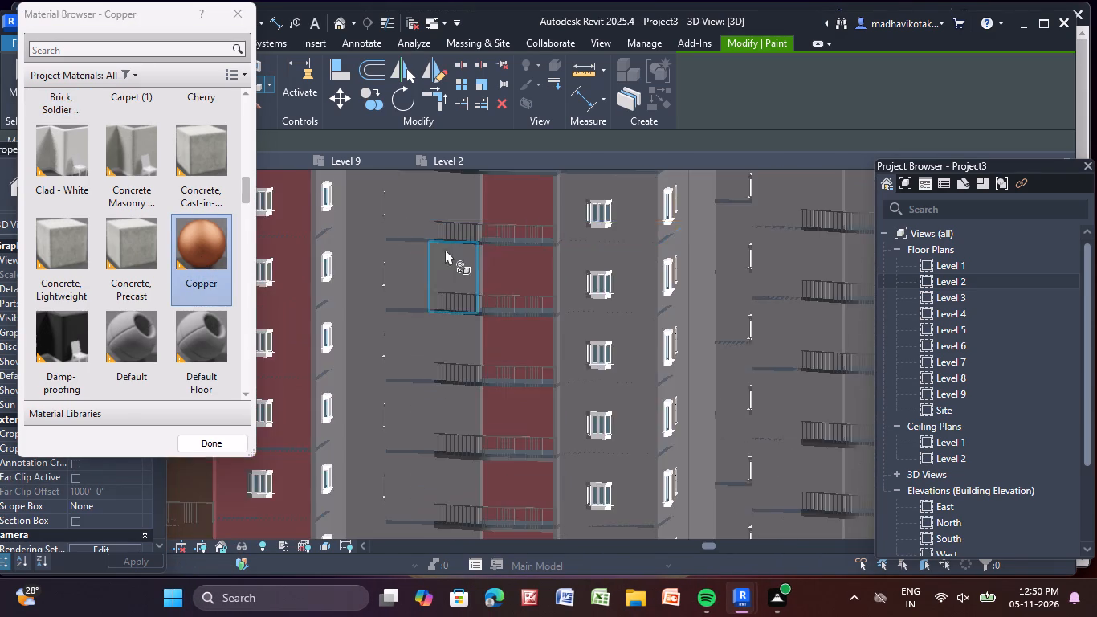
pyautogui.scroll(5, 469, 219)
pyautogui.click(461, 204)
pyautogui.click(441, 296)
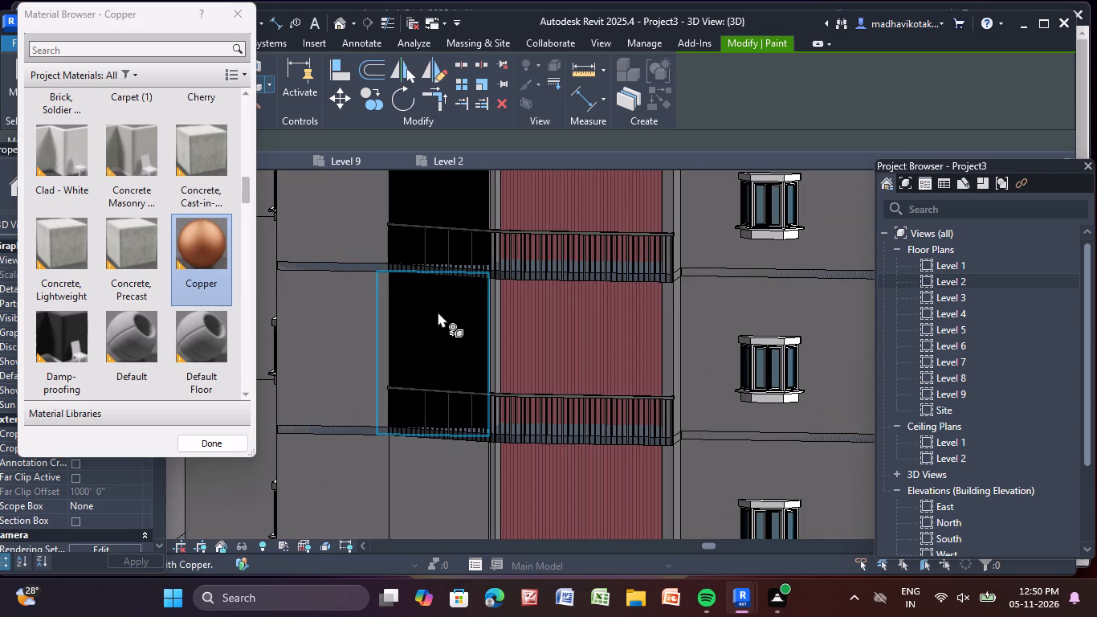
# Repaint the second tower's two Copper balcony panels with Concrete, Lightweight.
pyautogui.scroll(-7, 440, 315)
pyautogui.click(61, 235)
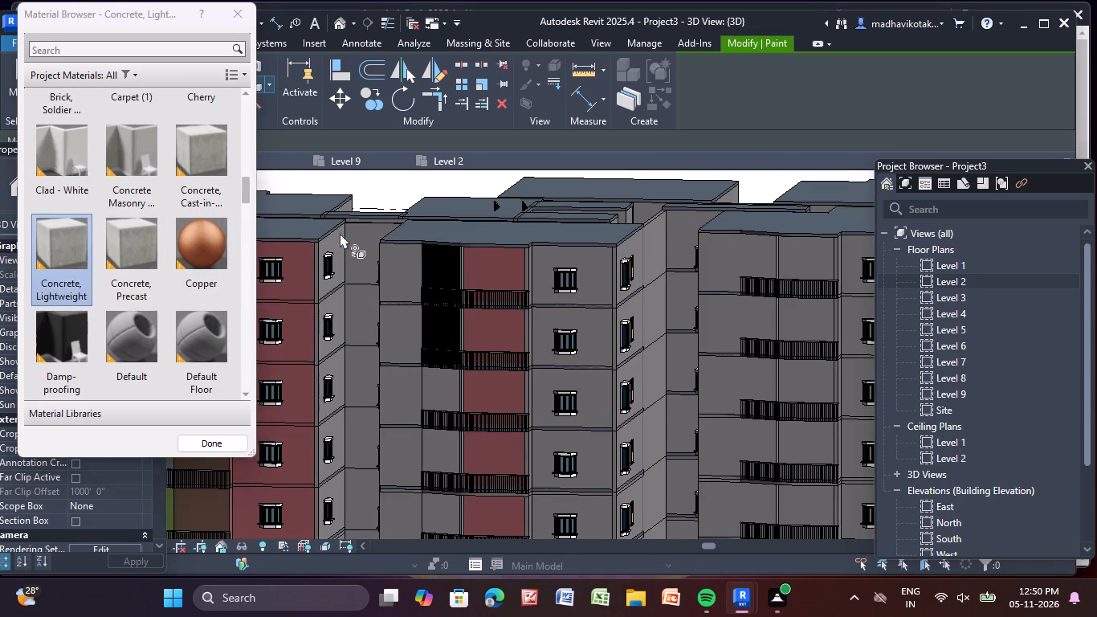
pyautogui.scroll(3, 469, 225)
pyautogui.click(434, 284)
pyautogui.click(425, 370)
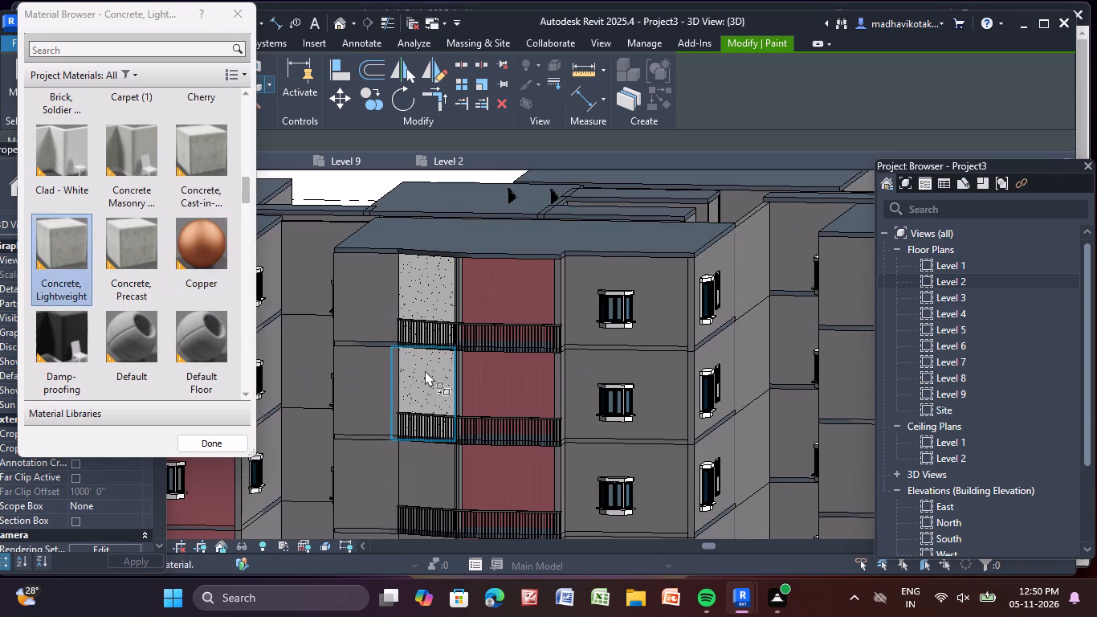
# Repaint the second tower's two Concrete, Lightweight balcony panels with Earth.
pyautogui.scroll(-7, 426, 370)
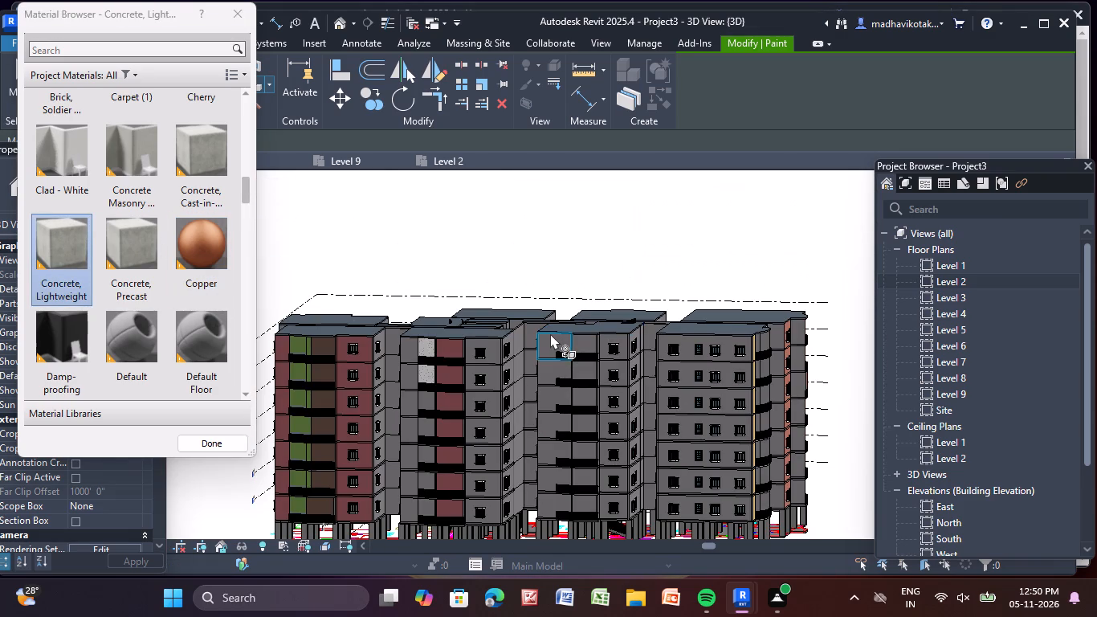
pyautogui.scroll(2, 164, 335)
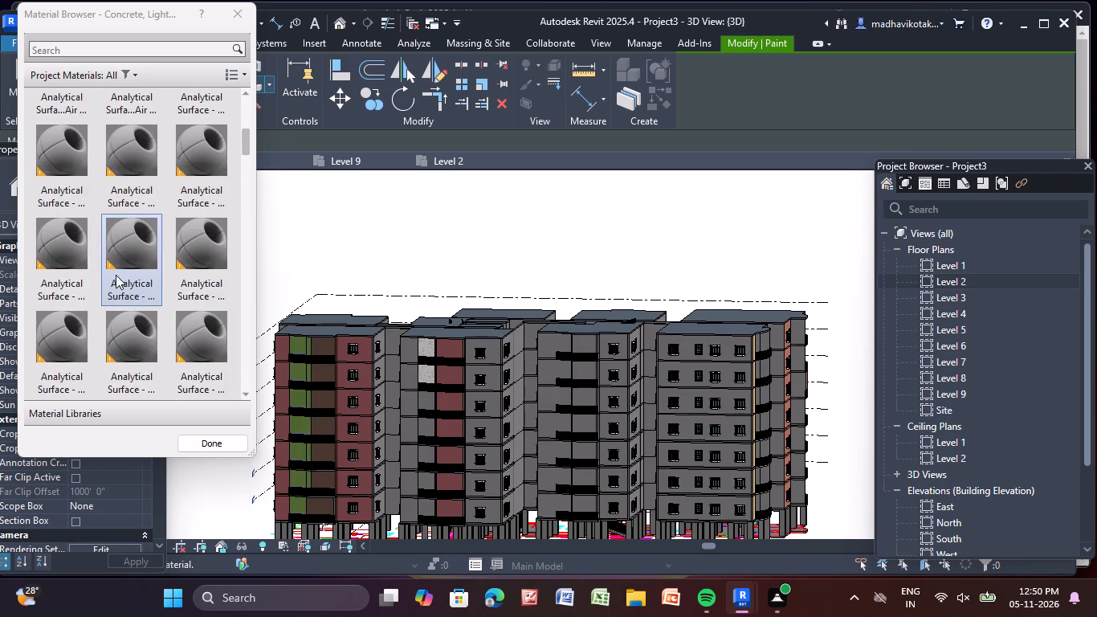
pyautogui.scroll(-4, 116, 275)
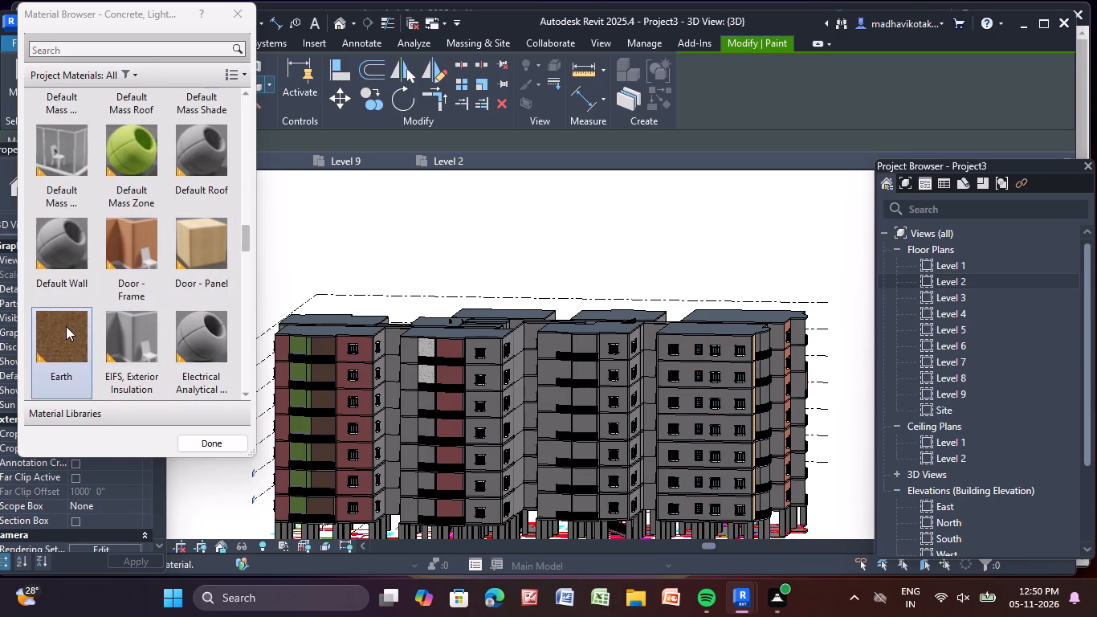
pyautogui.click(66, 326)
pyautogui.scroll(9, 442, 323)
pyautogui.click(398, 368)
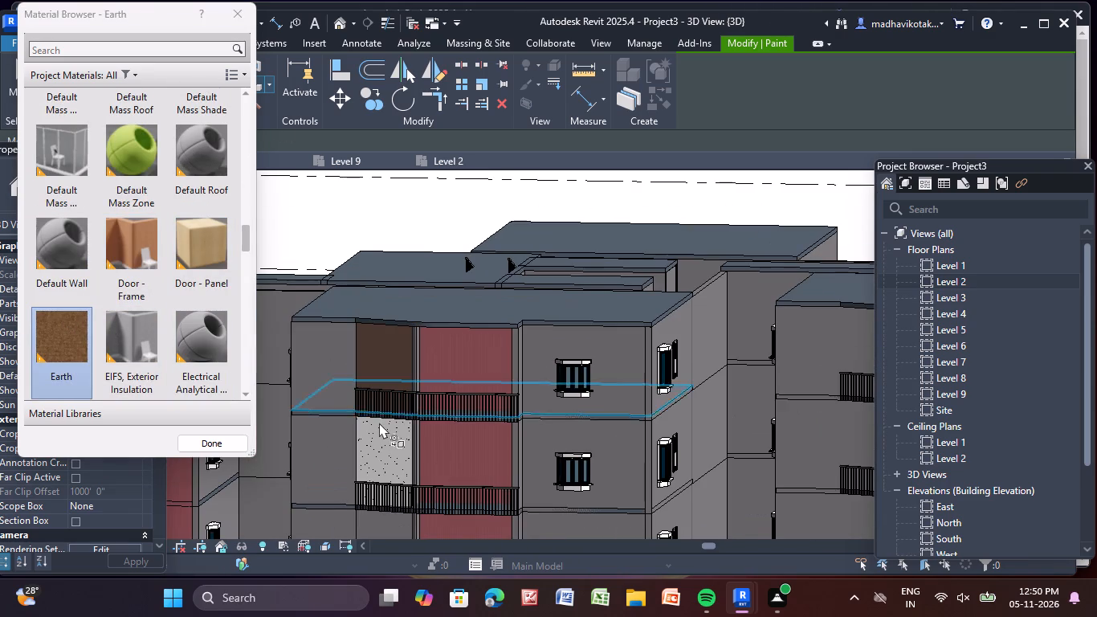
pyautogui.click(379, 432)
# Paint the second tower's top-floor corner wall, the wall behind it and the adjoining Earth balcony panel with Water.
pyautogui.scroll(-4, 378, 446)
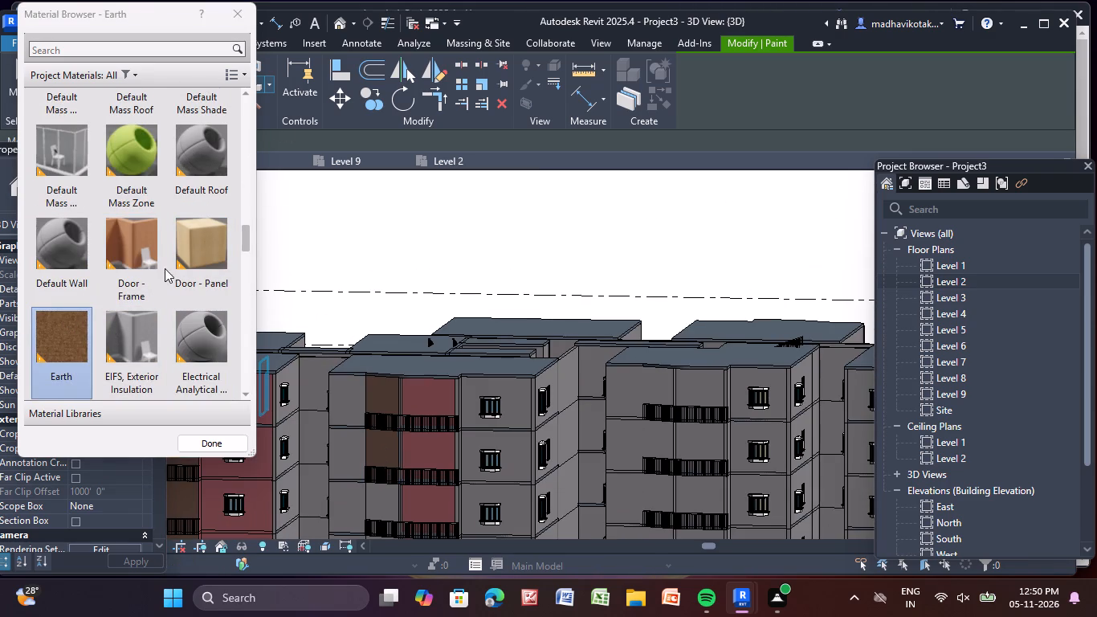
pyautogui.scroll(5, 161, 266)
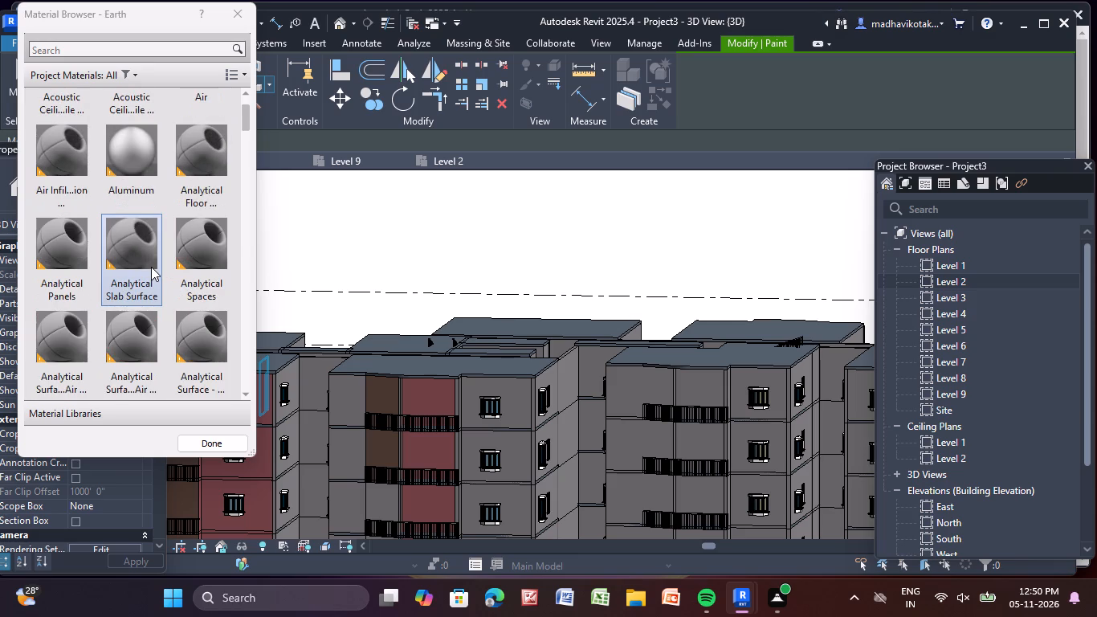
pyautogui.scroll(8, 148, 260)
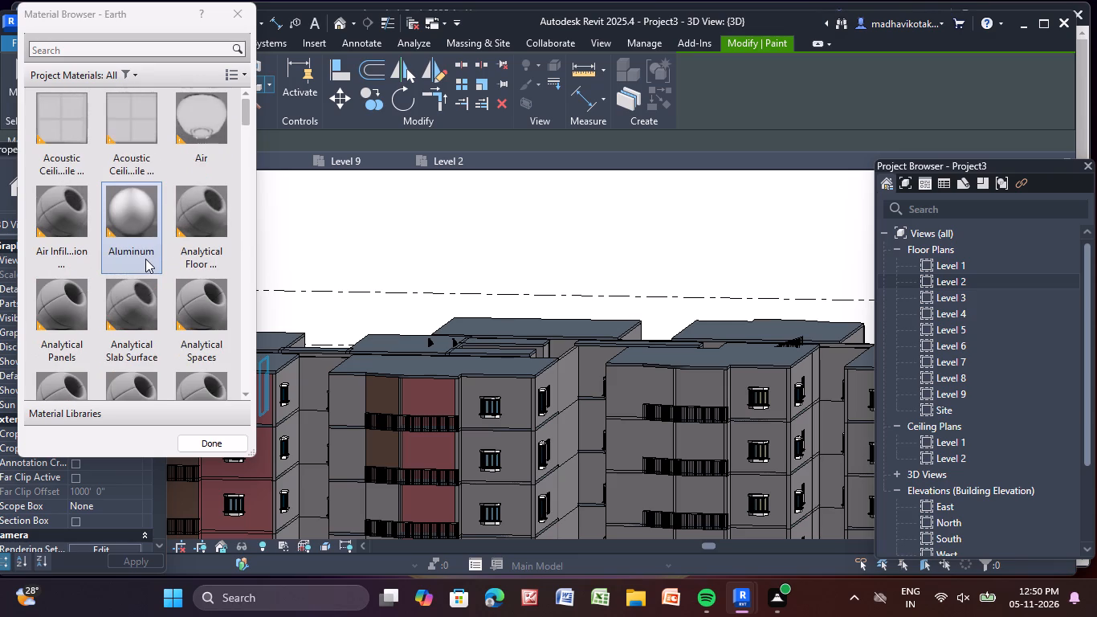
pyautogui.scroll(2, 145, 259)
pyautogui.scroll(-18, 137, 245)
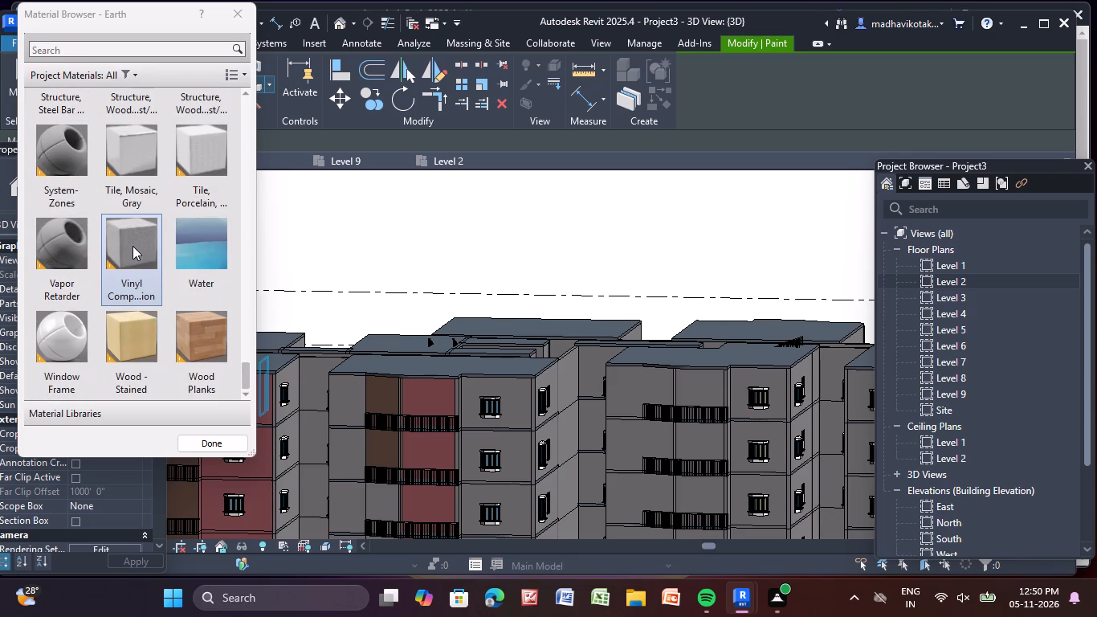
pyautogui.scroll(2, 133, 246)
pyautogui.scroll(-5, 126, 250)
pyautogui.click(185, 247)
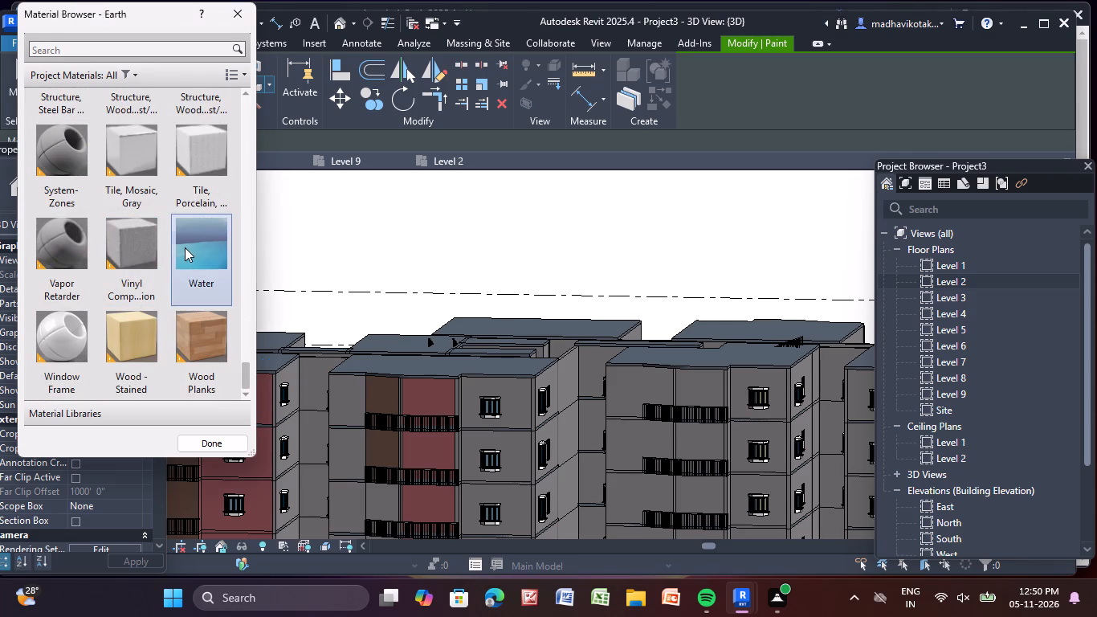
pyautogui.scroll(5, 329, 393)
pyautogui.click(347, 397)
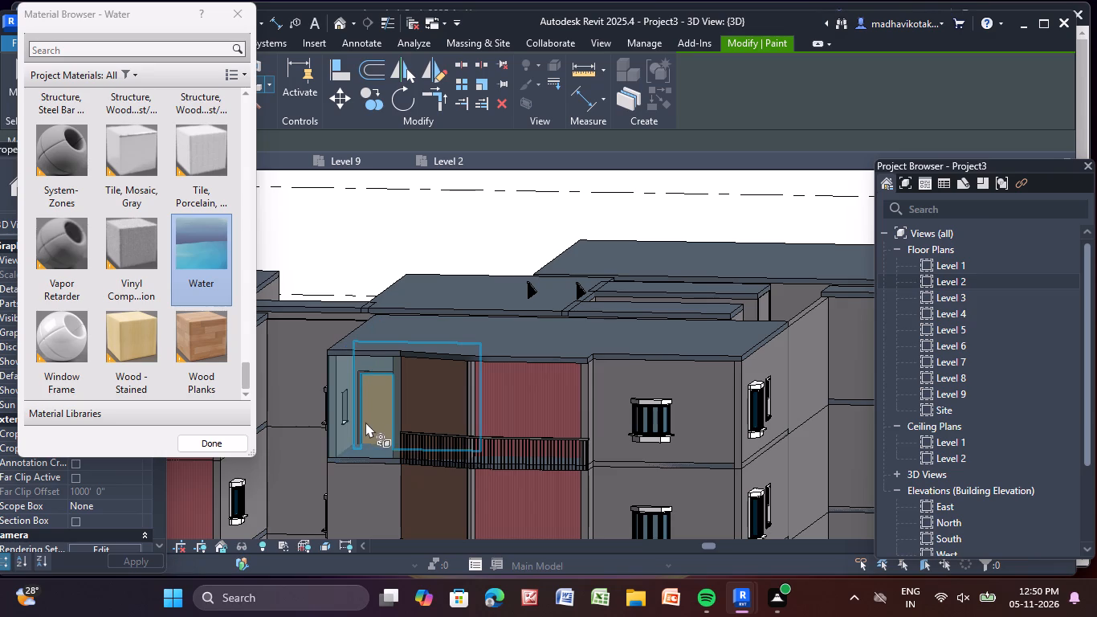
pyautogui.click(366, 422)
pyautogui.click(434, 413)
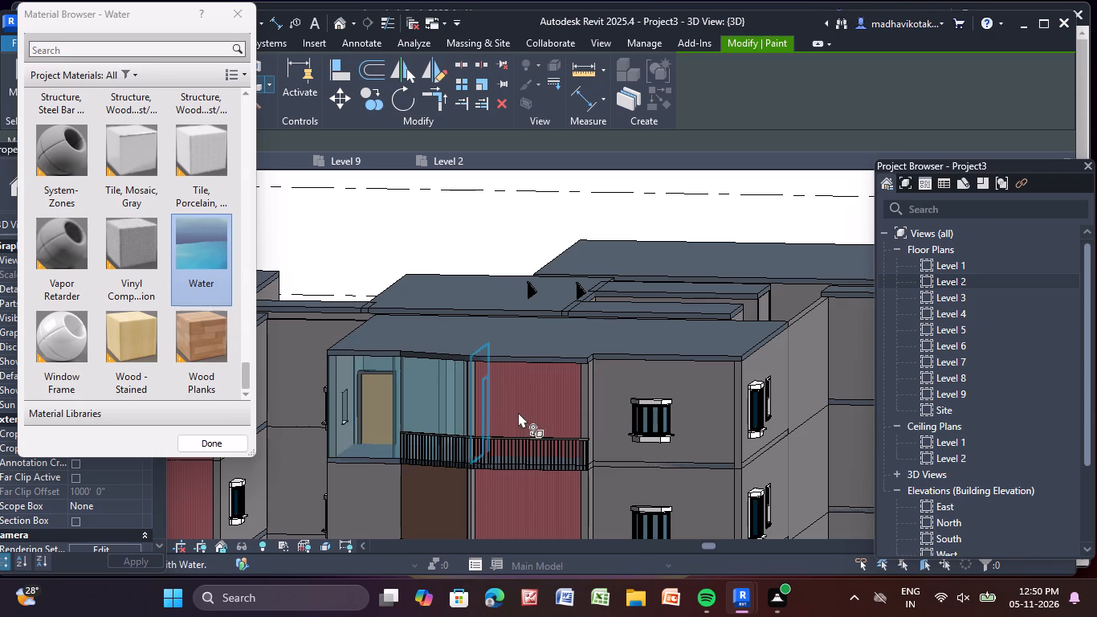
# Paint the recessed connecting wall between the first and second towers with Parking Stripe on the two top floors.
pyautogui.scroll(-4, 466, 456)
pyautogui.moveTo(467, 458); pyautogui.dragTo(553, 317, button='middle')
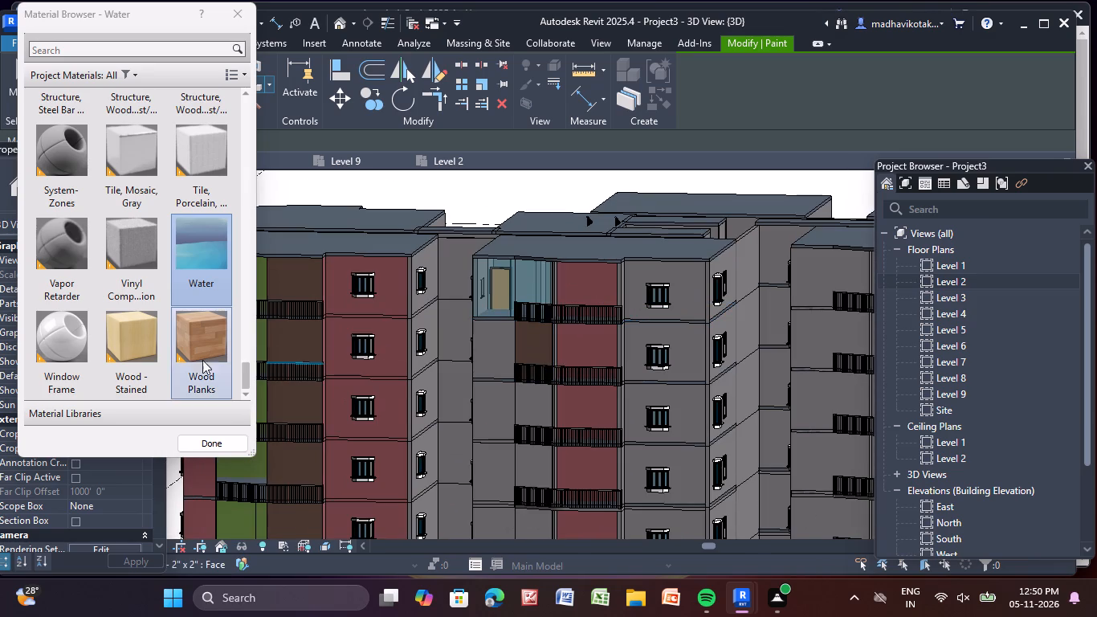
pyautogui.scroll(2, 204, 270)
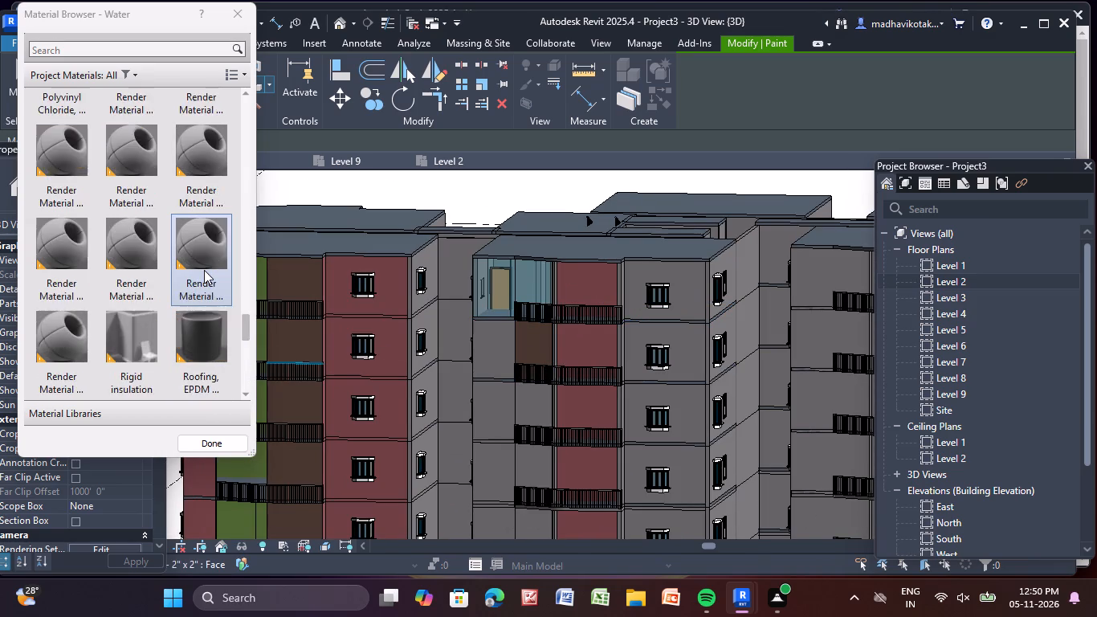
pyautogui.scroll(2, 204, 270)
pyautogui.click(189, 239)
pyautogui.scroll(2, 328, 284)
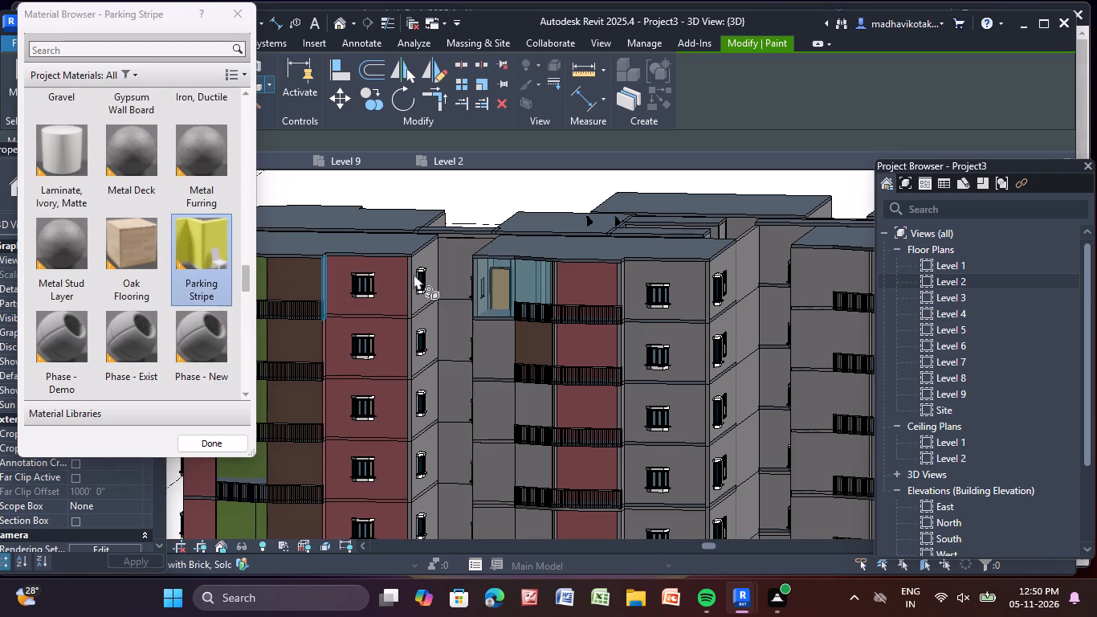
pyautogui.scroll(6, 414, 274)
pyautogui.click(567, 292)
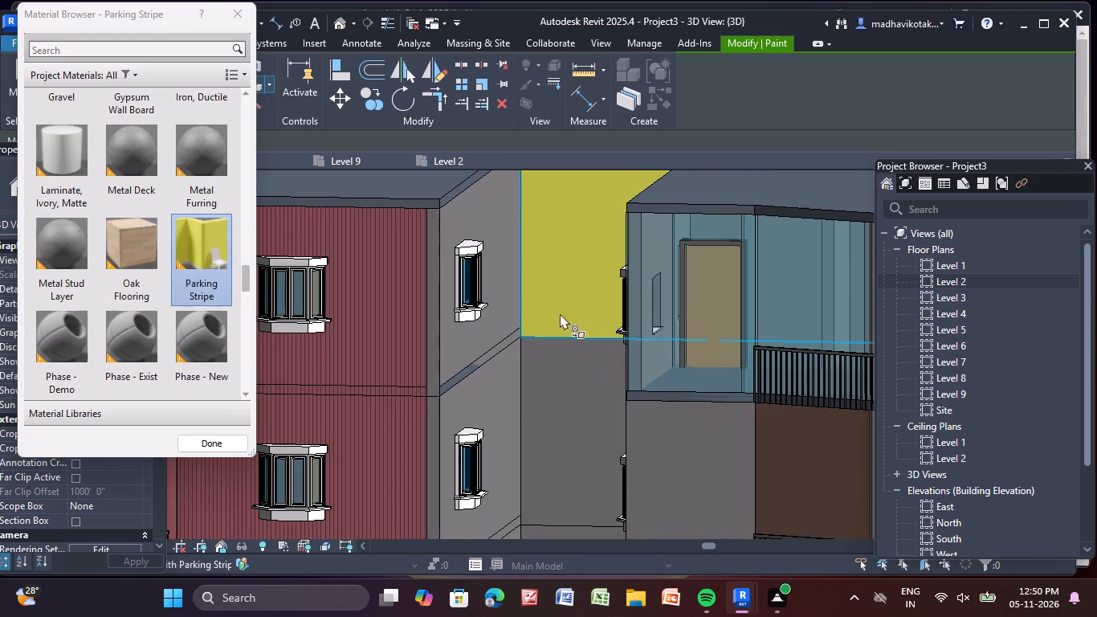
pyautogui.click(542, 411)
# Repaint the second tower's top-floor Water balcony panel and corner wall with Parking Stripe.
pyautogui.scroll(-7, 548, 415)
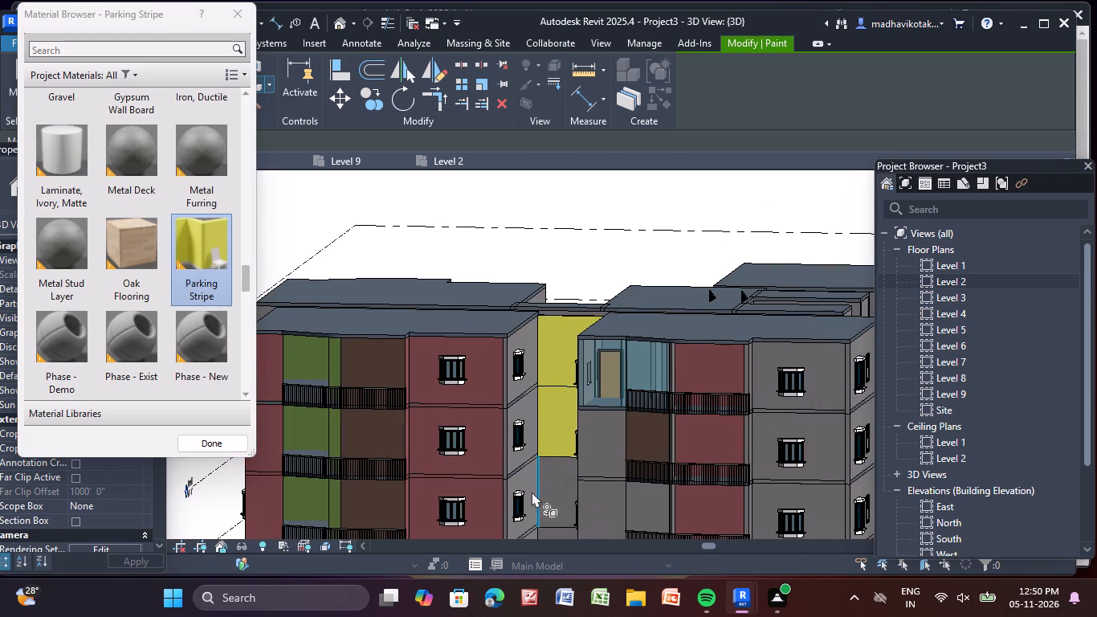
pyautogui.scroll(5, 636, 358)
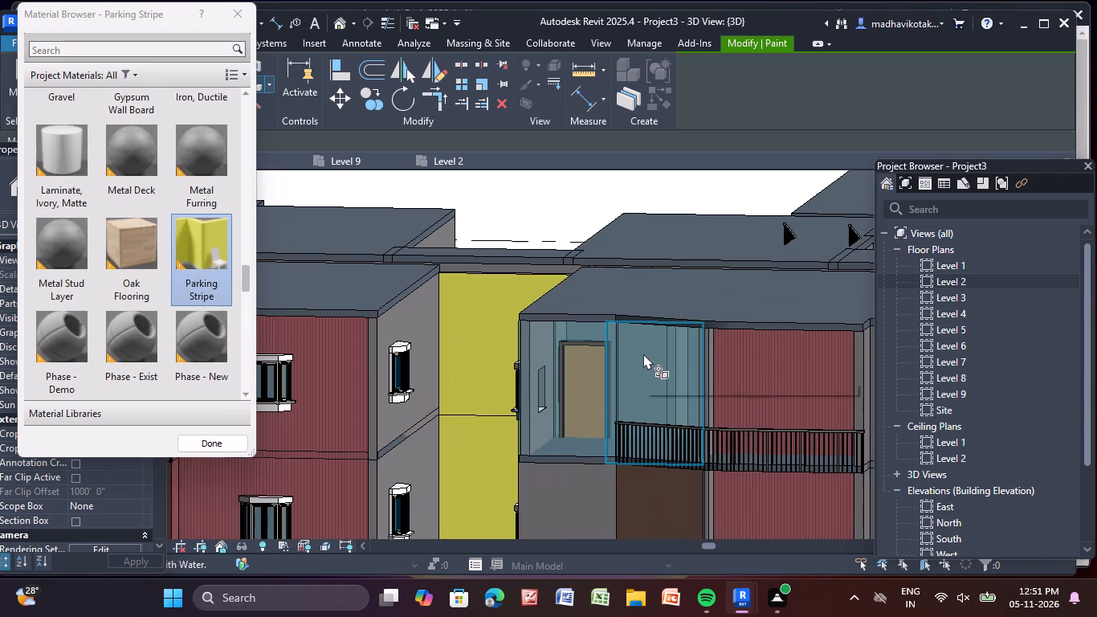
pyautogui.click(643, 353)
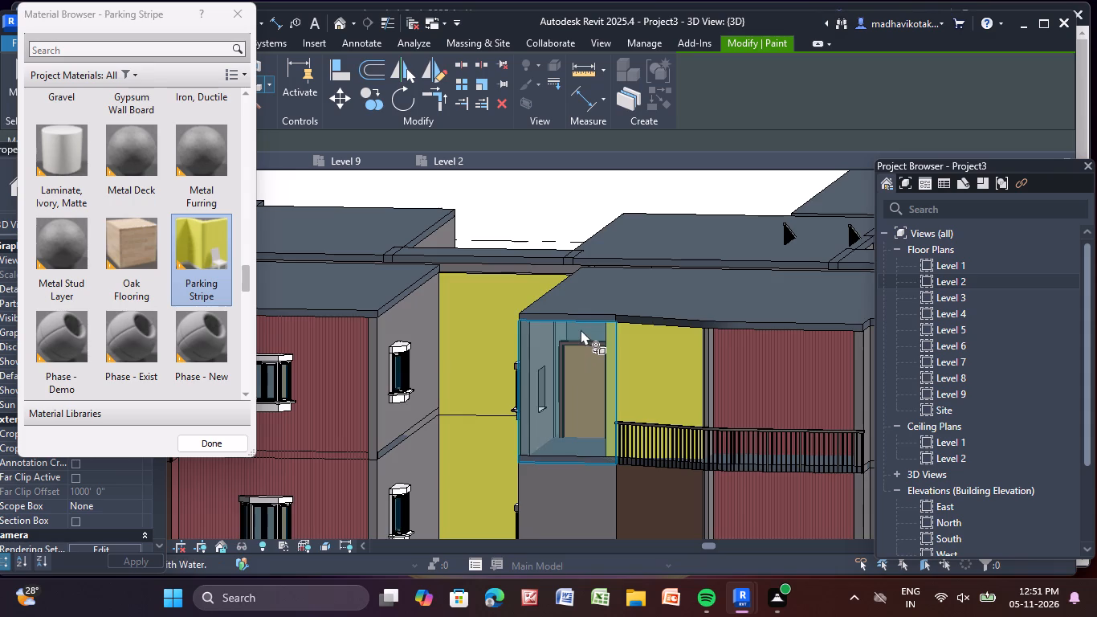
pyautogui.click(581, 329)
# Paint the recessed connecting wall between the first and second towers with Parking Stripe on the five lower floors.
pyautogui.scroll(-6, 541, 443)
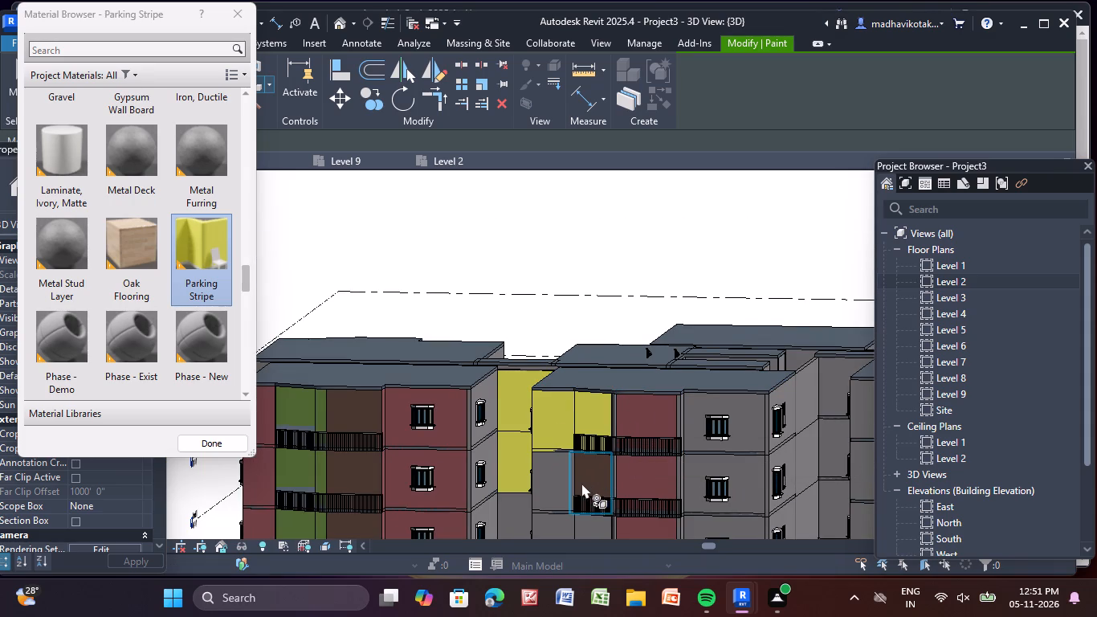
pyautogui.scroll(1, 581, 484)
pyautogui.moveTo(555, 353); pyautogui.dragTo(602, 83, button='middle')
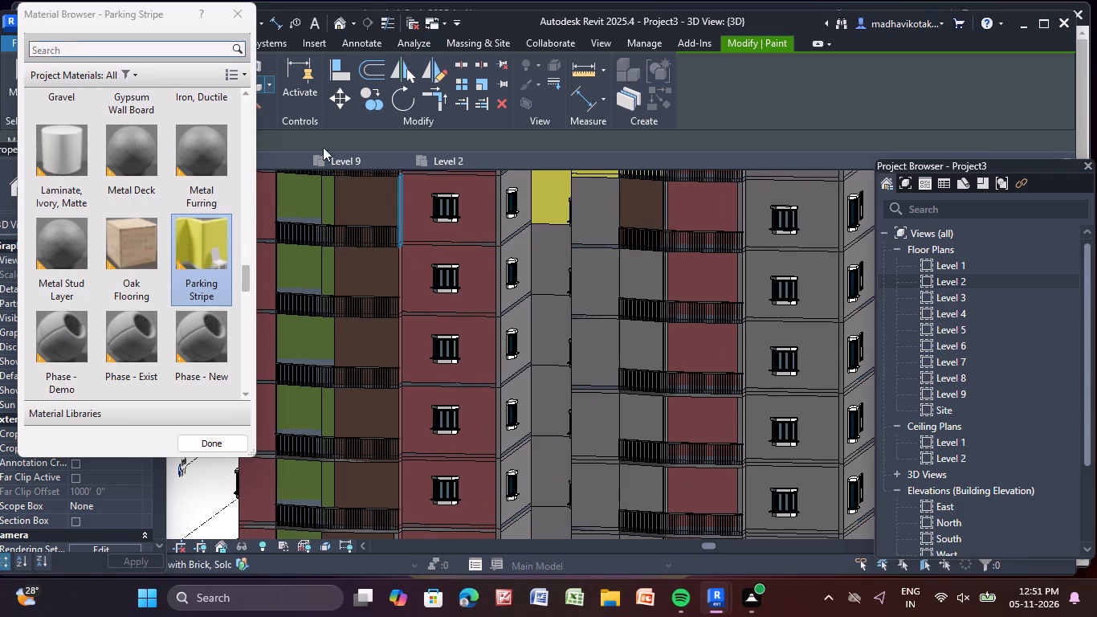
pyautogui.moveTo(610, 313); pyautogui.dragTo(765, 328, button='middle')
pyautogui.click(709, 272)
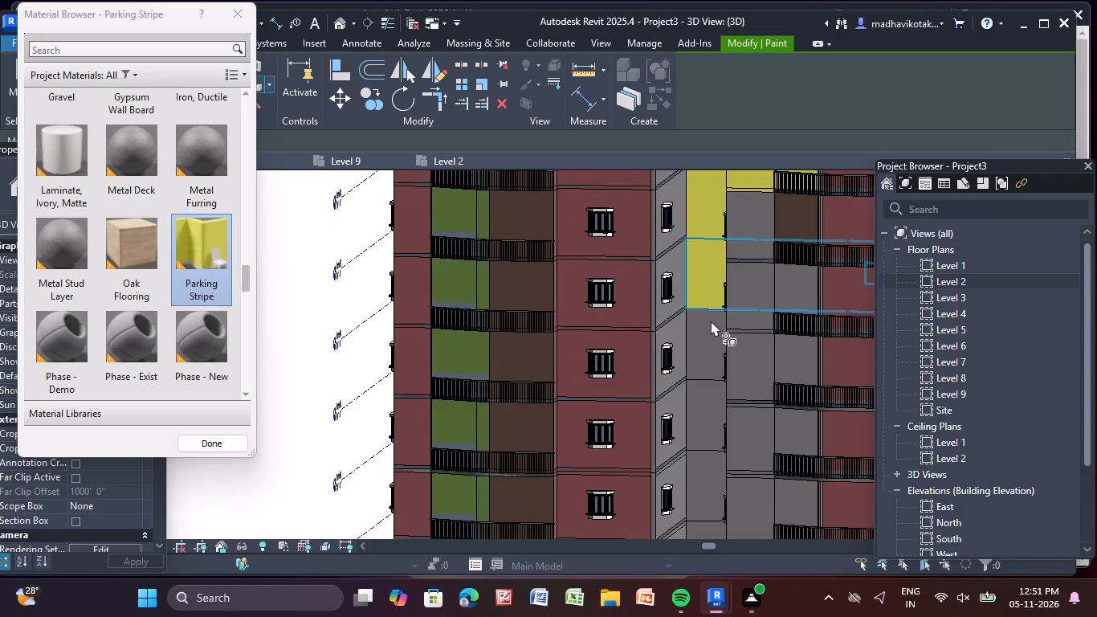
pyautogui.click(708, 328)
pyautogui.click(699, 398)
pyautogui.moveTo(703, 402); pyautogui.dragTo(714, 223, button='middle')
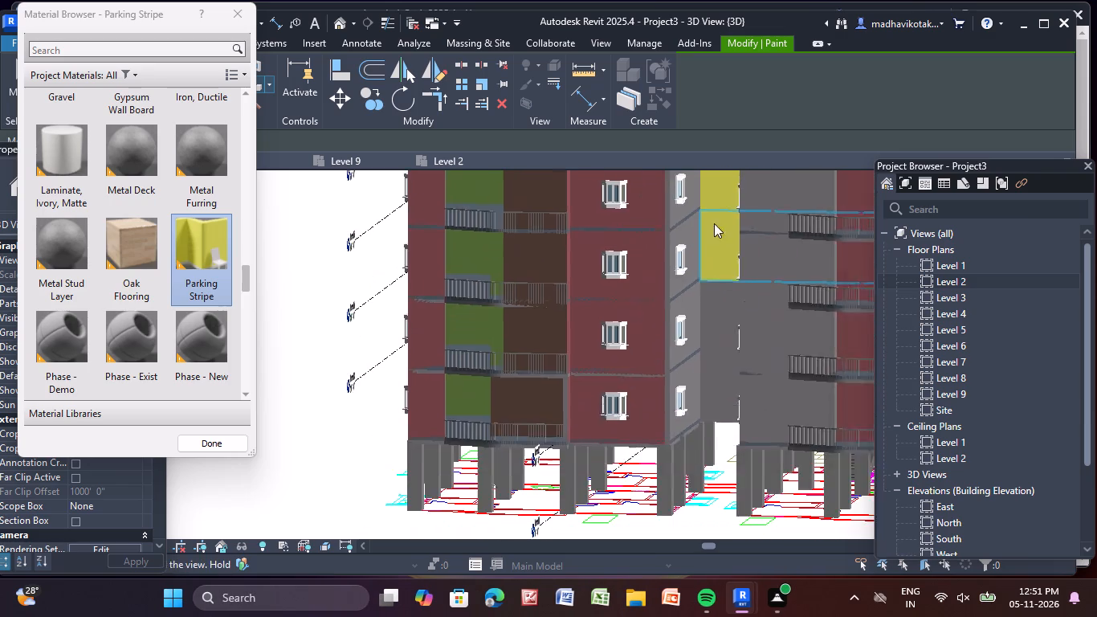
pyautogui.click(722, 297)
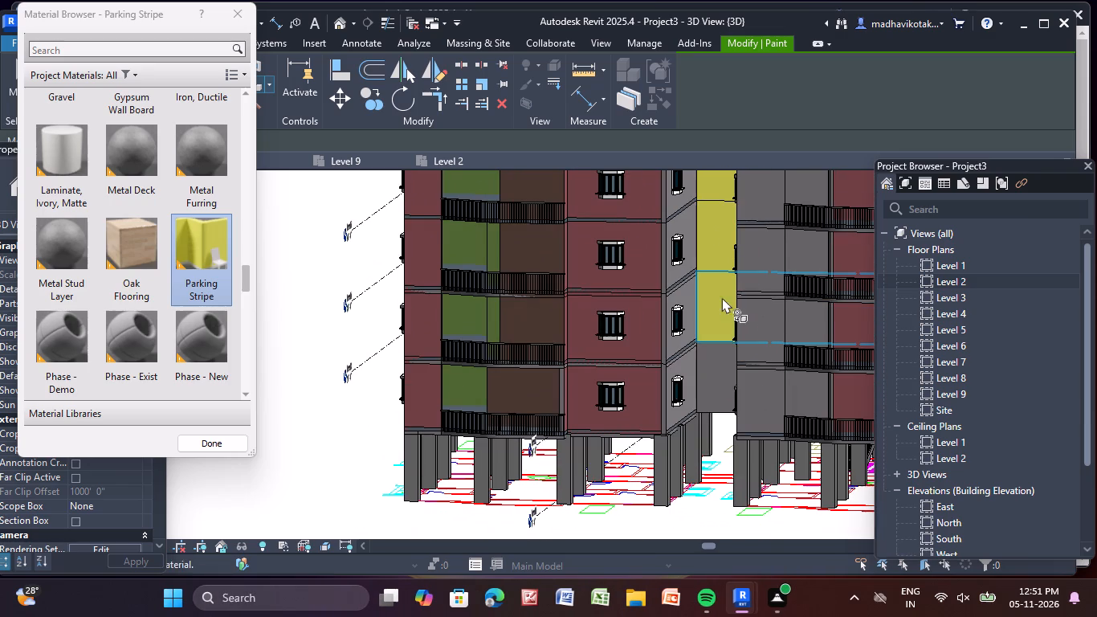
pyautogui.click(715, 366)
pyautogui.scroll(-6, 720, 398)
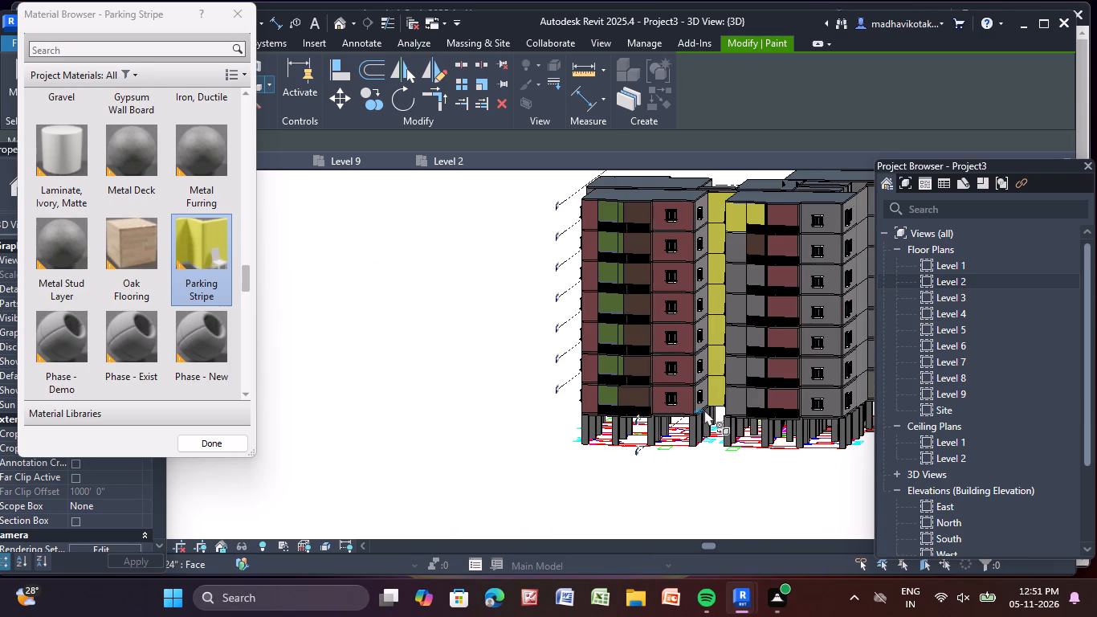
# Paint the second tower's corner walls on the three top floors and balcony panels on the two top floors with Default Mass Interior Wall.
pyautogui.scroll(1, 777, 223)
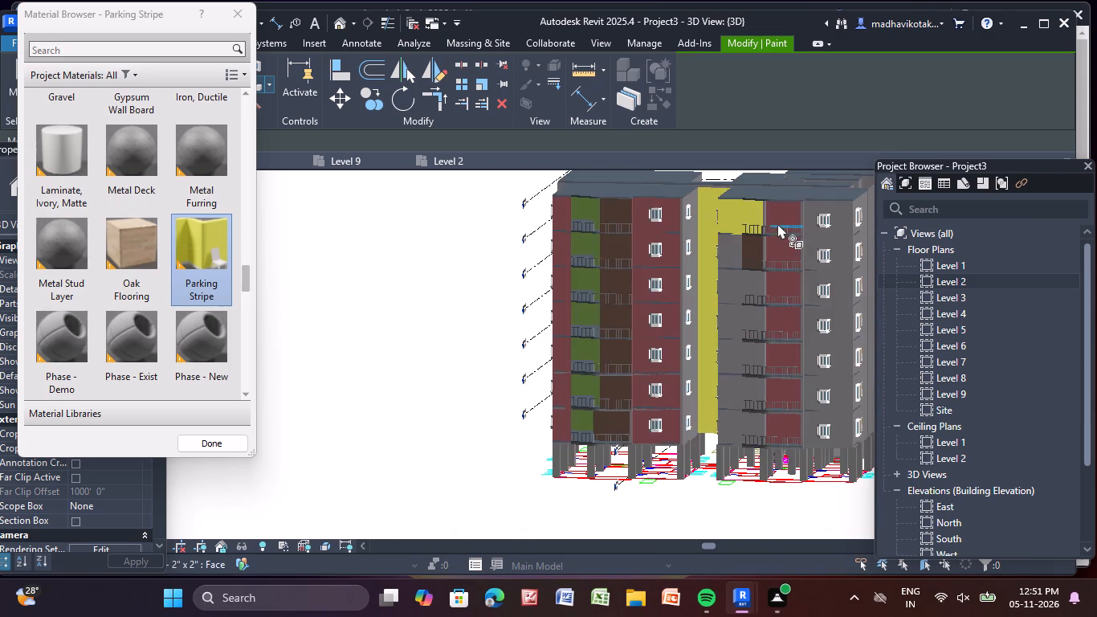
pyautogui.scroll(2, 737, 227)
pyautogui.scroll(1, 108, 231)
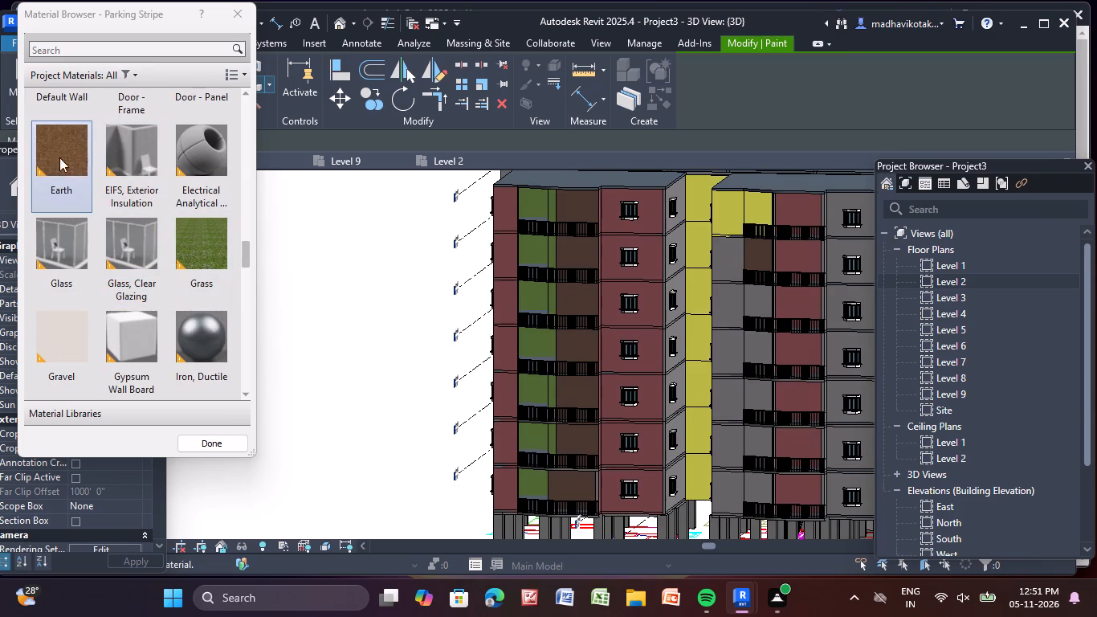
pyautogui.scroll(2, 134, 215)
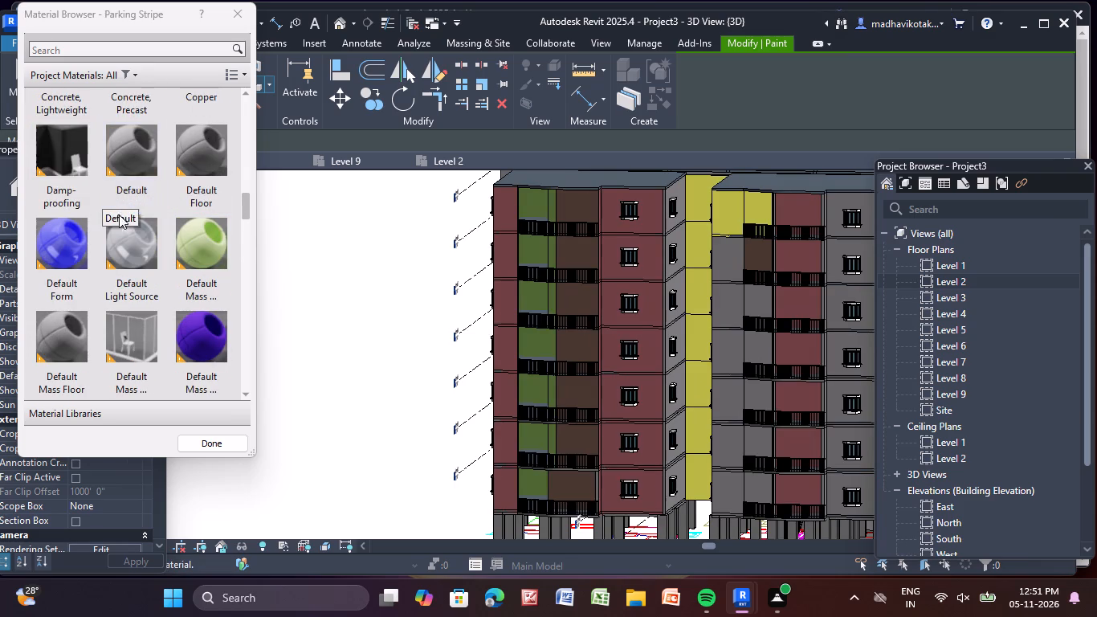
pyautogui.click(204, 348)
pyautogui.scroll(3, 612, 316)
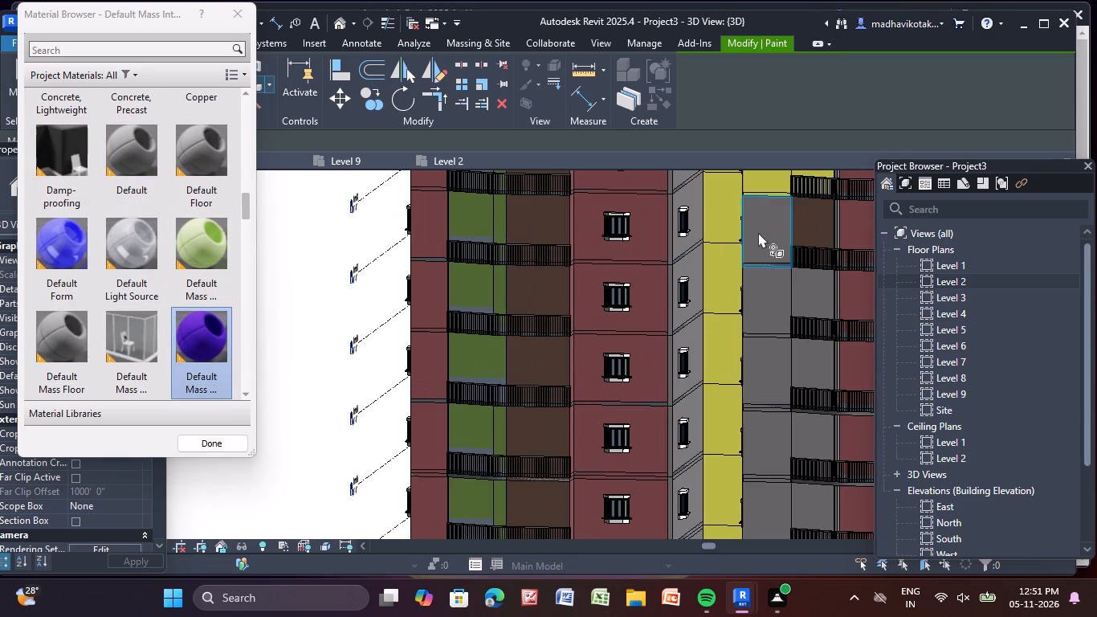
pyautogui.click(758, 232)
pyautogui.click(763, 299)
pyautogui.moveTo(736, 254); pyautogui.dragTo(720, 304, button='middle')
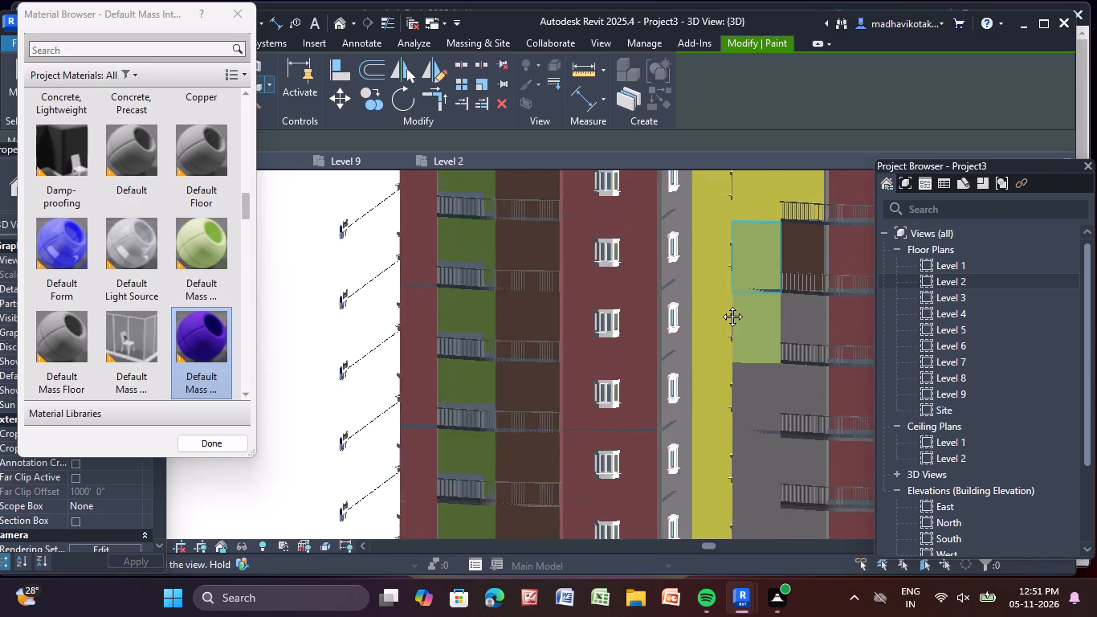
pyautogui.moveTo(720, 304); pyautogui.dragTo(714, 327, button='middle')
pyautogui.click(748, 239)
pyautogui.click(774, 292)
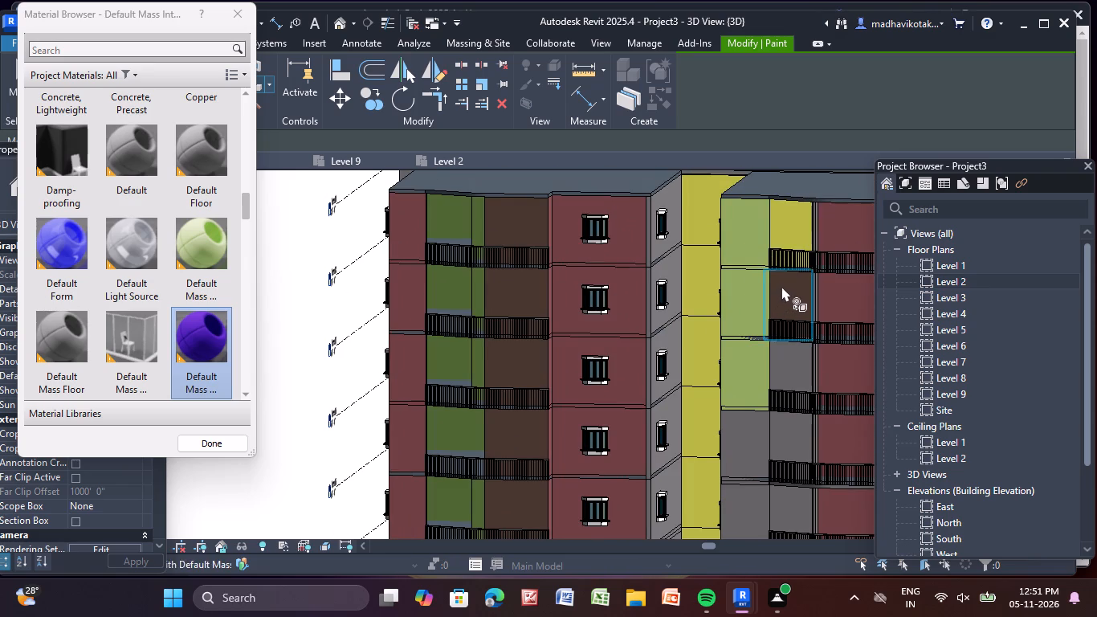
pyautogui.click(781, 285)
pyautogui.click(797, 227)
# Paint the second tower's balcony panels on the third to fifth floors from the top and the unpainted corner walls beside them with Default Mass Interior Wall.
pyautogui.moveTo(785, 366); pyautogui.dragTo(771, 291, button='middle')
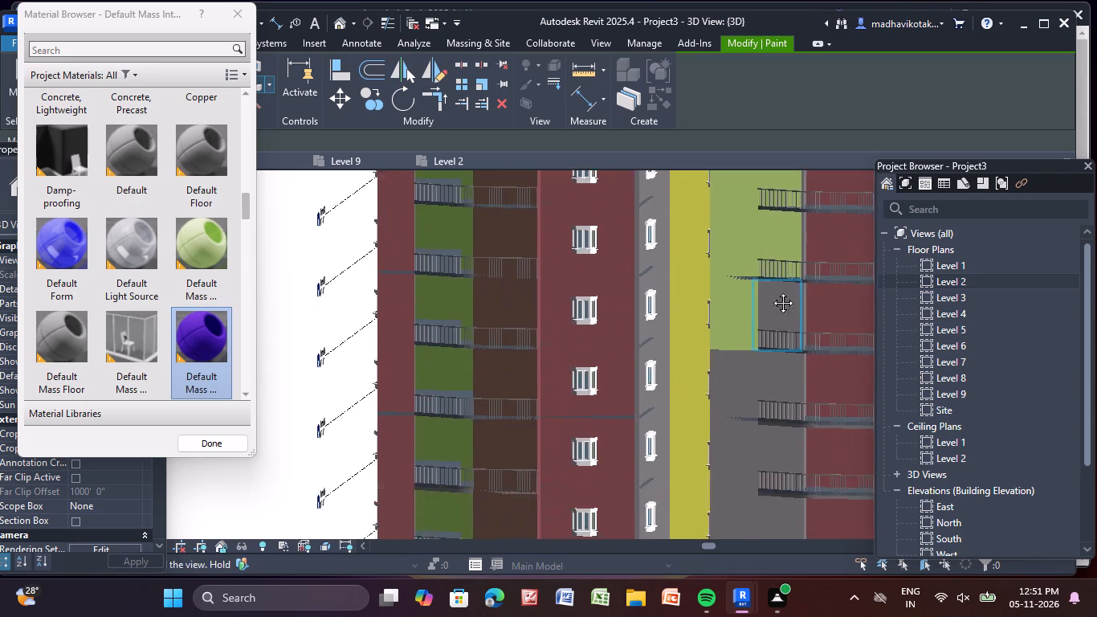
pyautogui.moveTo(771, 291); pyautogui.dragTo(765, 280, button='middle')
pyautogui.click(766, 280)
pyautogui.click(768, 358)
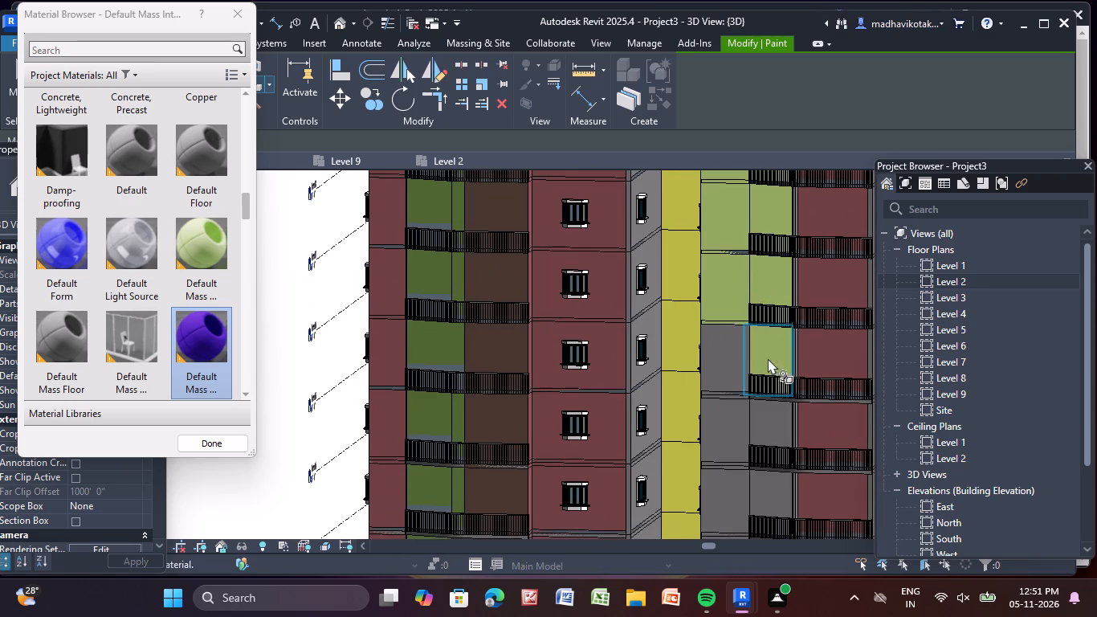
pyautogui.click(730, 371)
pyautogui.click(716, 414)
pyautogui.click(767, 418)
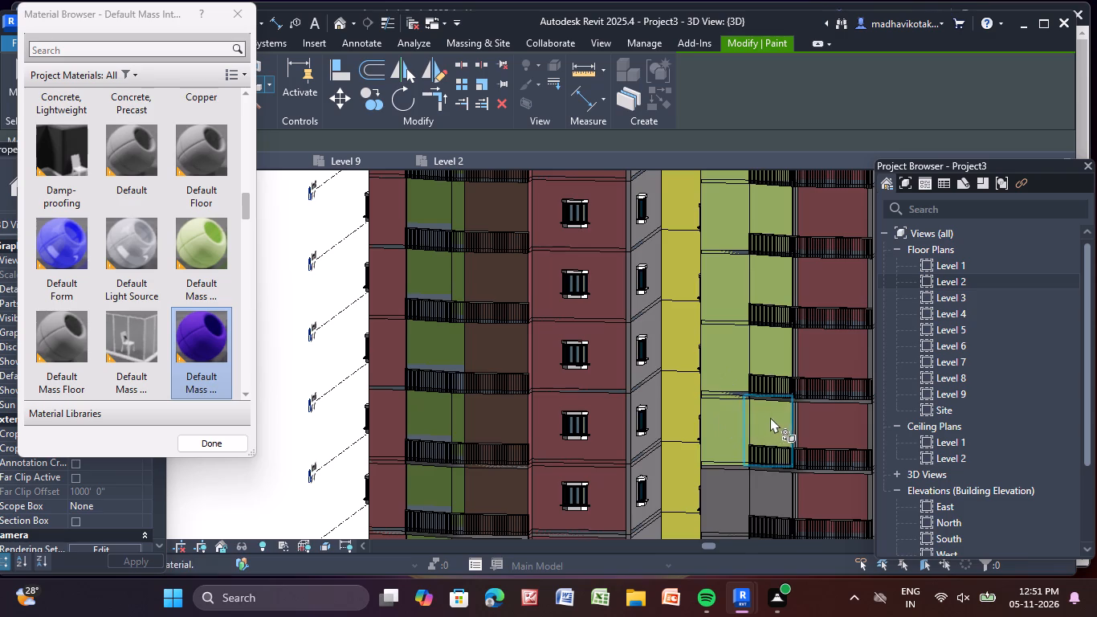
# Paint the second tower's corner walls and adjoining balcony panels on the two lowest floors with Default Mass Interior Wall.
pyautogui.moveTo(770, 417); pyautogui.dragTo(728, 269, button='middle')
pyautogui.click(724, 345)
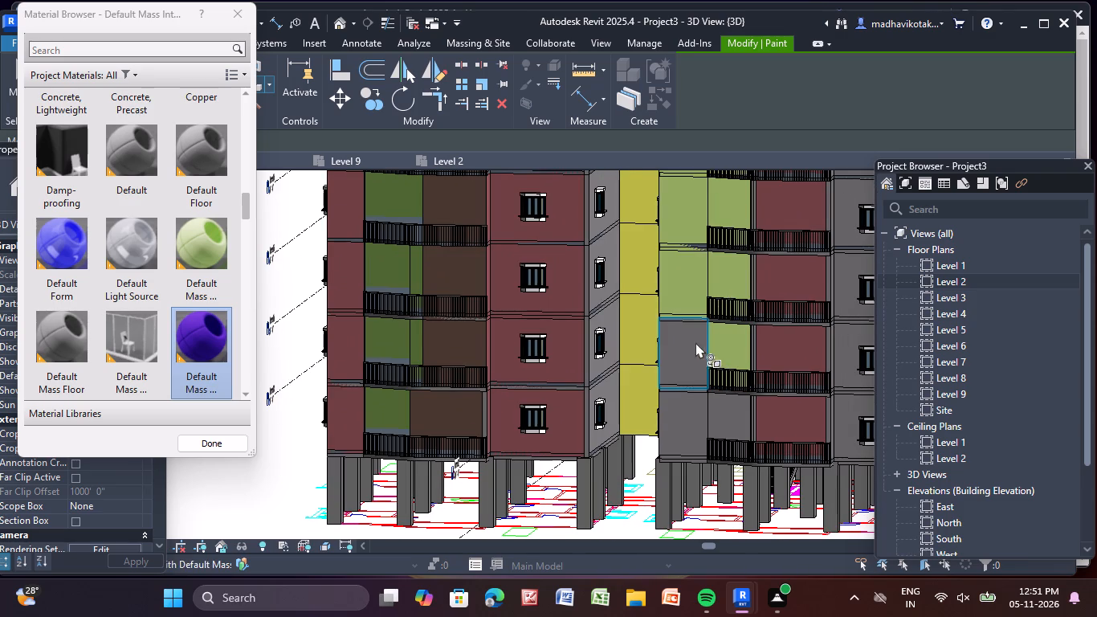
pyautogui.click(695, 342)
pyautogui.click(679, 417)
pyautogui.click(737, 415)
# Paint the second tower's front window walls beside the red balcony walls with Cherry on the three lowest floors.
pyautogui.scroll(-6, 740, 419)
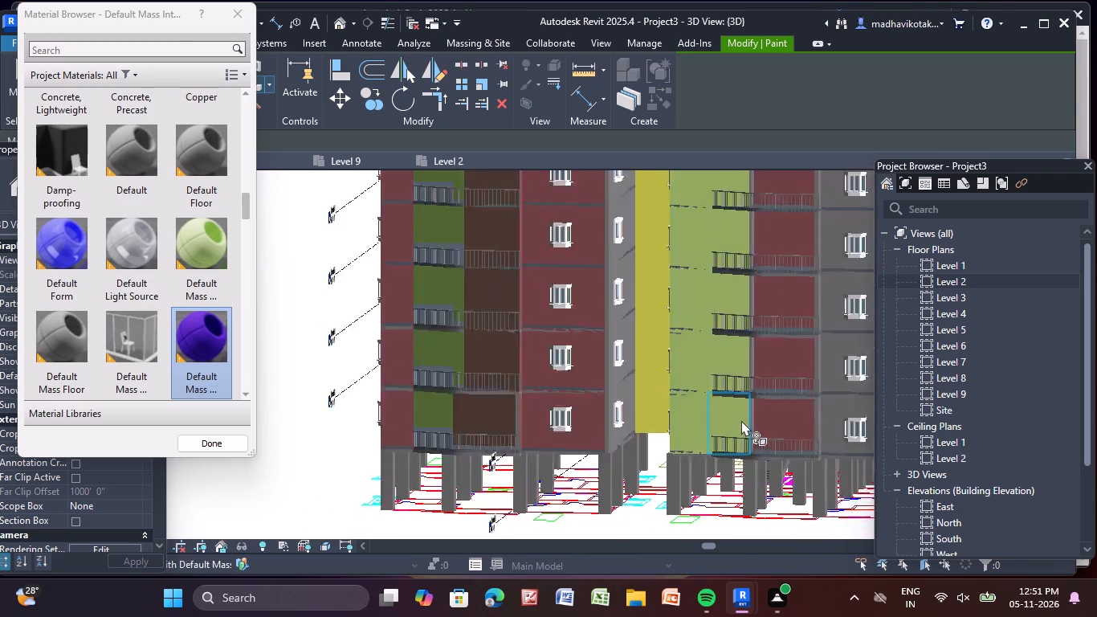
pyautogui.moveTo(720, 417); pyautogui.dragTo(492, 410, button='middle')
pyautogui.scroll(5, 523, 386)
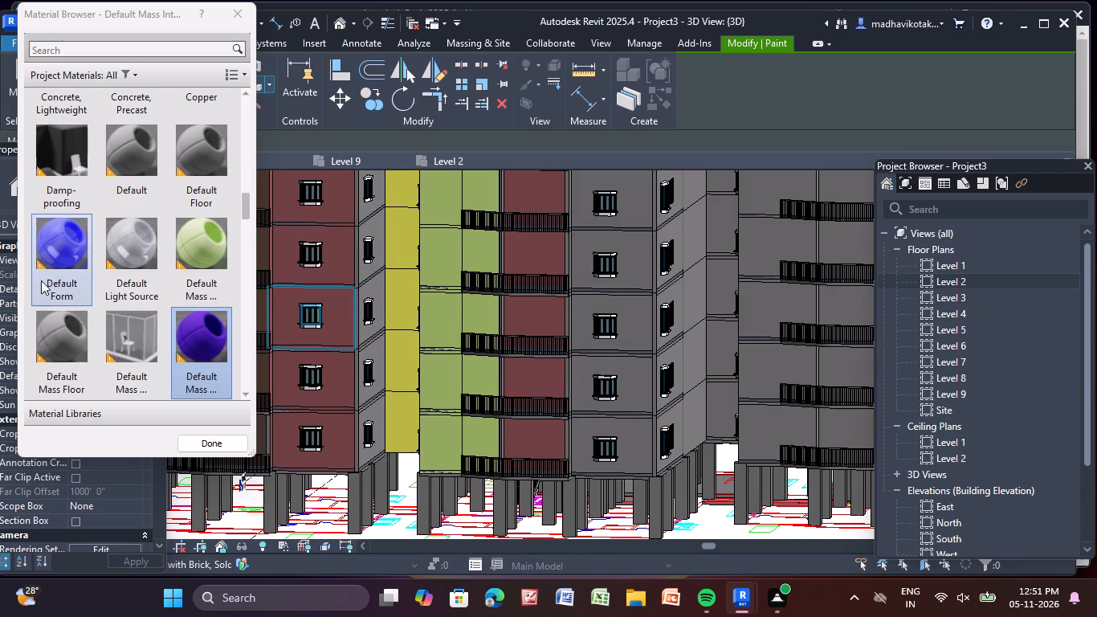
pyautogui.scroll(1, 118, 171)
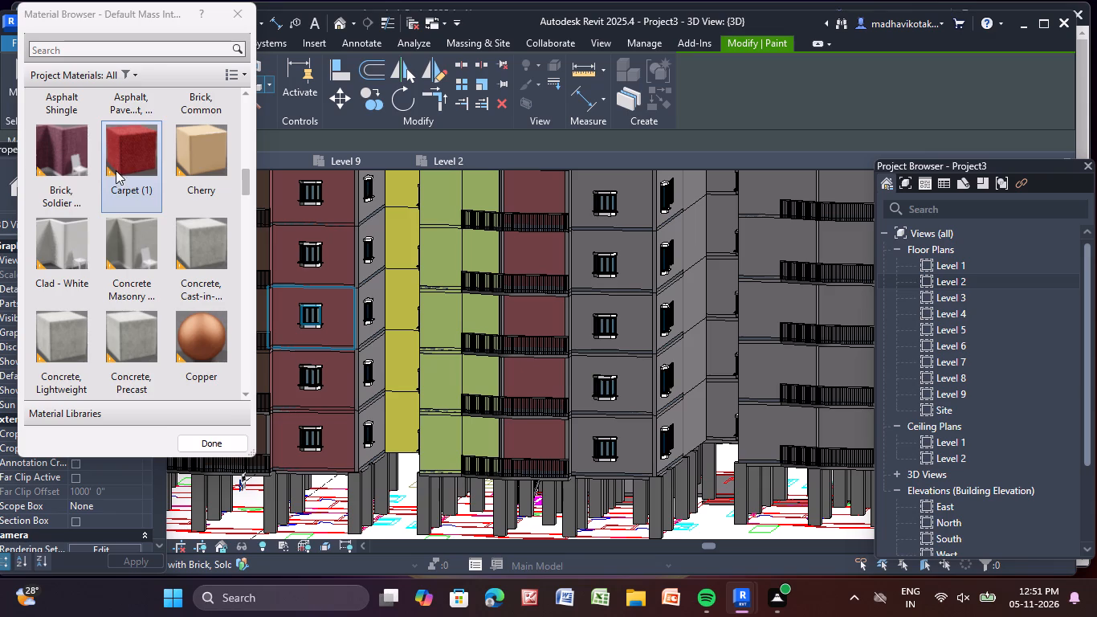
pyautogui.click(204, 146)
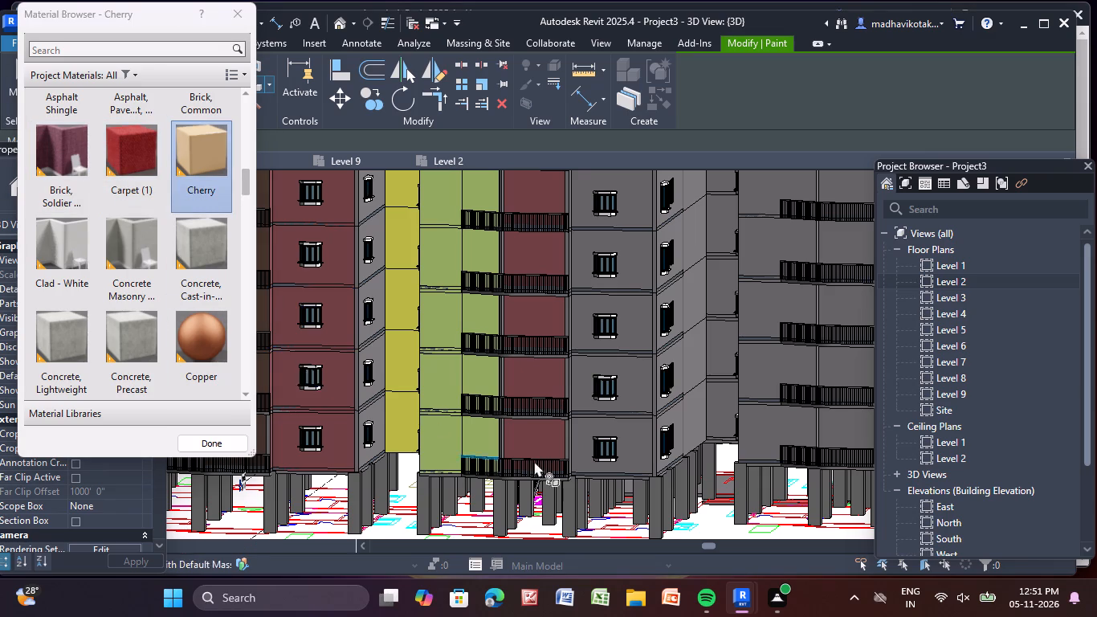
pyautogui.scroll(8, 563, 464)
pyautogui.click(596, 438)
pyautogui.moveTo(590, 435); pyautogui.dragTo(464, 541, button='middle')
pyautogui.scroll(1, 464, 541)
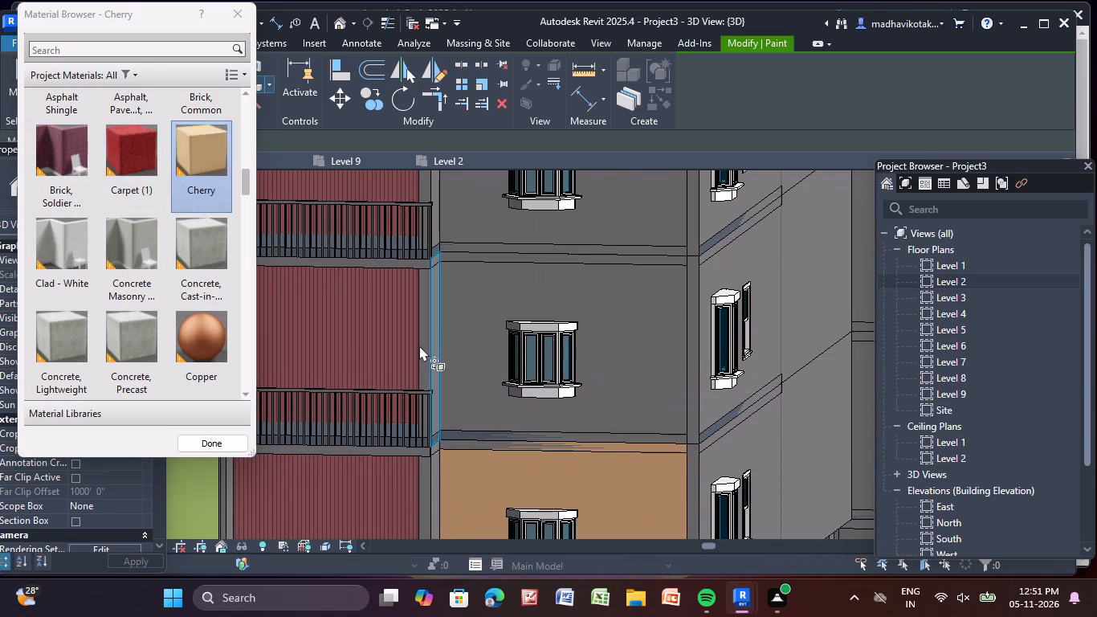
pyautogui.click(461, 341)
pyautogui.moveTo(461, 341); pyautogui.dragTo(391, 472, button='middle')
pyautogui.scroll(-1, 390, 472)
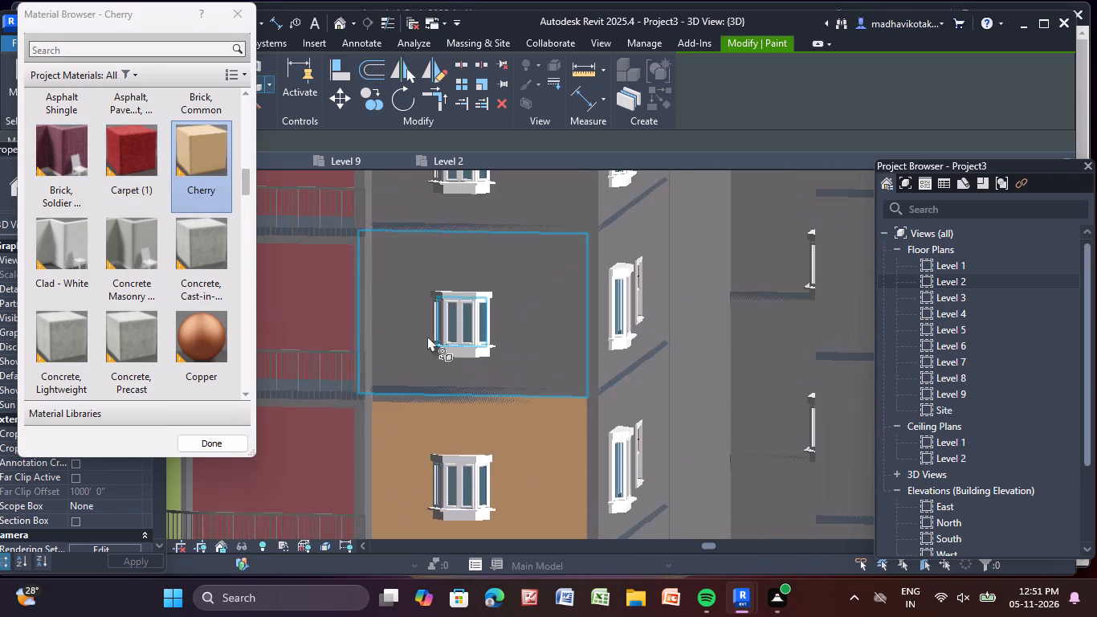
pyautogui.click(414, 331)
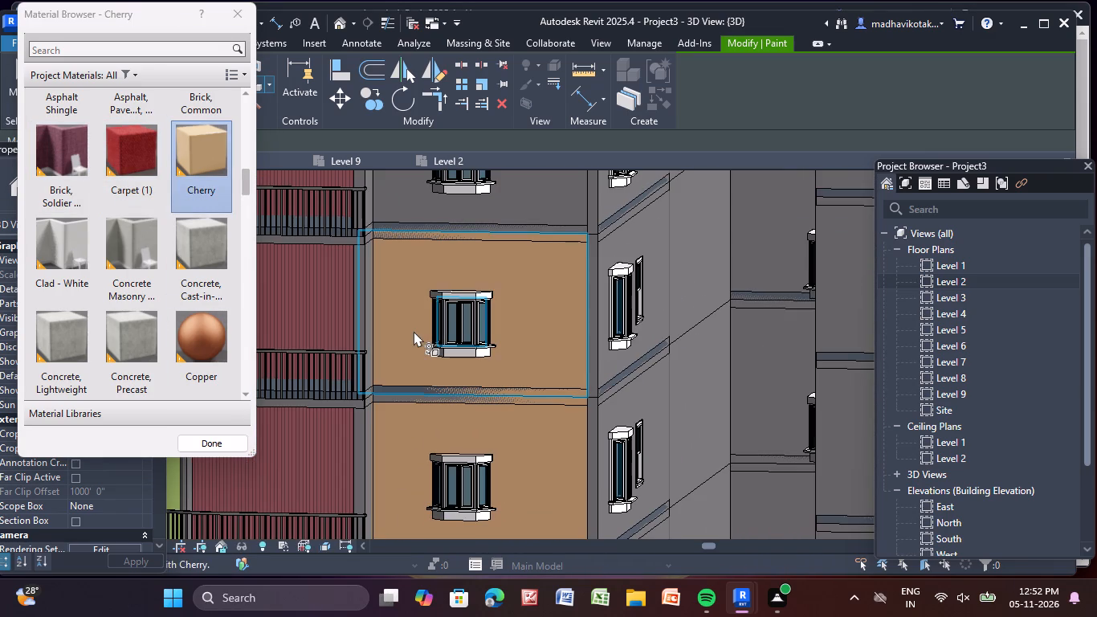
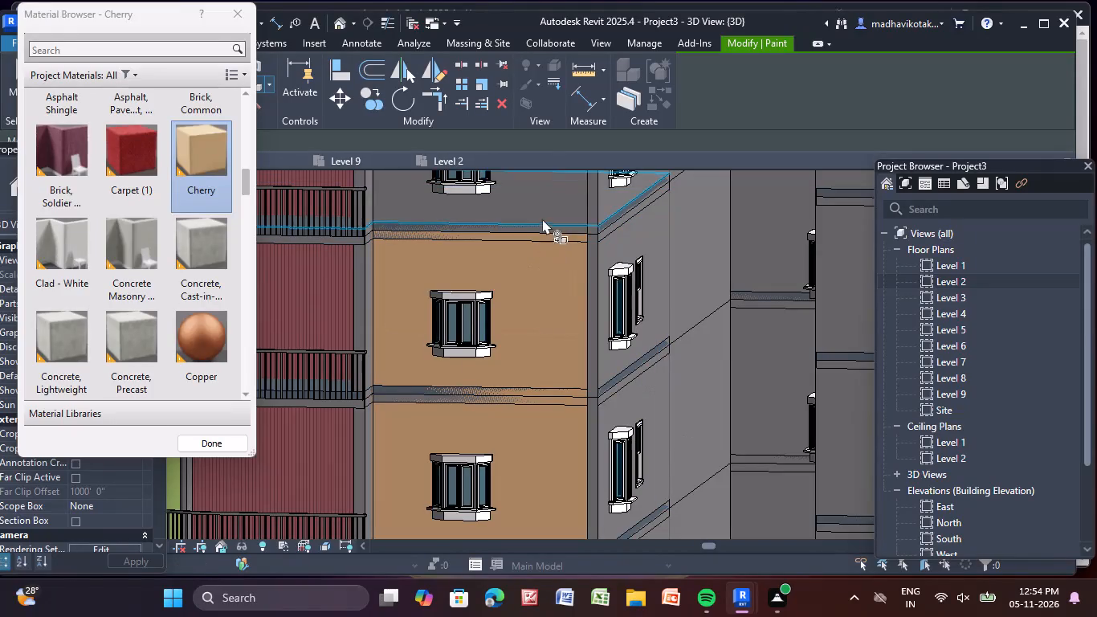
# Paint the unpainted front window-wall faces beside the red balcony wall with Cherry, floor by floor up to the roof.
pyautogui.click(544, 208)
pyautogui.moveTo(540, 207); pyautogui.dragTo(531, 483, button='middle')
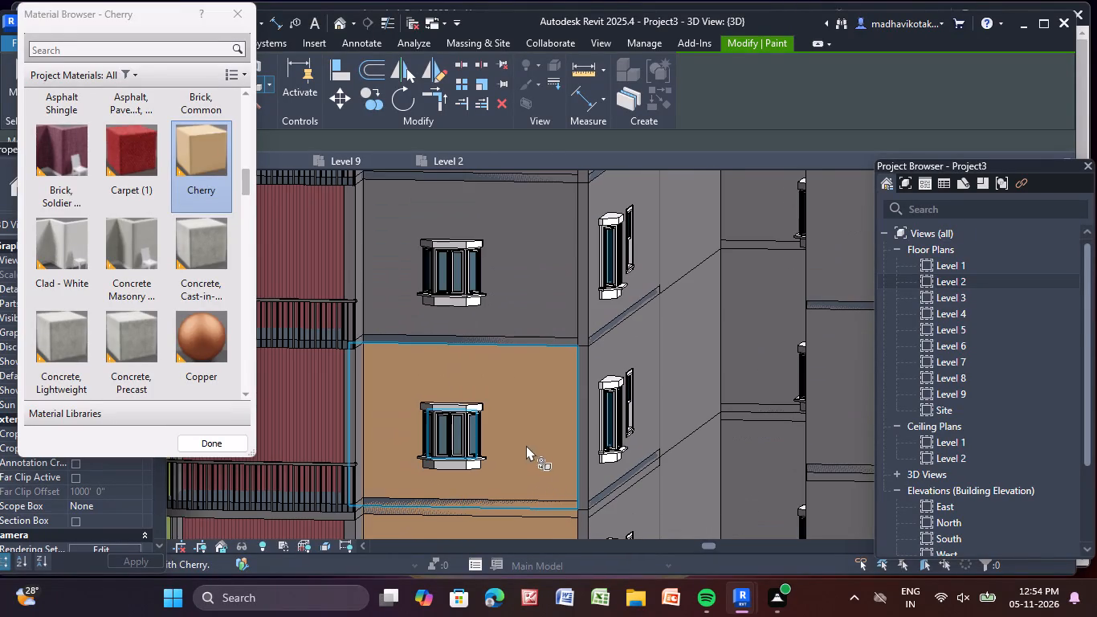
pyautogui.click(539, 326)
pyautogui.moveTo(530, 333); pyautogui.dragTo(558, 439, button='middle')
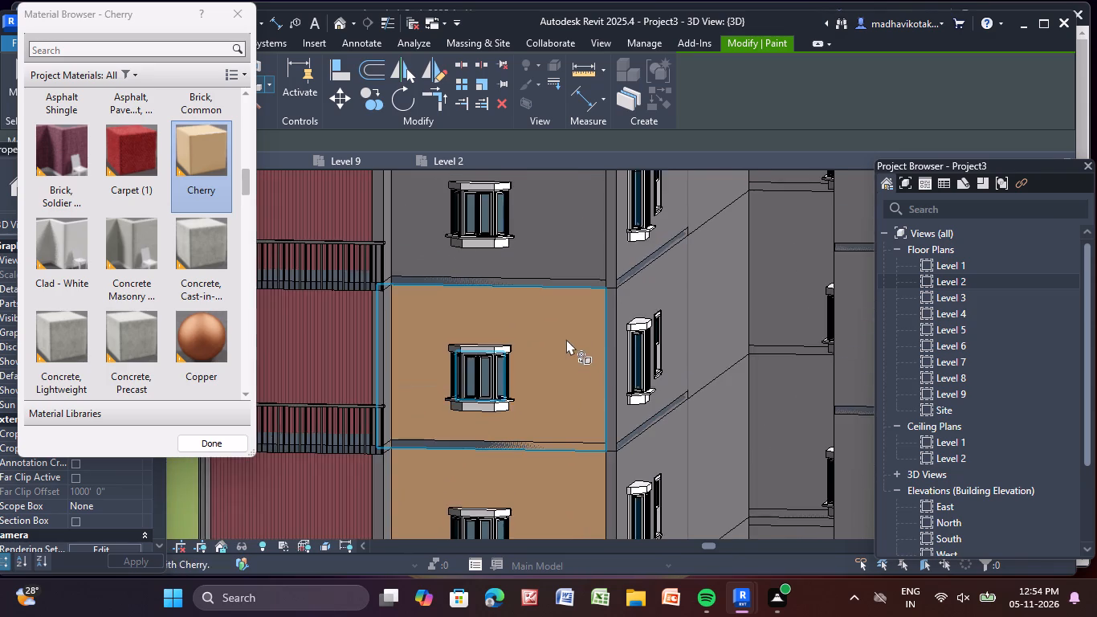
pyautogui.moveTo(566, 339); pyautogui.dragTo(556, 435, button='middle')
pyautogui.click(561, 341)
pyautogui.moveTo(565, 363); pyautogui.dragTo(586, 518, button='middle')
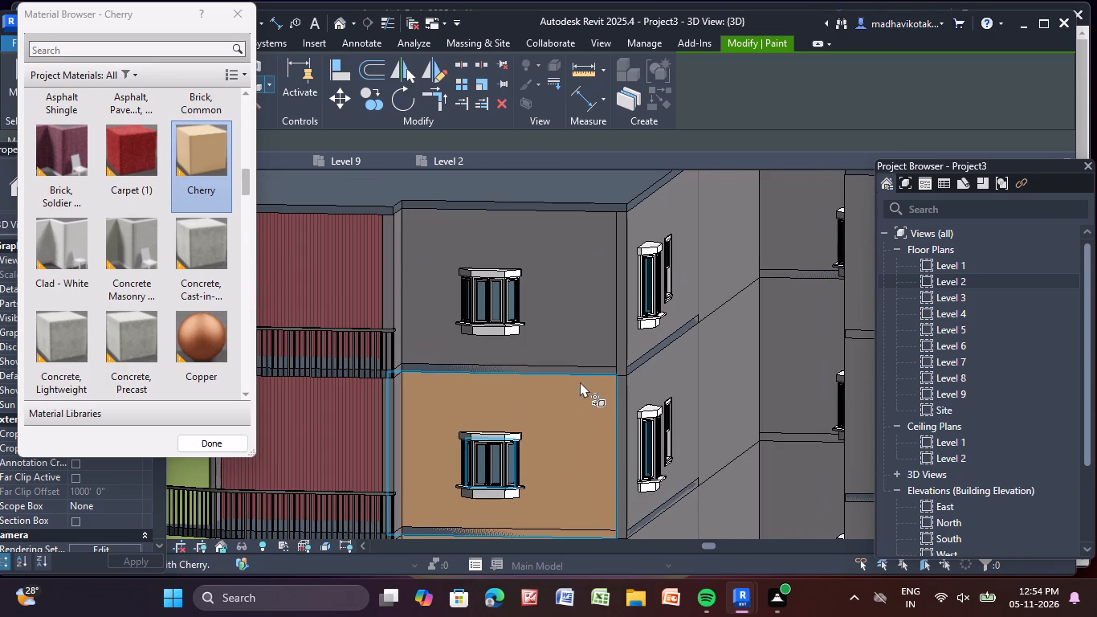
pyautogui.click(578, 349)
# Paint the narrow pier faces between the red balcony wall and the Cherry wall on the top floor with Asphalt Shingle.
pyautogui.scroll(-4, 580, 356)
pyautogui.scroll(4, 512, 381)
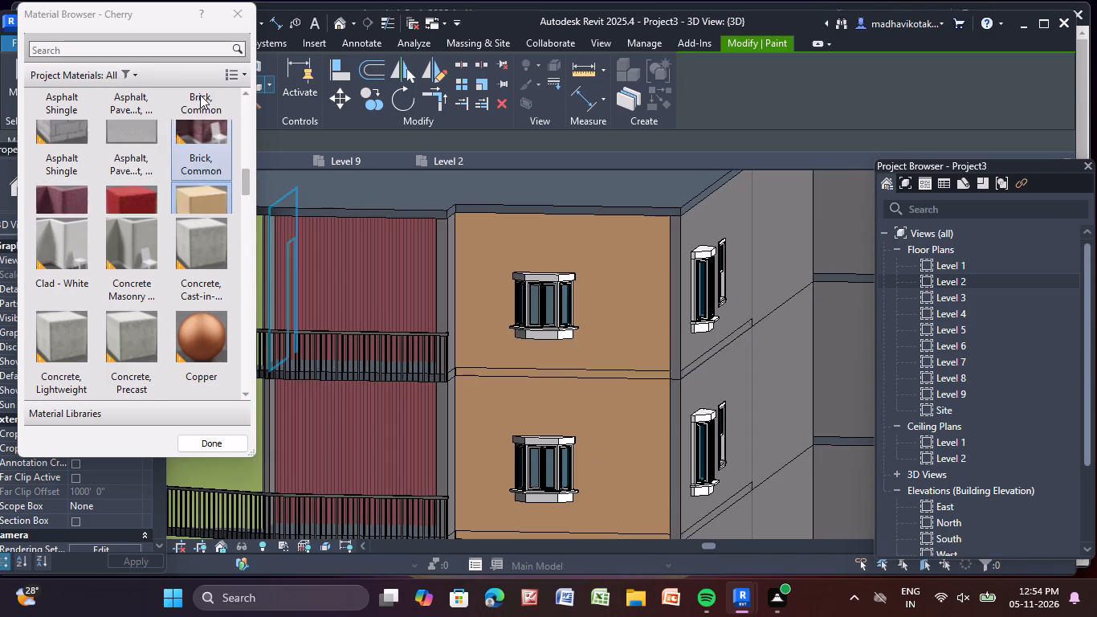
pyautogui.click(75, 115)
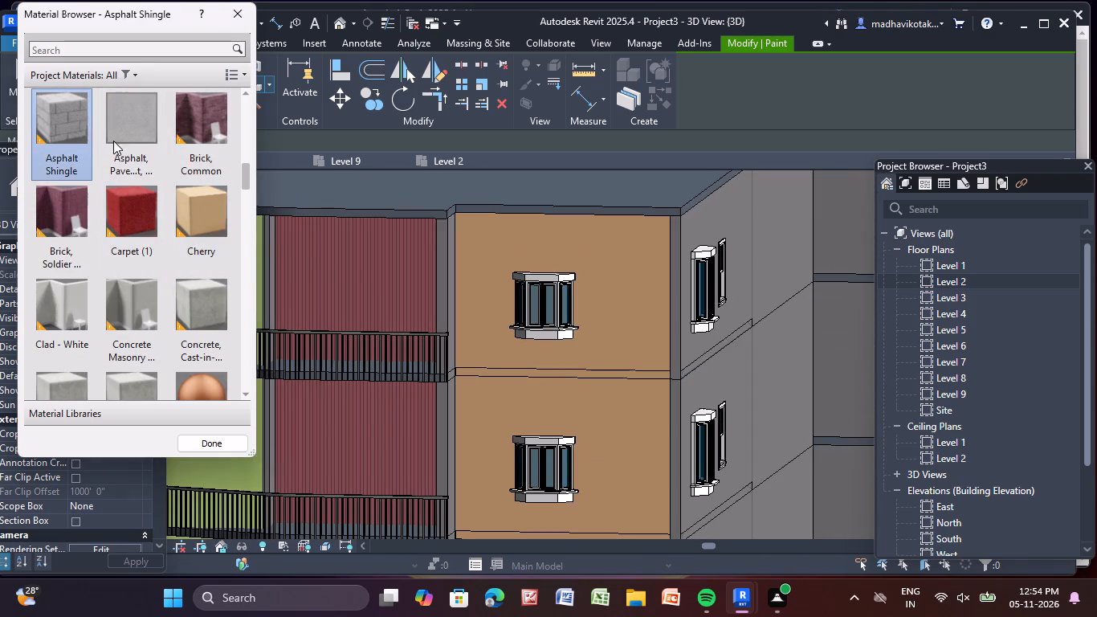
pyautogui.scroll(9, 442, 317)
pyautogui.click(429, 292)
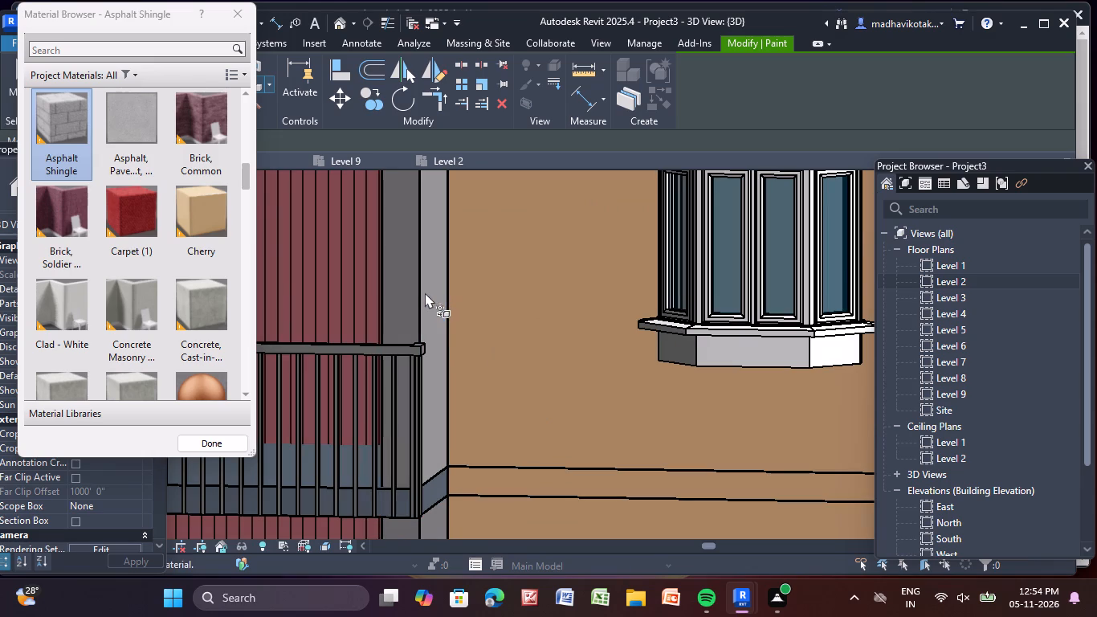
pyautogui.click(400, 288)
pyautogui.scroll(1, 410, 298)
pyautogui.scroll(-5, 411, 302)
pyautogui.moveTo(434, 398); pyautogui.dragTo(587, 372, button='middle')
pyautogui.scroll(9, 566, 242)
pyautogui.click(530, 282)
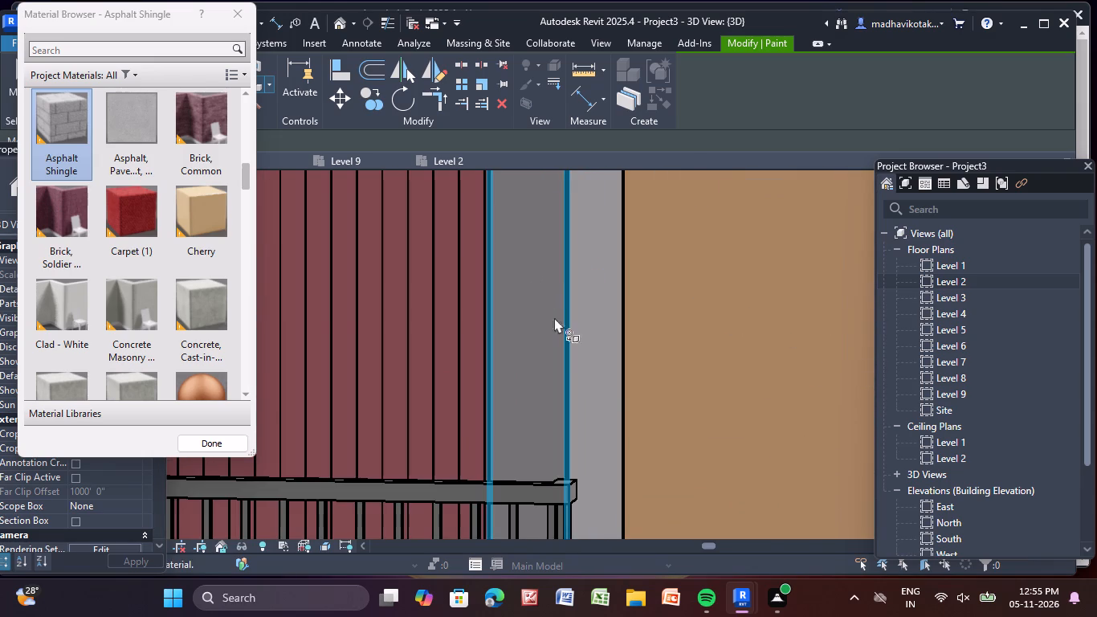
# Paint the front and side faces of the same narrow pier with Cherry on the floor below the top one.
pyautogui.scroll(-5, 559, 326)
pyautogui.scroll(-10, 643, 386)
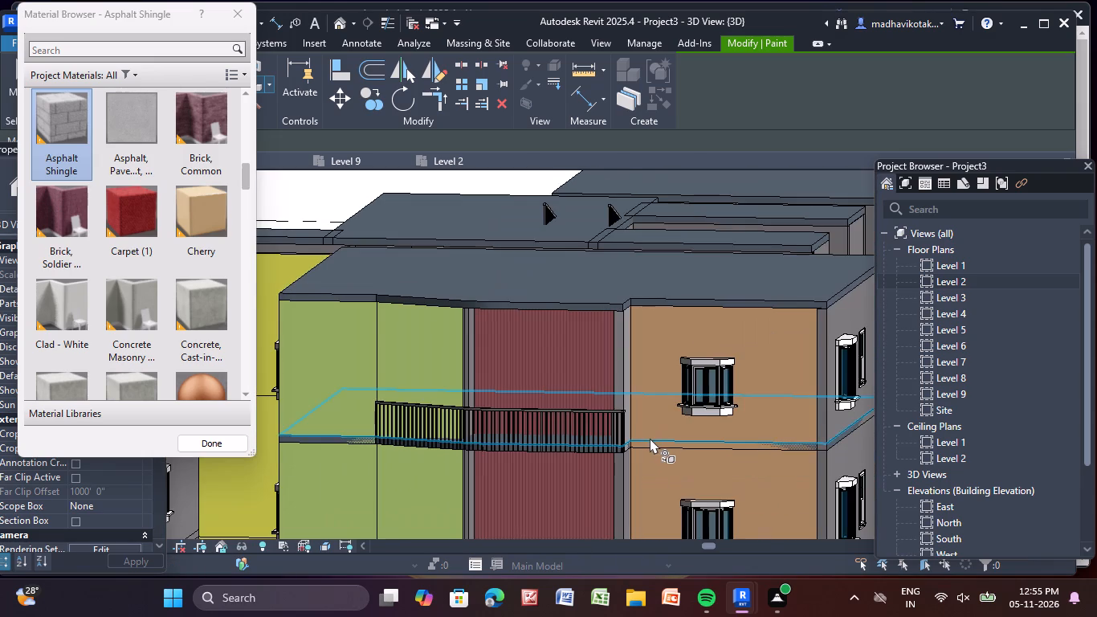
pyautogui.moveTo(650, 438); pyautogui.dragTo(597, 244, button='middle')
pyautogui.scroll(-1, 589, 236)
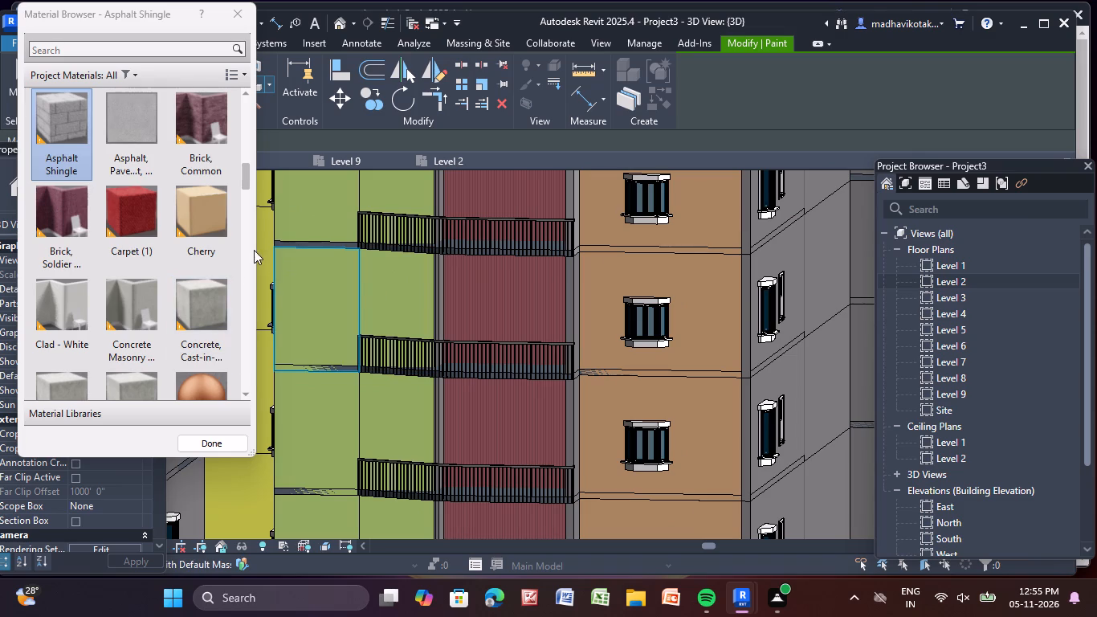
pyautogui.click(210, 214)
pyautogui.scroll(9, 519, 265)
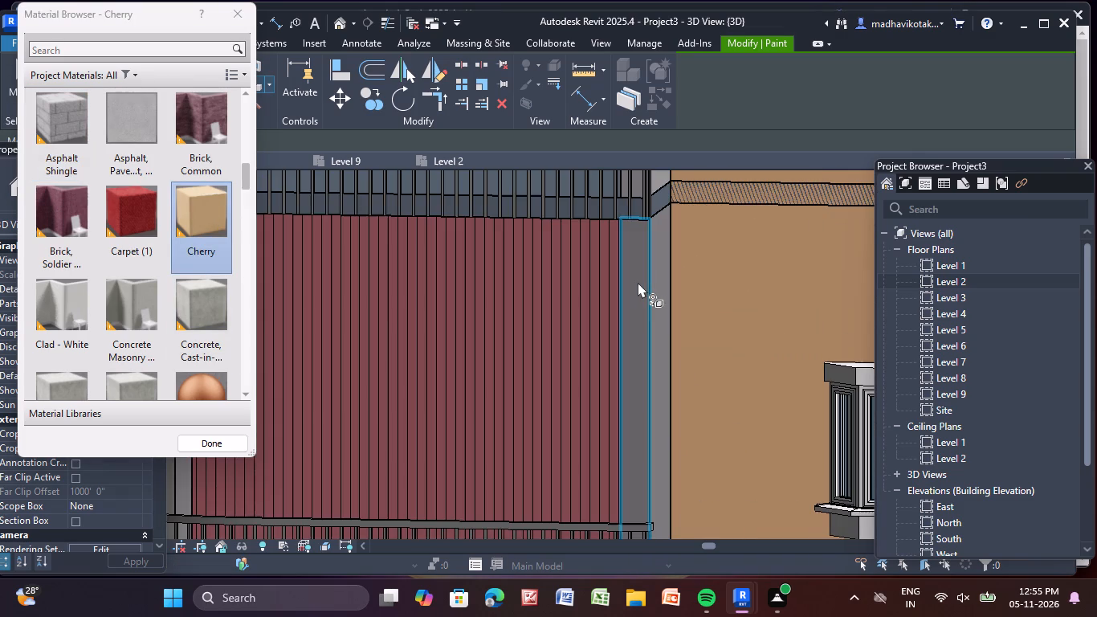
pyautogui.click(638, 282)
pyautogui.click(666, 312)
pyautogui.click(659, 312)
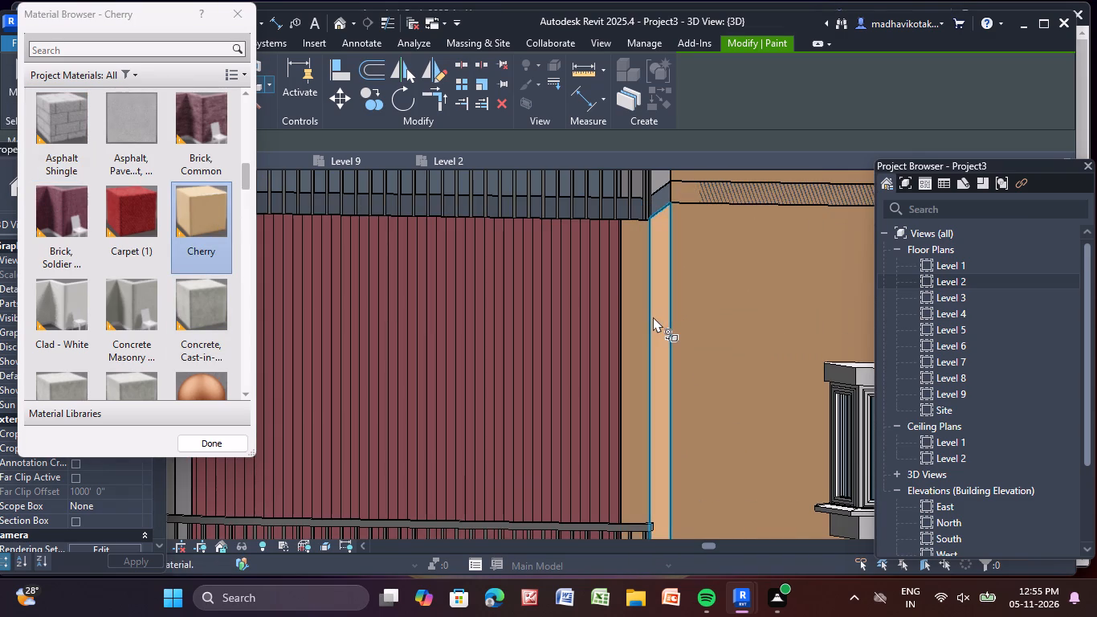
# Paint both faces of the narrow pier beside the Cherry wall with the Earth material on the top two floors.
pyautogui.scroll(-13, 653, 317)
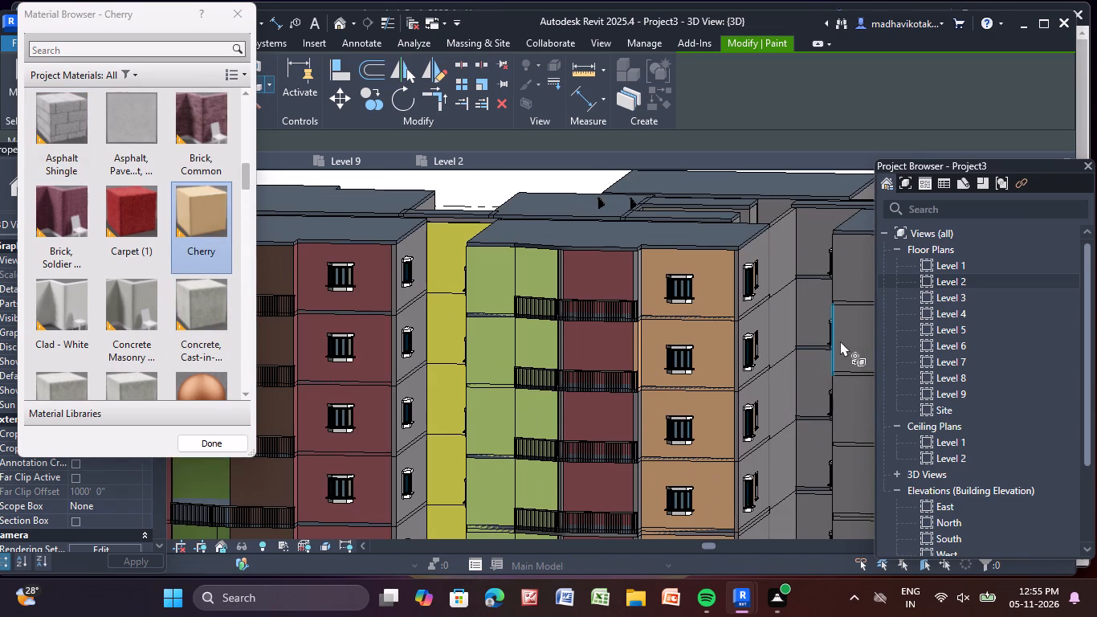
pyautogui.scroll(-2, 729, 287)
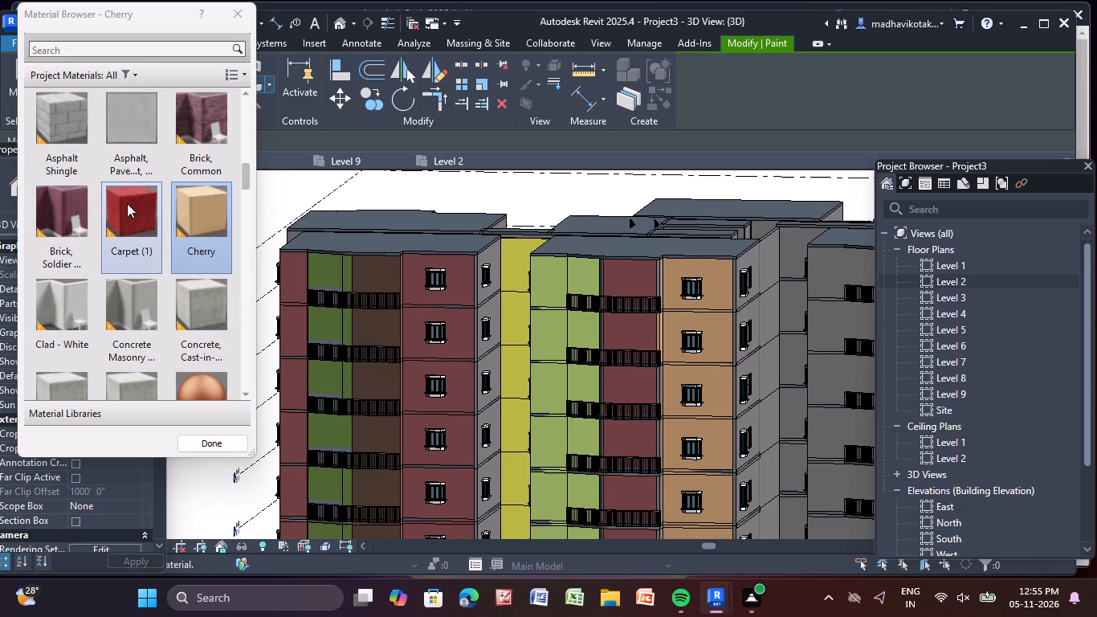
pyautogui.scroll(-4, 137, 226)
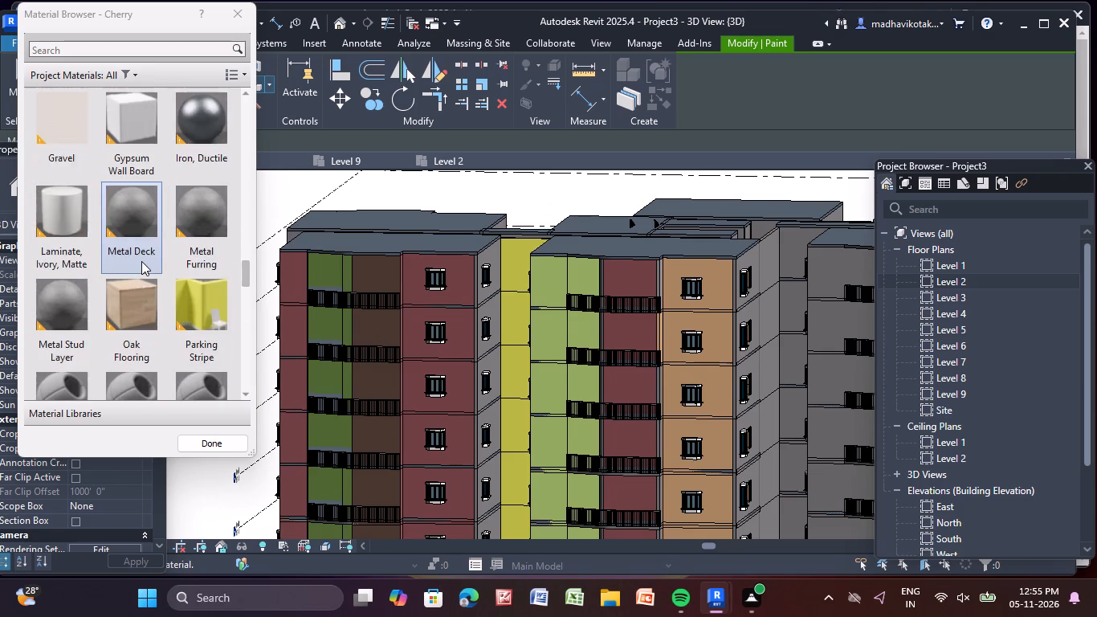
pyautogui.scroll(-2, 141, 261)
pyautogui.scroll(2, 142, 262)
pyautogui.scroll(-4, 142, 262)
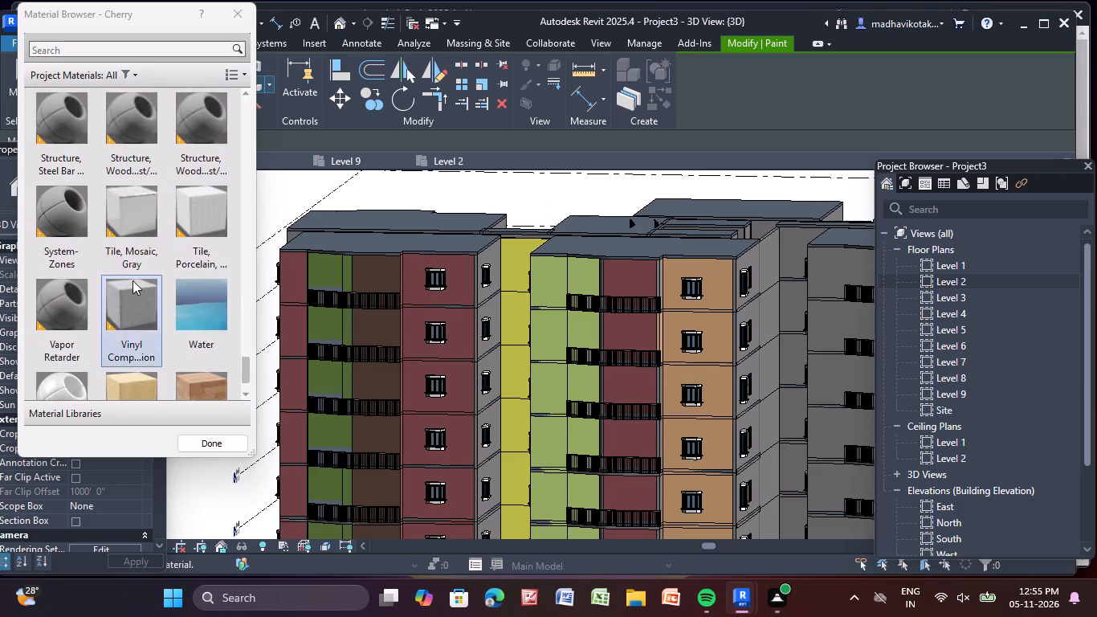
pyautogui.scroll(-2, 128, 287)
pyautogui.scroll(6, 126, 296)
pyautogui.scroll(-1, 120, 297)
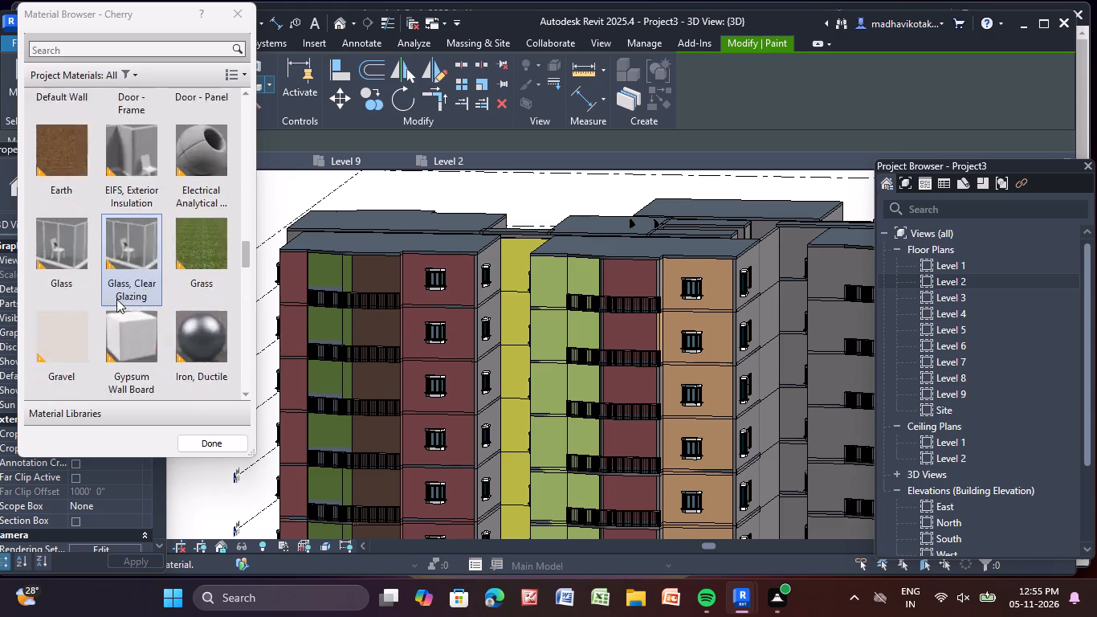
pyautogui.scroll(-1, 116, 299)
pyautogui.scroll(1, 93, 271)
pyautogui.click(67, 162)
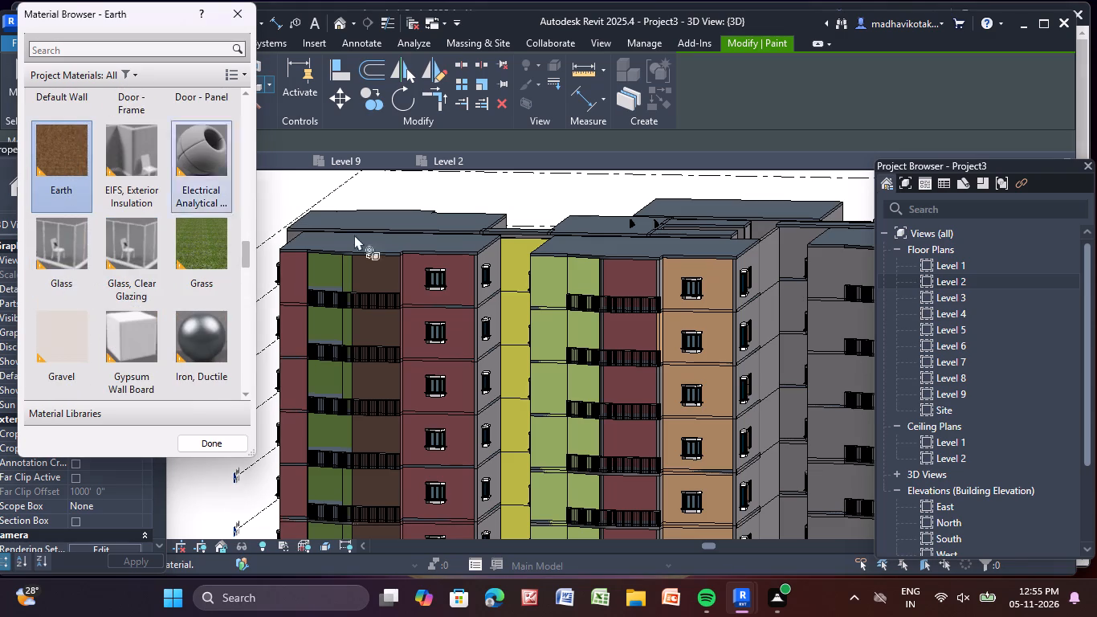
pyautogui.scroll(13, 626, 288)
pyautogui.click(670, 251)
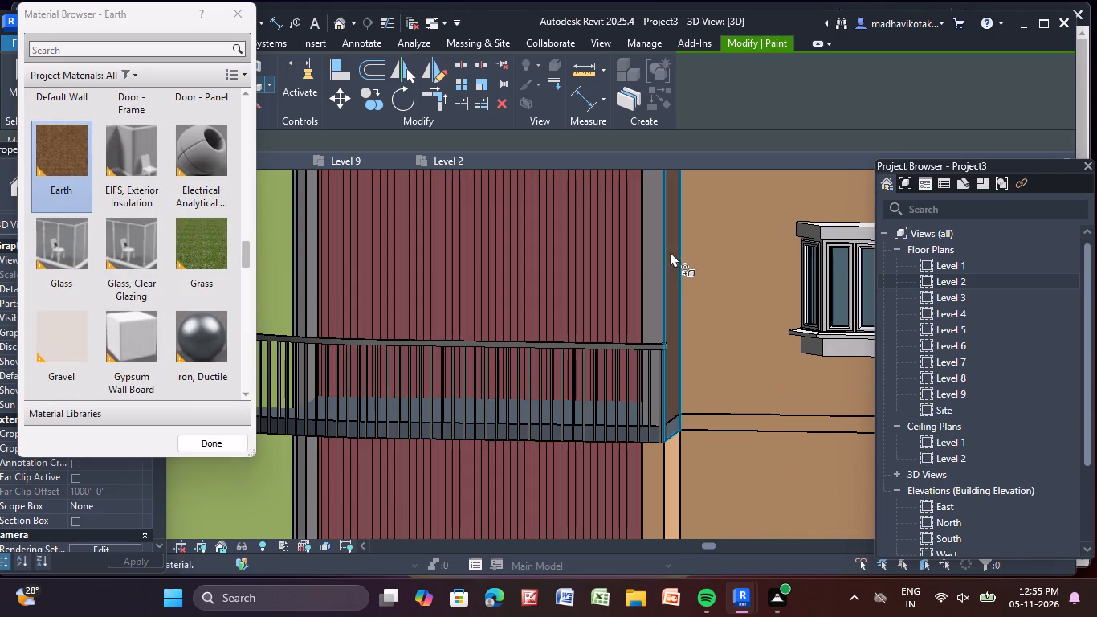
pyautogui.click(652, 255)
pyautogui.scroll(-3, 657, 259)
pyautogui.scroll(7, 668, 410)
pyautogui.click(671, 398)
pyautogui.click(644, 402)
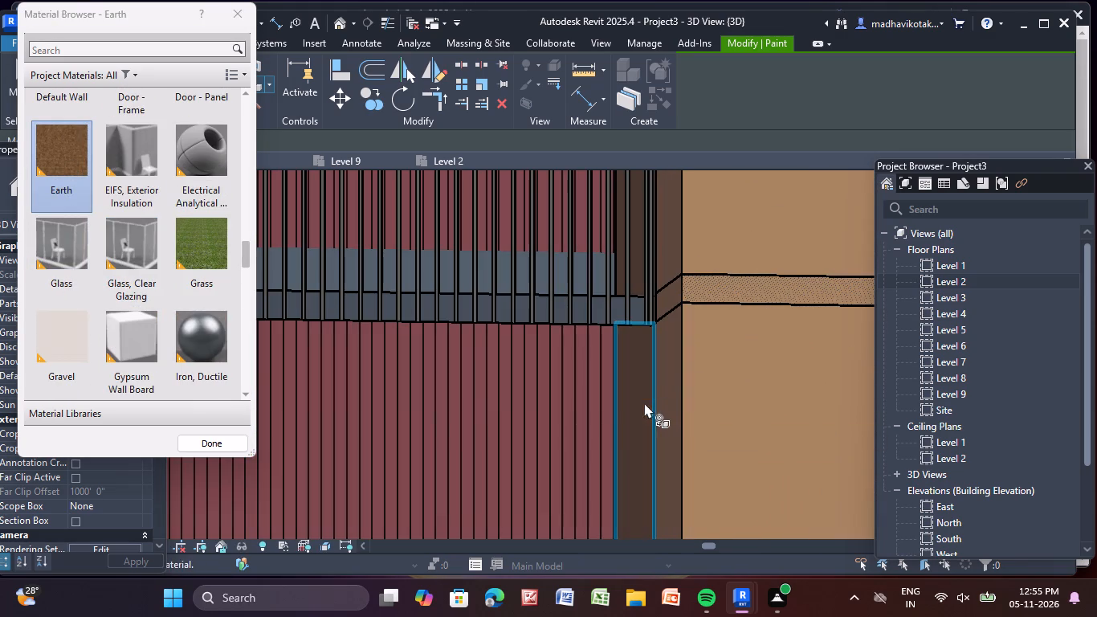
# Paint the front and side faces of the pier with Earth on the third floor from the top.
pyautogui.scroll(-4, 629, 438)
pyautogui.moveTo(625, 445); pyautogui.dragTo(628, 149, button='middle')
pyautogui.moveTo(633, 432); pyautogui.dragTo(631, 265, button='middle')
pyautogui.scroll(1, 631, 265)
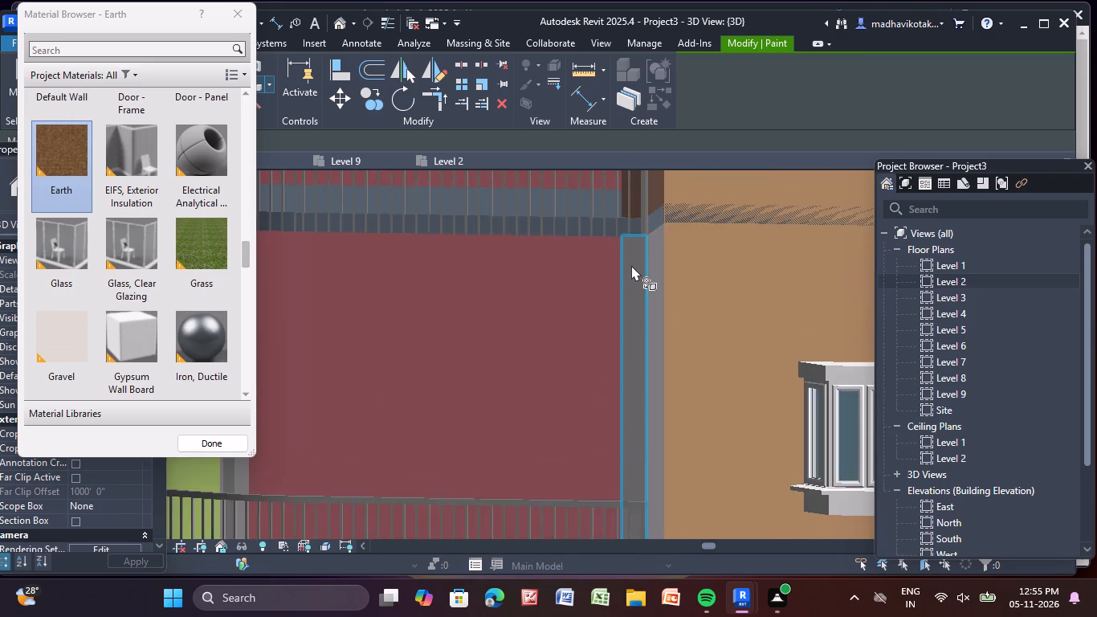
pyautogui.click(631, 265)
pyautogui.click(659, 313)
pyautogui.scroll(-2, 620, 356)
pyautogui.moveTo(608, 366); pyautogui.dragTo(612, 351, button='middle')
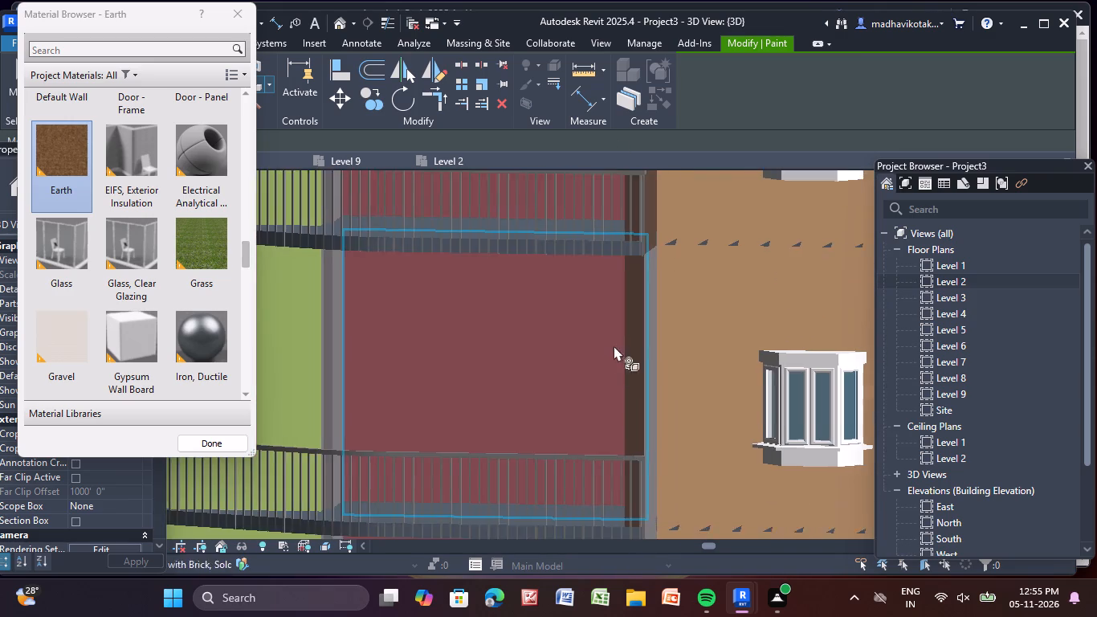
pyautogui.scroll(13, 695, 338)
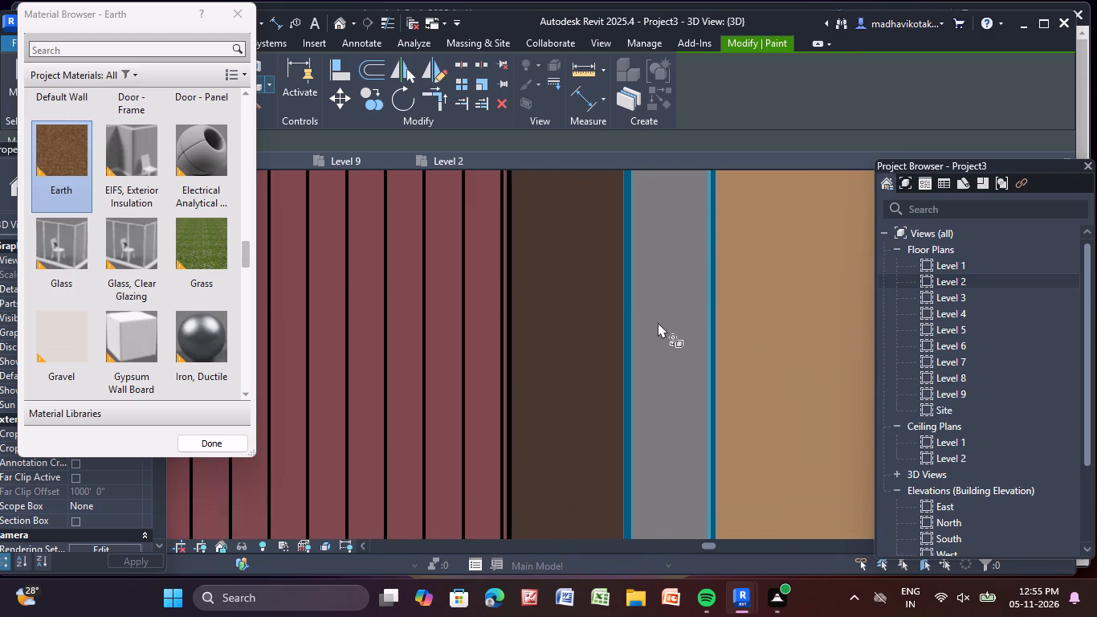
pyautogui.moveTo(664, 309); pyautogui.dragTo(665, 284)
pyautogui.scroll(1, 644, 284)
pyautogui.scroll(-15, 645, 285)
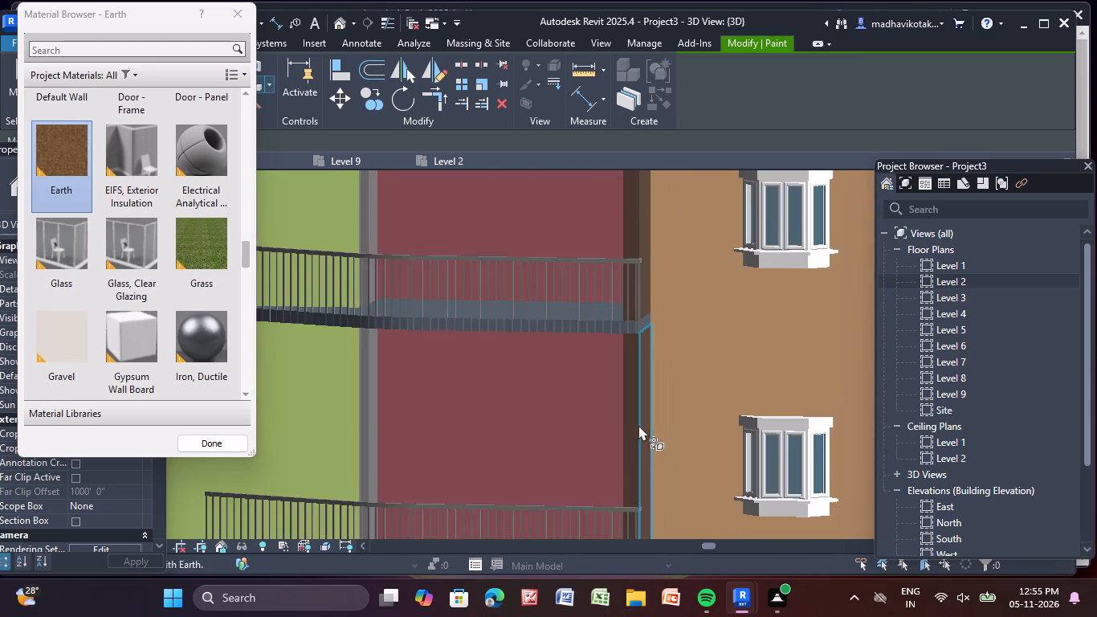
# Continue down the pier beside the Cherry wall, painting its front and side faces with Earth on the next two floors.
pyautogui.scroll(-2, 641, 425)
pyautogui.moveTo(621, 413); pyautogui.dragTo(406, 0, button='middle')
pyautogui.scroll(2, 443, 365)
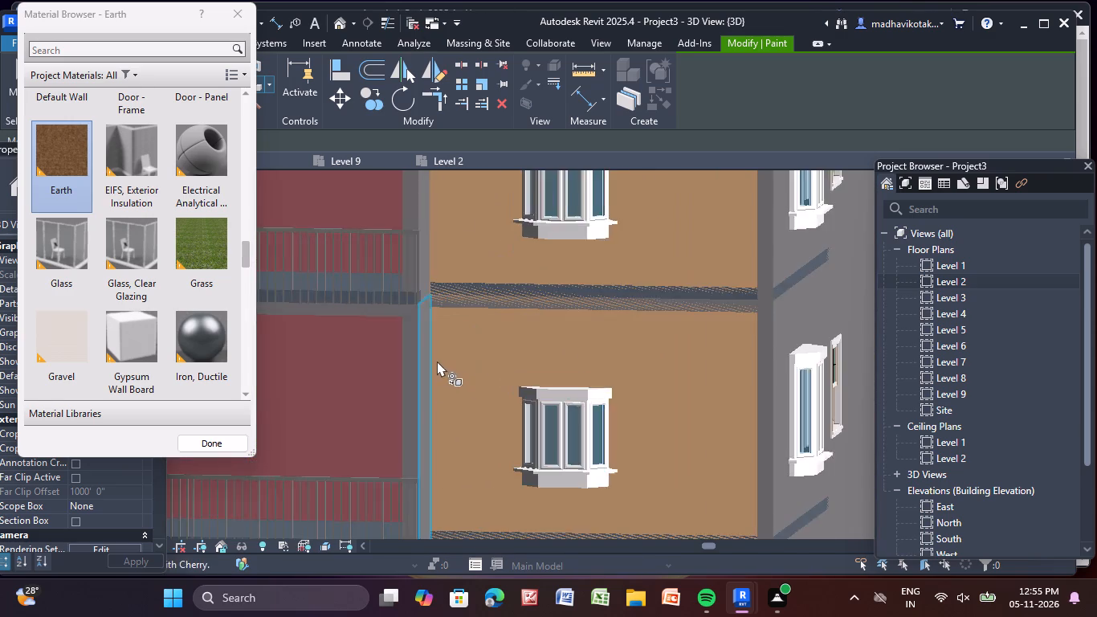
pyautogui.moveTo(436, 361); pyautogui.dragTo(506, 481, button='middle')
pyautogui.scroll(4, 455, 291)
pyautogui.click(498, 265)
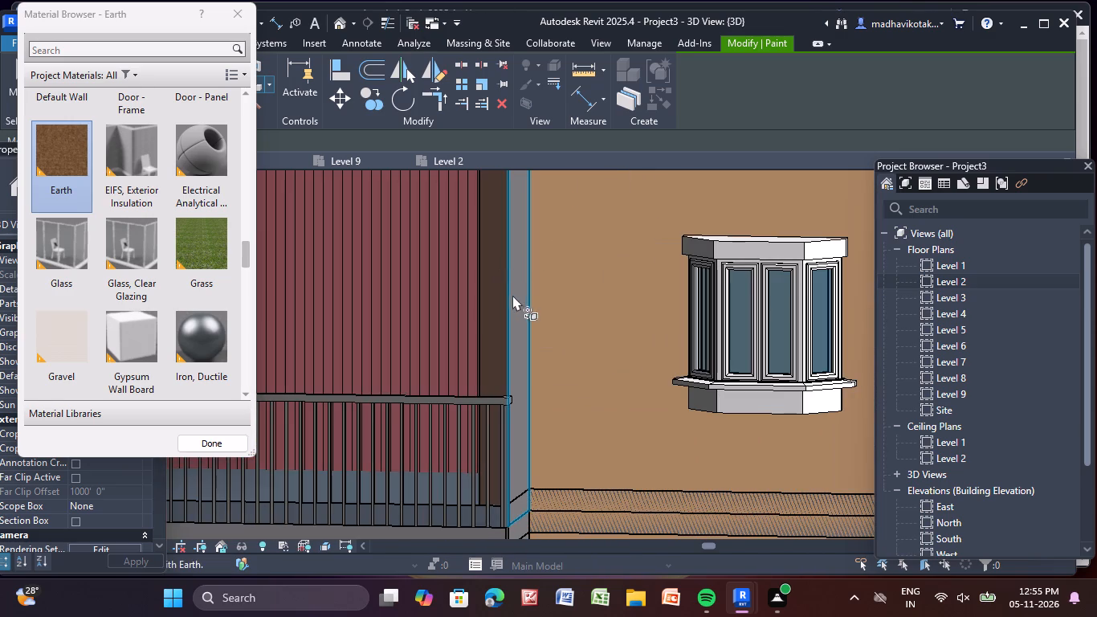
pyautogui.click(516, 304)
pyautogui.moveTo(486, 400); pyautogui.dragTo(347, 183, button='middle')
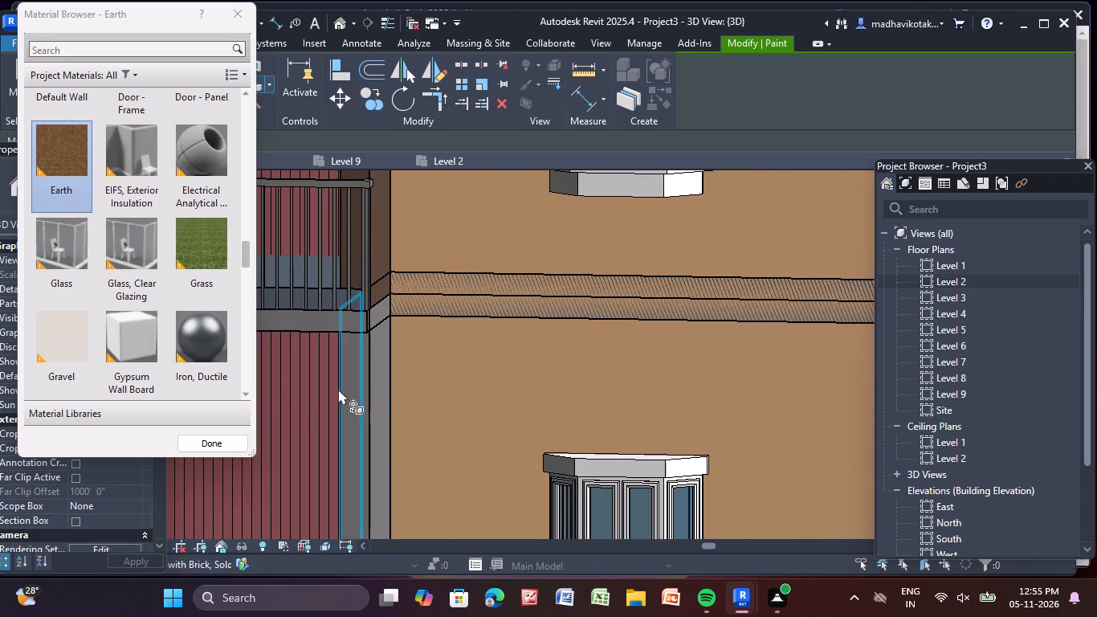
pyautogui.click(351, 386)
pyautogui.click(386, 400)
pyautogui.click(377, 408)
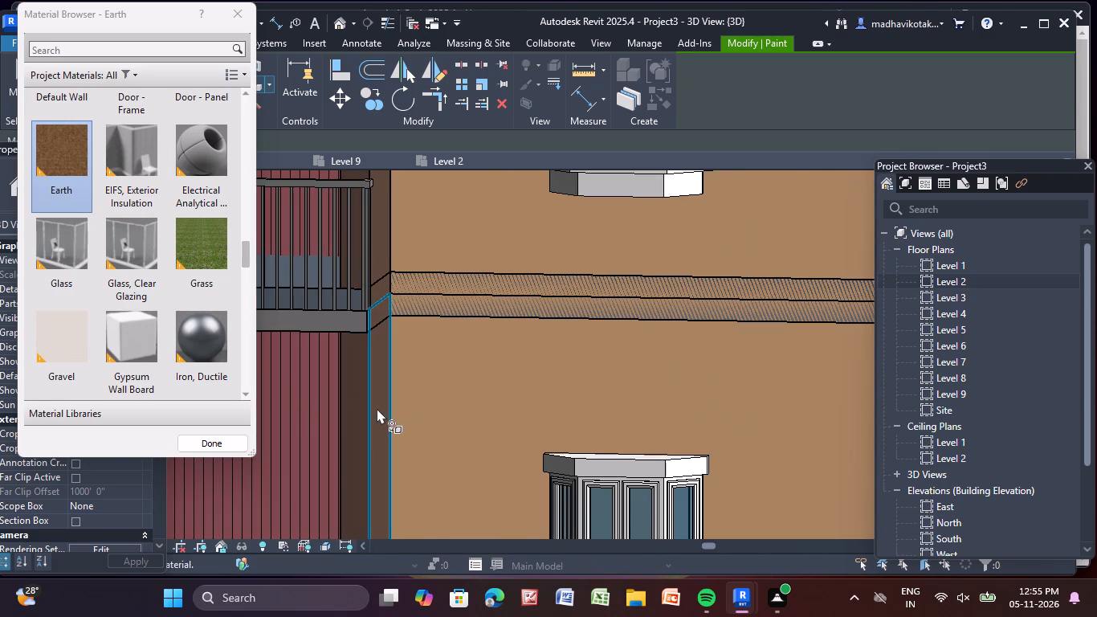
# Paint the grey front and side pier faces beside the Cherry wall with Earth on the following two floors down.
pyautogui.scroll(-4, 377, 408)
pyautogui.moveTo(377, 408); pyautogui.dragTo(387, 26, button='middle')
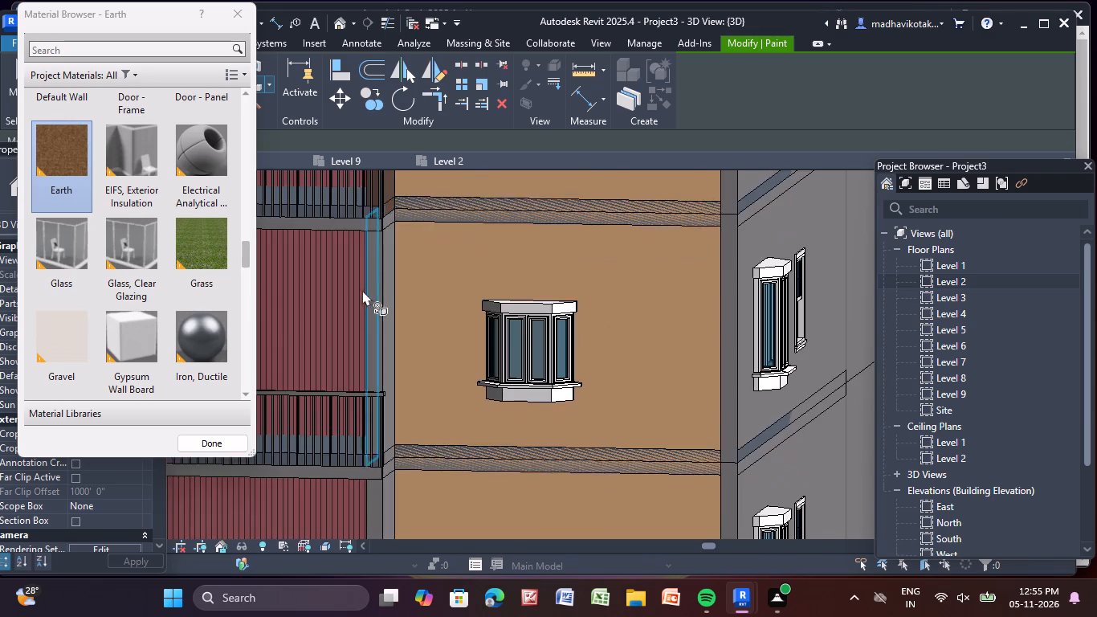
pyautogui.scroll(8, 354, 307)
pyautogui.click(385, 312)
pyautogui.click(427, 353)
pyautogui.scroll(-6, 417, 366)
pyautogui.moveTo(410, 389); pyautogui.dragTo(420, 132, button='middle')
pyautogui.scroll(4, 449, 382)
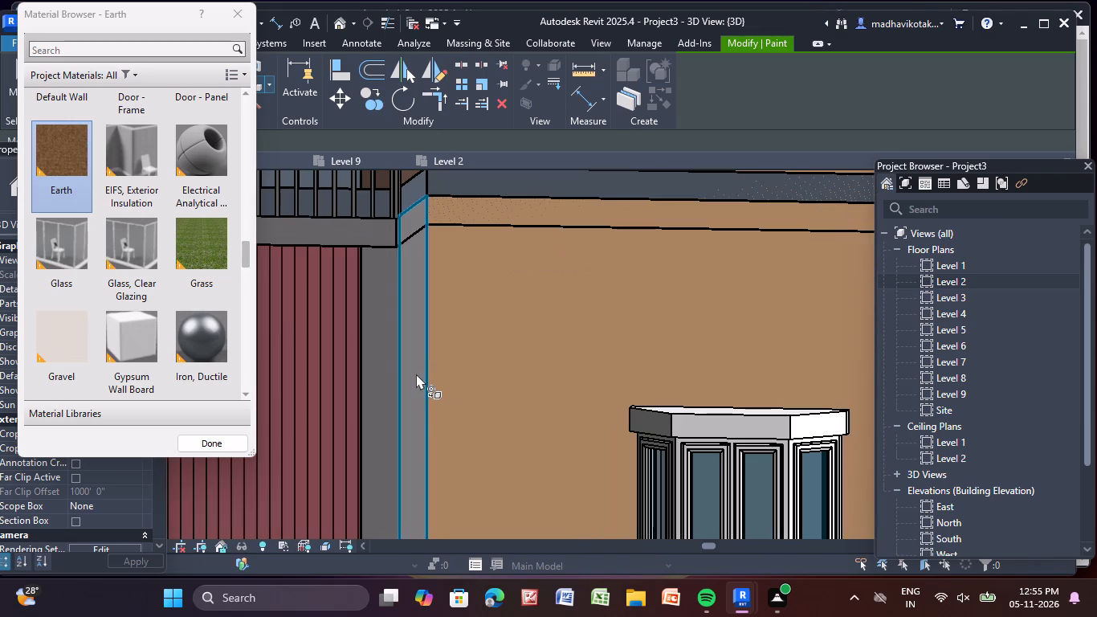
pyautogui.click(412, 375)
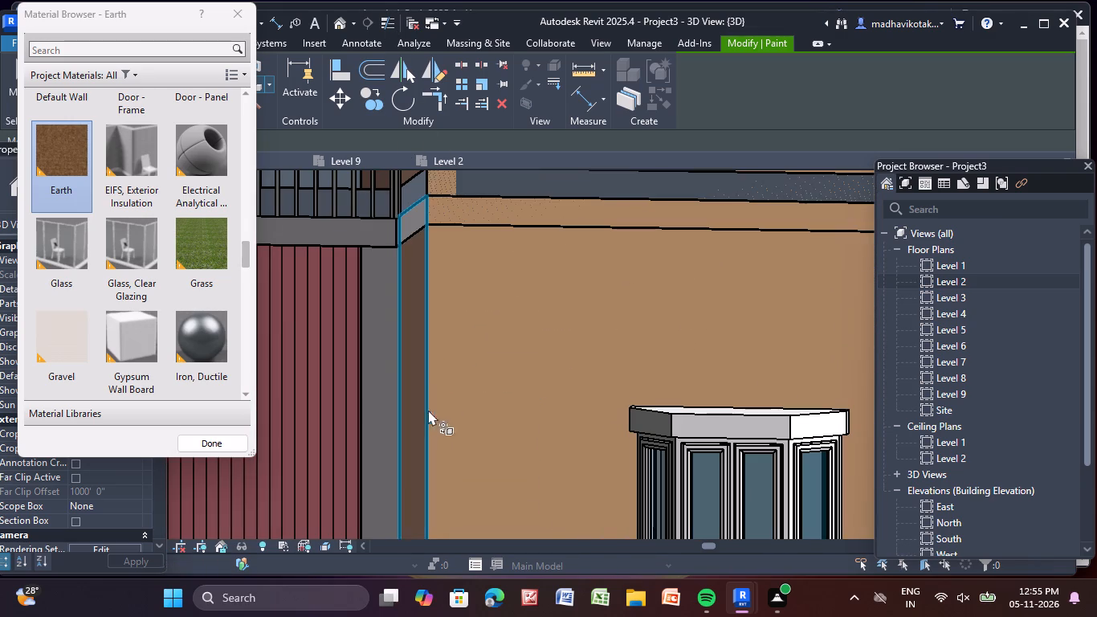
pyautogui.scroll(4, 368, 389)
pyautogui.click(410, 356)
# Paint the faces of the narrow pier between the green wall and the red balcony wall with Earth on one floor.
pyautogui.scroll(-7, 410, 356)
pyautogui.scroll(1, 428, 395)
pyautogui.scroll(-5, 428, 395)
pyautogui.moveTo(423, 419); pyautogui.dragTo(416, 395, button='middle')
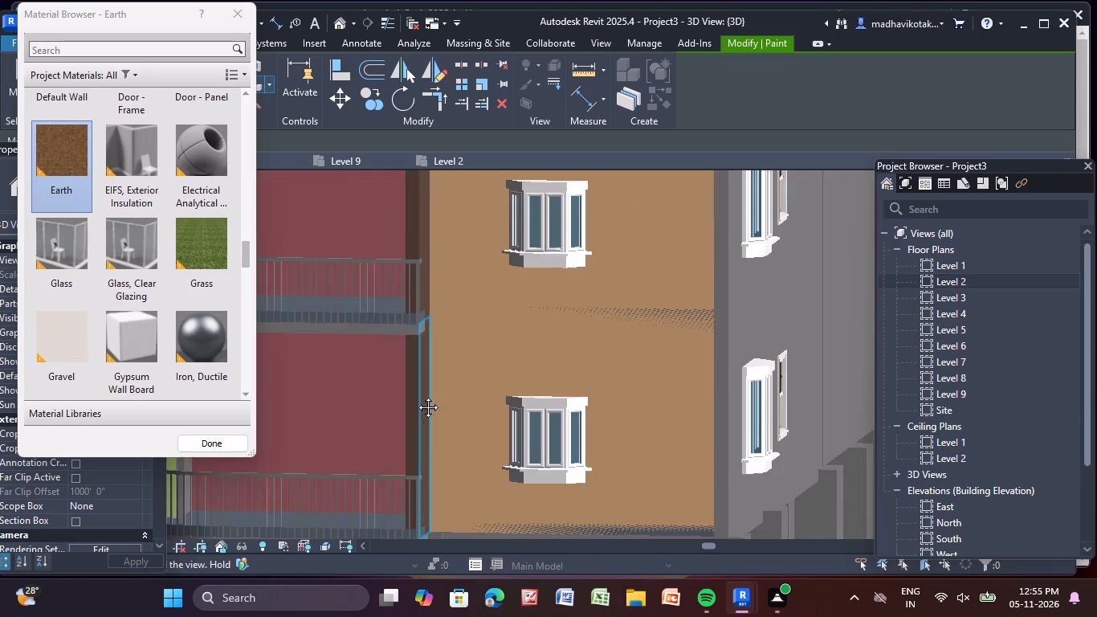
pyautogui.moveTo(416, 395); pyautogui.dragTo(300, 78, button='middle')
pyautogui.moveTo(310, 312); pyautogui.dragTo(635, 404, button='middle')
pyautogui.scroll(-7, 633, 376)
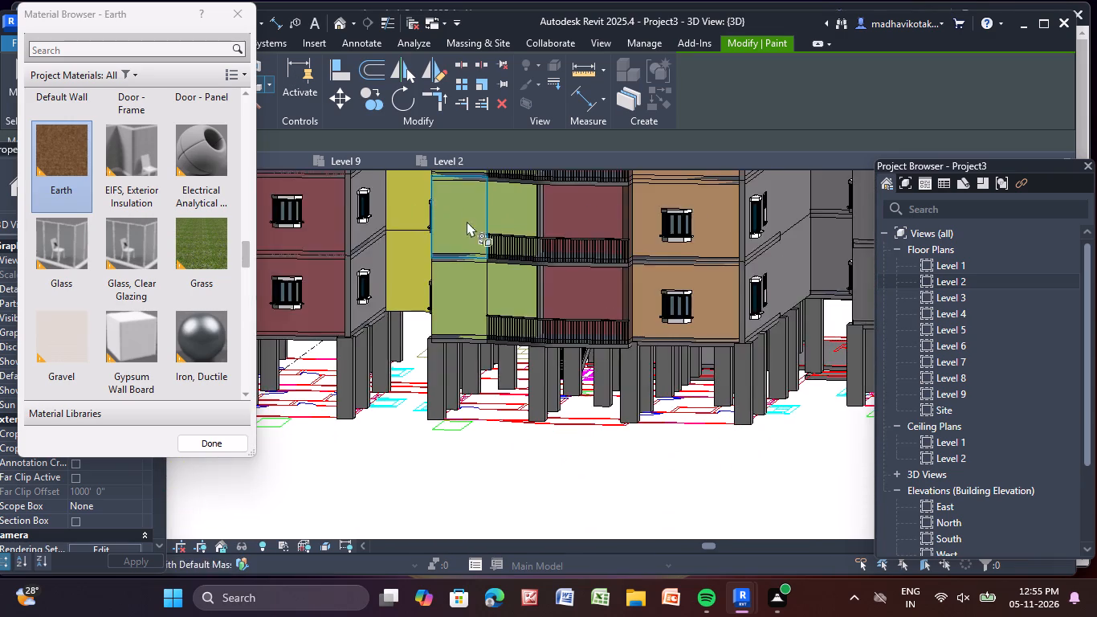
pyautogui.moveTo(471, 240); pyautogui.dragTo(298, 422, button='middle')
pyautogui.scroll(9, 335, 406)
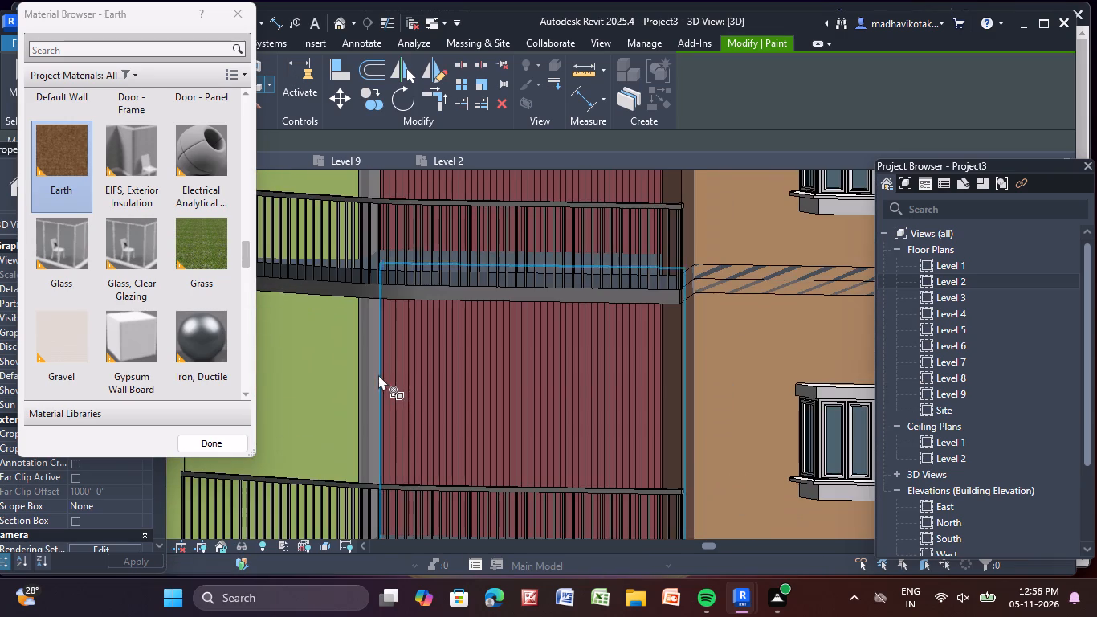
pyautogui.scroll(10, 374, 373)
pyautogui.click(383, 303)
pyautogui.click(412, 329)
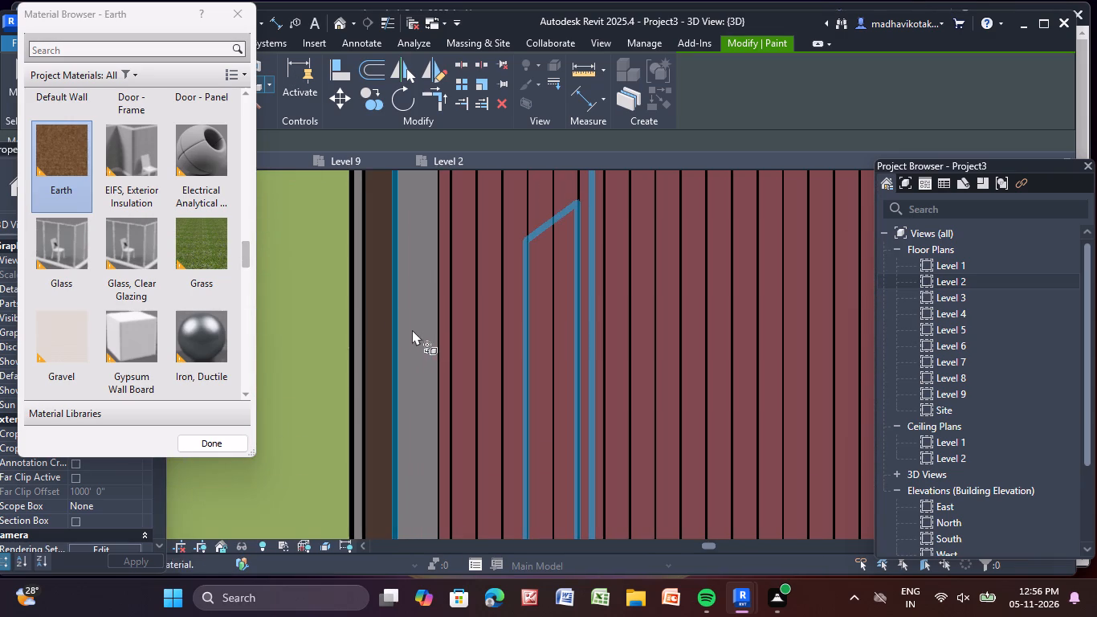
pyautogui.scroll(14, 361, 329)
pyautogui.click(357, 300)
pyautogui.scroll(-6, 357, 300)
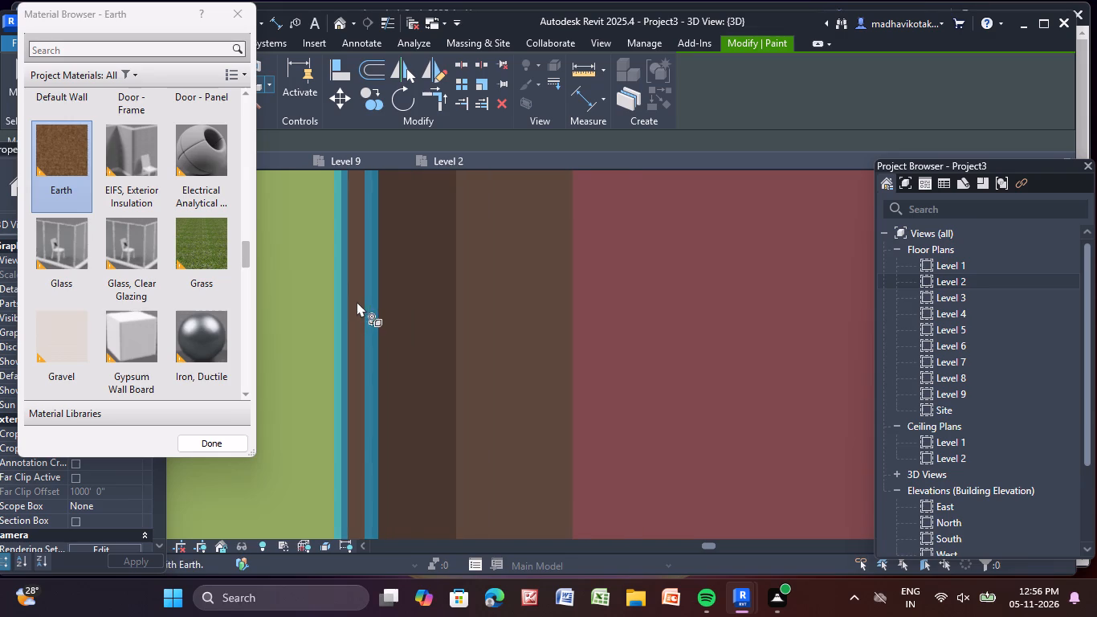
# Paint the three grey faces of the narrow pier between the green and red walls with Earth on a lower floor.
pyautogui.scroll(-13, 357, 301)
pyautogui.scroll(-5, 367, 521)
pyautogui.moveTo(367, 484); pyautogui.dragTo(420, 326, button='middle')
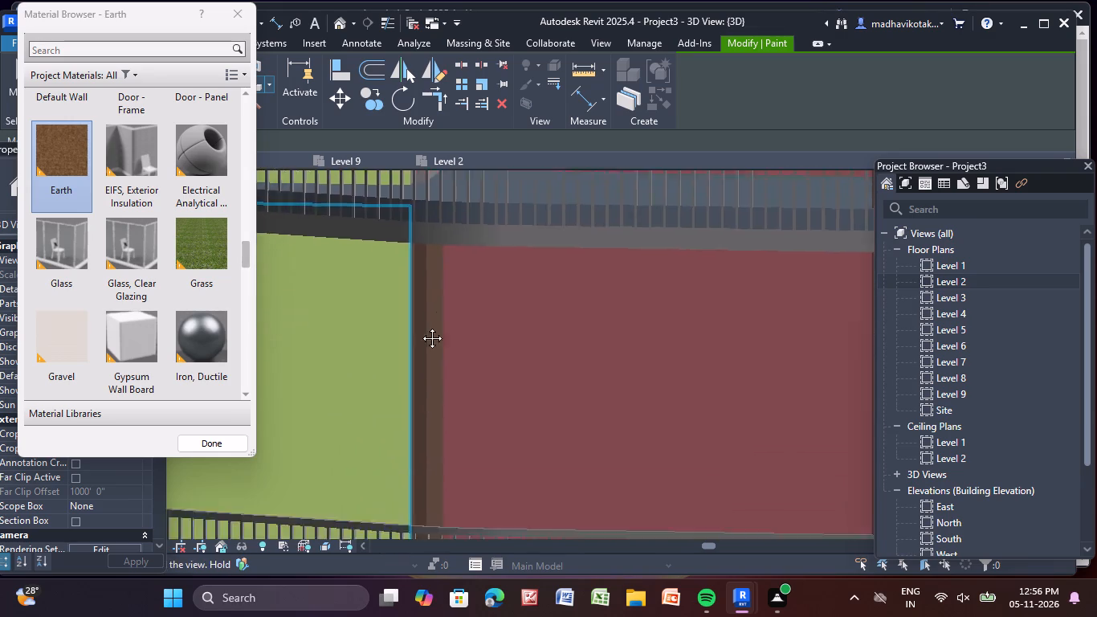
pyautogui.moveTo(420, 326); pyautogui.dragTo(524, 0, button='middle')
pyautogui.scroll(5, 542, 259)
pyautogui.moveTo(524, 470); pyautogui.dragTo(495, 244, button='middle')
pyautogui.scroll(5, 507, 287)
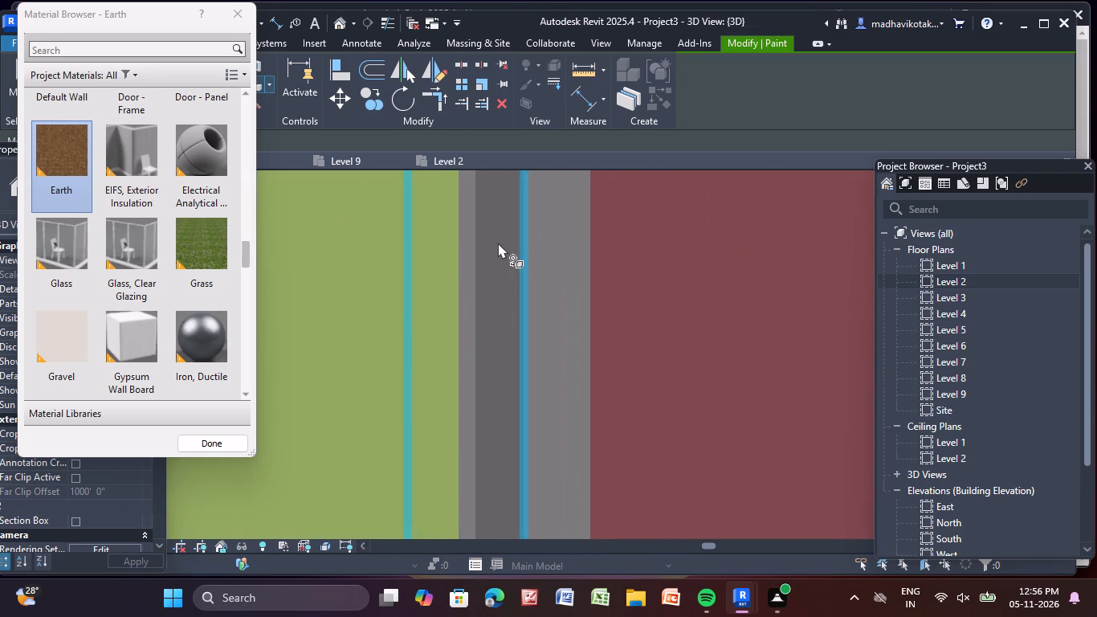
pyautogui.click(499, 243)
pyautogui.scroll(10, 487, 297)
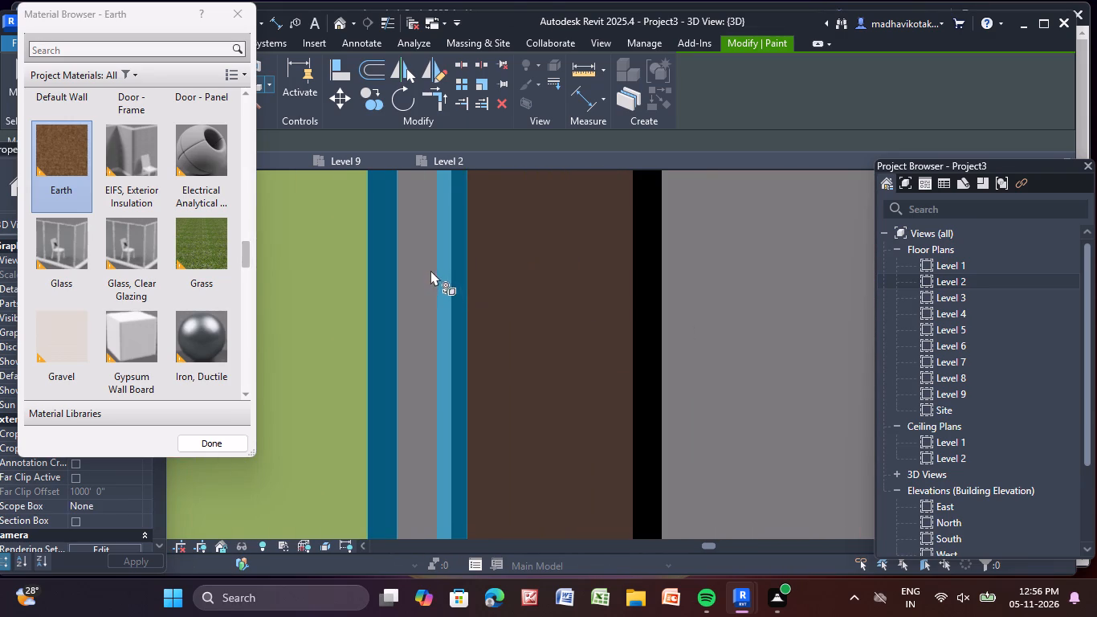
pyautogui.click(420, 263)
pyautogui.click(720, 362)
# Paint the three unpainted faces of the pier between the green and red walls with Earth on a floor higher up.
pyautogui.scroll(-6, 720, 366)
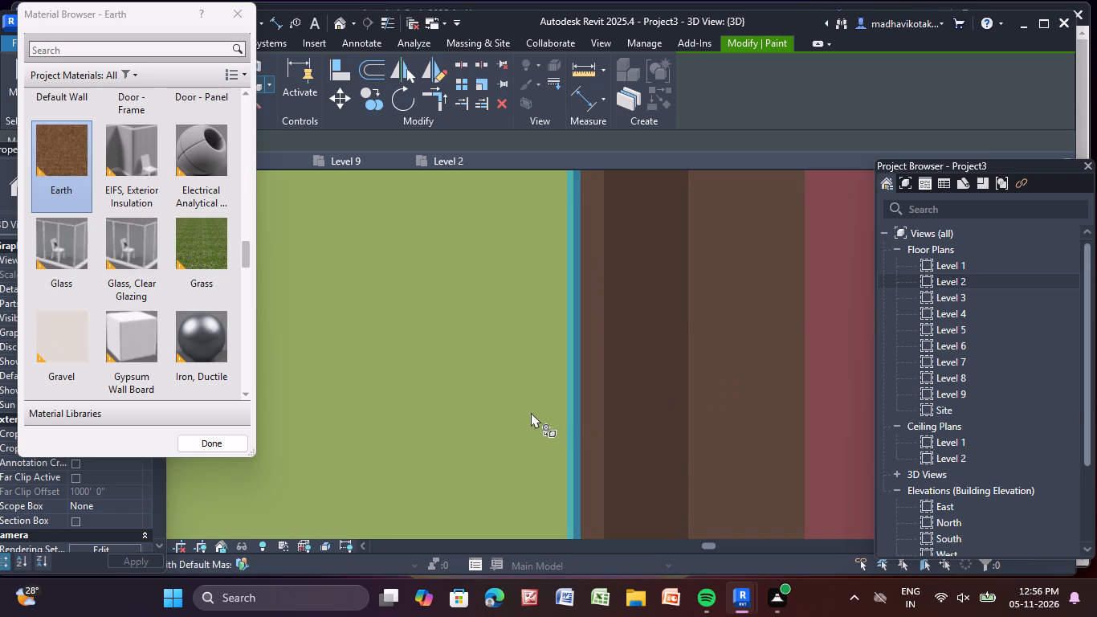
pyautogui.scroll(-9, 531, 412)
pyautogui.scroll(-3, 450, 366)
pyautogui.moveTo(453, 363); pyautogui.dragTo(366, 134, button='middle')
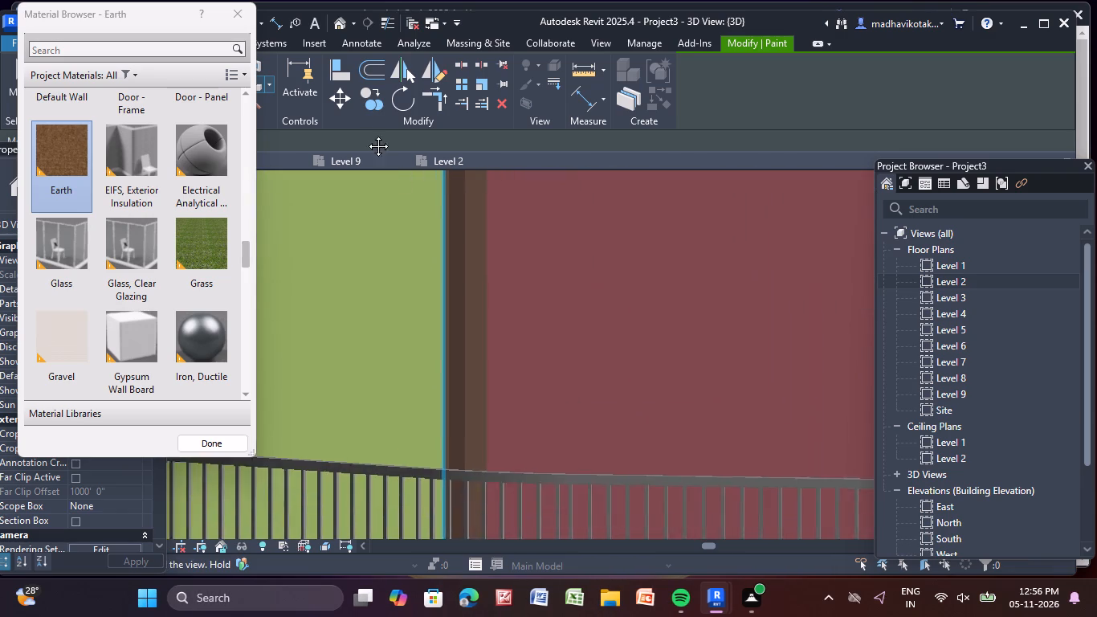
pyautogui.moveTo(366, 134); pyautogui.dragTo(372, 14, button='middle')
pyautogui.moveTo(389, 359); pyautogui.dragTo(455, 616, button='middle')
pyautogui.moveTo(541, 313); pyautogui.dragTo(520, 385, button='middle')
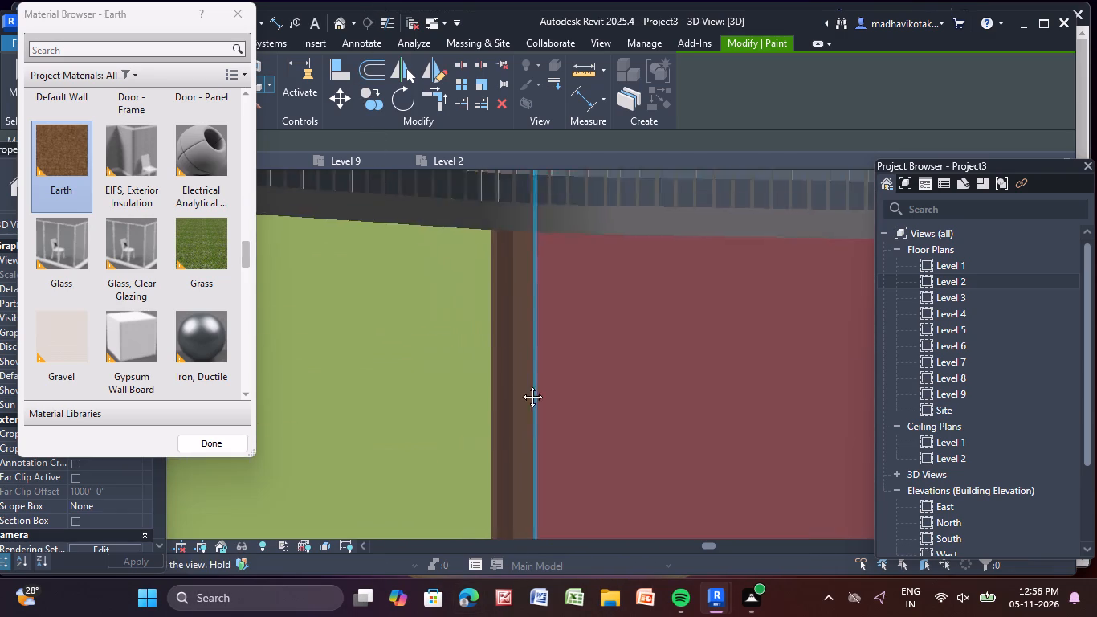
pyautogui.moveTo(520, 385); pyautogui.dragTo(502, 616, button='middle')
pyautogui.scroll(-1, 502, 616)
pyautogui.moveTo(527, 316); pyautogui.dragTo(473, 597, button='middle')
pyautogui.moveTo(418, 368); pyautogui.dragTo(418, 616, button='middle')
pyautogui.moveTo(467, 357); pyautogui.dragTo(479, 566, button='middle')
pyautogui.scroll(4, 401, 368)
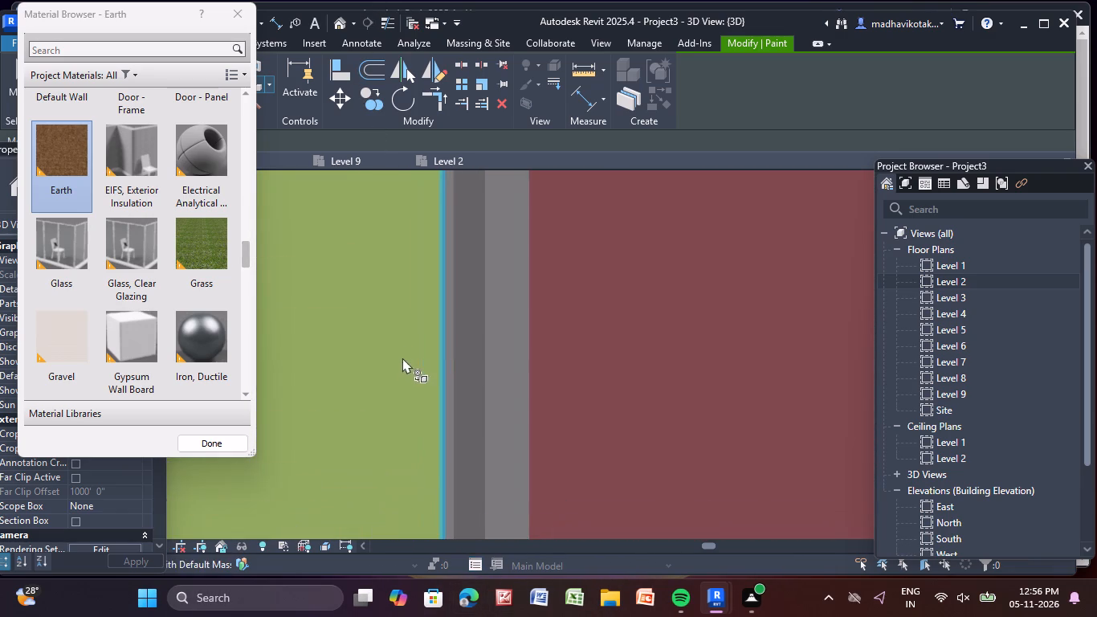
pyautogui.scroll(18, 402, 358)
pyautogui.click(397, 302)
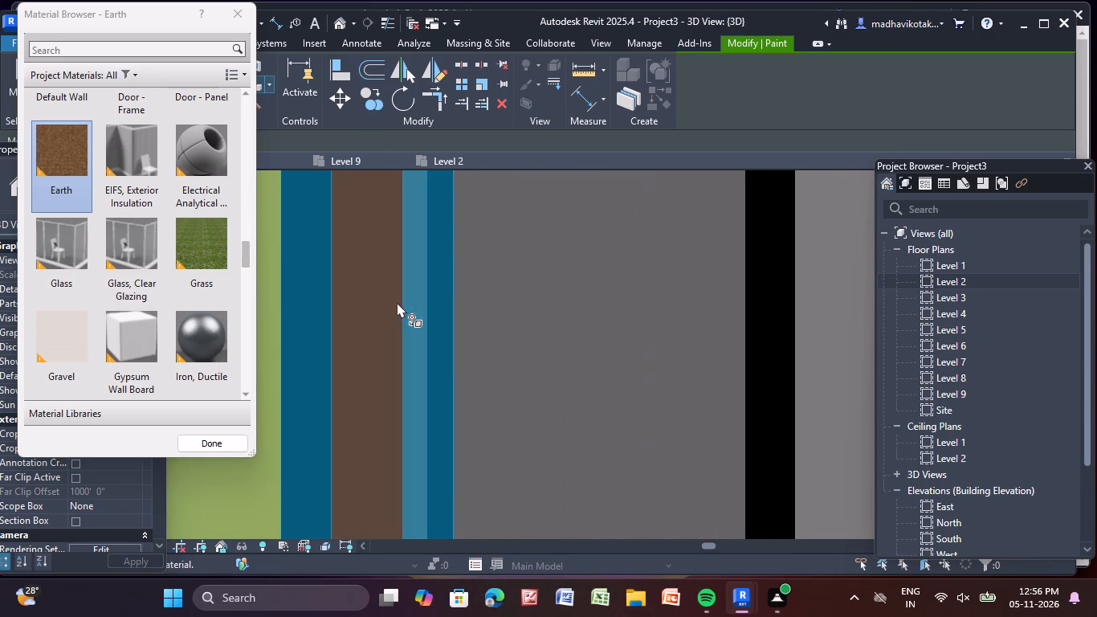
pyautogui.click(588, 345)
pyautogui.scroll(-10, 586, 360)
pyautogui.scroll(1, 629, 417)
pyautogui.moveTo(627, 418); pyautogui.dragTo(404, 616, button='middle')
pyautogui.scroll(1, 404, 616)
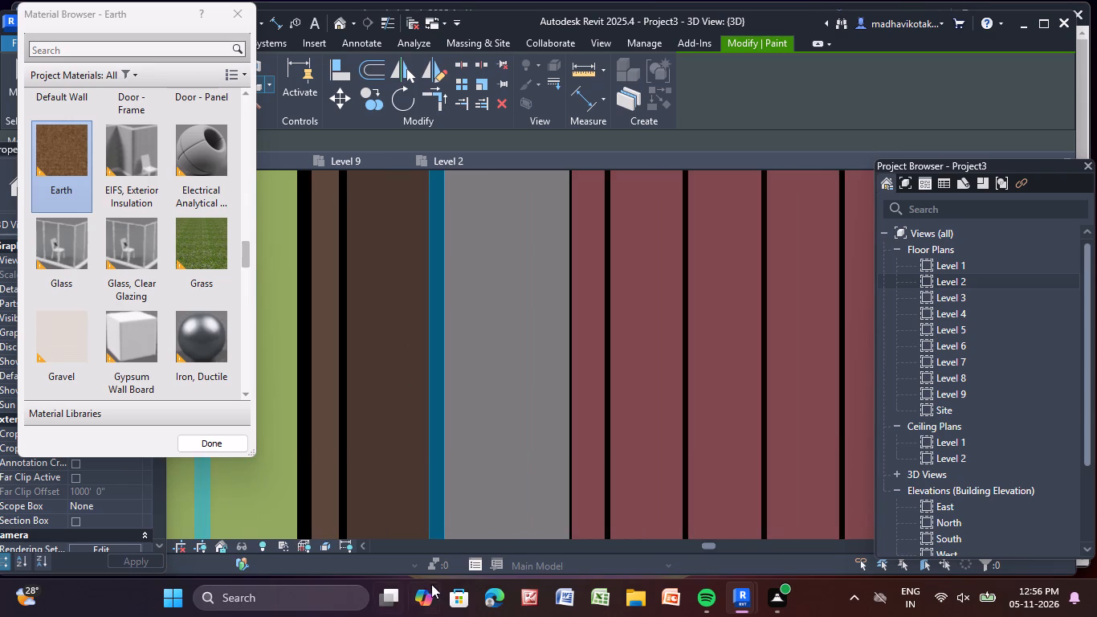
pyautogui.click(488, 460)
# Paint the pier faces behind the balcony railing between the green and red walls with Earth on the next floor up.
pyautogui.scroll(-11, 488, 460)
pyautogui.moveTo(474, 500); pyautogui.dragTo(442, 616, button='middle')
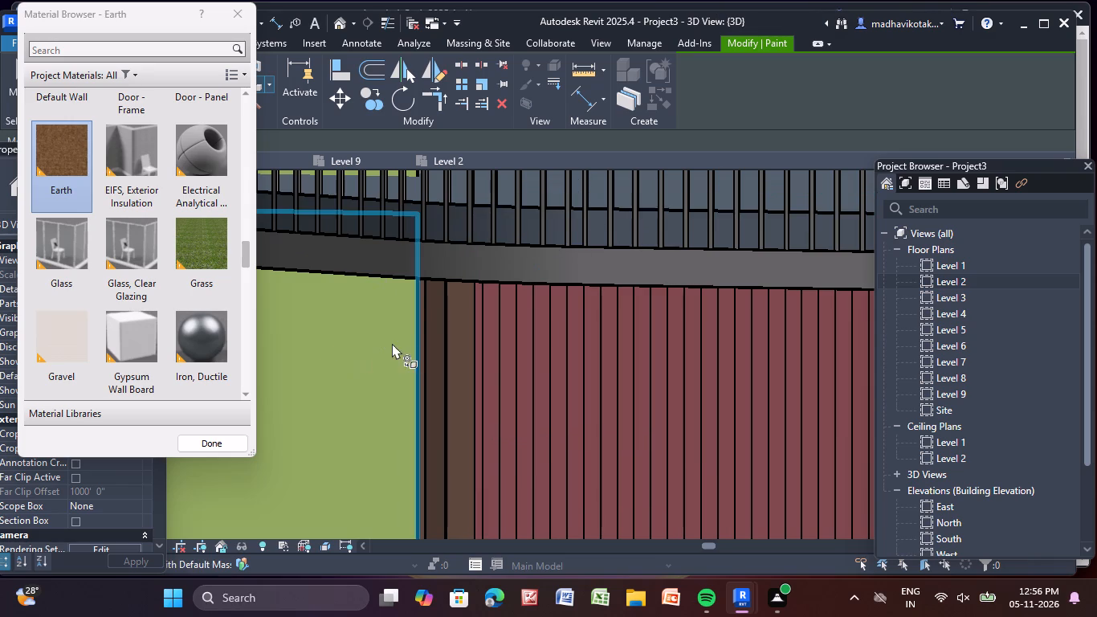
pyautogui.moveTo(394, 343); pyautogui.dragTo(438, 428, button='middle')
pyautogui.moveTo(499, 286); pyautogui.dragTo(516, 459, button='middle')
pyautogui.scroll(3, 496, 359)
pyautogui.scroll(4, 520, 290)
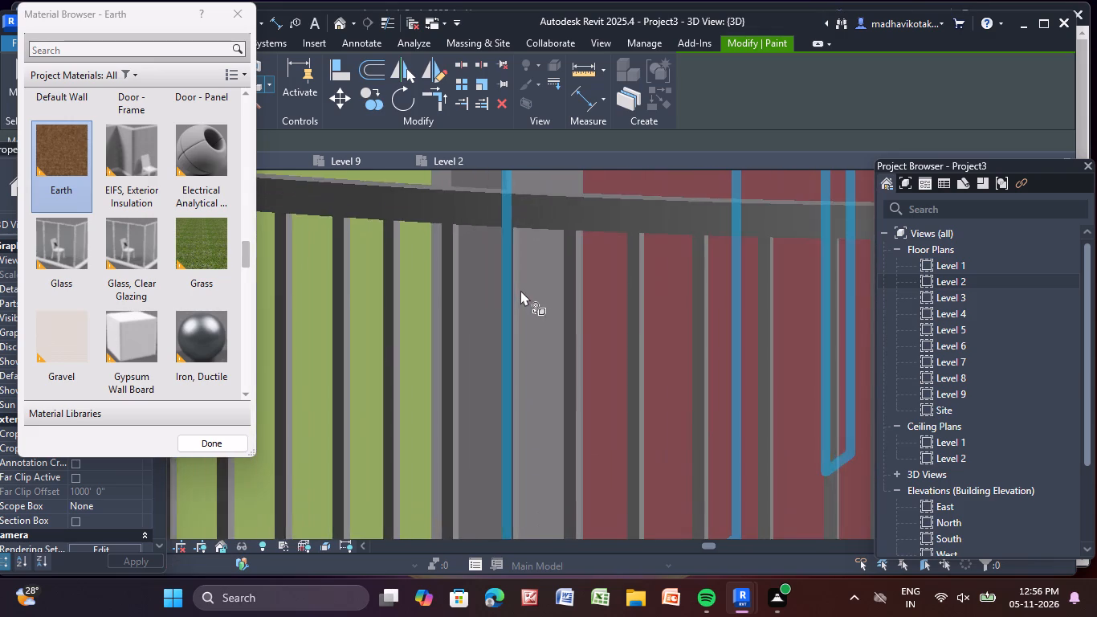
pyautogui.click(519, 289)
pyautogui.scroll(4, 547, 311)
pyautogui.click(548, 312)
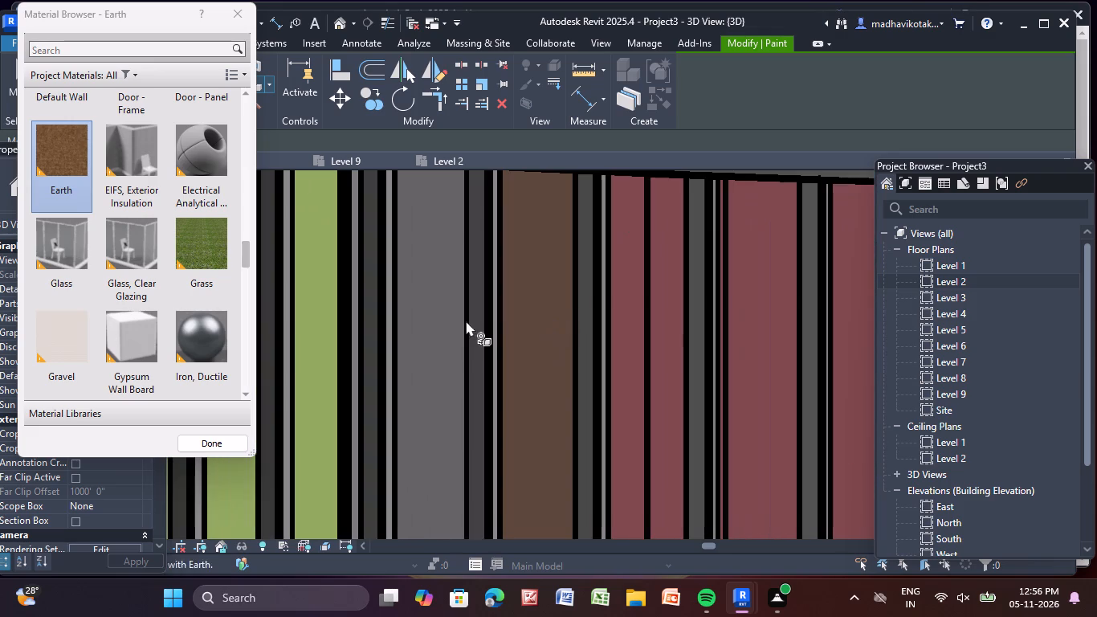
pyautogui.click(420, 320)
pyautogui.moveTo(426, 324); pyautogui.dragTo(577, 432, button='middle')
pyautogui.scroll(7, 544, 401)
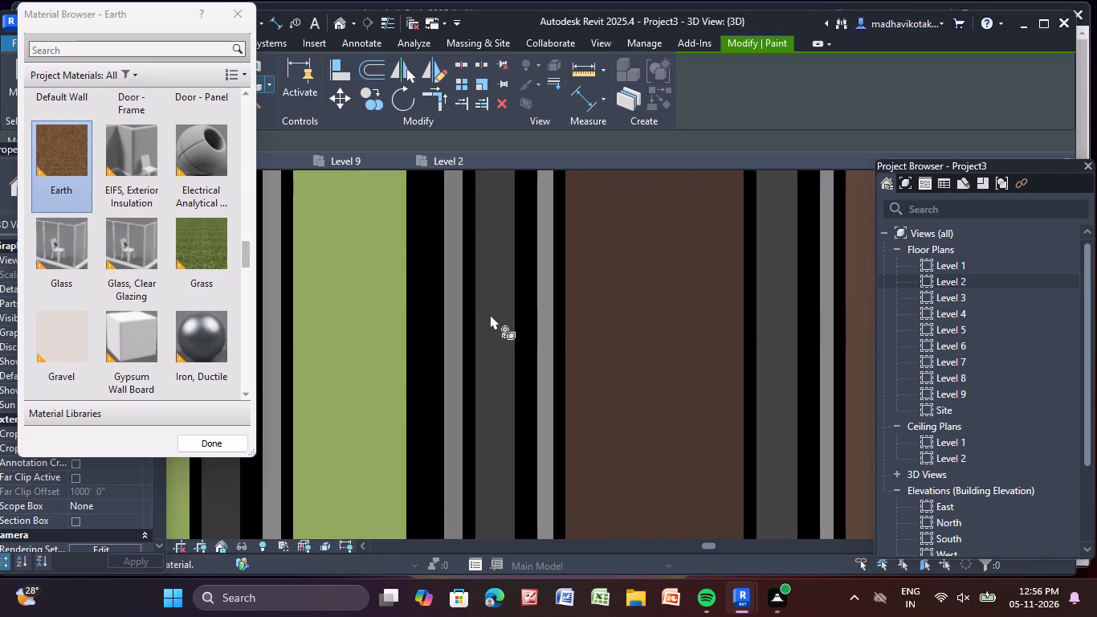
pyautogui.click(490, 314)
pyautogui.scroll(9, 458, 315)
pyautogui.click(455, 313)
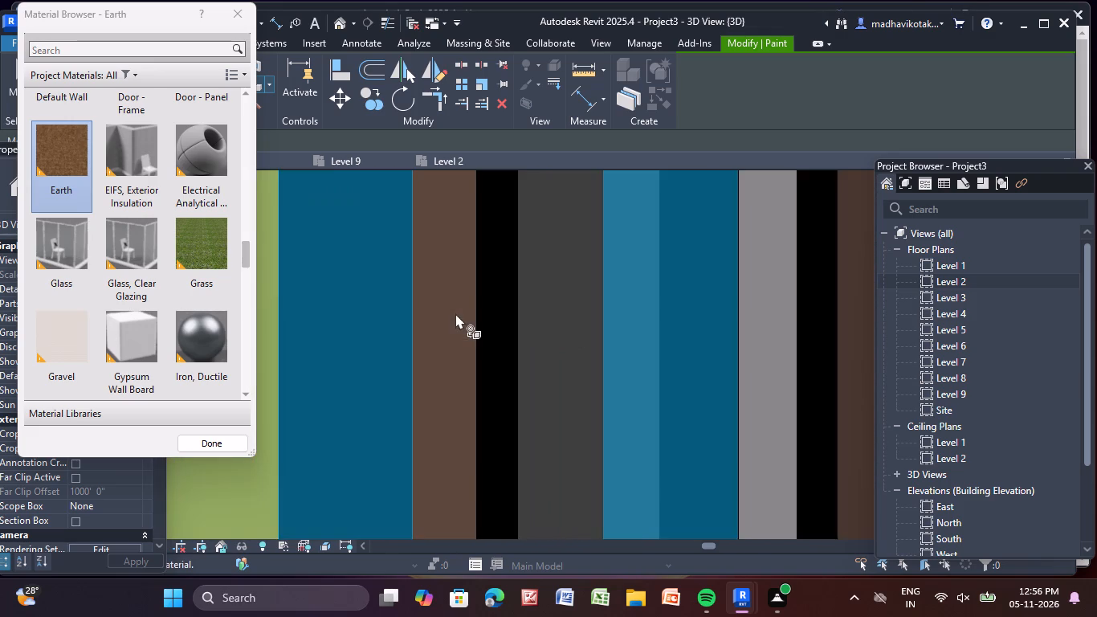
# Continue up the same pier, painting its three grey faces with Earth on the next unpainted floor.
pyautogui.scroll(-20, 455, 313)
pyautogui.scroll(-5, 455, 313)
pyautogui.middleClick(454, 309)
pyautogui.scroll(-4, 504, 200)
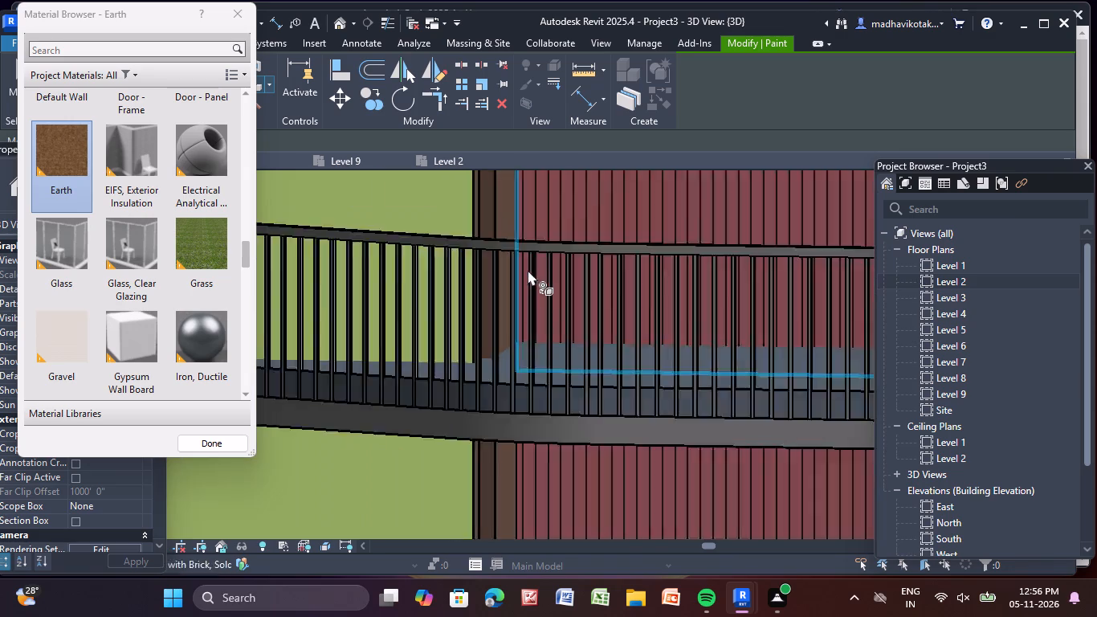
pyautogui.moveTo(528, 278); pyautogui.dragTo(491, 616, button='middle')
pyautogui.moveTo(491, 277); pyautogui.dragTo(503, 560, button='middle')
pyautogui.scroll(-1, 498, 554)
pyautogui.moveTo(565, 464); pyautogui.dragTo(611, 525, button='middle')
pyautogui.moveTo(528, 285); pyautogui.dragTo(515, 423, button='middle')
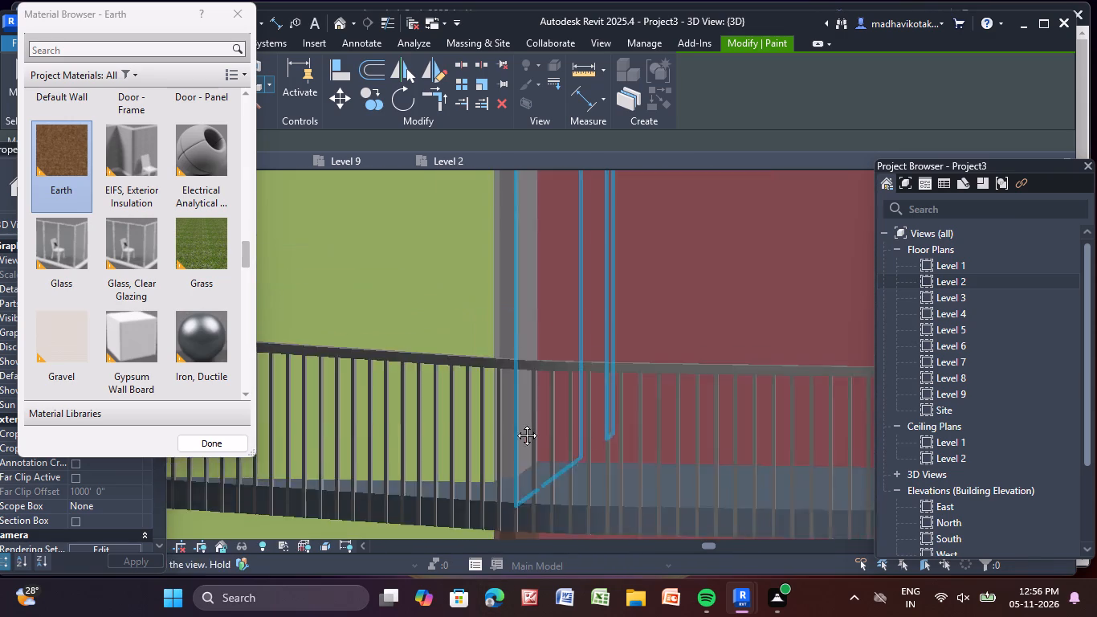
pyautogui.moveTo(515, 423); pyautogui.dragTo(546, 560, button='middle')
pyautogui.scroll(9, 572, 443)
pyautogui.click(488, 386)
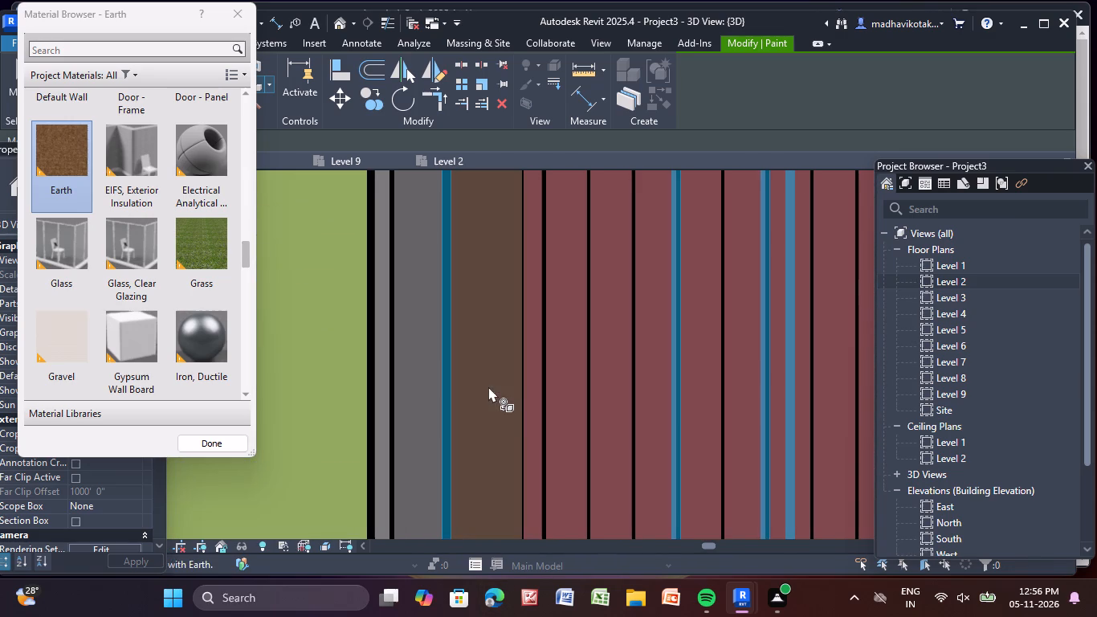
pyautogui.moveTo(548, 439); pyautogui.dragTo(675, 521, button='middle')
pyautogui.scroll(5, 528, 391)
pyautogui.click(560, 353)
pyautogui.scroll(2, 455, 335)
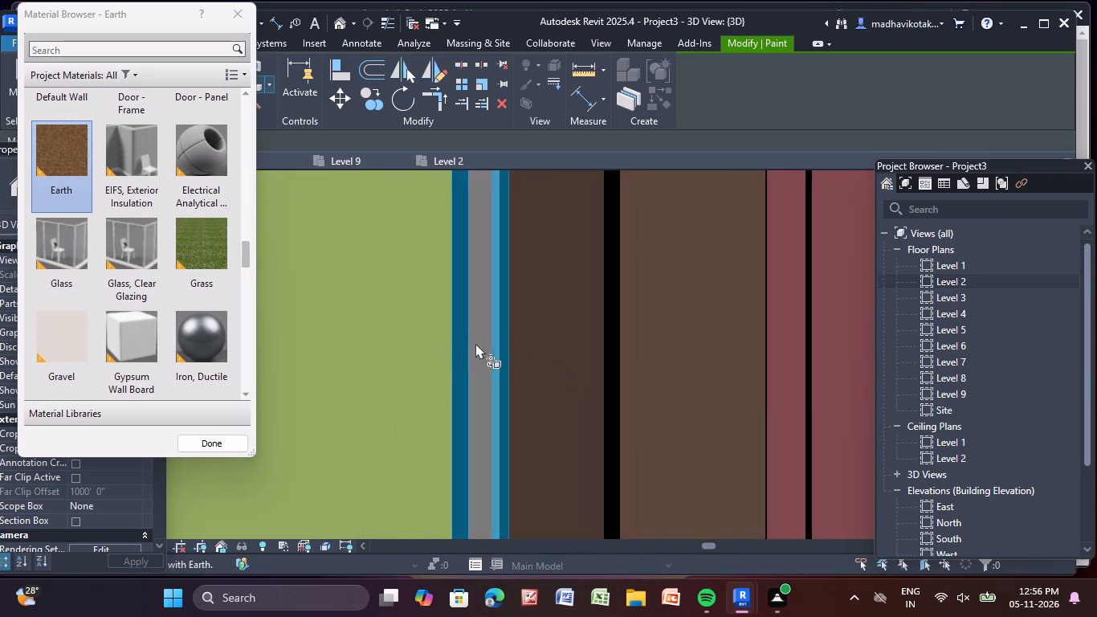
pyautogui.scroll(4, 475, 343)
pyautogui.click(498, 340)
# Paint the three grey faces of the pier between the green and red walls with Earth on the following floor up.
pyautogui.scroll(-16, 498, 340)
pyautogui.scroll(-9, 502, 341)
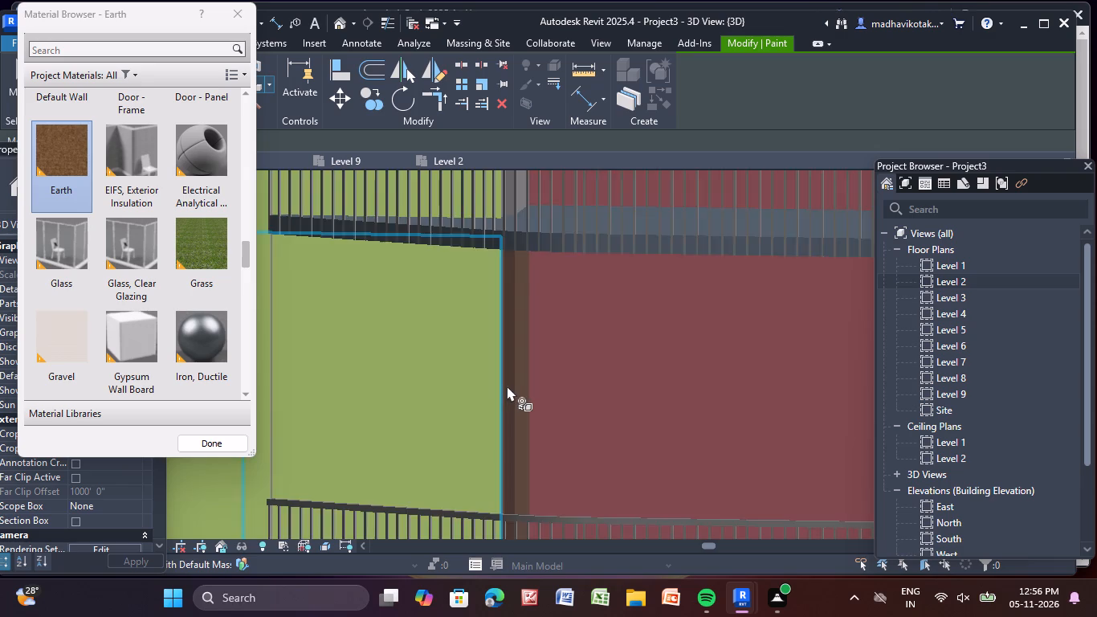
pyautogui.scroll(-6, 507, 386)
pyautogui.moveTo(537, 327); pyautogui.dragTo(534, 488, button='middle')
pyautogui.scroll(18, 487, 362)
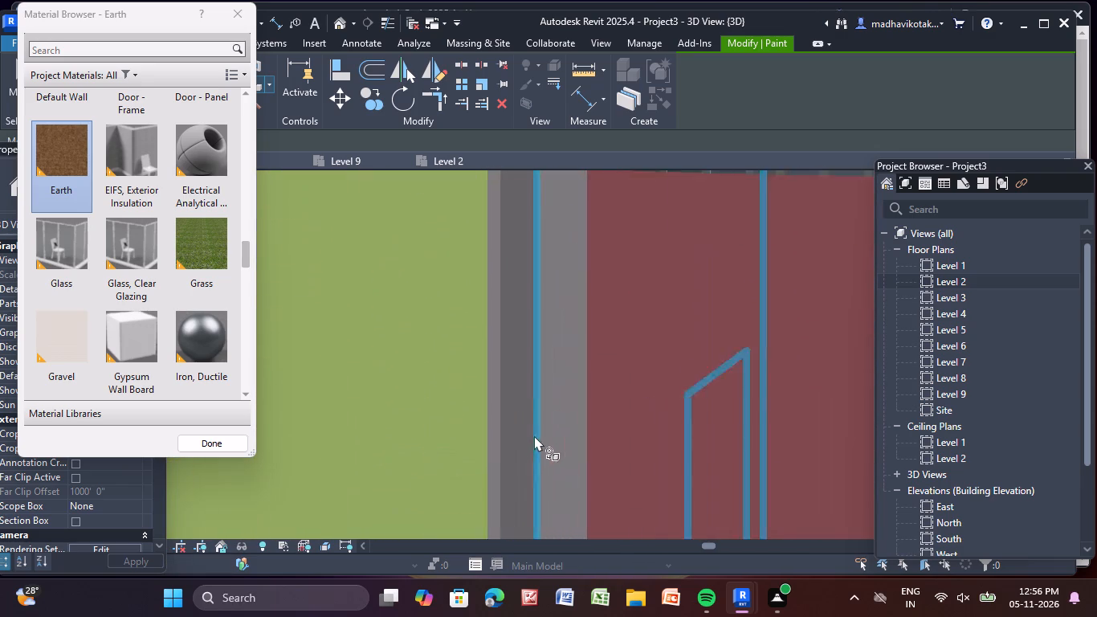
pyautogui.scroll(1, 534, 435)
pyautogui.click(544, 427)
pyautogui.click(515, 395)
pyautogui.scroll(3, 516, 395)
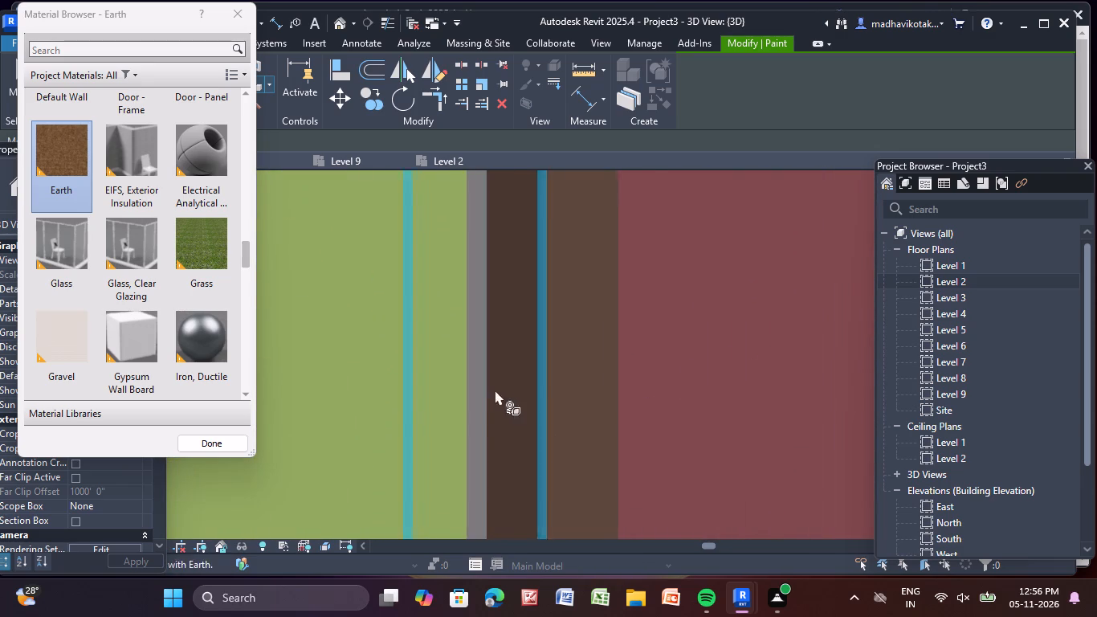
pyautogui.scroll(9, 495, 390)
pyautogui.click(464, 382)
# Paint the three grey faces of the pier between the green and red walls with Earth on the top floor.
pyautogui.scroll(-9, 464, 382)
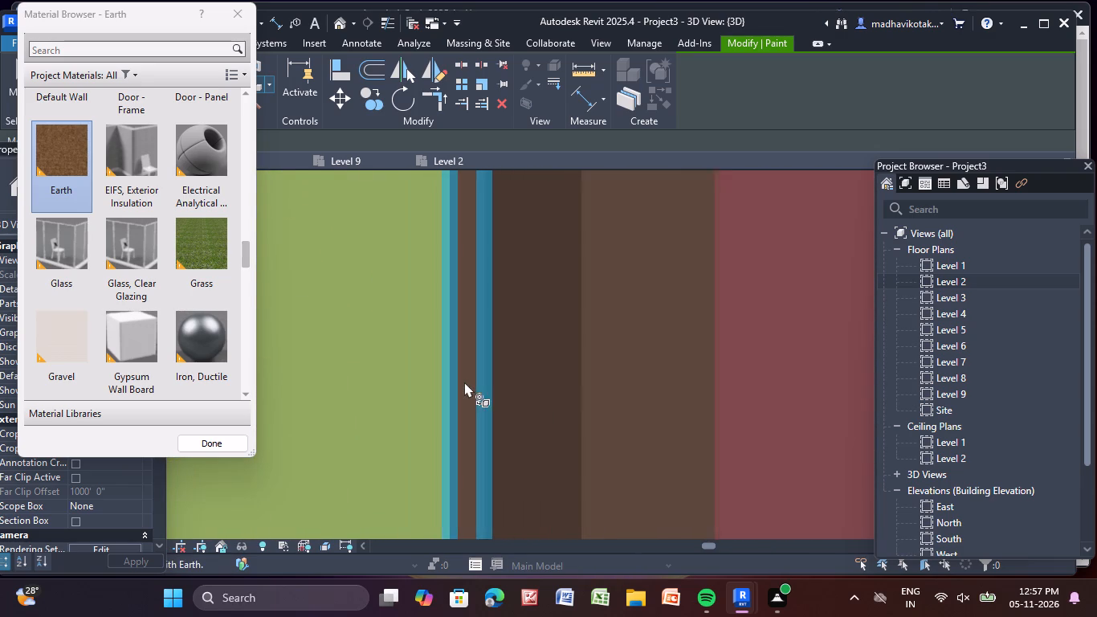
pyautogui.scroll(-17, 464, 382)
pyautogui.moveTo(524, 360); pyautogui.dragTo(581, 616, button='middle')
pyautogui.scroll(17, 504, 431)
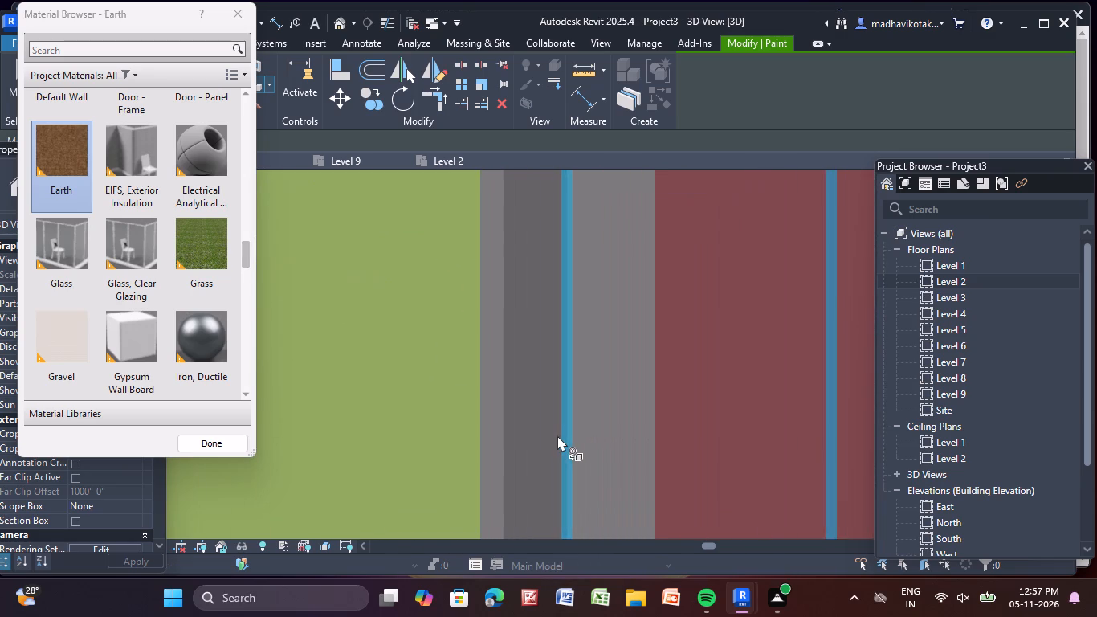
pyautogui.scroll(4, 558, 435)
pyautogui.click(532, 431)
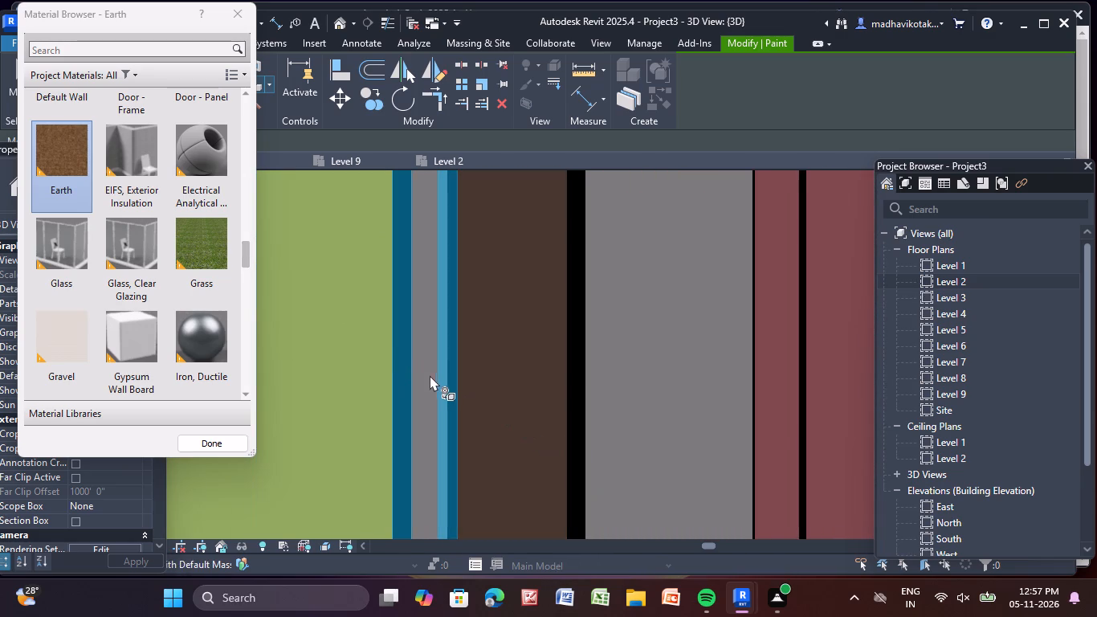
pyautogui.click(428, 374)
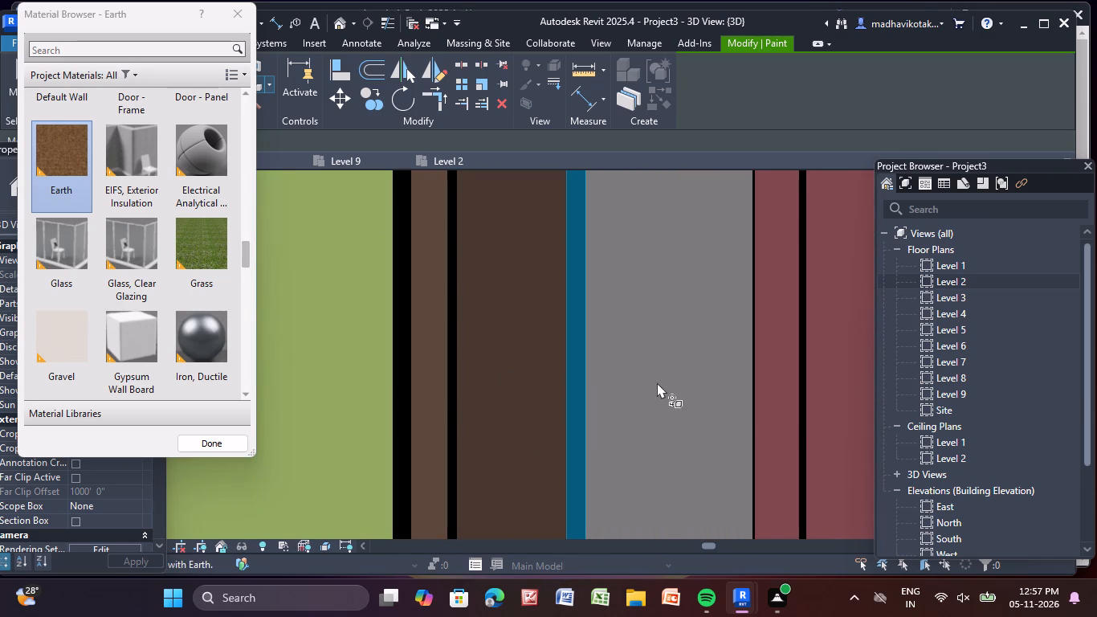
pyautogui.click(657, 382)
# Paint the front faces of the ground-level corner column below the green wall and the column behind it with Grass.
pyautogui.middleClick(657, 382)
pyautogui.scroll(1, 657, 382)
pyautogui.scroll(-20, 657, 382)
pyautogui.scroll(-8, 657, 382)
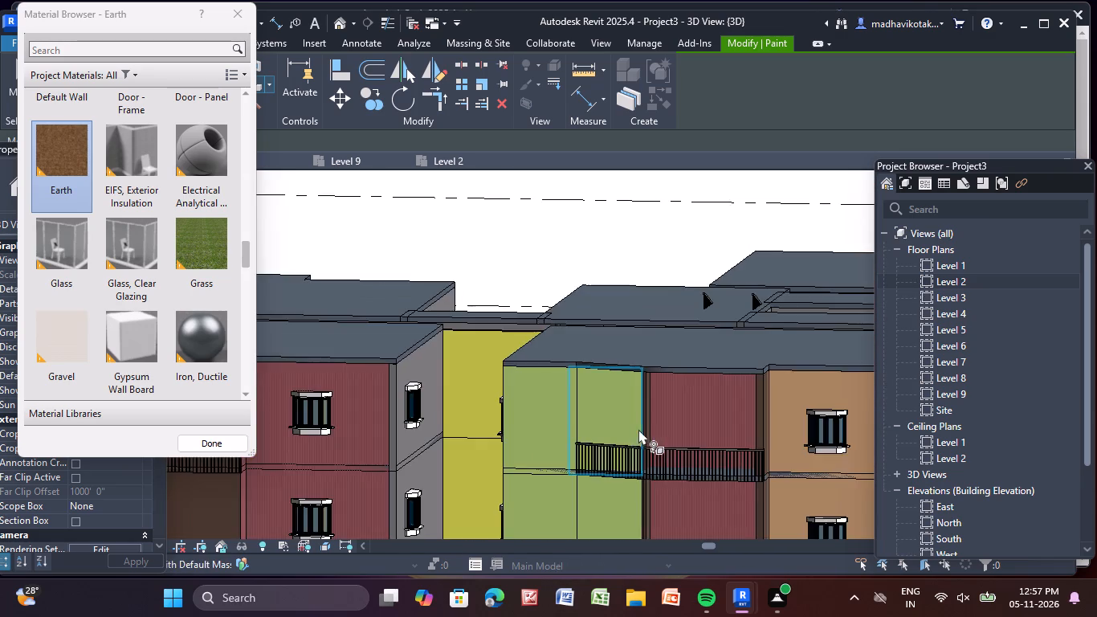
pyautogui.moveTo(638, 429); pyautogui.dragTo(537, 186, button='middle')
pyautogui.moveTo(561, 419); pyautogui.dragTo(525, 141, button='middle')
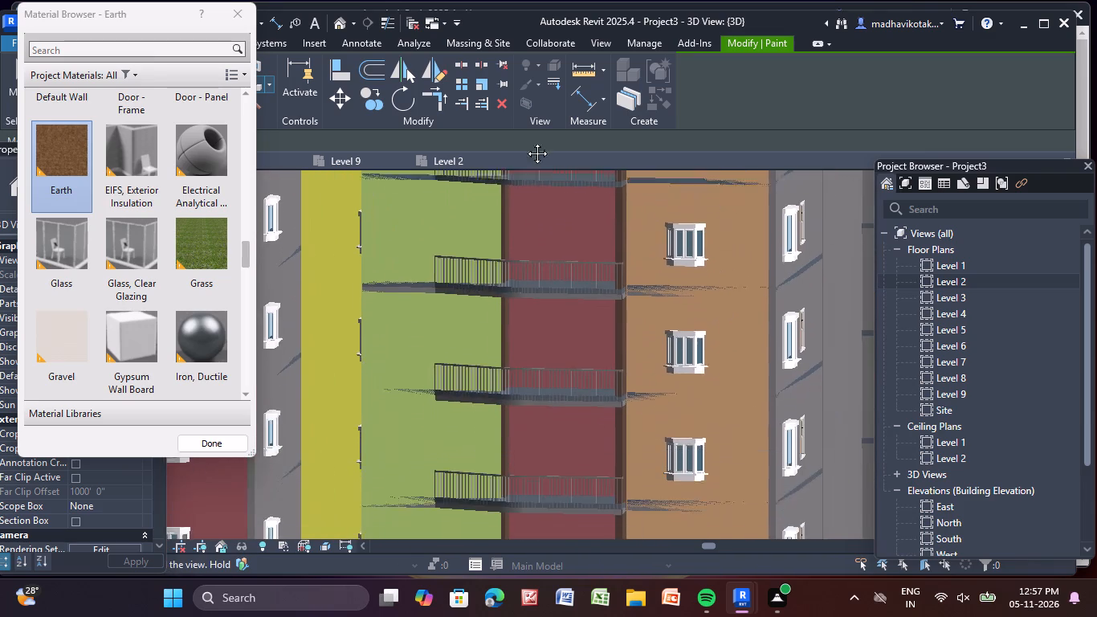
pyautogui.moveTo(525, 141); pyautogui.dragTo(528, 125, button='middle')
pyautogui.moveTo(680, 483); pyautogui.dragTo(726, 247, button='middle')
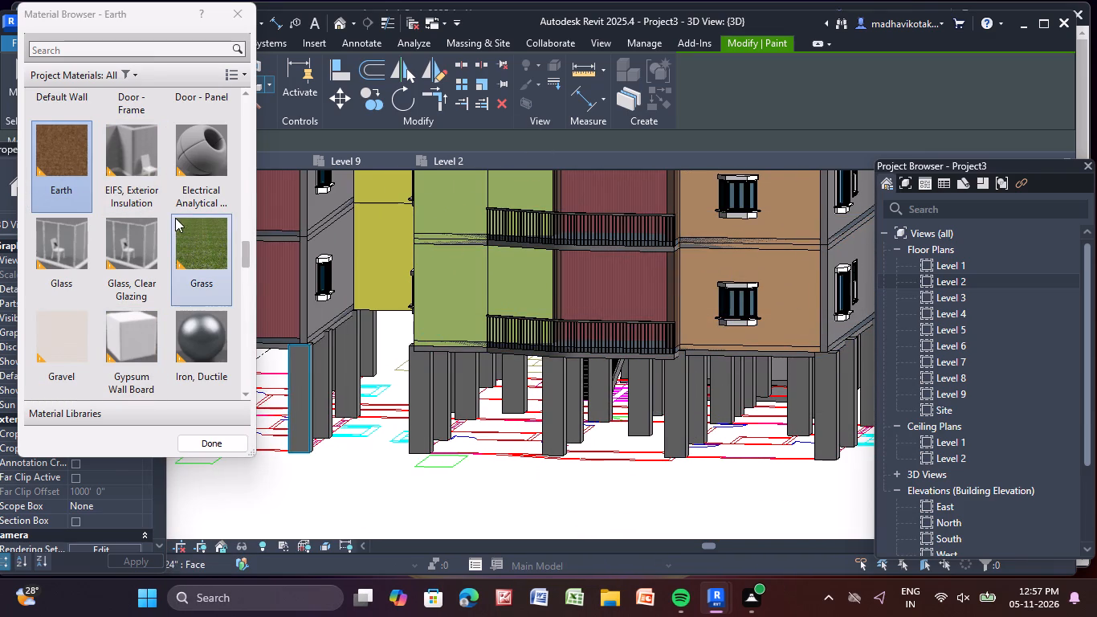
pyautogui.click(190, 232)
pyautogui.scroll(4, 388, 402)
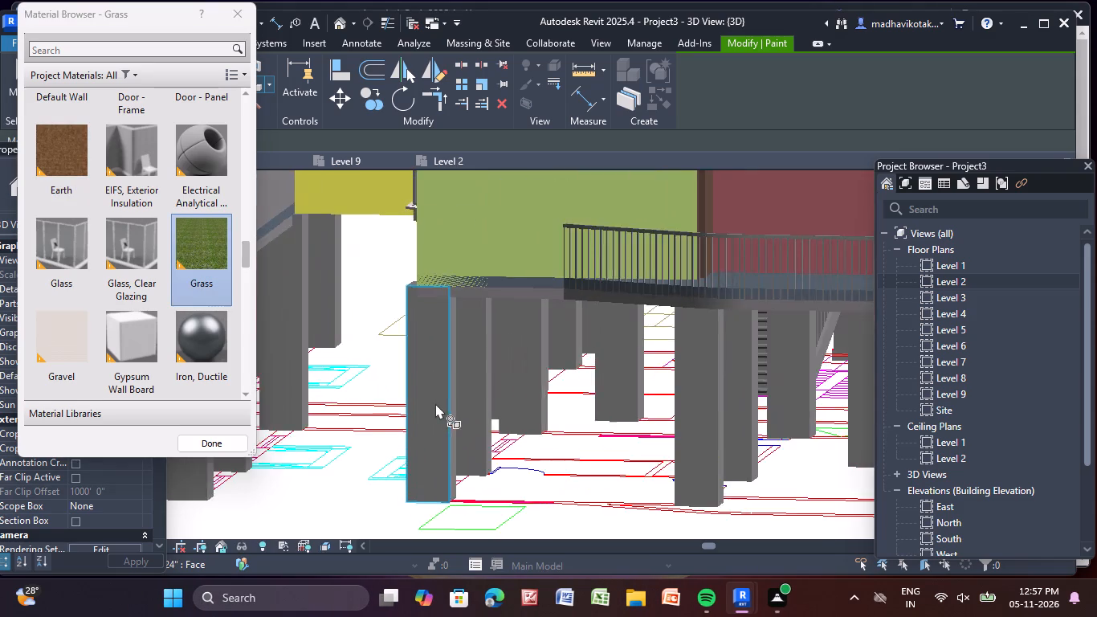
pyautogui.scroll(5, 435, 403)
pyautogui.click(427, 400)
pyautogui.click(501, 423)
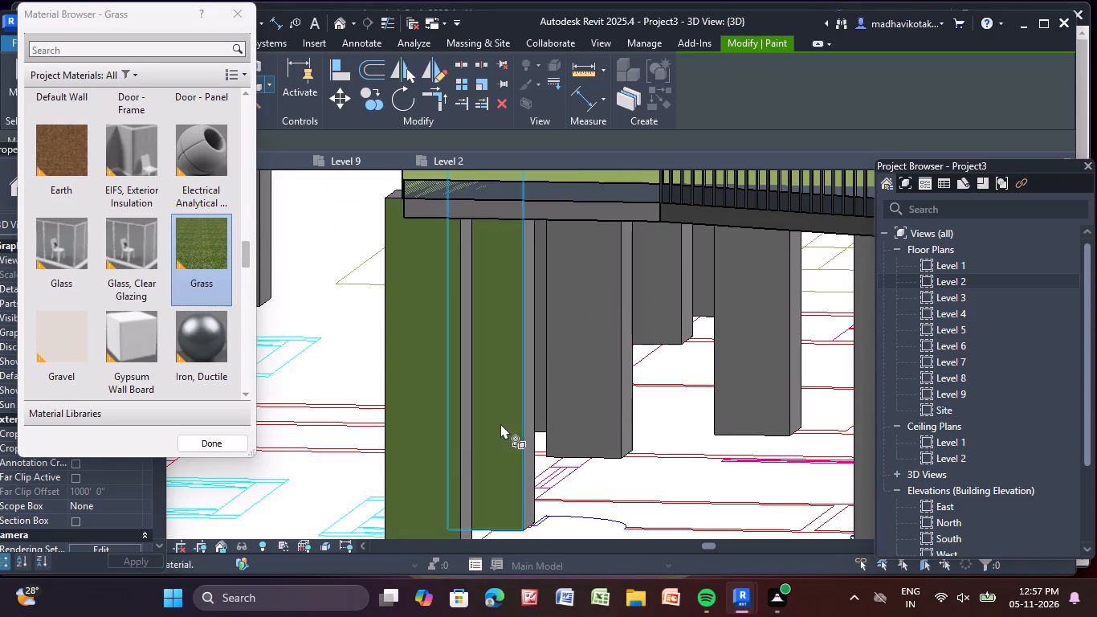
# Paint the front faces of the two Grass-painted ground-level columns with Gypsum Wall Board.
pyautogui.scroll(-8, 568, 475)
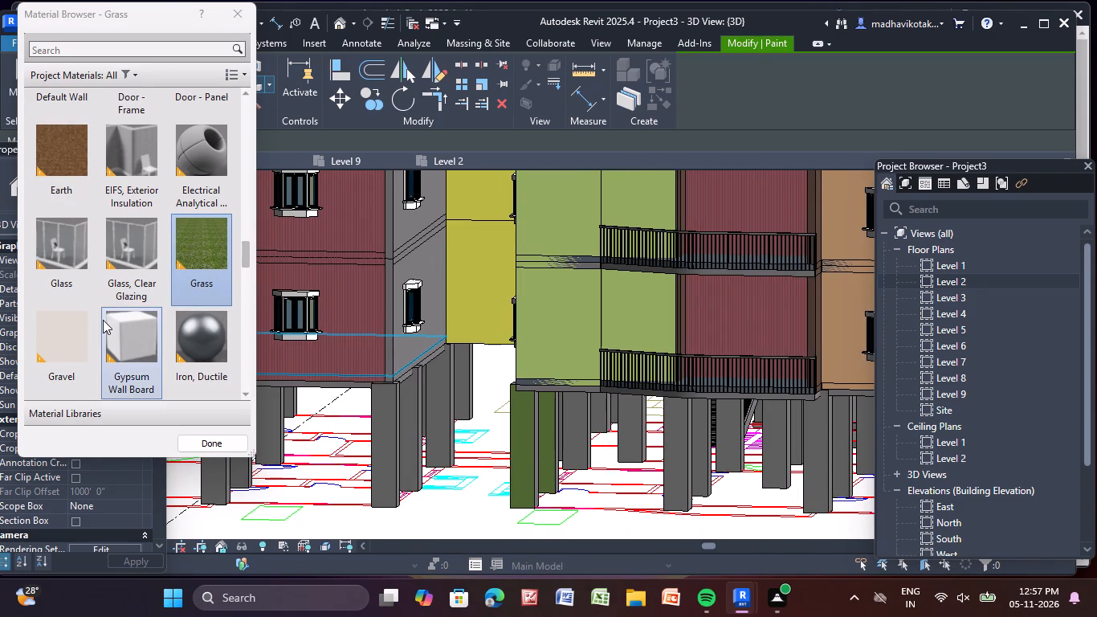
pyautogui.click(122, 331)
pyautogui.scroll(5, 534, 480)
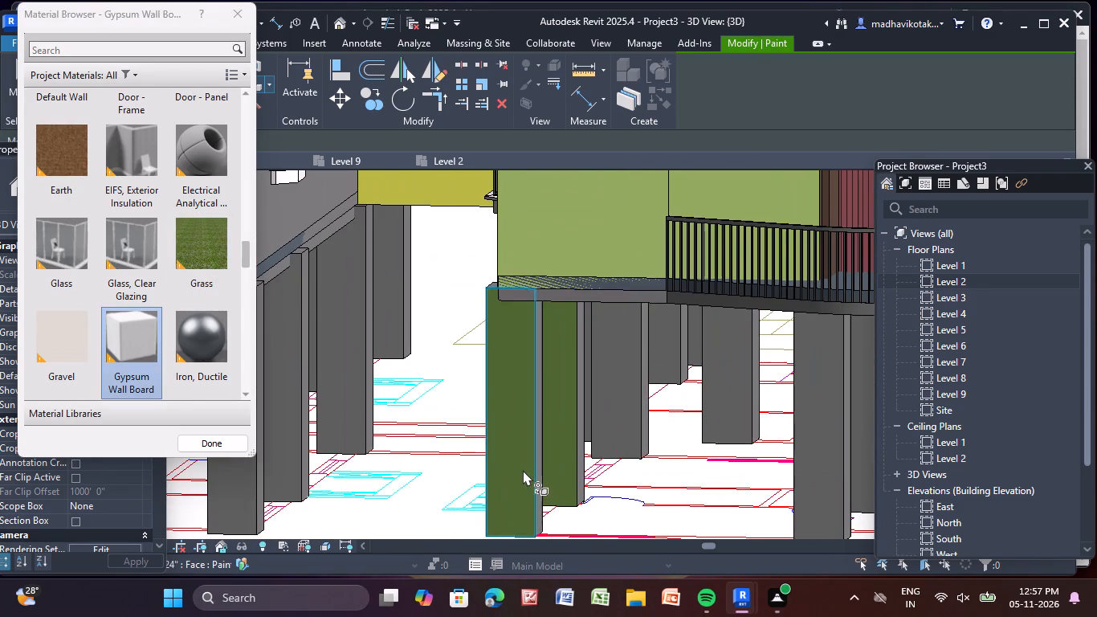
pyautogui.click(523, 470)
pyautogui.click(562, 457)
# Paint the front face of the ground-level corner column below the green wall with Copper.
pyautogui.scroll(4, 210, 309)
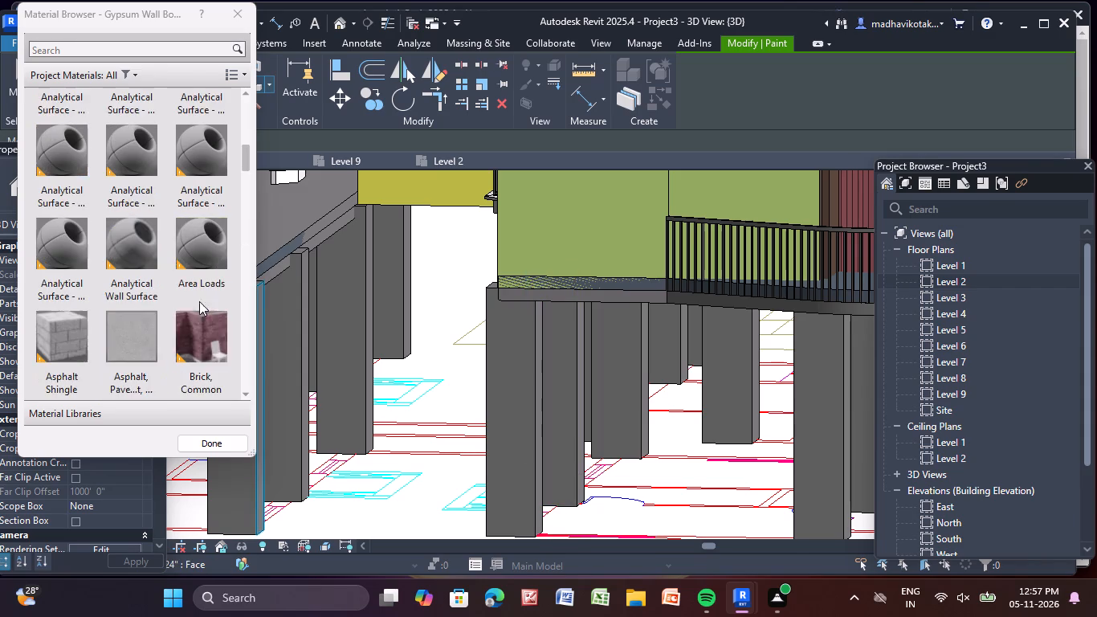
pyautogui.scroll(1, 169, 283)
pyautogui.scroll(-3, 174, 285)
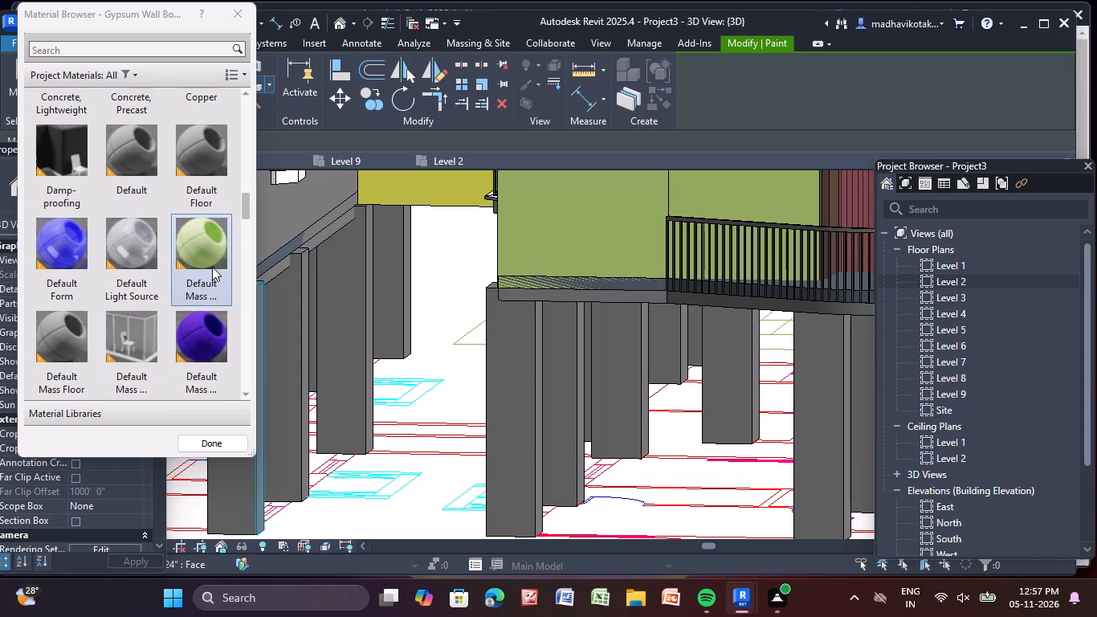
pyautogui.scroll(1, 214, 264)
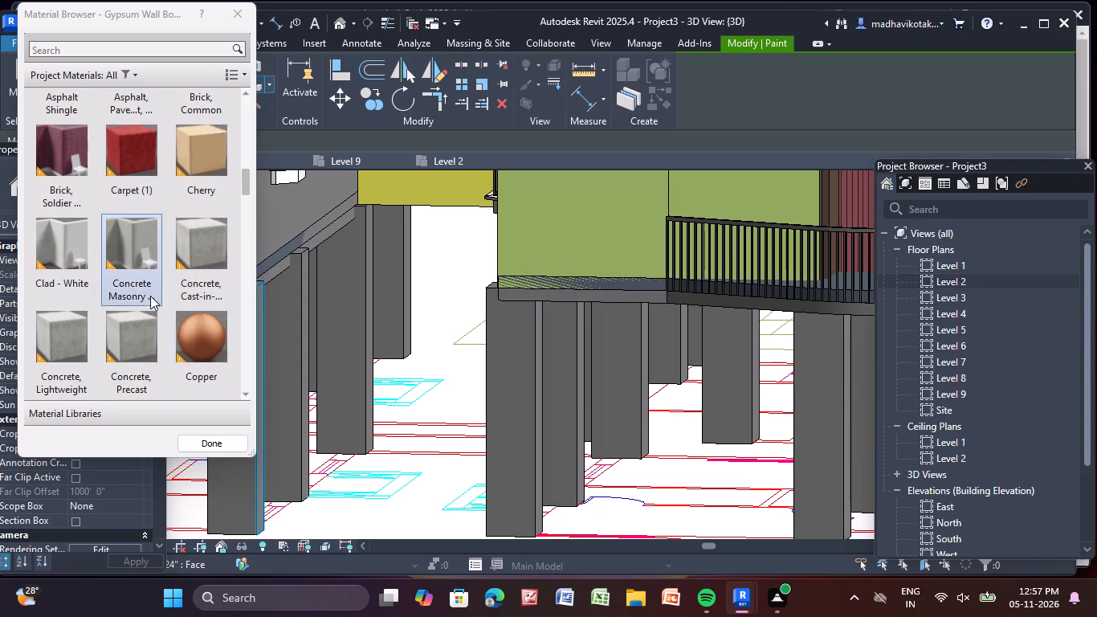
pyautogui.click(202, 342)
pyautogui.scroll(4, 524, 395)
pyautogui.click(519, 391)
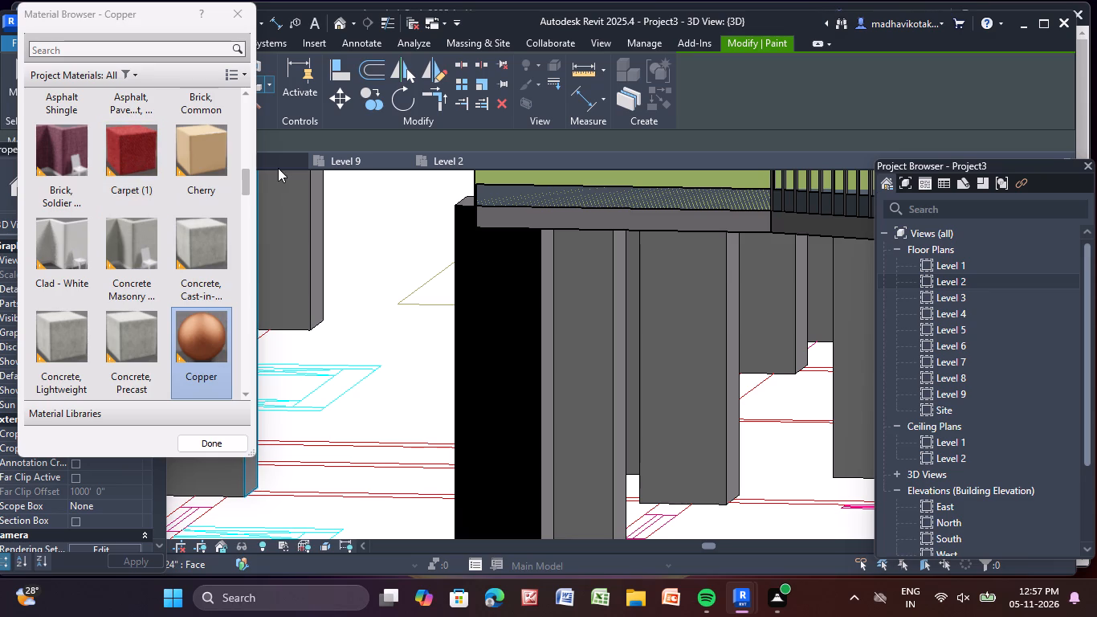
# Paint the front faces of the ground-level corner column below the green wall and the two columns behind it with Cherry.
pyautogui.click(214, 165)
pyautogui.click(495, 378)
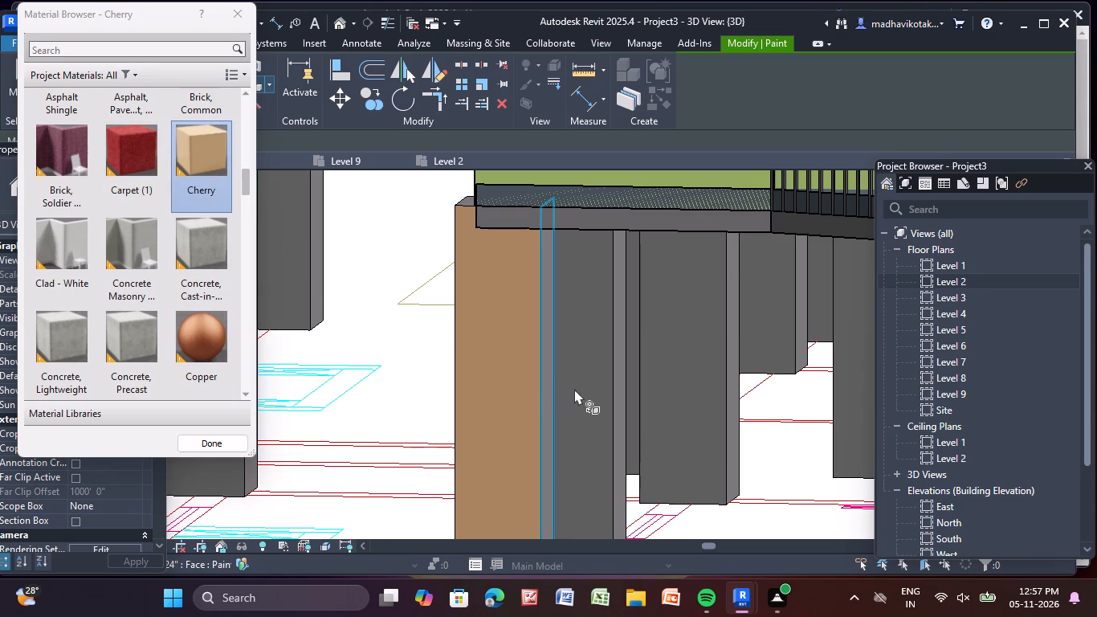
pyautogui.click(574, 389)
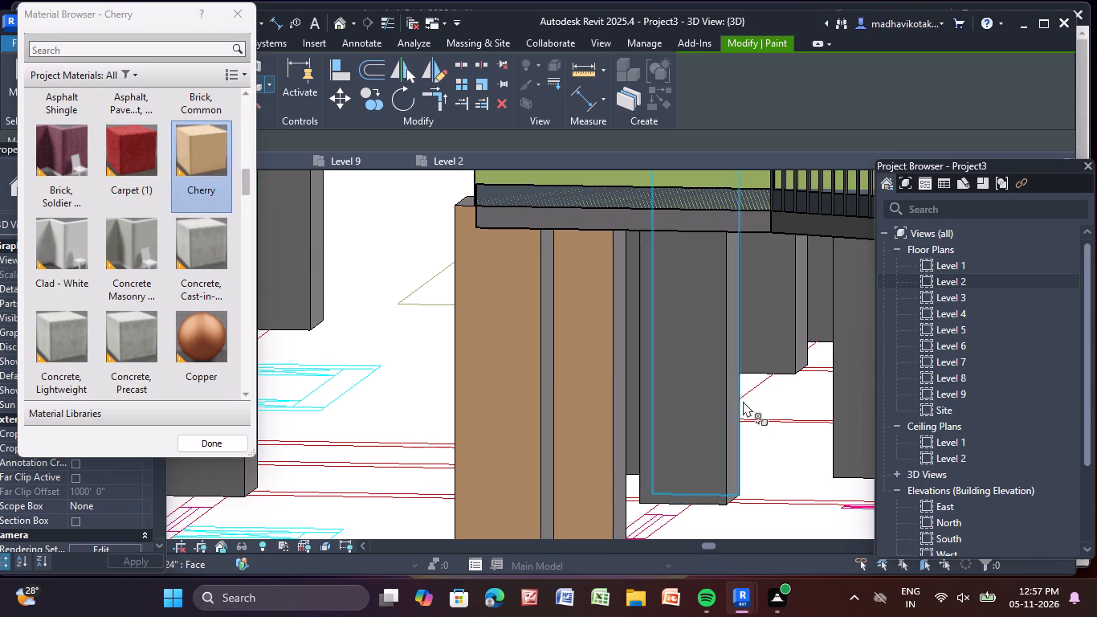
pyautogui.click(688, 393)
# Paint the front faces of the six grey ground-level columns below and behind the railed balcony with Cherry.
pyautogui.scroll(-8, 705, 403)
pyautogui.moveTo(710, 406); pyautogui.dragTo(525, 321, button='middle')
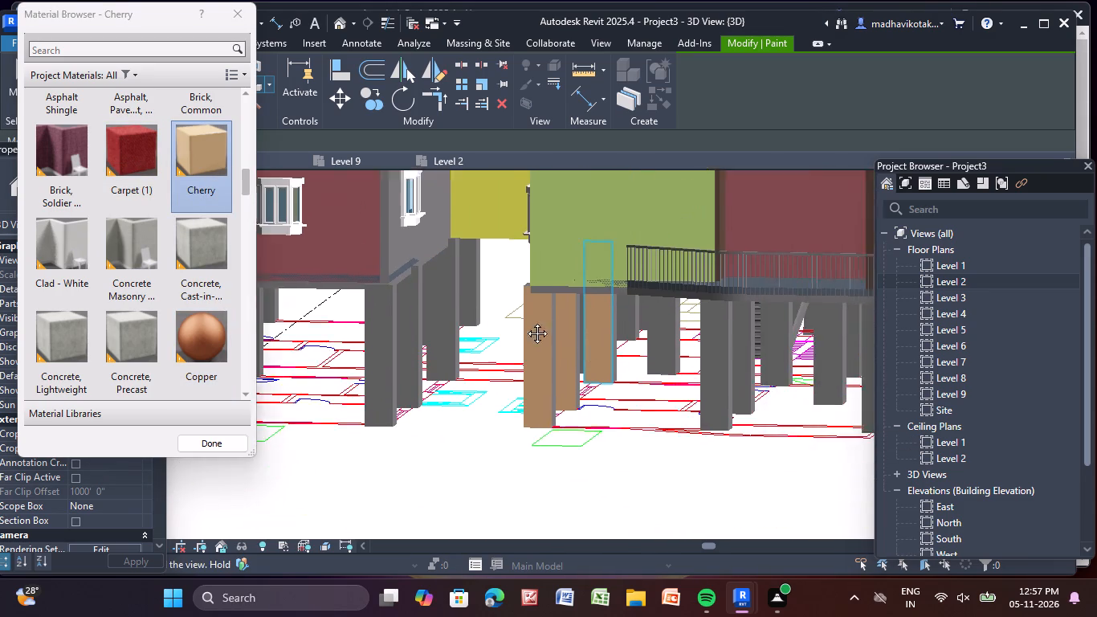
pyautogui.moveTo(525, 321); pyautogui.dragTo(511, 316, button='middle')
pyautogui.click(619, 368)
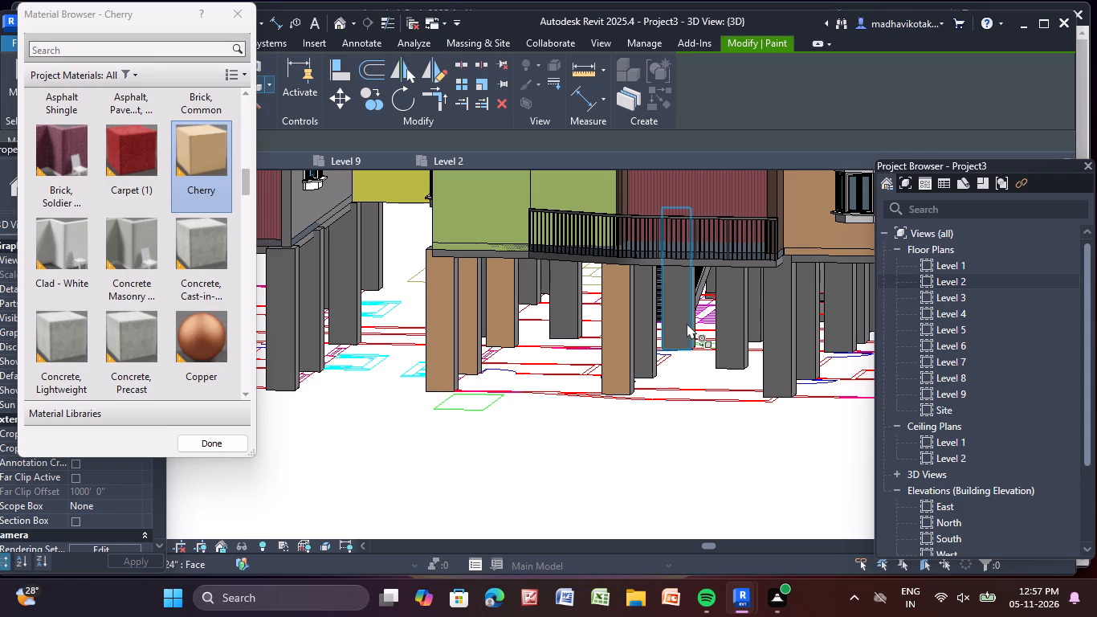
pyautogui.click(687, 321)
pyautogui.click(651, 362)
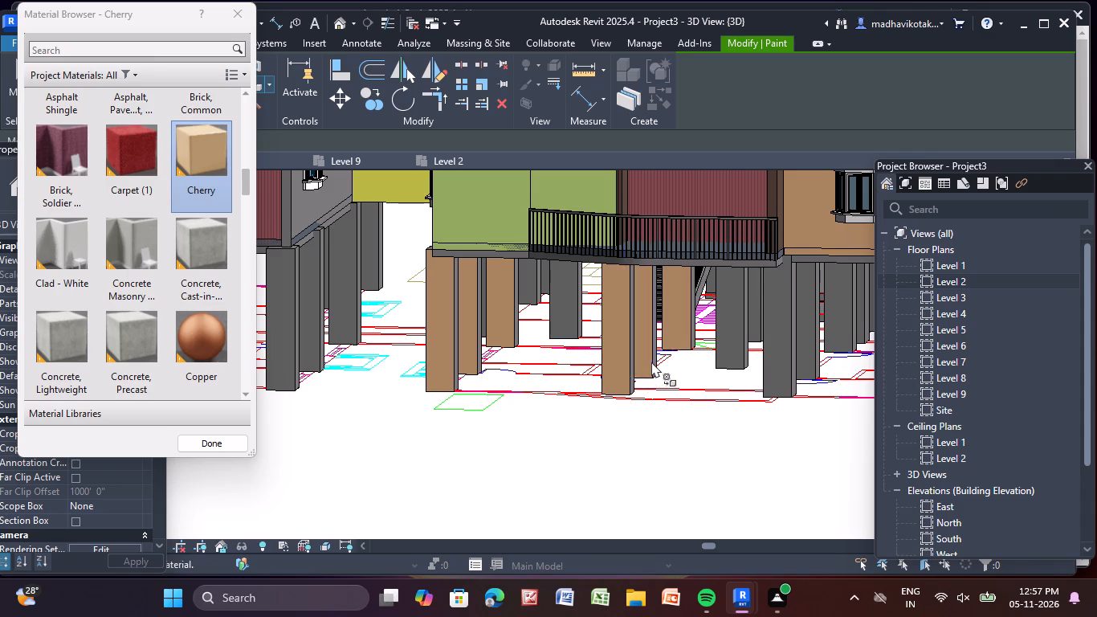
pyautogui.click(785, 360)
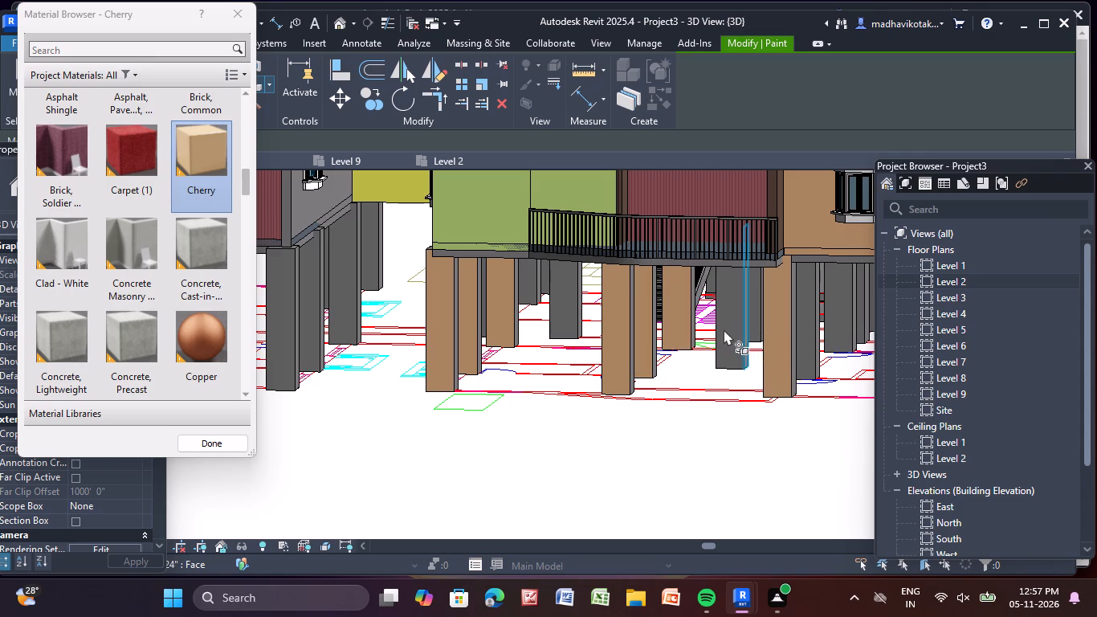
pyautogui.click(731, 332)
pyautogui.click(571, 296)
# Paint the front faces of the two grey rear columns visible between the Cherry columns below the green wall with Cherry.
pyautogui.scroll(4, 536, 287)
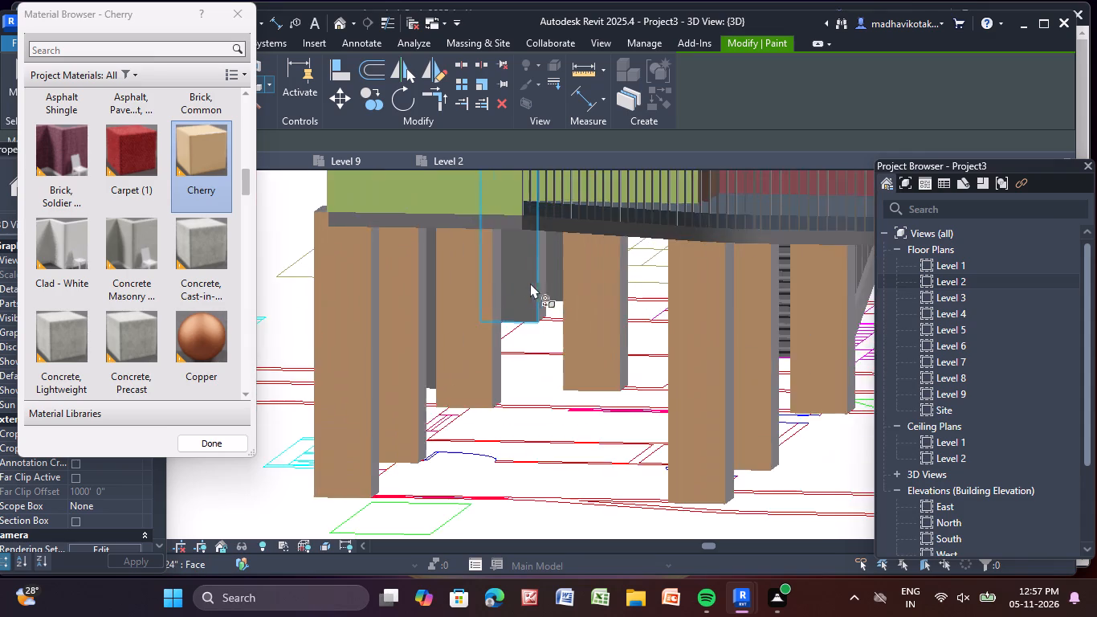
pyautogui.scroll(8, 530, 283)
pyautogui.click(525, 277)
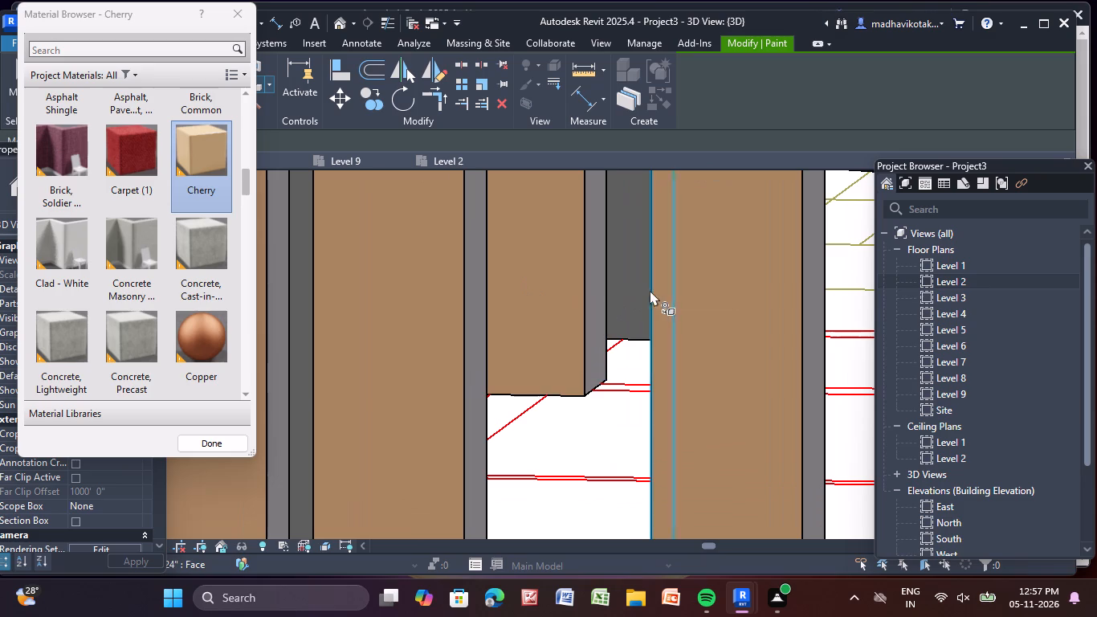
pyautogui.click(630, 279)
# Paint the front faces of the two grey columns on either side of the column at the balcony's end with Cherry.
pyautogui.scroll(-7, 621, 306)
pyautogui.moveTo(657, 406); pyautogui.dragTo(536, 379, button='middle')
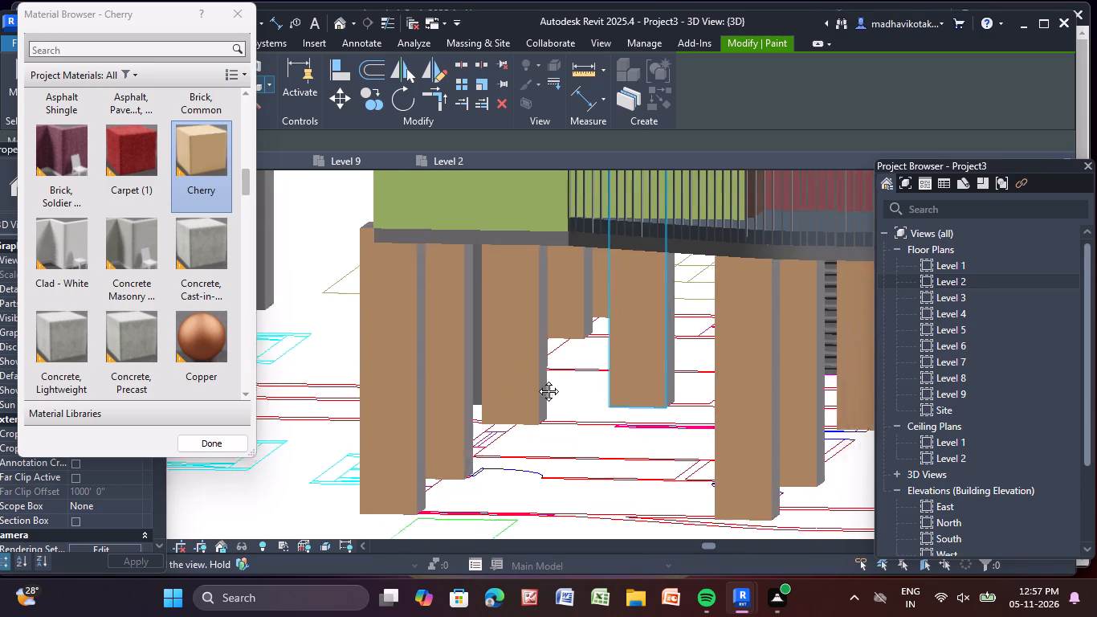
pyautogui.moveTo(536, 379); pyautogui.dragTo(355, 341, button='middle')
pyautogui.moveTo(752, 407); pyautogui.dragTo(515, 443, button='middle')
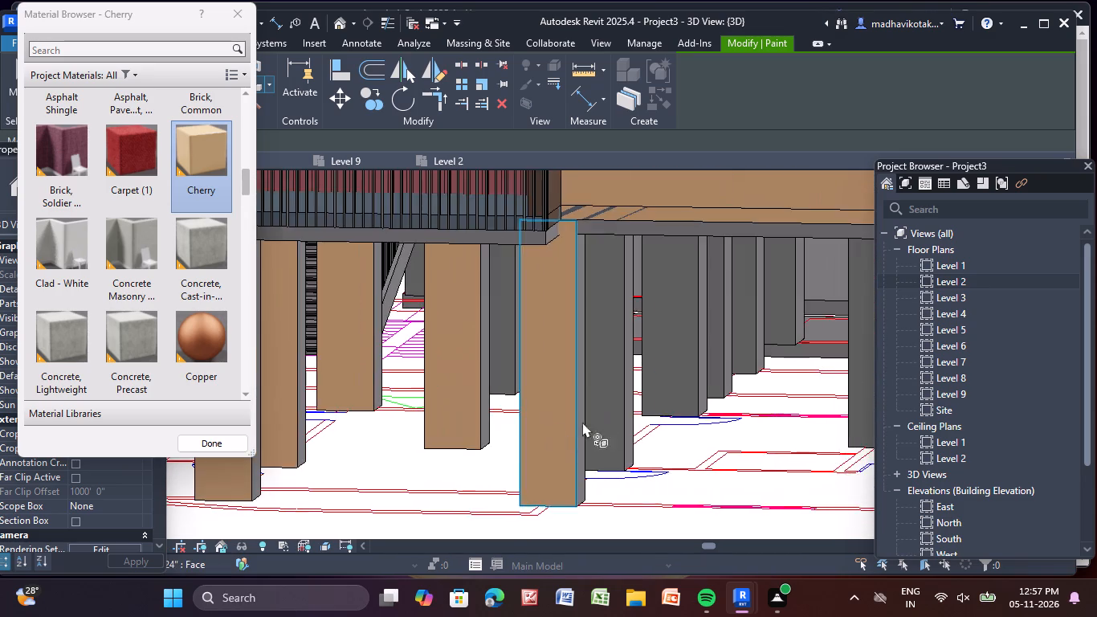
pyautogui.scroll(4, 620, 415)
pyautogui.click(622, 413)
pyautogui.click(423, 276)
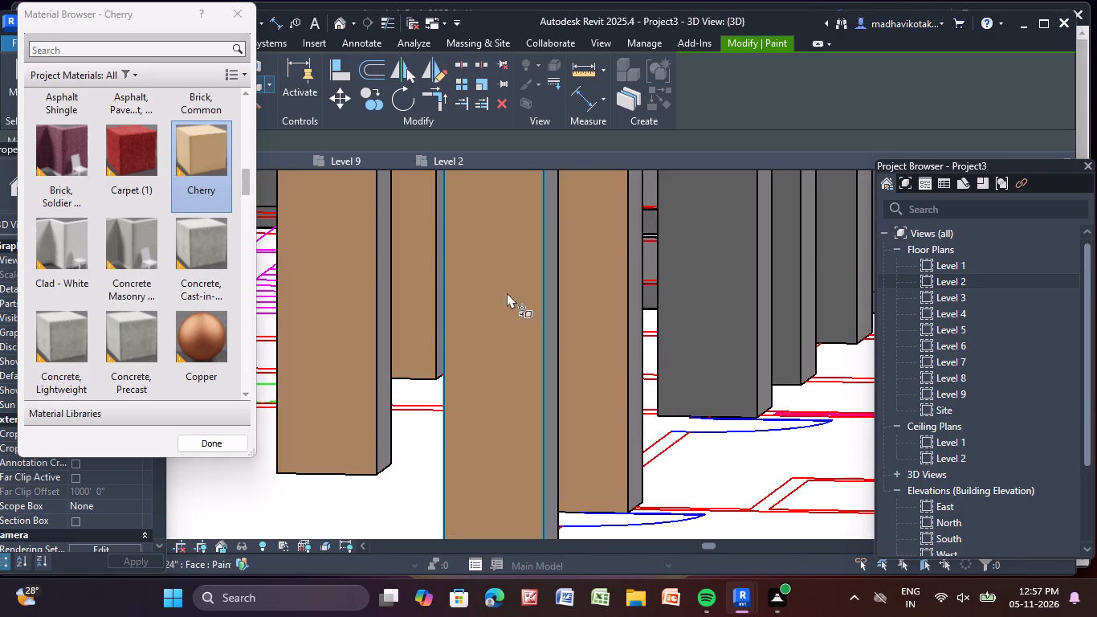
# Paint the front faces of the next three grey columns receding under the Cherry-painted wall with Cherry.
pyautogui.click(716, 321)
pyautogui.moveTo(687, 350); pyautogui.dragTo(539, 435, button='middle')
pyautogui.scroll(6, 598, 407)
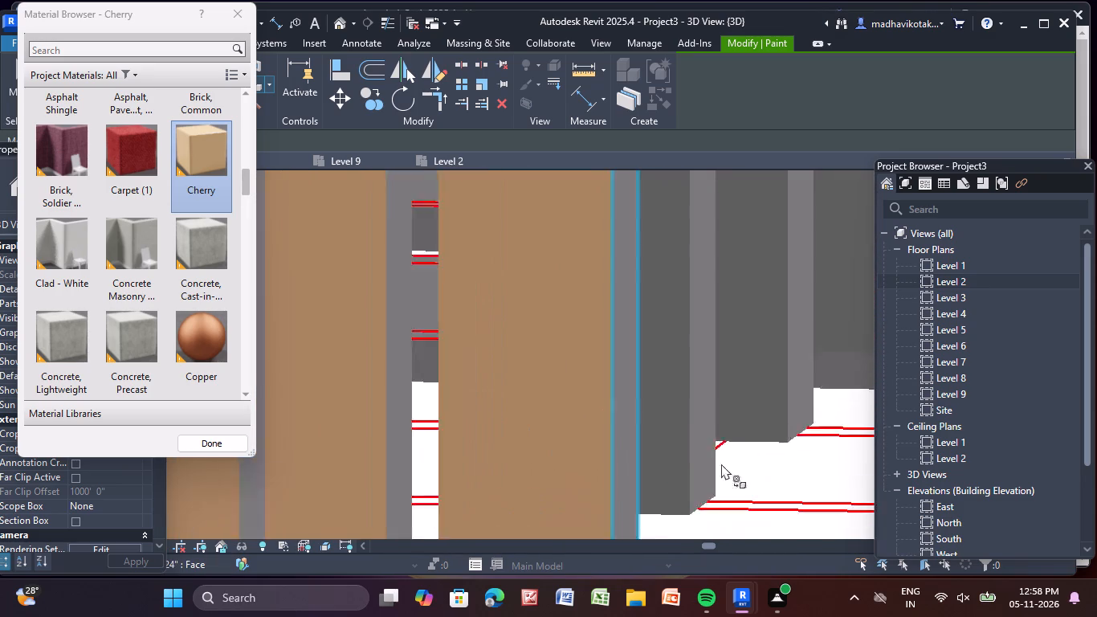
pyautogui.scroll(2, 585, 423)
pyautogui.click(691, 435)
pyautogui.click(827, 391)
# Paint the front faces of the last two grey columns before the corner under the Cherry-painted wall with Cherry.
pyautogui.scroll(-7, 827, 391)
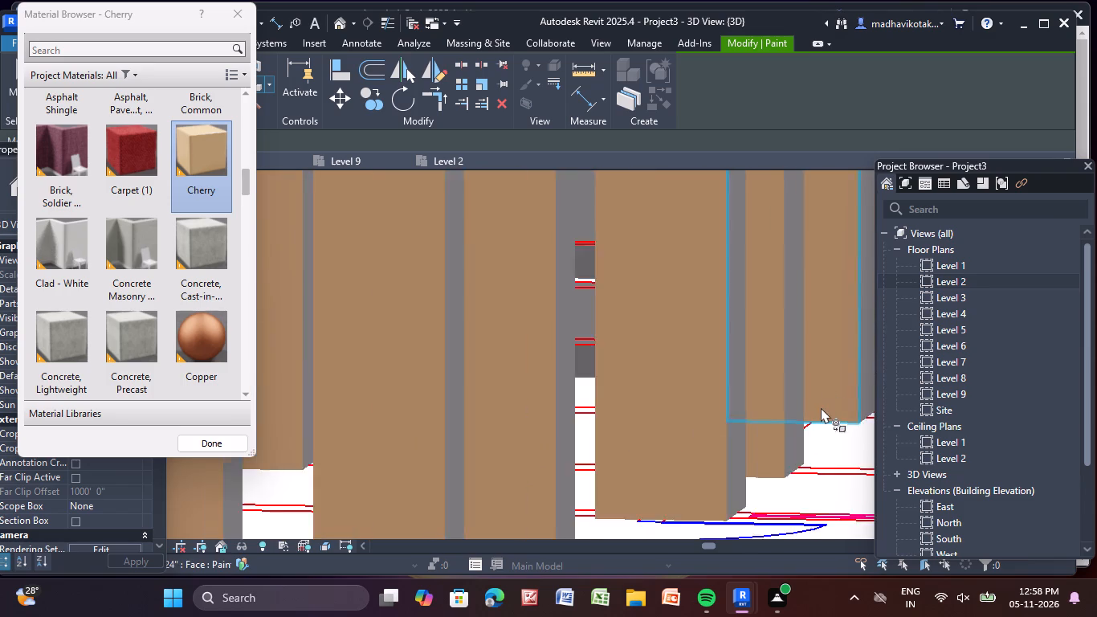
pyautogui.scroll(1, 821, 407)
pyautogui.scroll(-6, 821, 407)
pyautogui.moveTo(820, 430); pyautogui.dragTo(395, 421, button='middle')
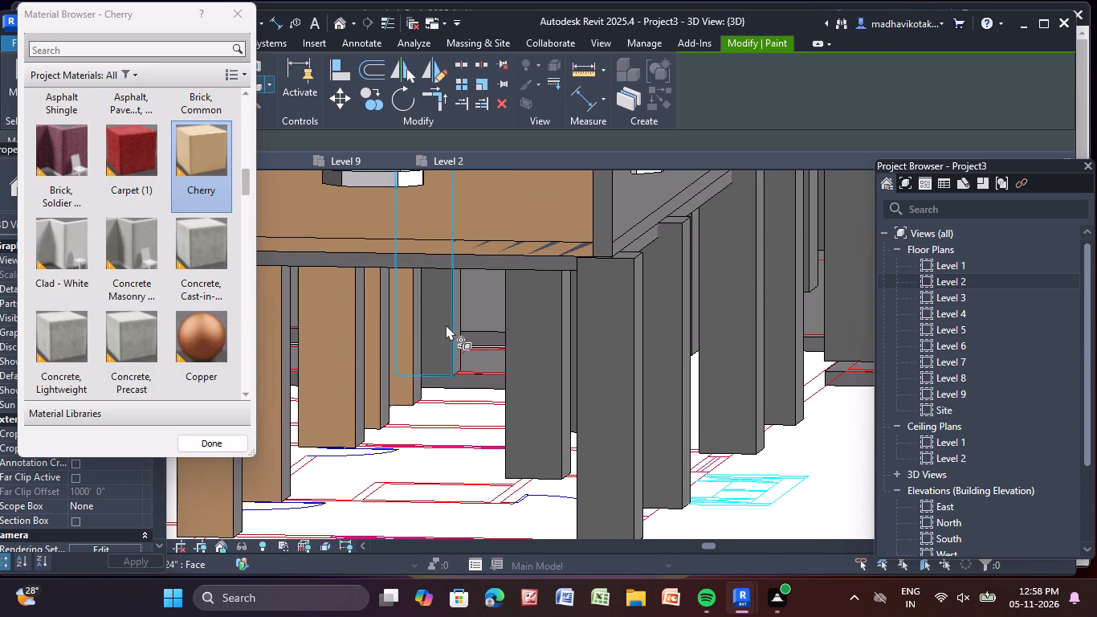
pyautogui.click(446, 325)
pyautogui.click(501, 384)
pyautogui.click(540, 386)
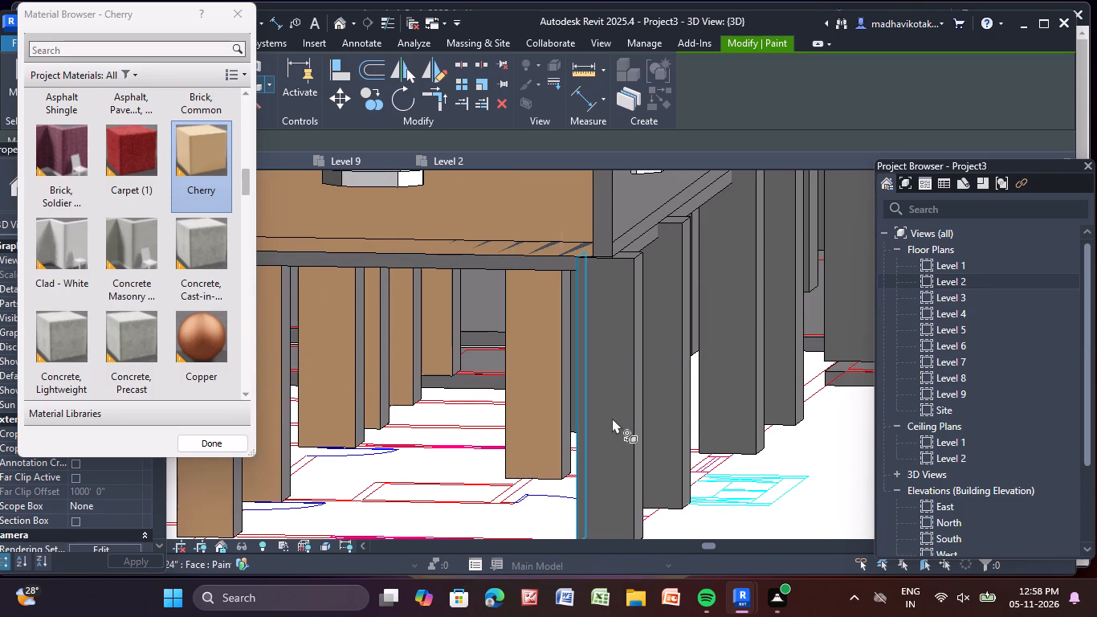
# Paint the front faces of the corner column below the Cherry wall and the four columns running back along the grey side wall with Cherry.
pyautogui.click(613, 419)
pyautogui.click(674, 400)
pyautogui.click(744, 373)
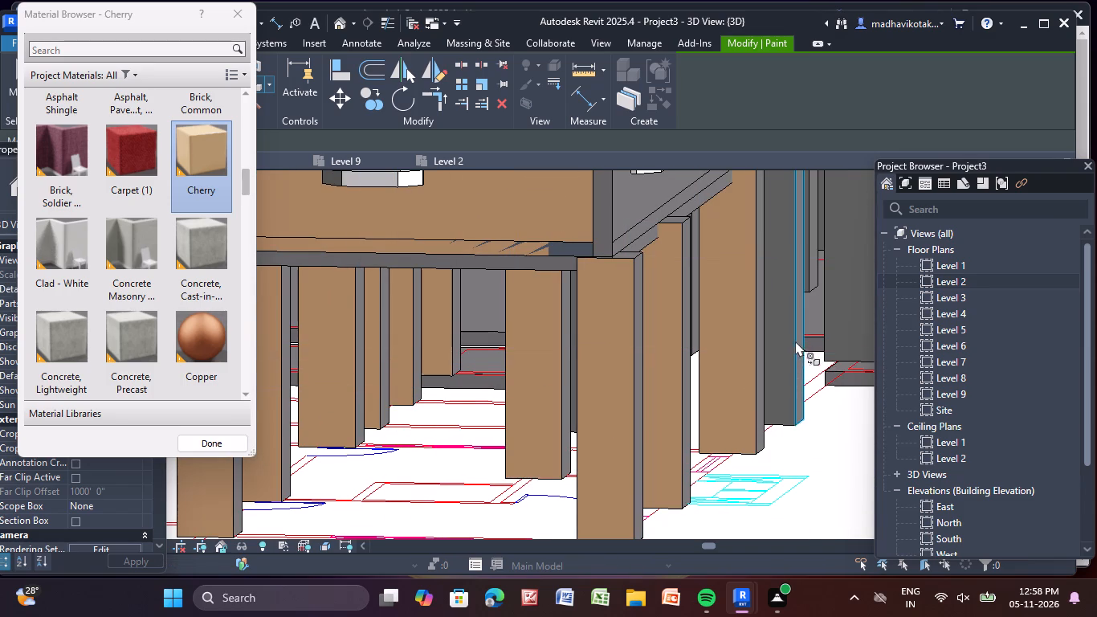
pyautogui.click(783, 341)
pyautogui.moveTo(762, 344); pyautogui.dragTo(689, 421, button='middle')
pyautogui.click(767, 366)
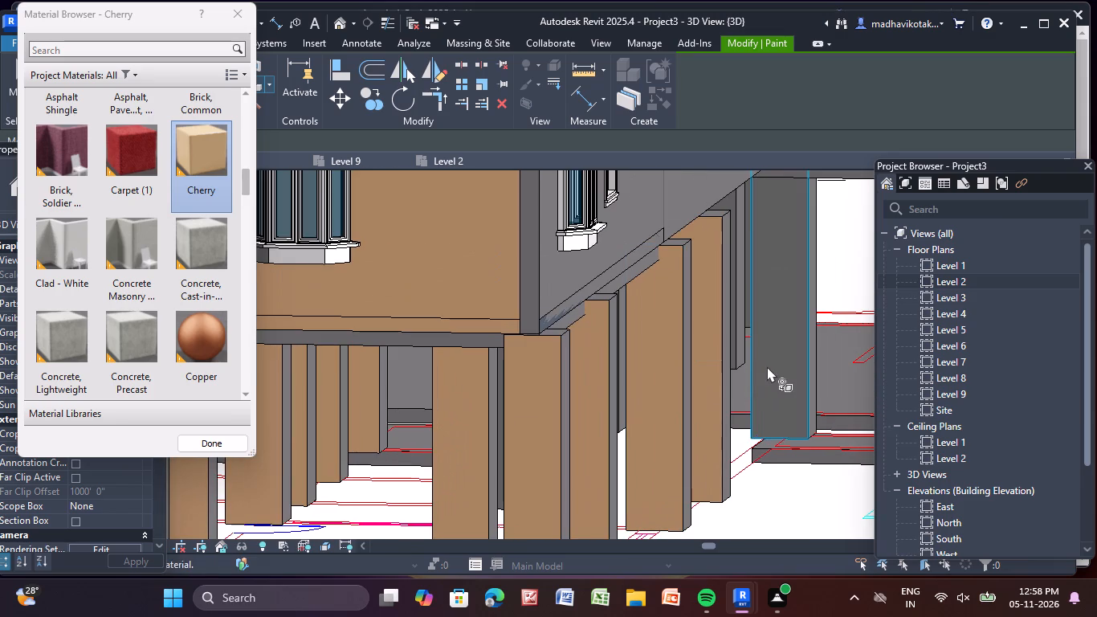
pyautogui.scroll(4, 726, 348)
pyautogui.scroll(-7, 726, 347)
pyautogui.scroll(-6, 428, 463)
pyautogui.scroll(-5, 618, 433)
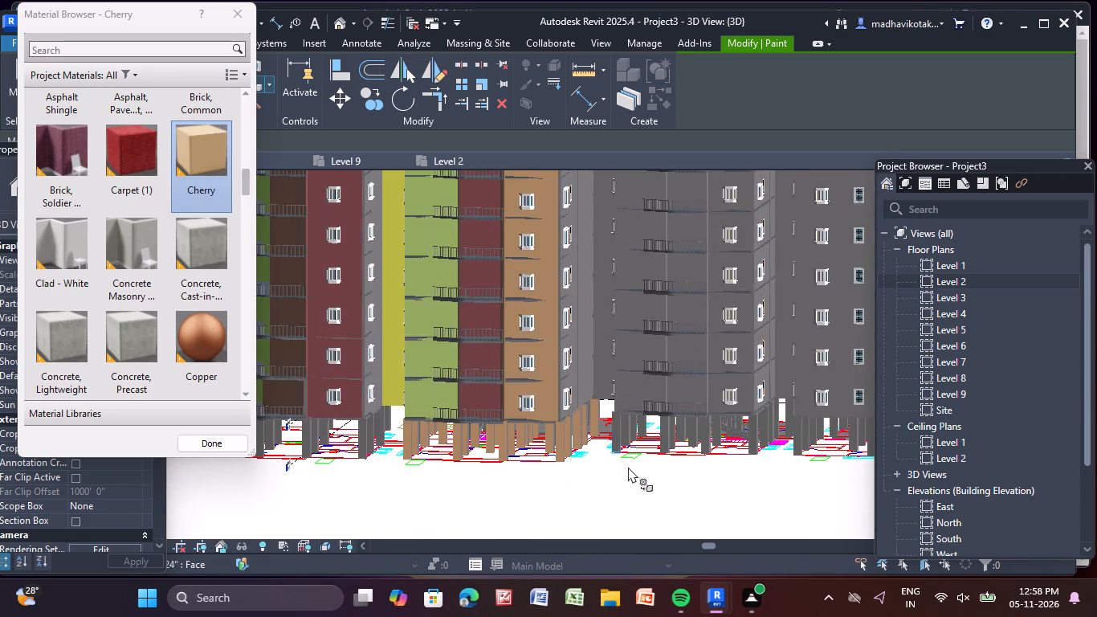
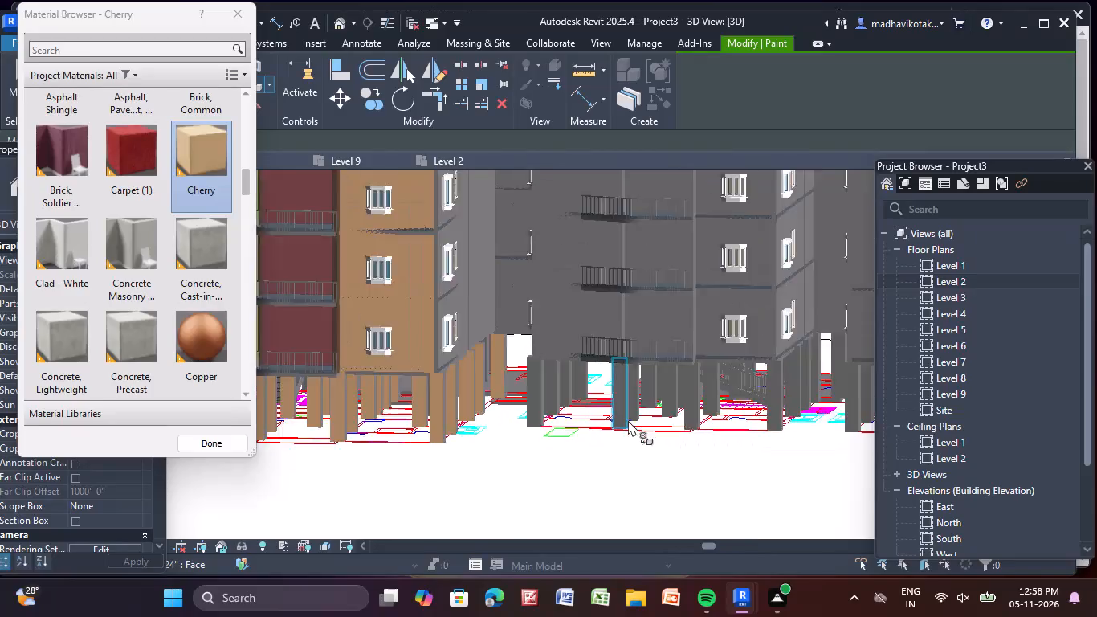
# Paint the front faces of the two grey columns under the curved balcony and the three columns beside it with Cherry.
pyautogui.moveTo(629, 423); pyautogui.dragTo(627, 426, button='middle')
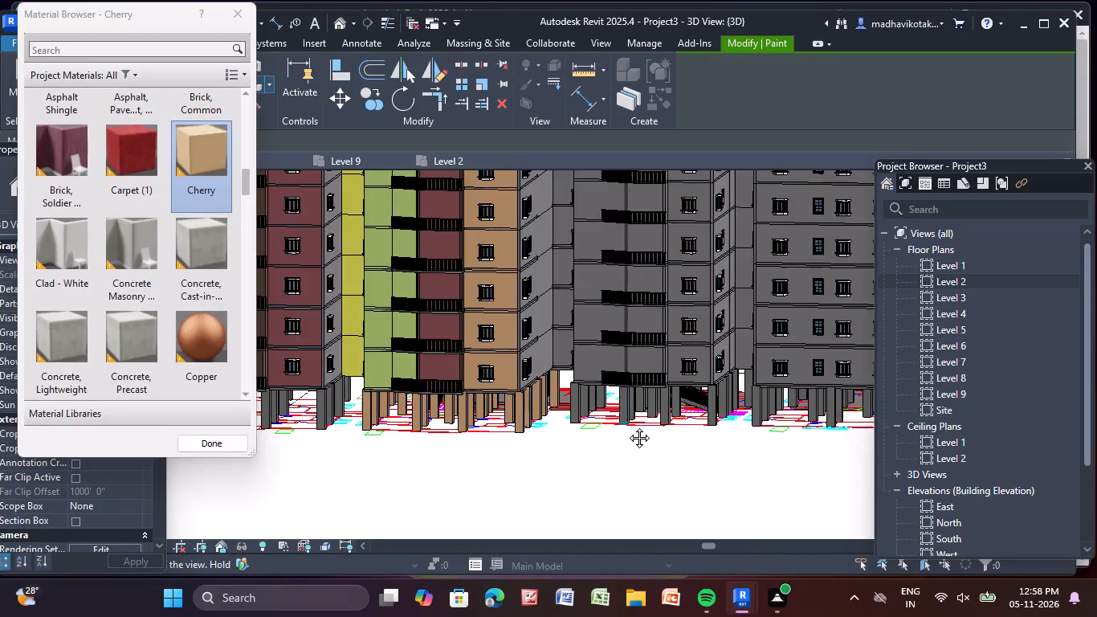
pyautogui.moveTo(627, 426); pyautogui.dragTo(545, 464, button='middle')
pyautogui.scroll(4, 543, 462)
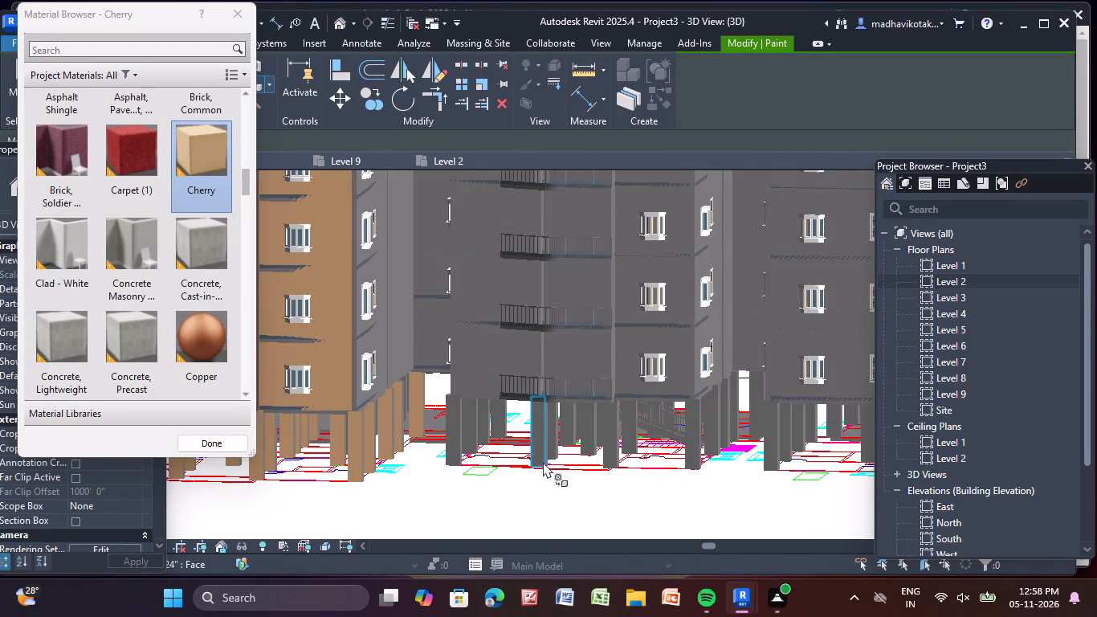
pyautogui.scroll(10, 523, 420)
pyautogui.click(557, 413)
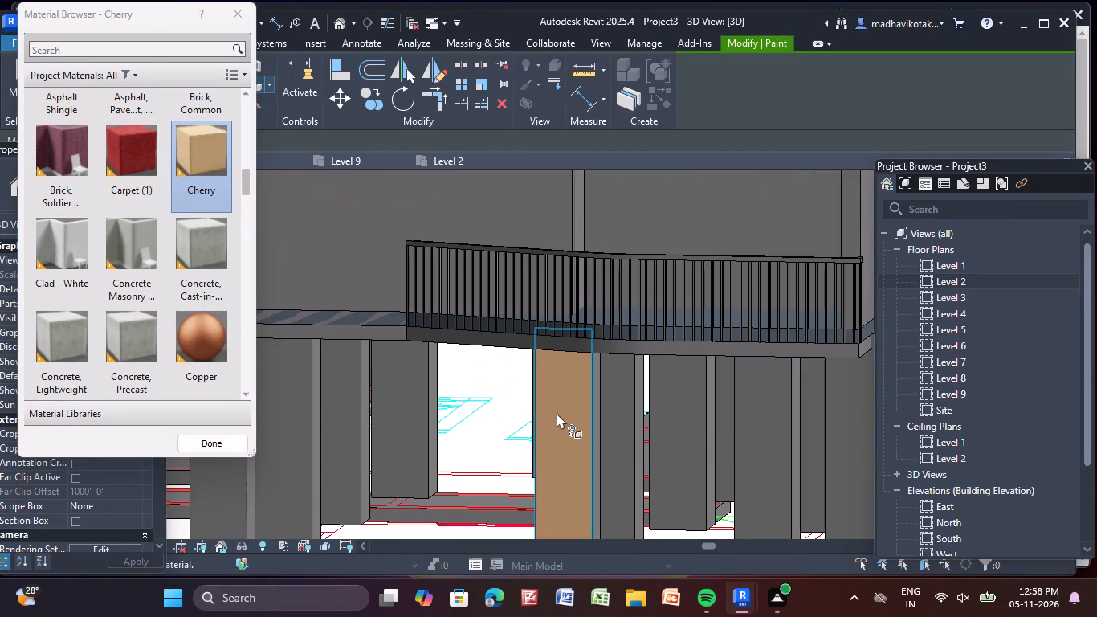
pyautogui.click(421, 376)
pyautogui.scroll(-2, 421, 376)
pyautogui.moveTo(426, 385); pyautogui.dragTo(662, 397, button='middle')
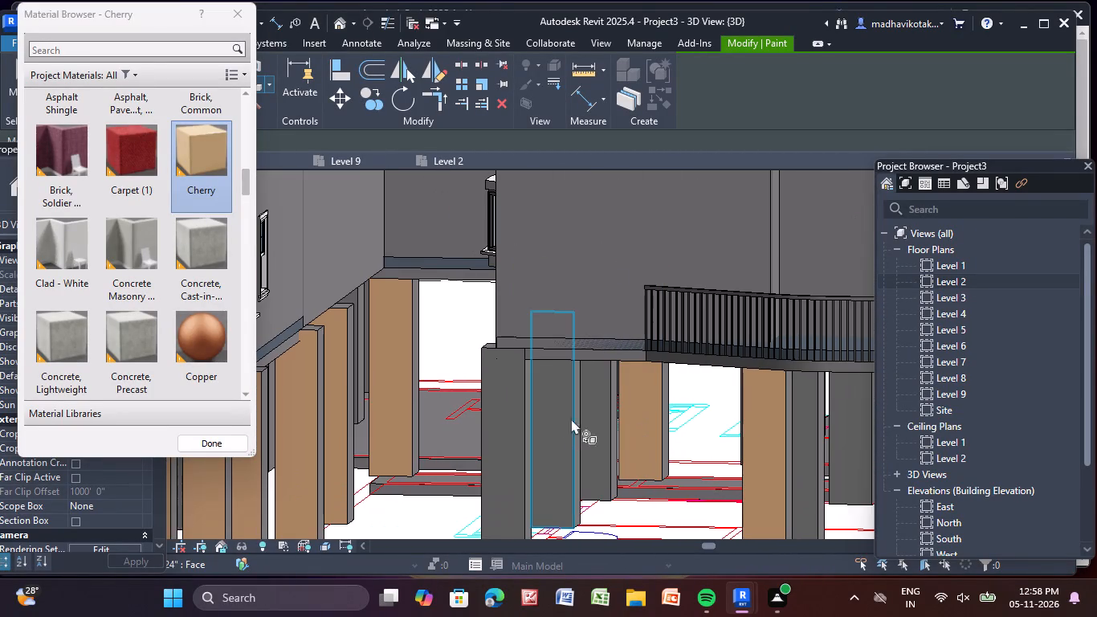
pyautogui.click(550, 418)
pyautogui.click(504, 427)
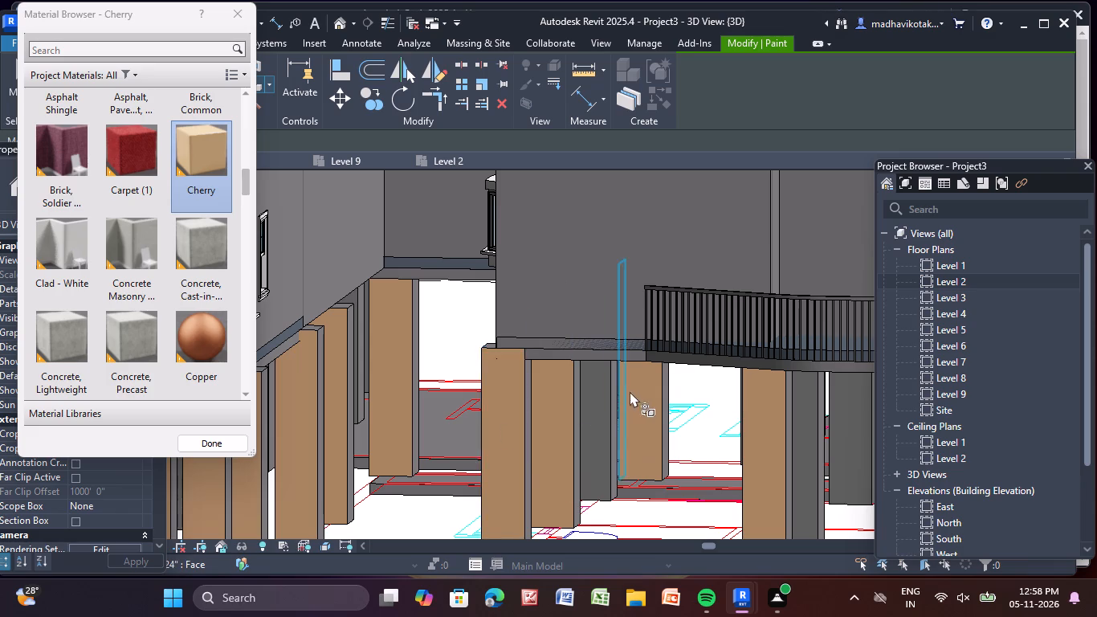
pyautogui.scroll(8, 636, 388)
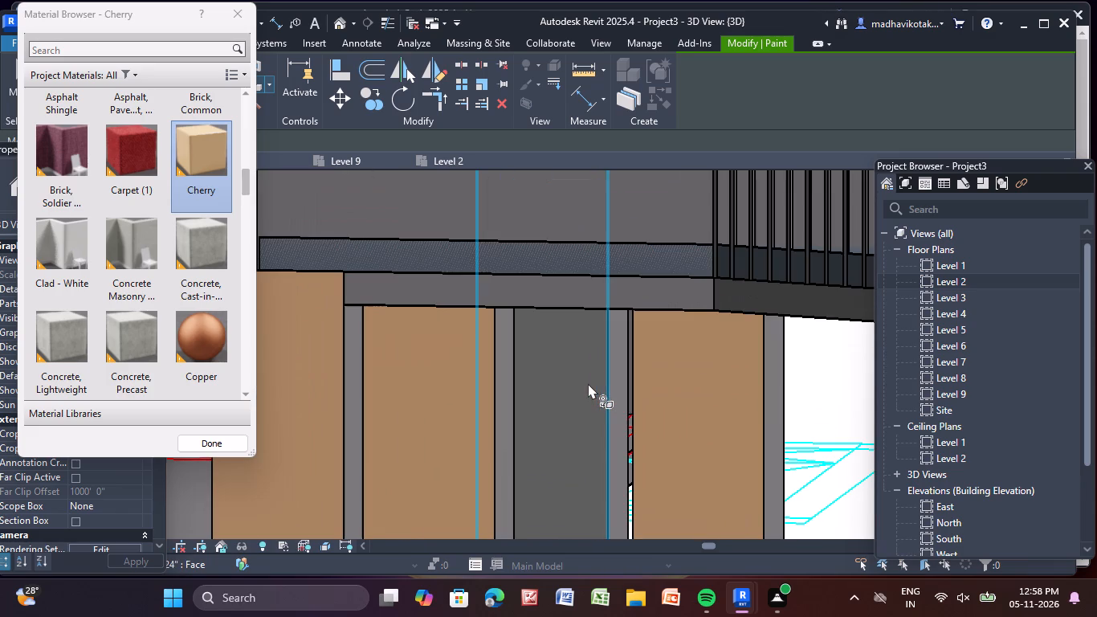
pyautogui.click(588, 383)
# Paint the front faces of the next five grey columns between the curved balcony's front column and the staircase with Cherry.
pyautogui.scroll(-6, 615, 395)
pyautogui.moveTo(710, 428); pyautogui.dragTo(497, 238, button='middle')
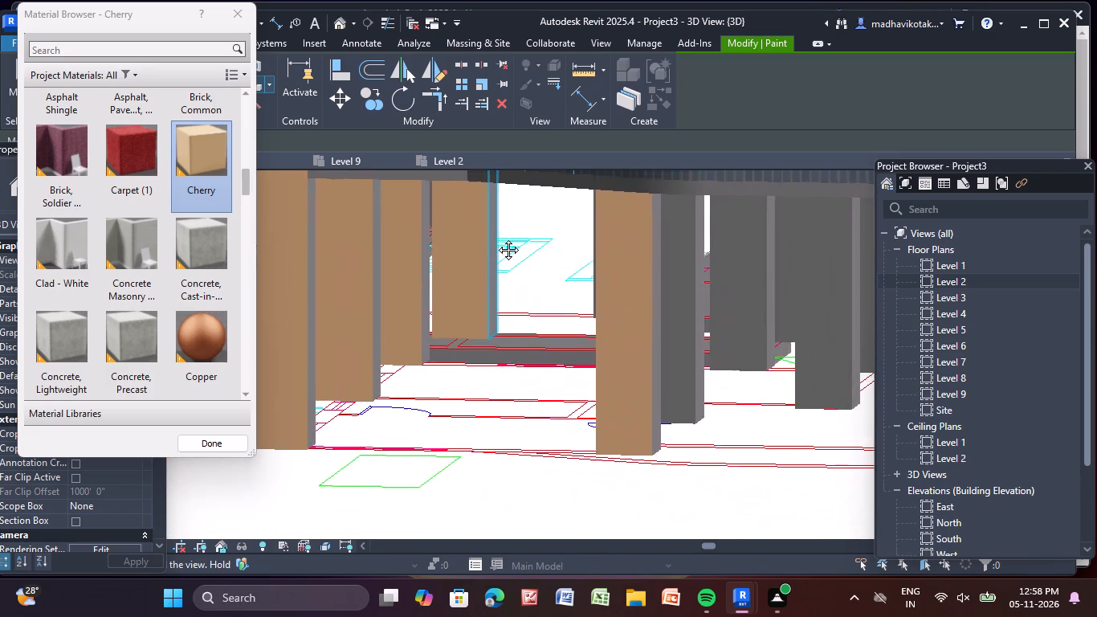
pyautogui.scroll(8, 712, 310)
pyautogui.click(690, 341)
pyautogui.scroll(-2, 690, 341)
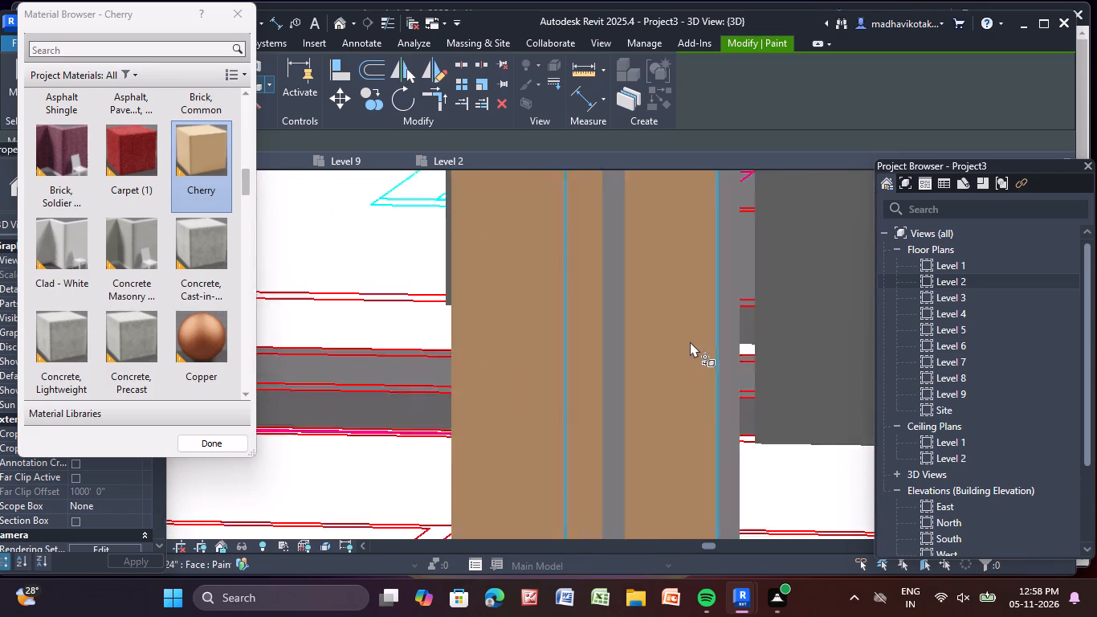
pyautogui.scroll(-4, 690, 341)
pyautogui.moveTo(691, 341); pyautogui.dragTo(434, 328, button='middle')
pyautogui.click(513, 303)
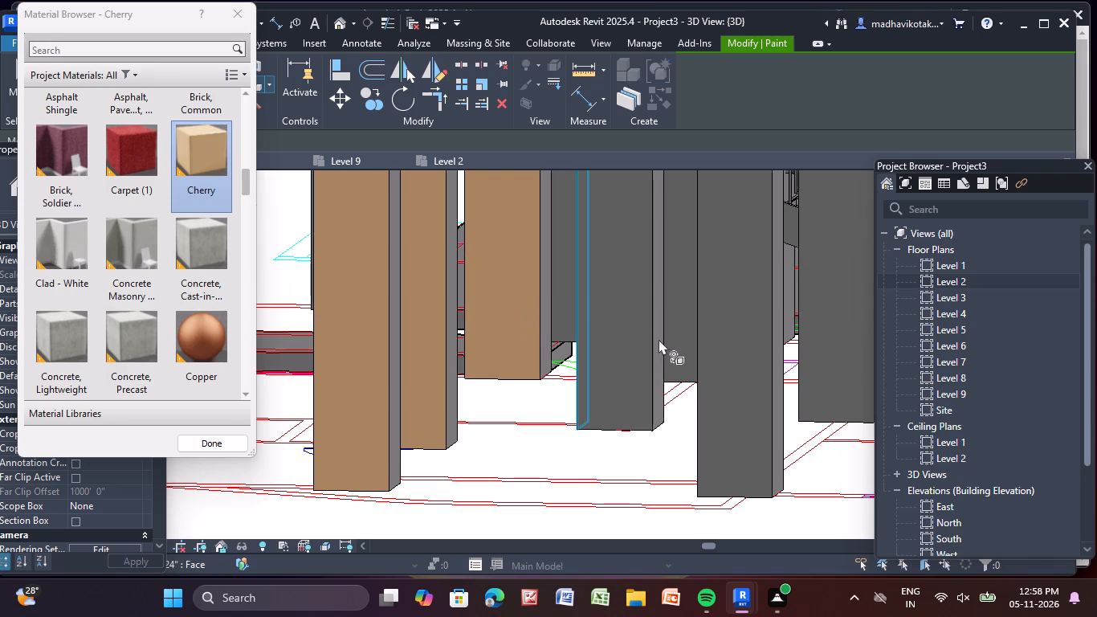
pyautogui.click(640, 333)
pyautogui.click(738, 381)
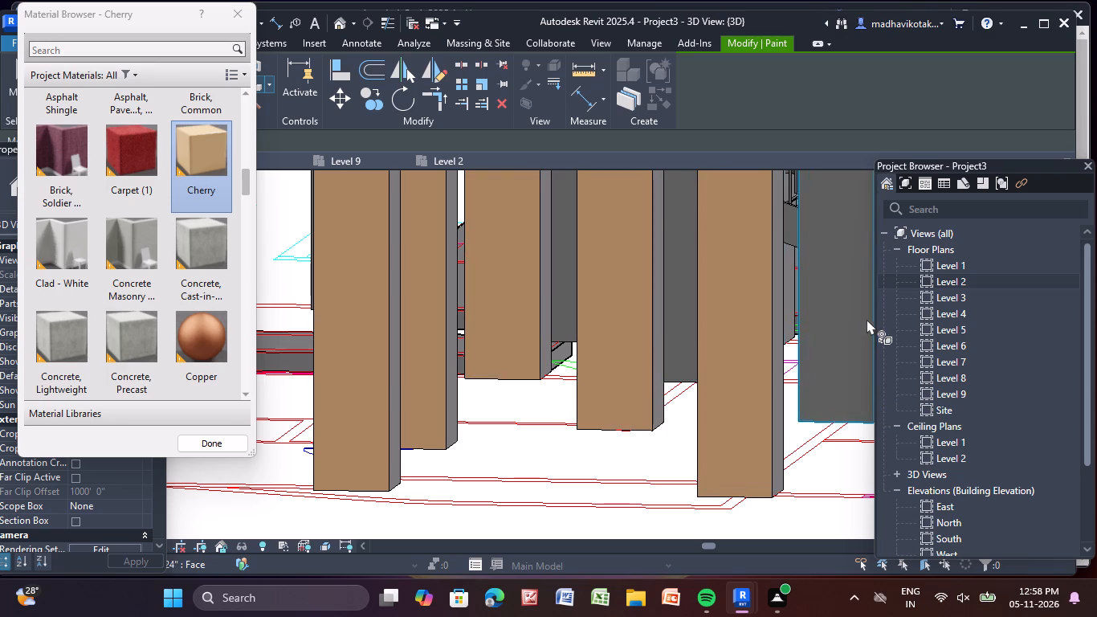
pyautogui.click(850, 308)
# Paint the two recessed grey columns visible between the Cherry-painted front columns with Cherry.
pyautogui.scroll(6, 676, 308)
pyautogui.click(672, 303)
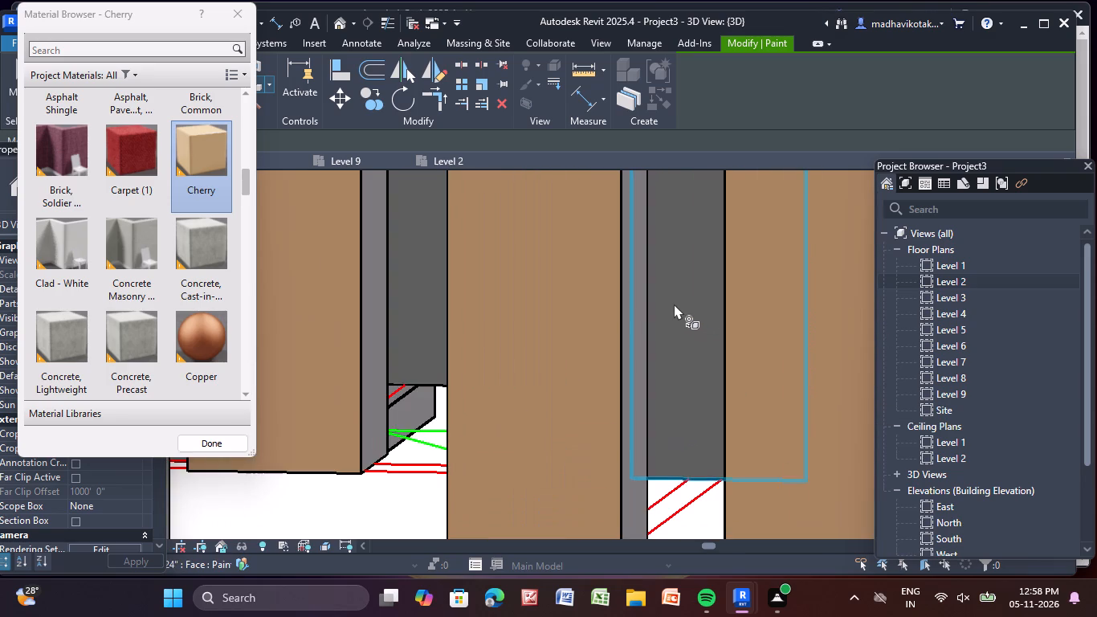
pyautogui.moveTo(671, 331); pyautogui.dragTo(656, 485, button='middle')
pyautogui.click(409, 283)
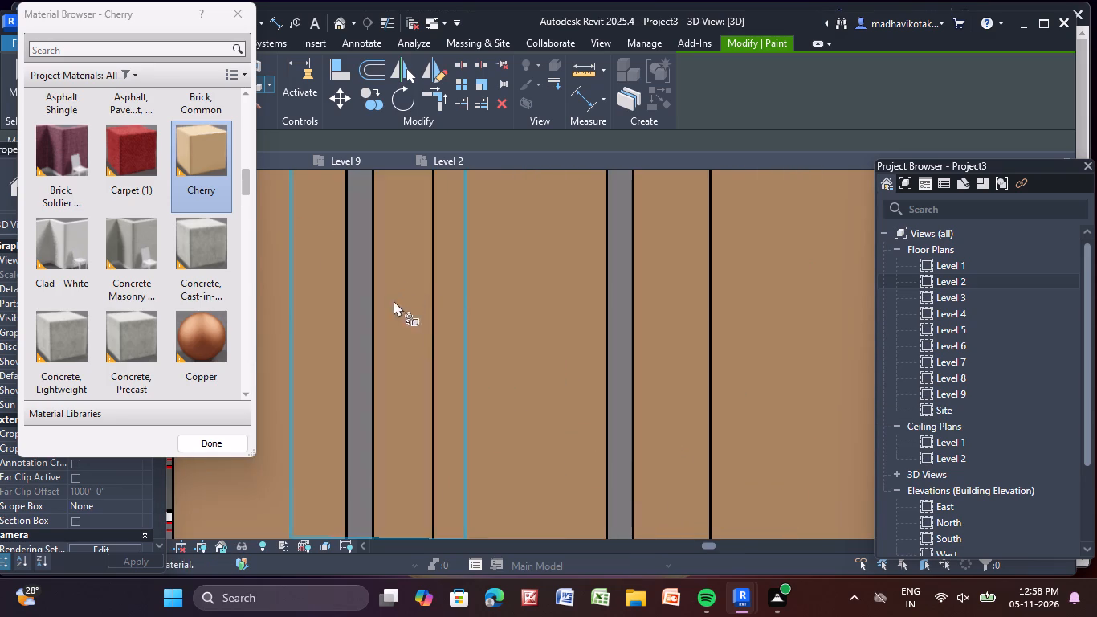
# Paint the front faces of the column beside the staircase, the three receding behind it and the adjoining recessed column with Cherry.
pyautogui.scroll(-12, 412, 317)
pyautogui.scroll(5, 668, 381)
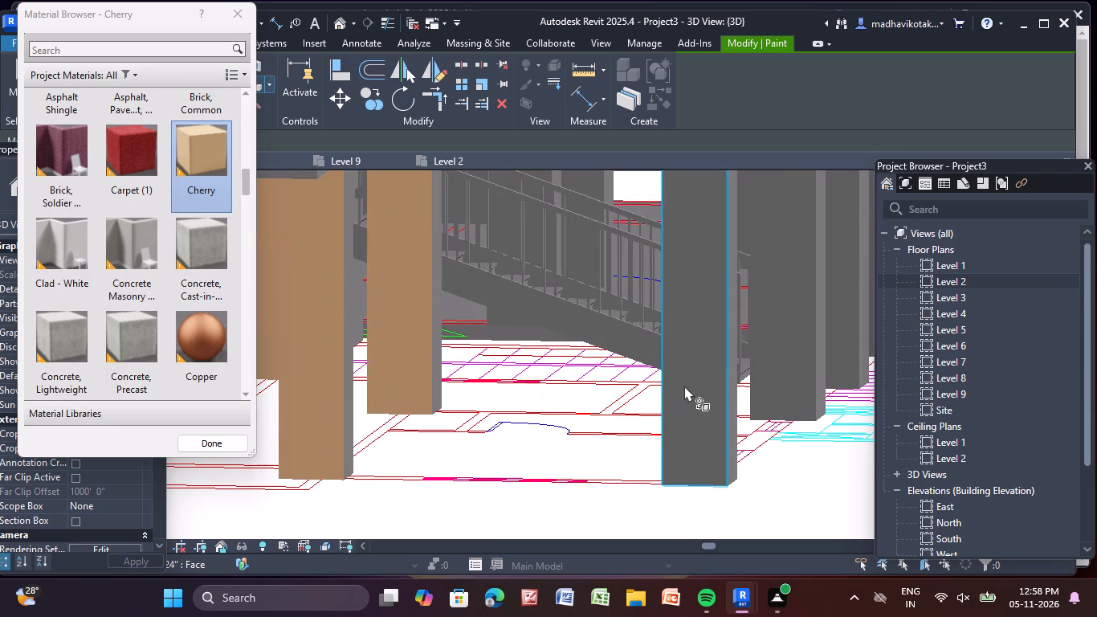
pyautogui.click(697, 394)
pyautogui.moveTo(697, 394); pyautogui.dragTo(426, 398, button='middle')
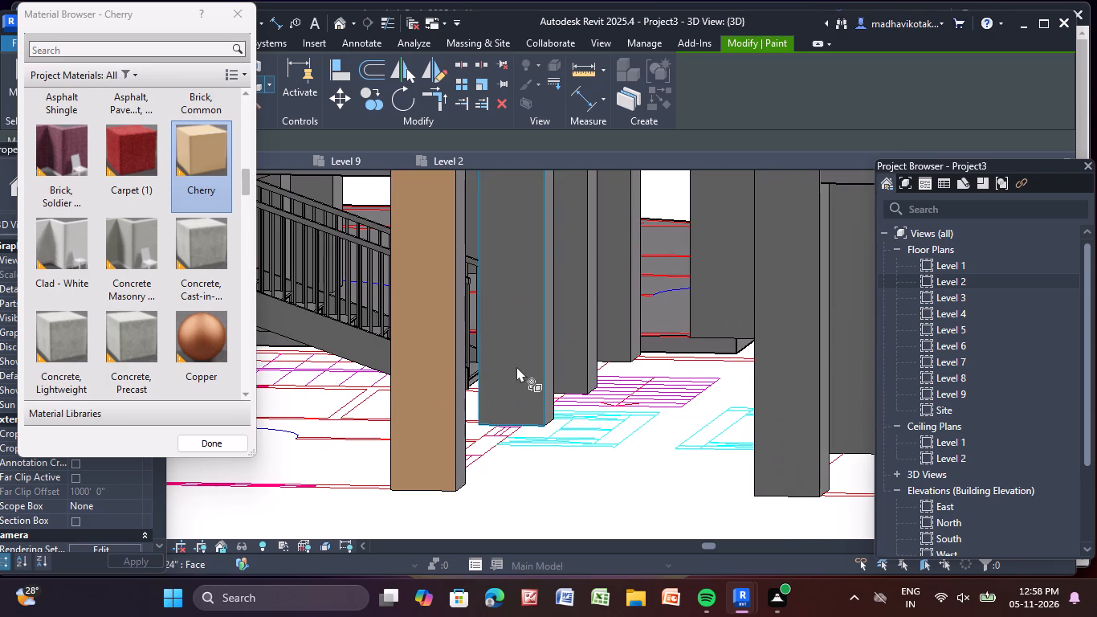
pyautogui.click(516, 366)
pyautogui.click(573, 292)
pyautogui.click(608, 299)
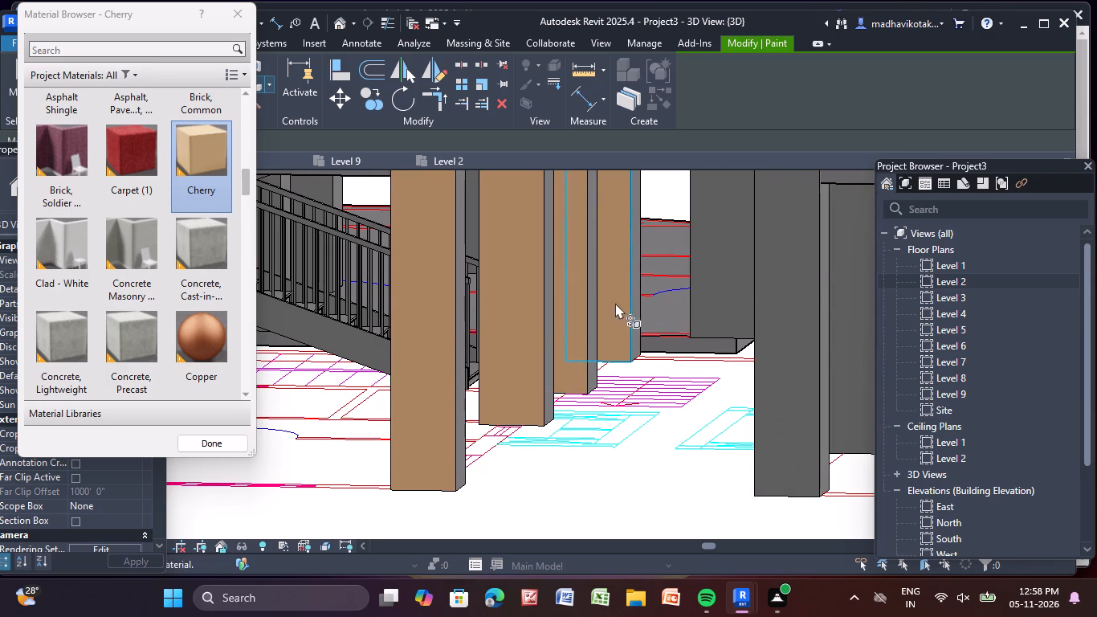
pyautogui.click(719, 285)
# Paint the front faces of the next wing's front corner column and the four columns beyond it with Cherry.
pyautogui.click(773, 358)
pyautogui.moveTo(773, 359); pyautogui.dragTo(492, 370, button='middle')
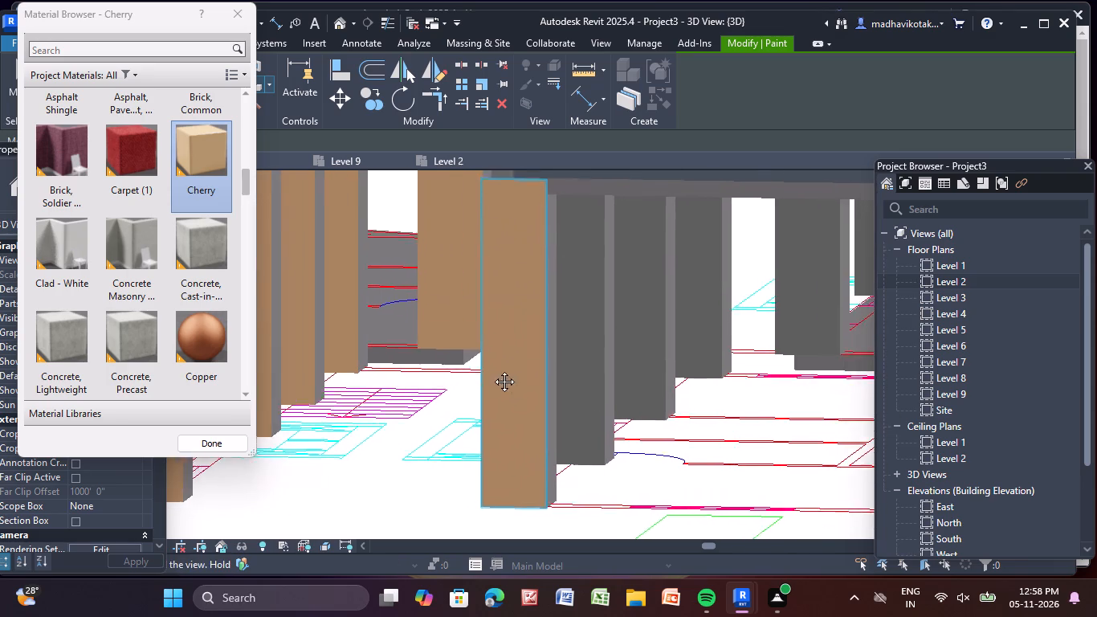
pyautogui.moveTo(492, 370); pyautogui.dragTo(488, 367, button='middle')
pyautogui.click(567, 345)
pyautogui.click(630, 348)
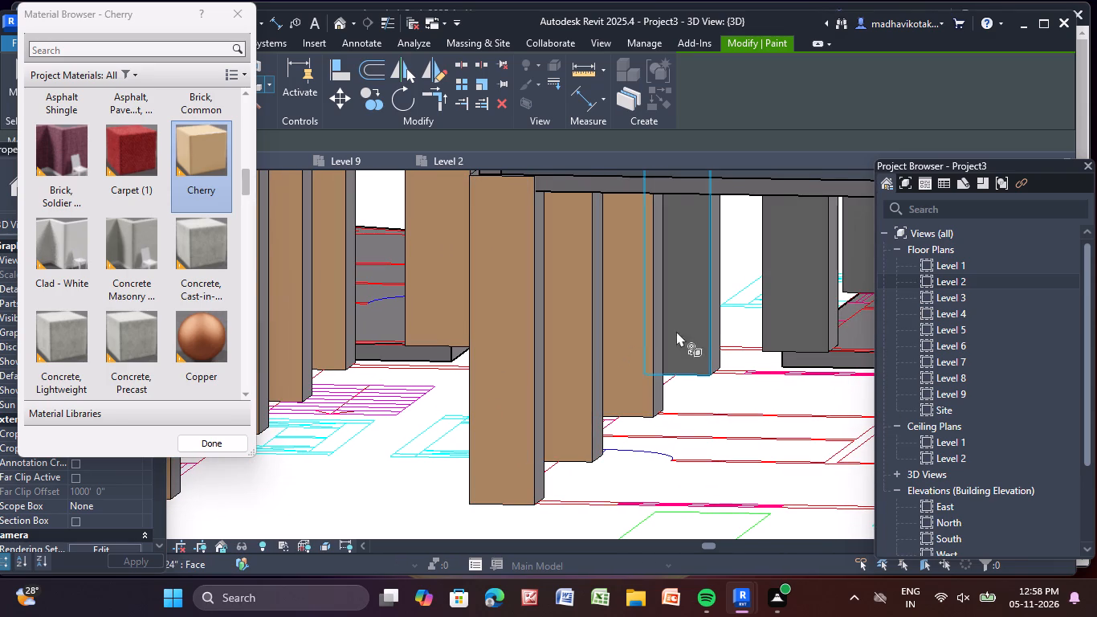
pyautogui.click(704, 325)
pyautogui.click(803, 300)
# Paint the next two grey columns, the front column beside them and the three columns receding behind it with Cherry.
pyautogui.scroll(1, 800, 321)
pyautogui.scroll(-8, 800, 321)
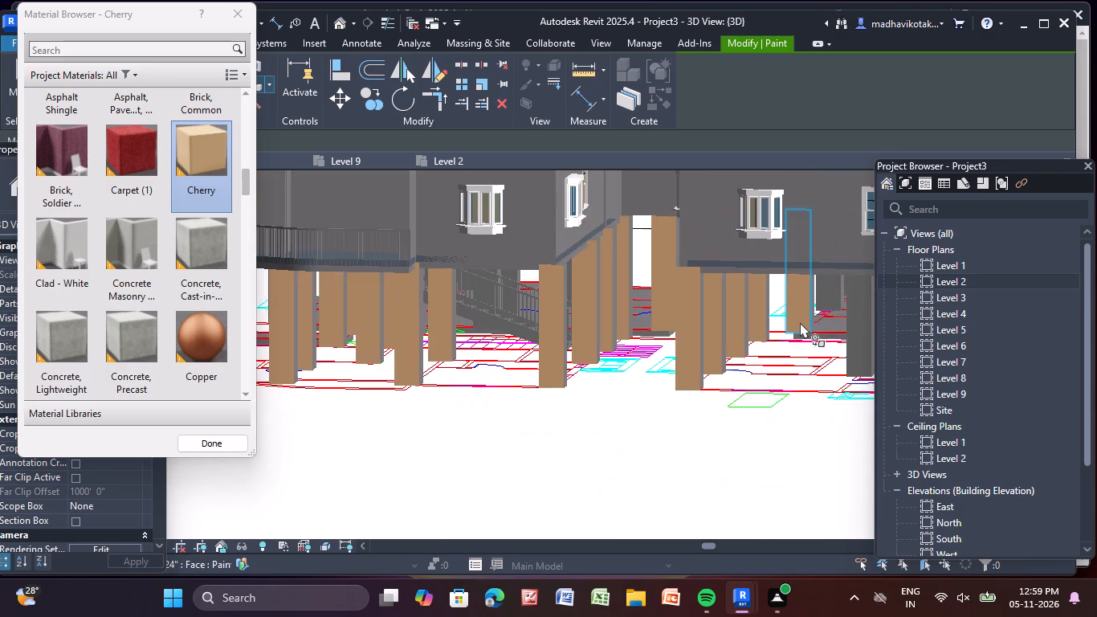
pyautogui.scroll(-6, 800, 322)
pyautogui.moveTo(800, 322); pyautogui.dragTo(508, 389, button='middle')
pyautogui.scroll(9, 512, 406)
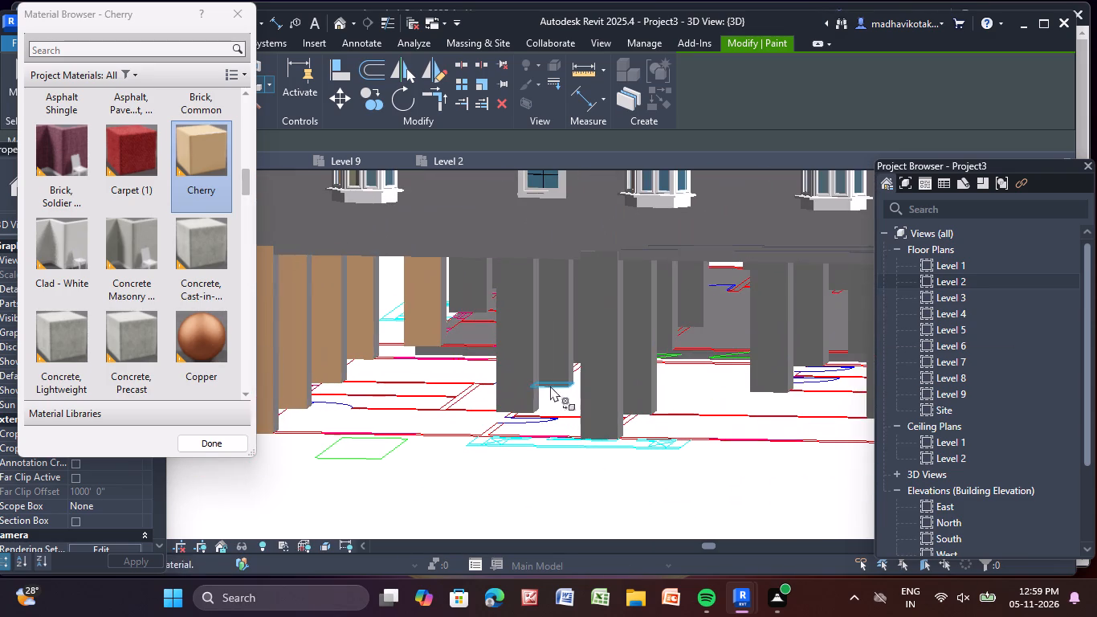
pyautogui.click(525, 368)
pyautogui.click(552, 321)
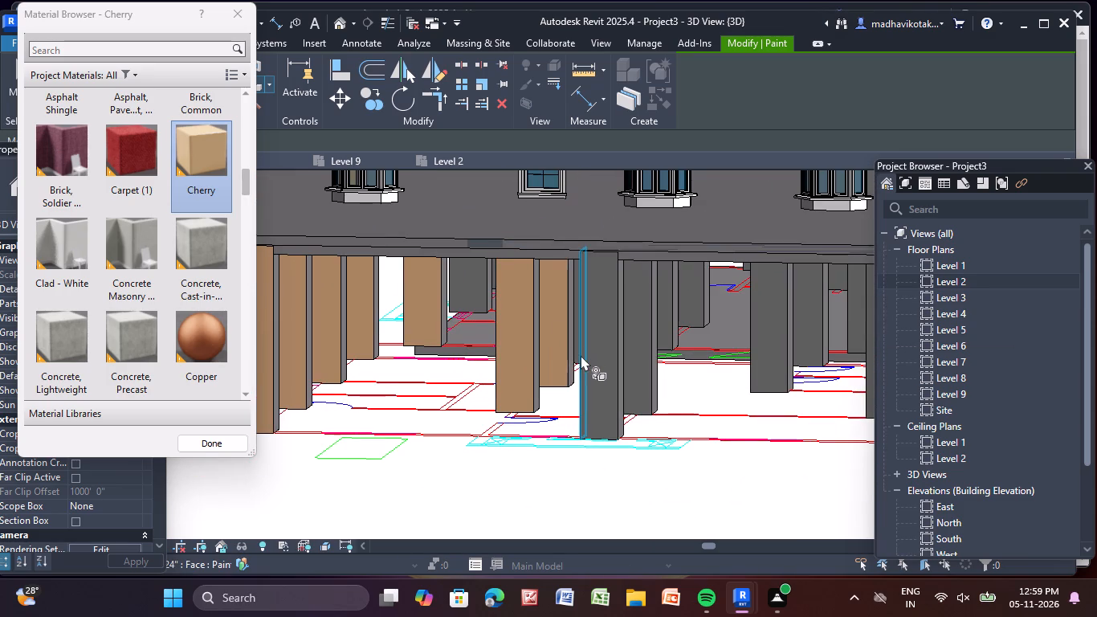
pyautogui.click(582, 356)
pyautogui.scroll(5, 609, 340)
pyautogui.click(608, 339)
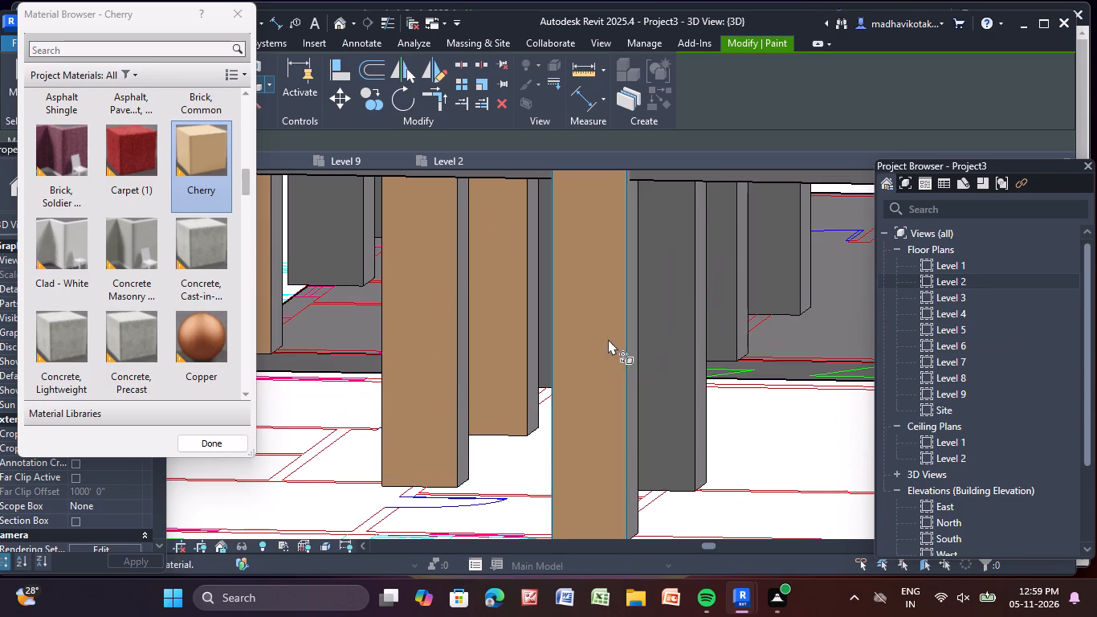
pyautogui.click(674, 370)
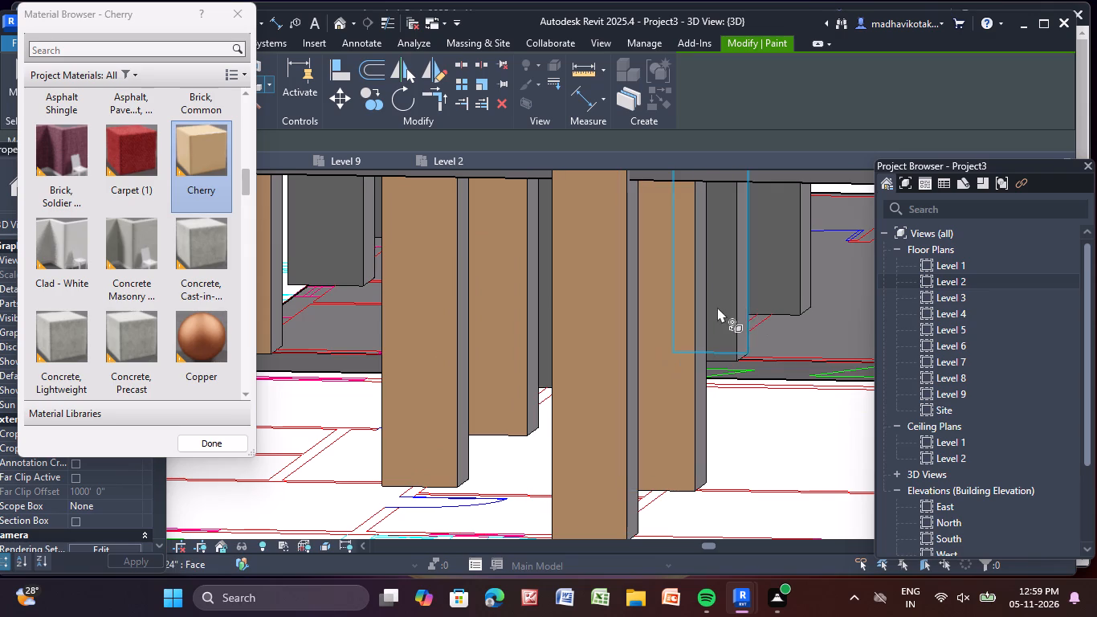
pyautogui.click(717, 307)
pyautogui.click(777, 247)
# Paint the front faces of the next standalone column and the two overlapping columns at the wing's end corner with Cherry.
pyautogui.scroll(-5, 667, 340)
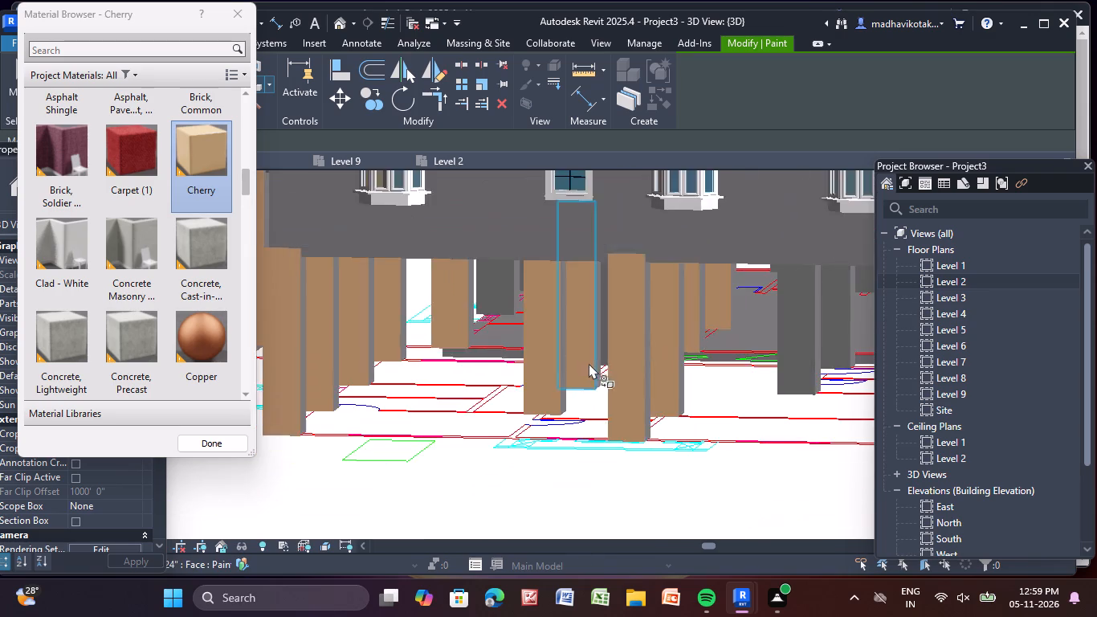
pyautogui.moveTo(583, 360); pyautogui.dragTo(279, 315, button='middle')
pyautogui.scroll(5, 474, 345)
pyautogui.click(530, 316)
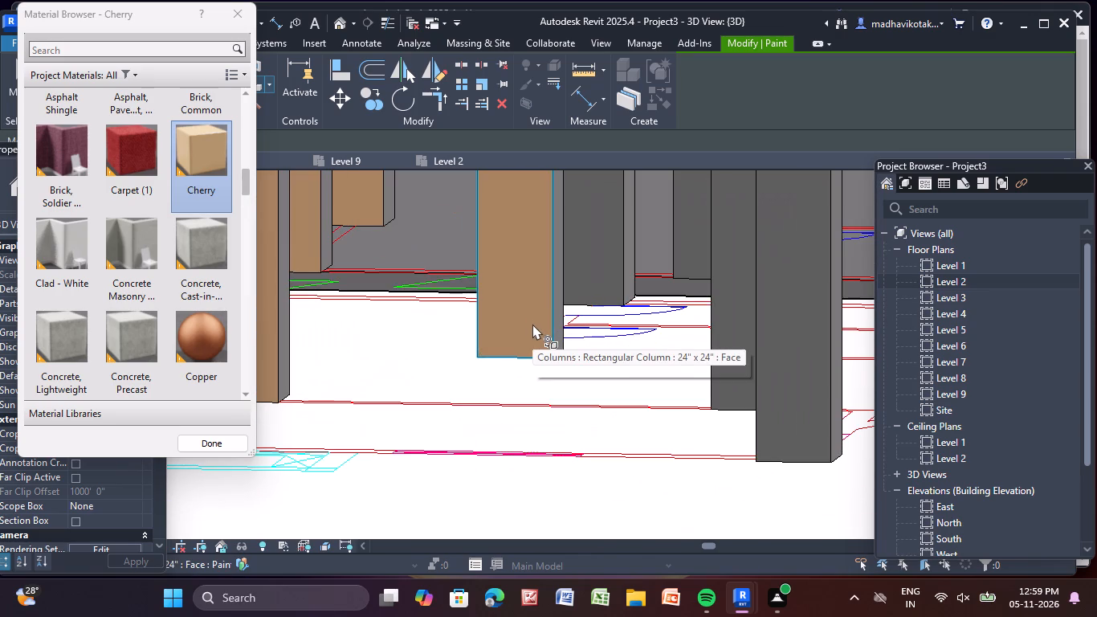
pyautogui.click(745, 358)
pyautogui.click(781, 372)
# Paint the two columns under the curved corner balcony and the next three columns along the set-back wing with Cherry.
pyautogui.scroll(-5, 782, 381)
pyautogui.moveTo(779, 385); pyautogui.dragTo(482, 439, button='middle')
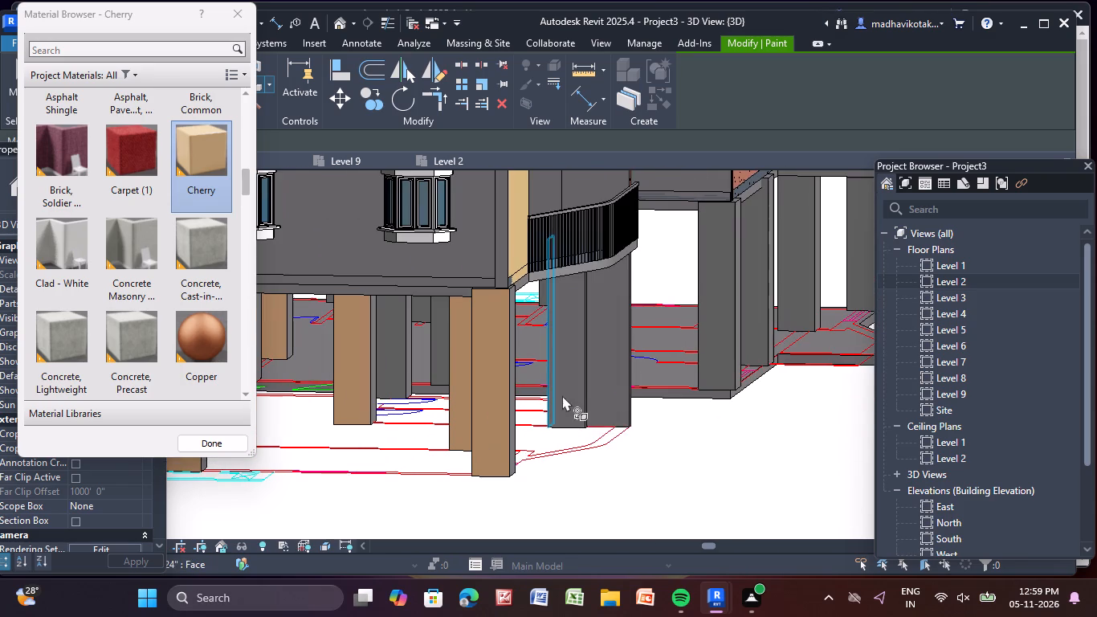
pyautogui.click(618, 372)
pyautogui.click(569, 351)
pyautogui.click(731, 305)
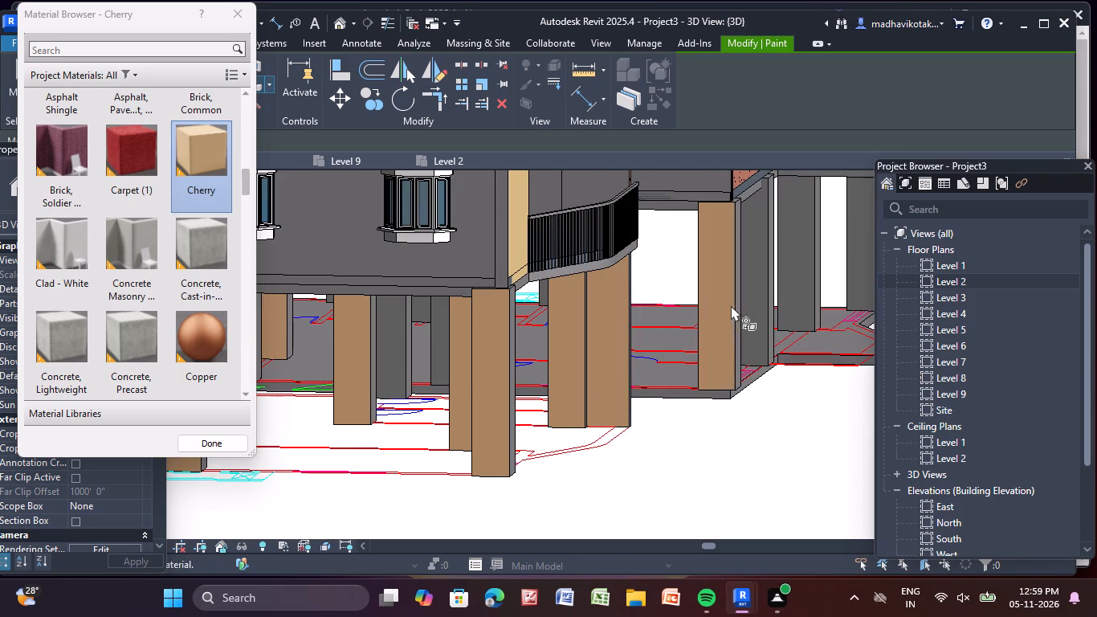
pyautogui.click(760, 297)
pyautogui.click(797, 280)
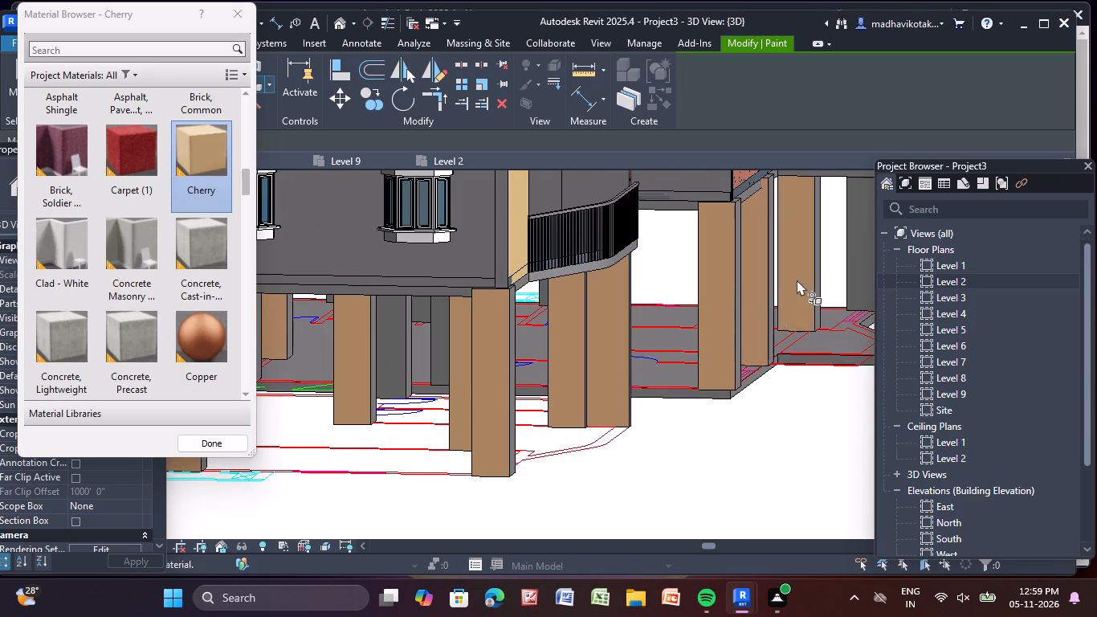
# Paint the two grey inner columns standing behind the wing's end corner column with Cherry.
pyautogui.scroll(4, 454, 366)
pyautogui.click(368, 340)
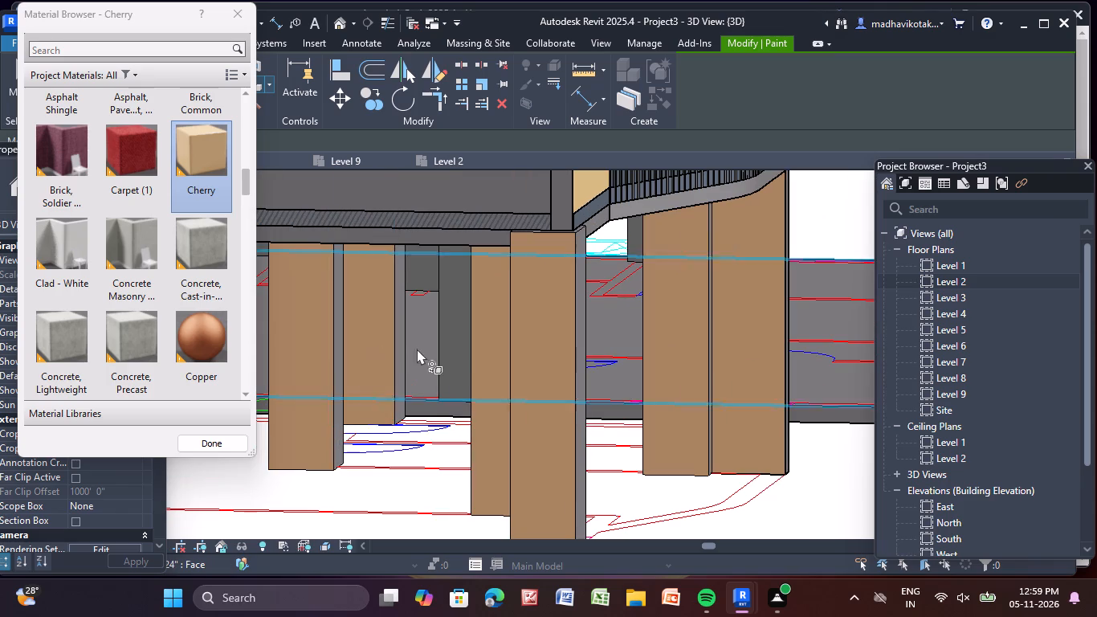
pyautogui.click(451, 347)
# Paint the front face of the last grey column at the far end of the set-back wing with Cherry.
pyautogui.moveTo(454, 349); pyautogui.dragTo(342, 439, button='middle')
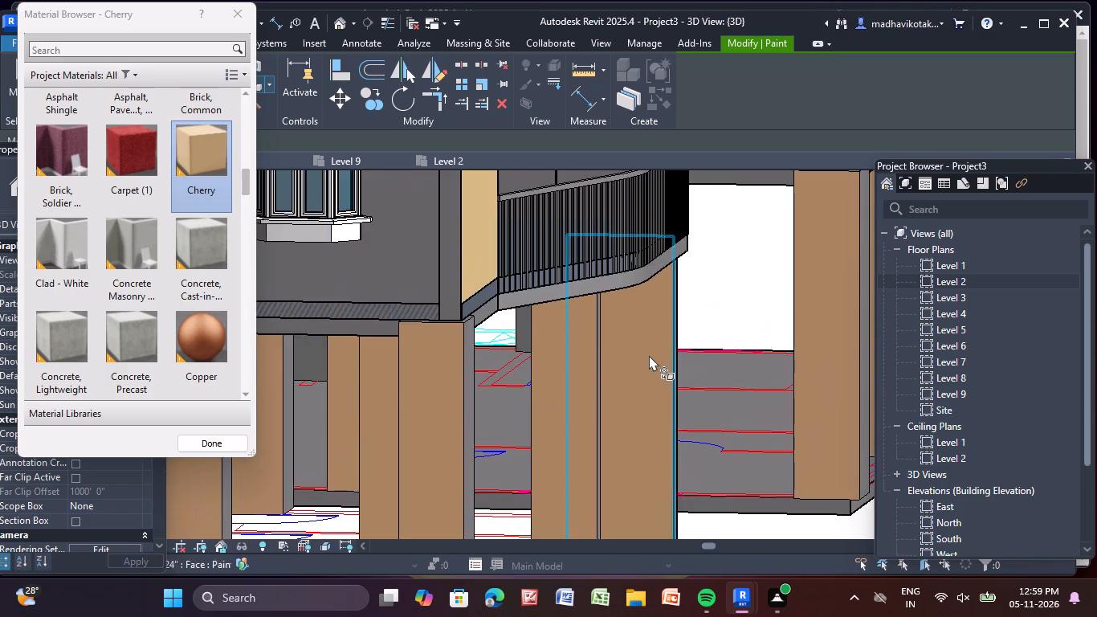
pyautogui.scroll(-4, 649, 355)
pyautogui.moveTo(634, 349); pyautogui.dragTo(143, 355, button='middle')
pyautogui.scroll(4, 386, 303)
pyautogui.click(431, 304)
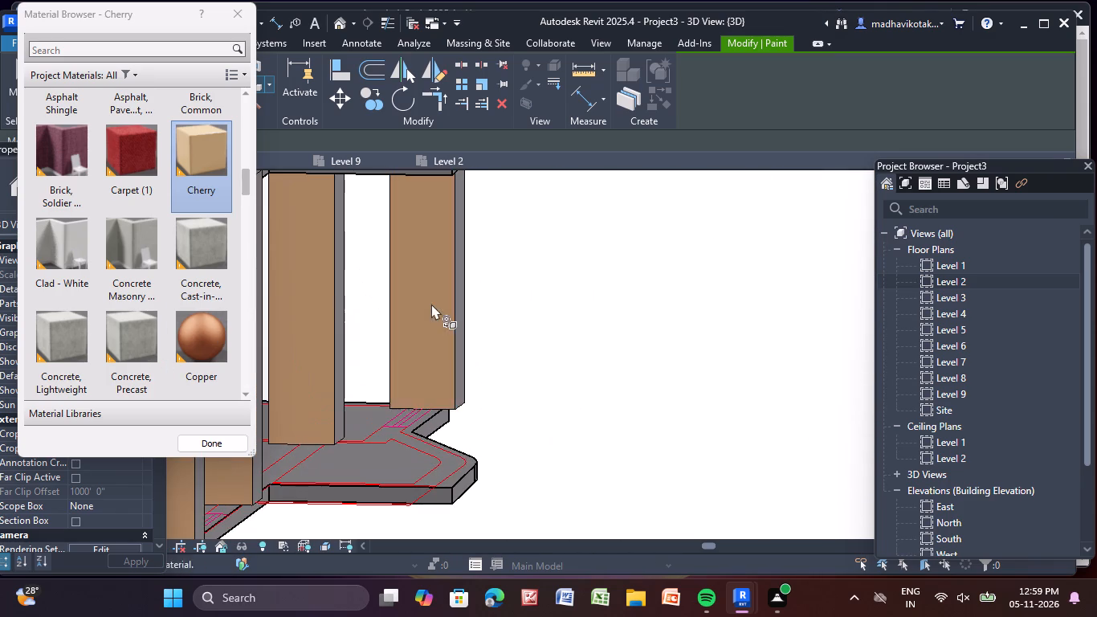
# Paint both visible faces of the ground-level column beside the Level 1 marker, on the building's unpainted side, with Cherry.
pyautogui.scroll(-12, 434, 305)
pyautogui.scroll(1, 493, 357)
pyautogui.scroll(-5, 493, 358)
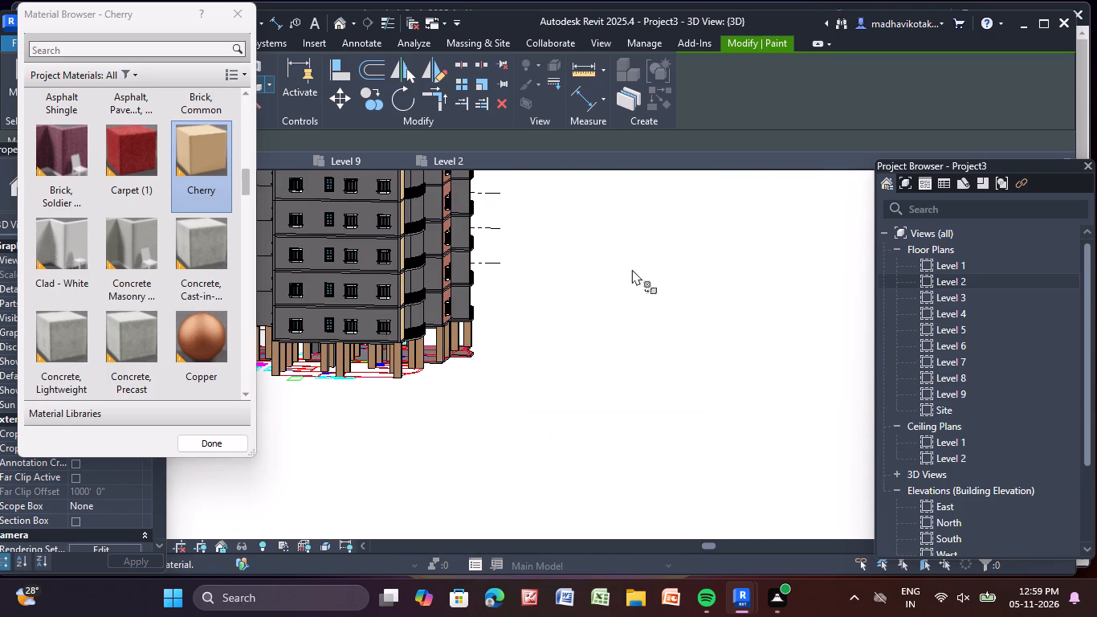
pyautogui.scroll(-3, 573, 249)
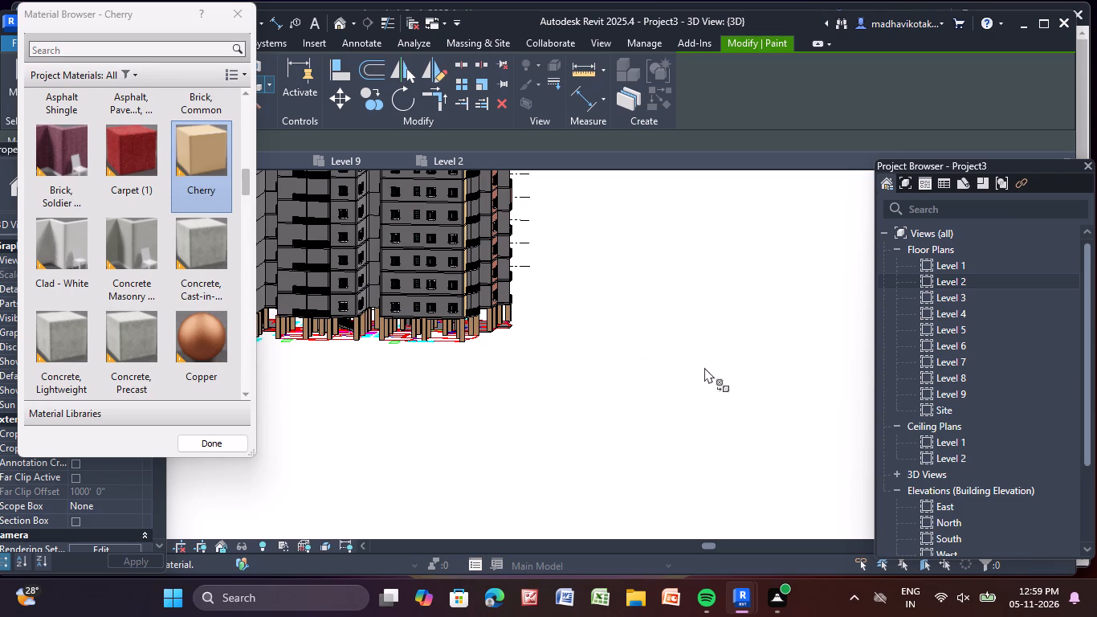
pyautogui.scroll(-4, 640, 358)
pyautogui.moveTo(645, 359); pyautogui.dragTo(479, 383, button='middle')
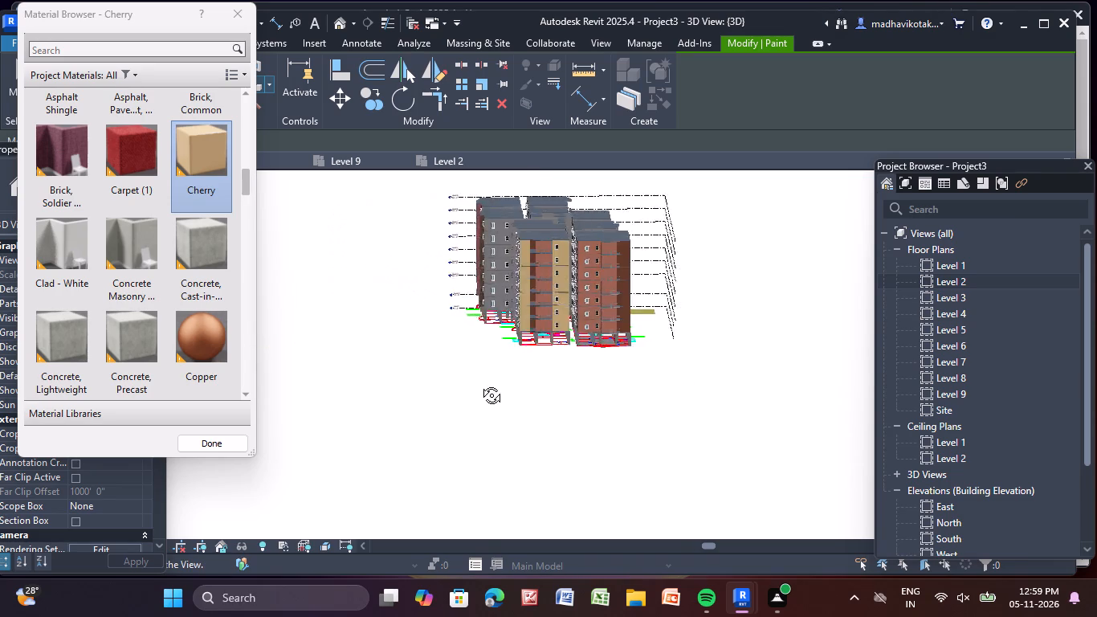
pyautogui.moveTo(479, 383); pyautogui.dragTo(257, 373, button='middle')
pyautogui.scroll(1, 650, 420)
pyautogui.moveTo(661, 416); pyautogui.dragTo(666, 419, button='middle')
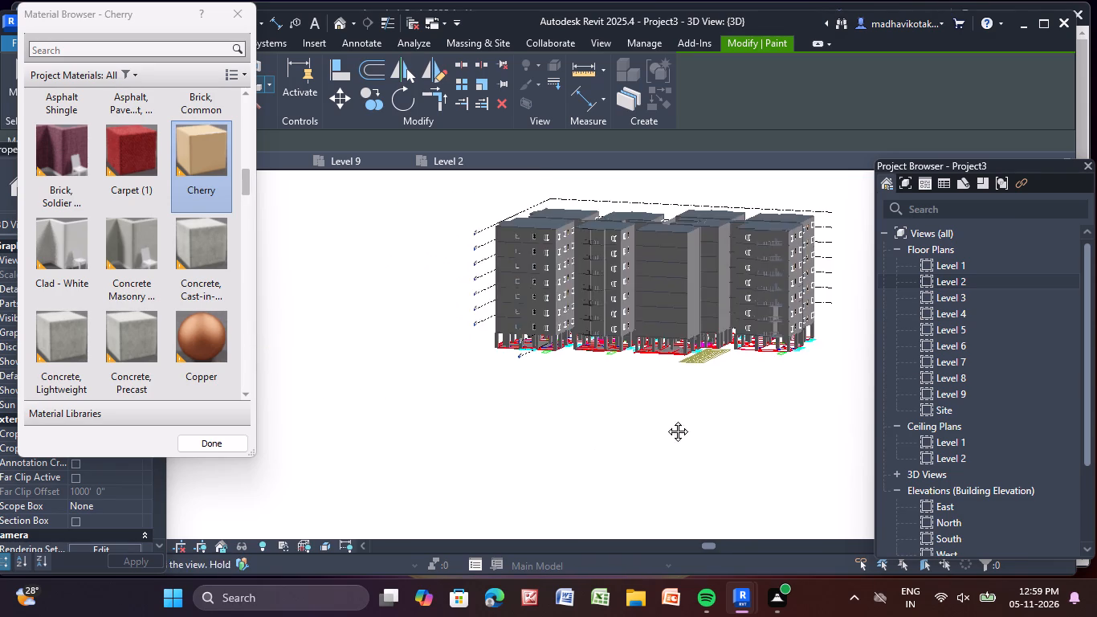
pyautogui.moveTo(666, 419); pyautogui.dragTo(750, 398, button='middle')
pyautogui.scroll(10, 568, 325)
pyautogui.scroll(5, 453, 325)
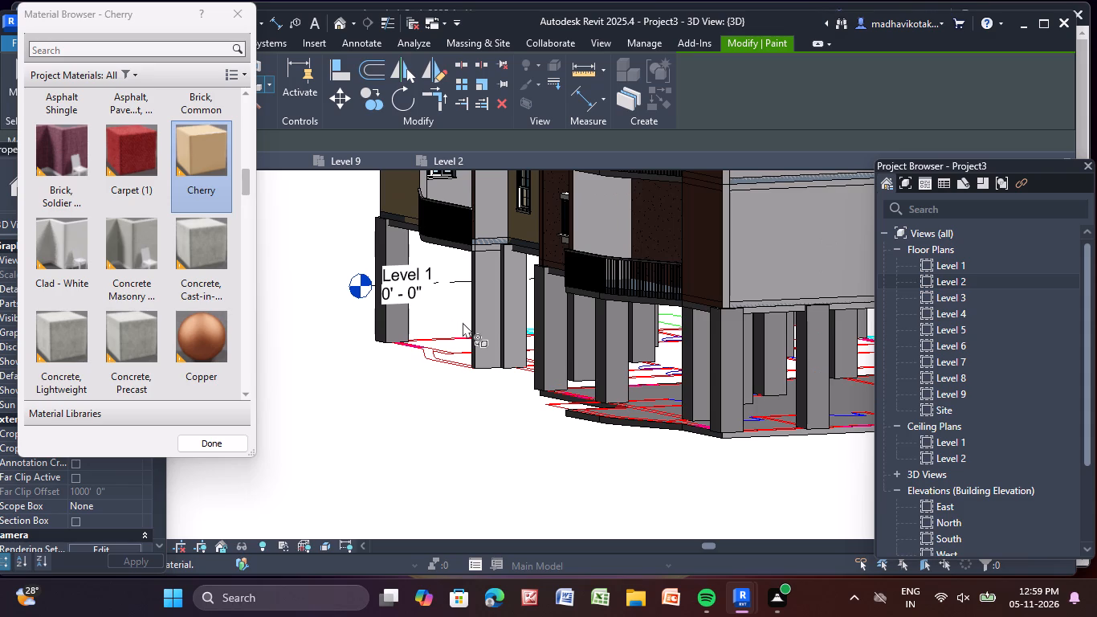
pyautogui.scroll(5, 328, 304)
pyautogui.scroll(2, 427, 325)
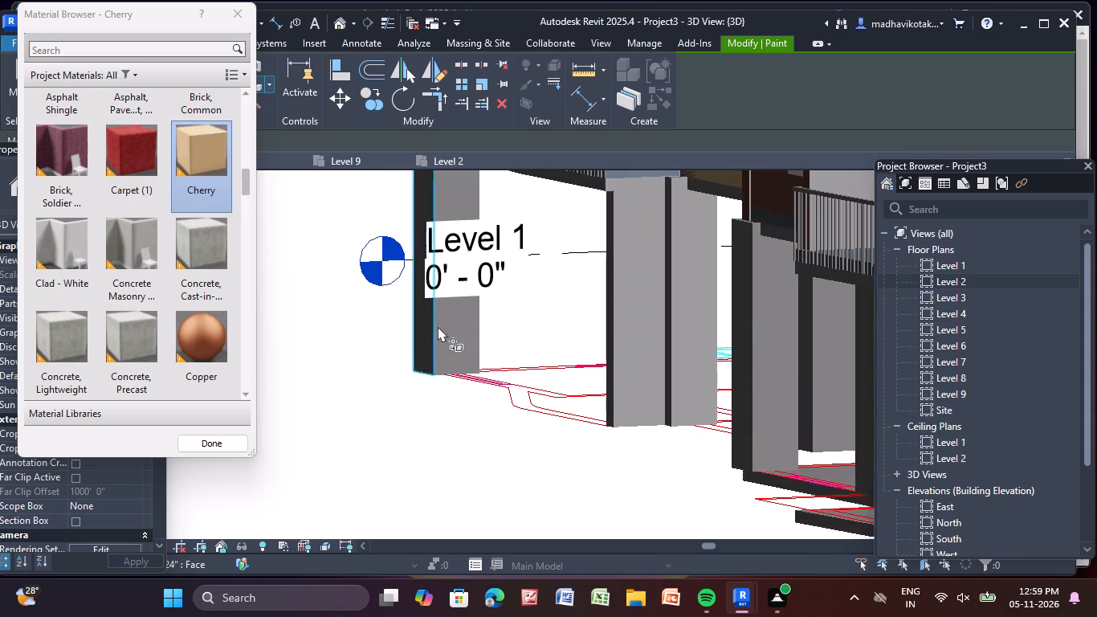
pyautogui.scroll(2, 438, 326)
pyautogui.click(440, 318)
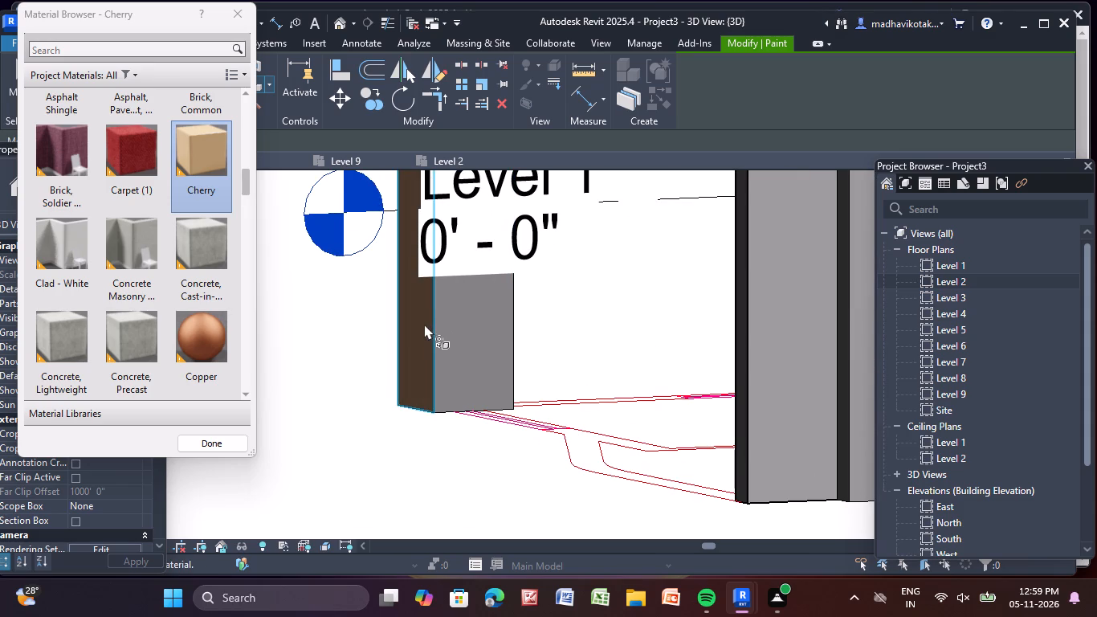
pyautogui.click(424, 324)
pyautogui.click(483, 345)
# Paint the front and narrow side faces of the adjoining column pair beyond the Level 1 marker column with Cherry.
pyautogui.scroll(-7, 504, 364)
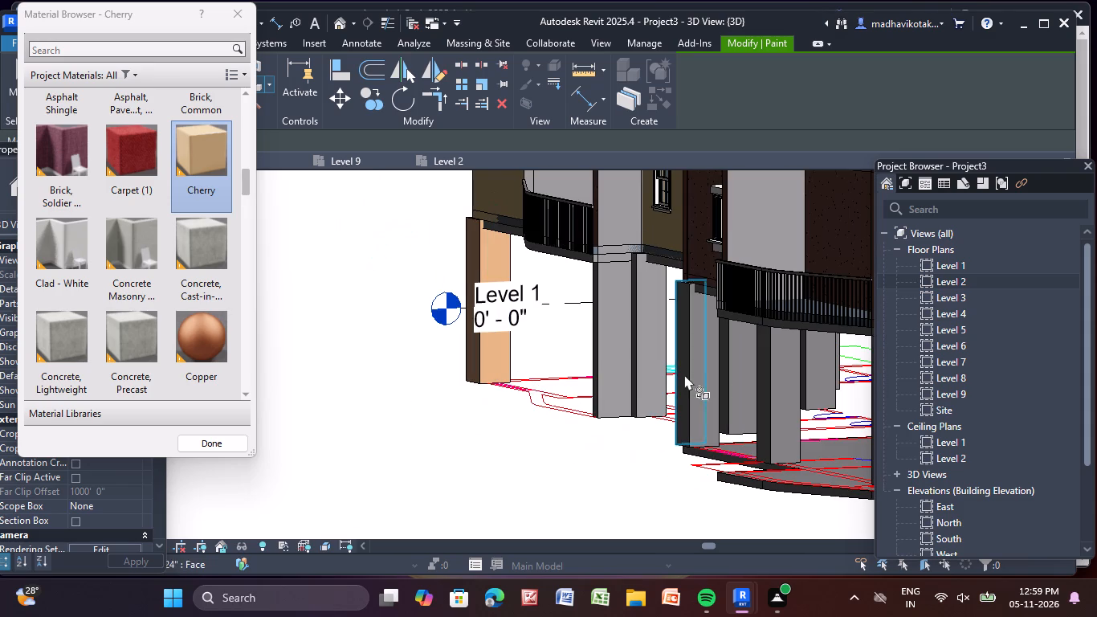
pyautogui.click(617, 349)
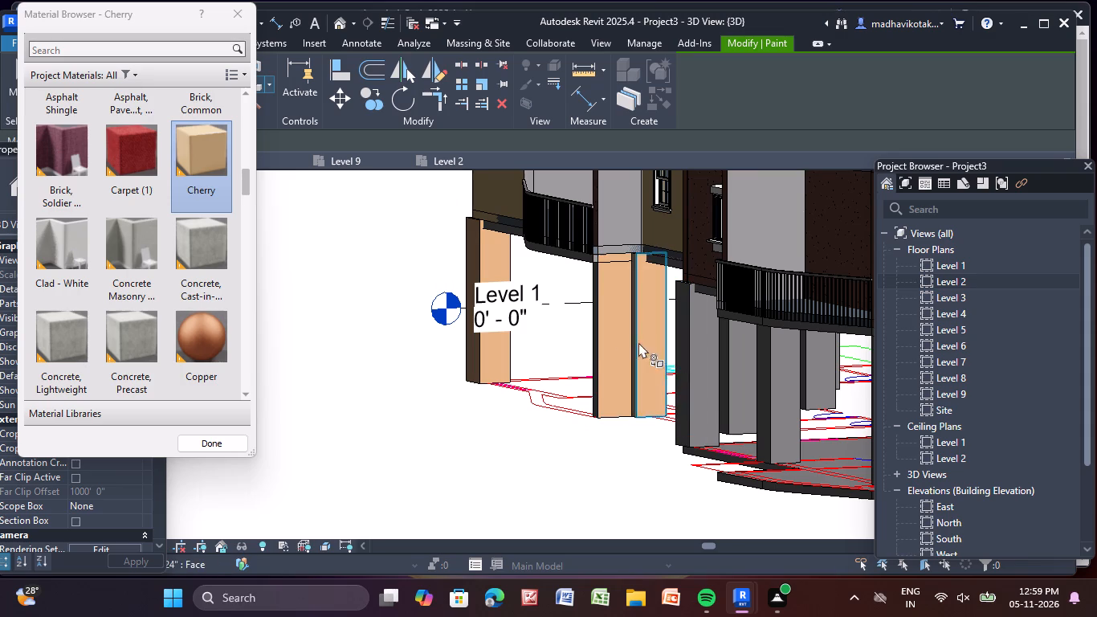
pyautogui.scroll(20, 587, 358)
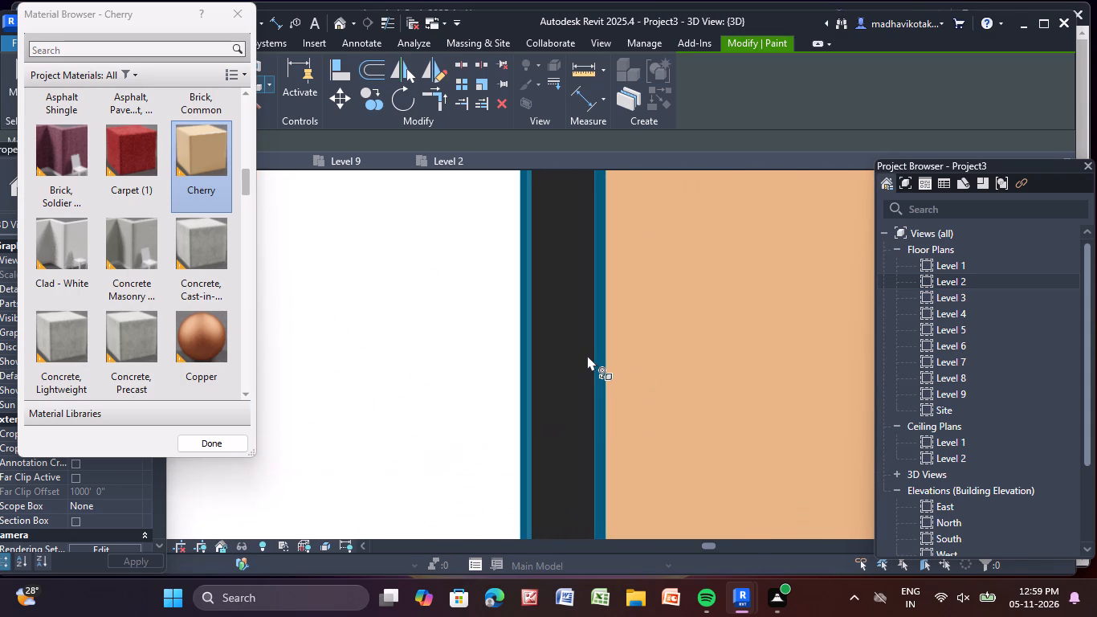
pyautogui.click(587, 355)
# Paint the front and side faces of the first column under the next curved balcony and the column beside it with Cherry.
pyautogui.scroll(-18, 587, 355)
pyautogui.moveTo(589, 375); pyautogui.dragTo(373, 305, button='middle')
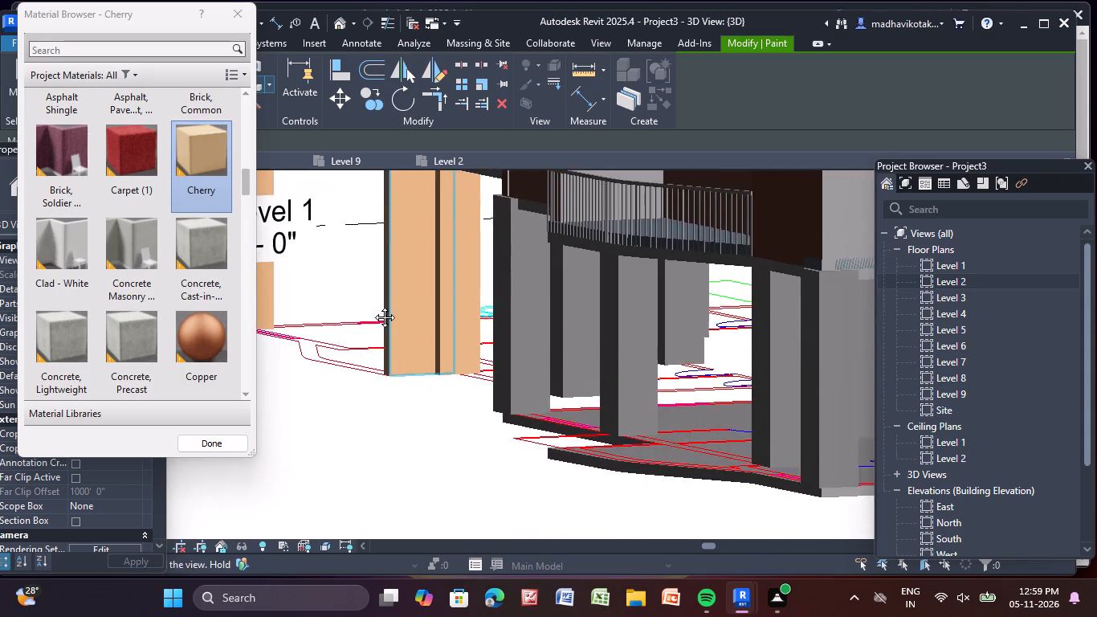
pyautogui.moveTo(373, 305); pyautogui.dragTo(372, 305, button='middle')
pyautogui.scroll(9, 480, 315)
pyautogui.click(495, 317)
pyautogui.click(447, 329)
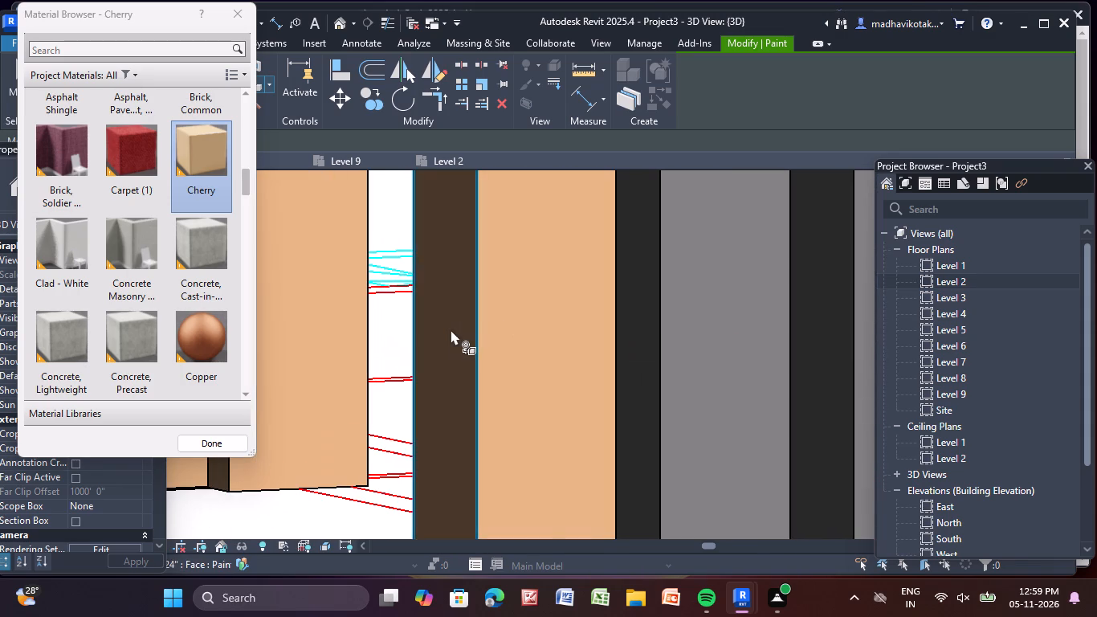
pyautogui.click(722, 339)
pyautogui.click(640, 366)
# Paint the front and side faces of the outer column under the curved balcony and the inner column behind it with Cherry.
pyautogui.scroll(-5, 640, 368)
pyautogui.moveTo(640, 370); pyautogui.dragTo(352, 295, button='middle')
pyautogui.click(477, 303)
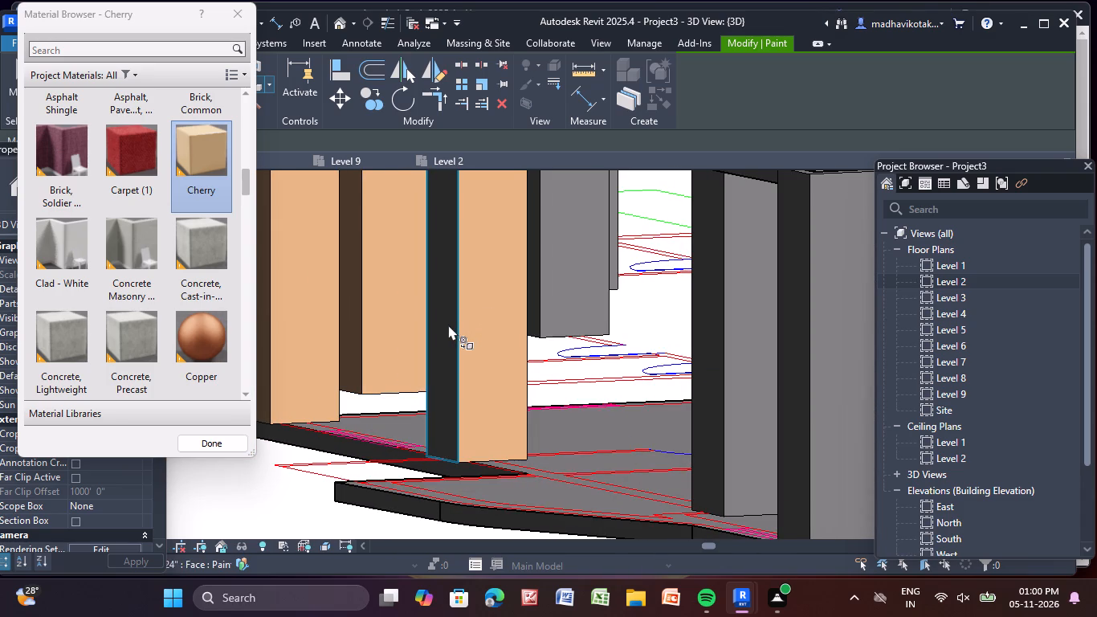
pyautogui.click(448, 325)
pyautogui.click(567, 277)
pyautogui.scroll(10, 540, 264)
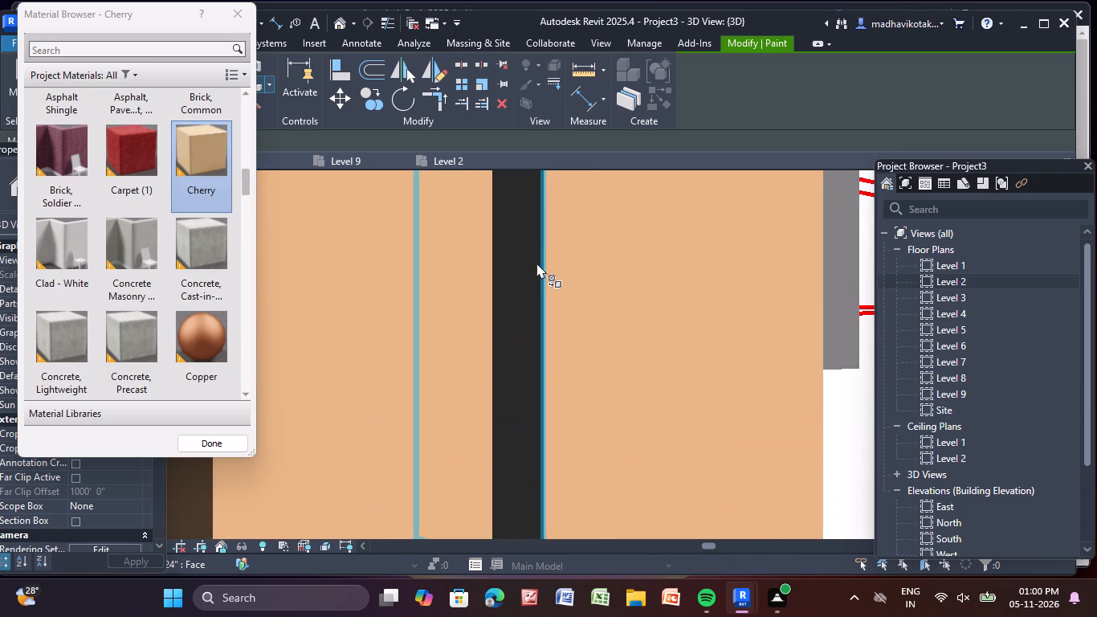
pyautogui.click(535, 262)
# Paint the front and side faces of the two overlapping columns at the slab corner past the curved balcony with Cherry.
pyautogui.scroll(-5, 547, 272)
pyautogui.moveTo(550, 282); pyautogui.dragTo(453, 142, button='middle')
pyautogui.scroll(-3, 541, 235)
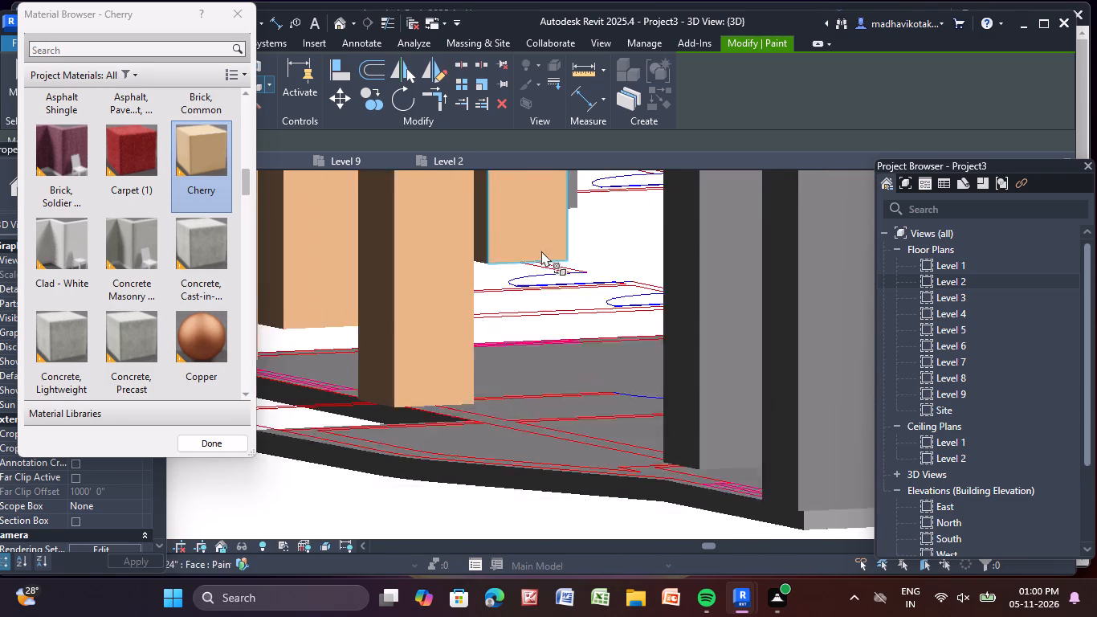
pyautogui.scroll(-7, 541, 251)
pyautogui.moveTo(553, 285); pyautogui.dragTo(439, 261, button='middle')
pyautogui.click(568, 284)
pyautogui.scroll(3, 543, 296)
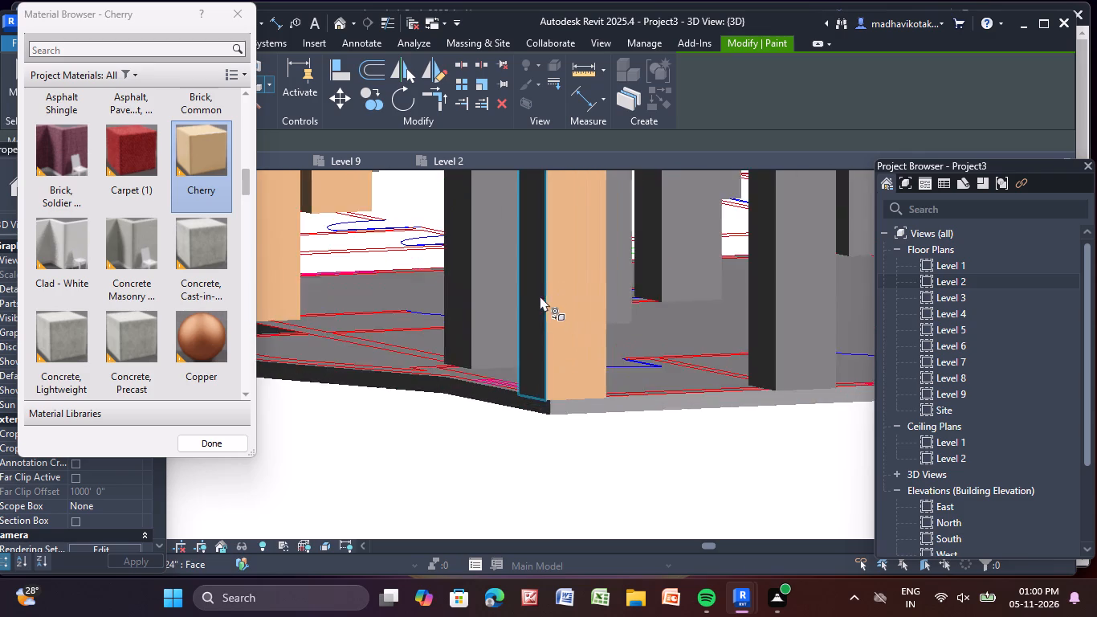
pyautogui.scroll(7, 540, 296)
pyautogui.click(540, 301)
pyautogui.click(427, 284)
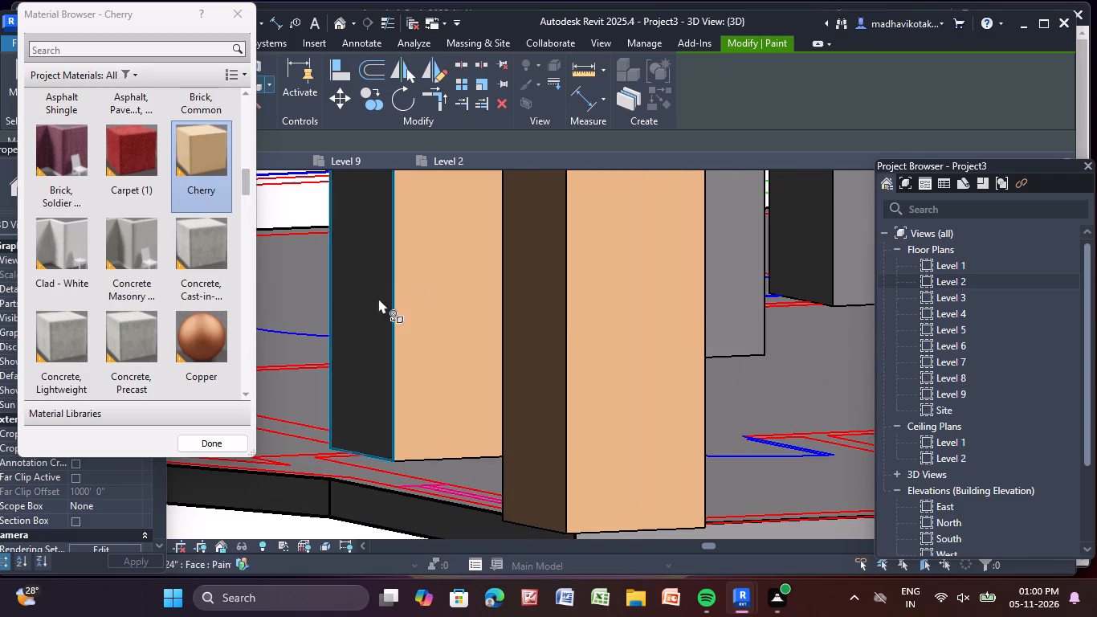
pyautogui.click(377, 298)
# Paint the front and side faces of the next two columns along the straight slab edge with Cherry.
pyautogui.scroll(-7, 380, 299)
pyautogui.click(682, 303)
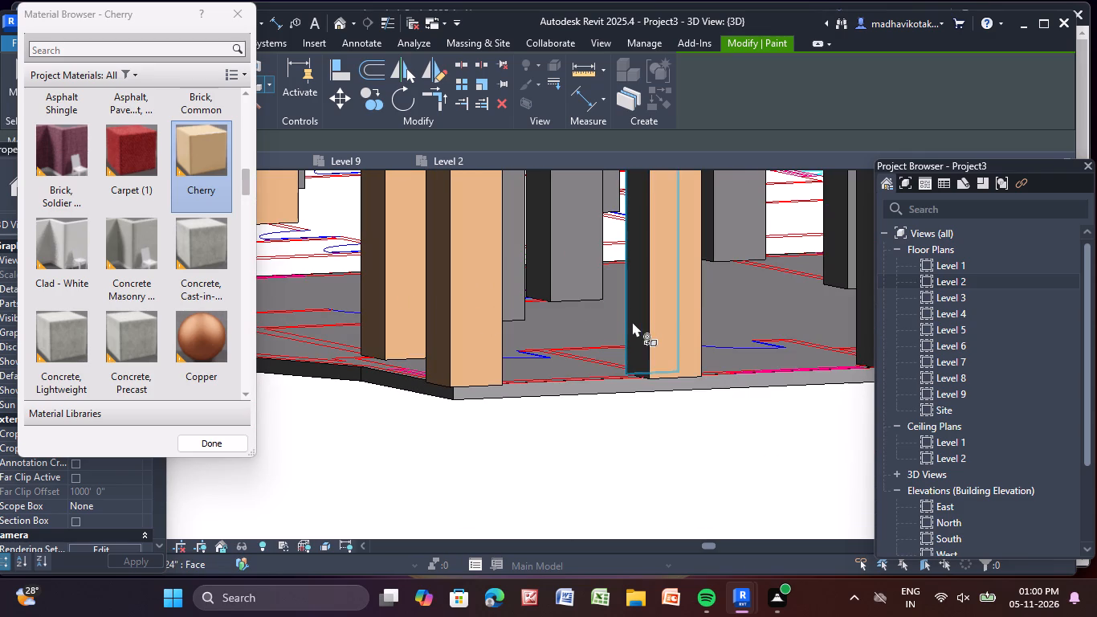
pyautogui.click(637, 320)
pyautogui.scroll(-3, 646, 320)
pyautogui.moveTo(646, 320); pyautogui.dragTo(377, 278, button='middle')
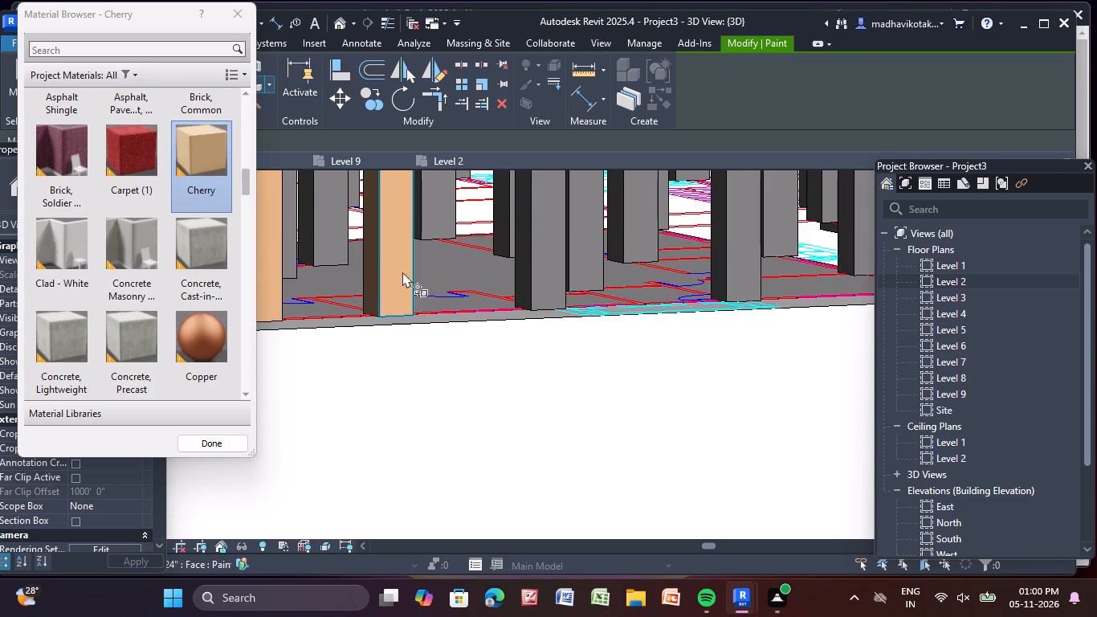
pyautogui.scroll(4, 550, 242)
pyautogui.moveTo(551, 240); pyautogui.dragTo(544, 249)
pyautogui.click(507, 280)
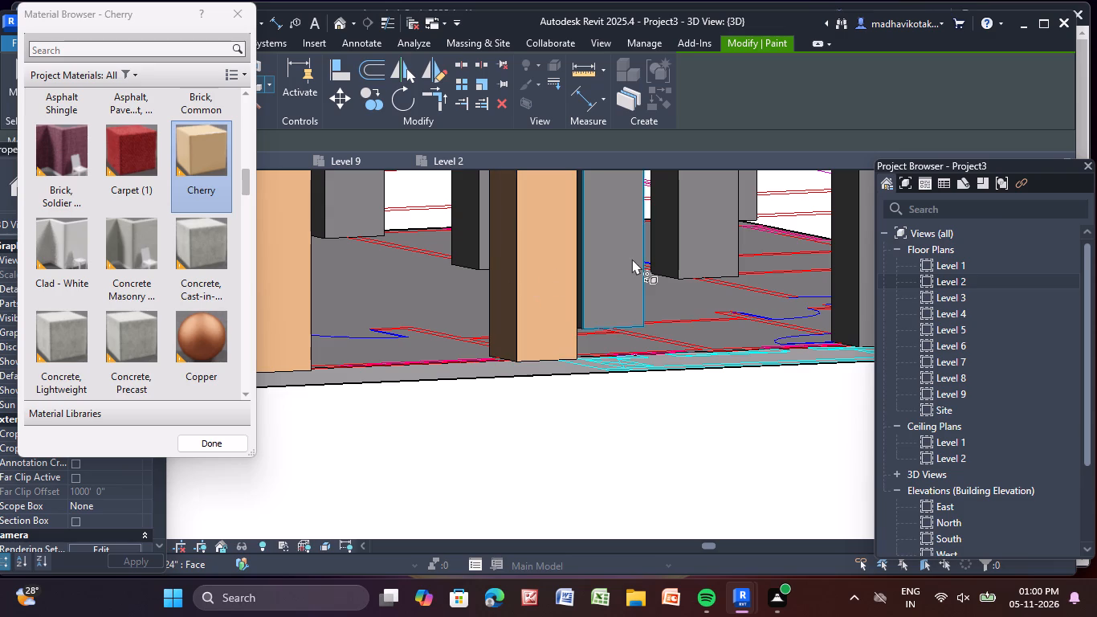
# Paint the front and side faces of the two inner columns standing just behind the last painted slab-edge column with Cherry.
pyautogui.click(632, 259)
pyautogui.scroll(17, 586, 266)
pyautogui.click(578, 256)
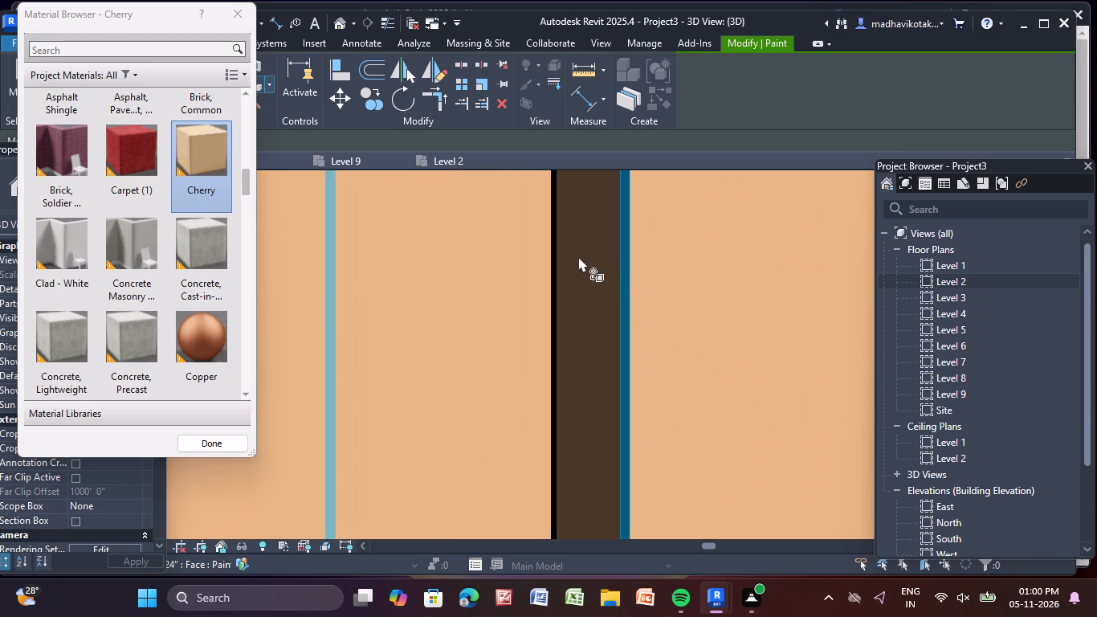
pyautogui.scroll(1, 589, 255)
pyautogui.scroll(-17, 589, 255)
pyautogui.scroll(1, 607, 250)
pyautogui.moveTo(607, 251); pyautogui.dragTo(515, 347, button='middle')
pyautogui.click(688, 245)
pyautogui.scroll(2, 609, 274)
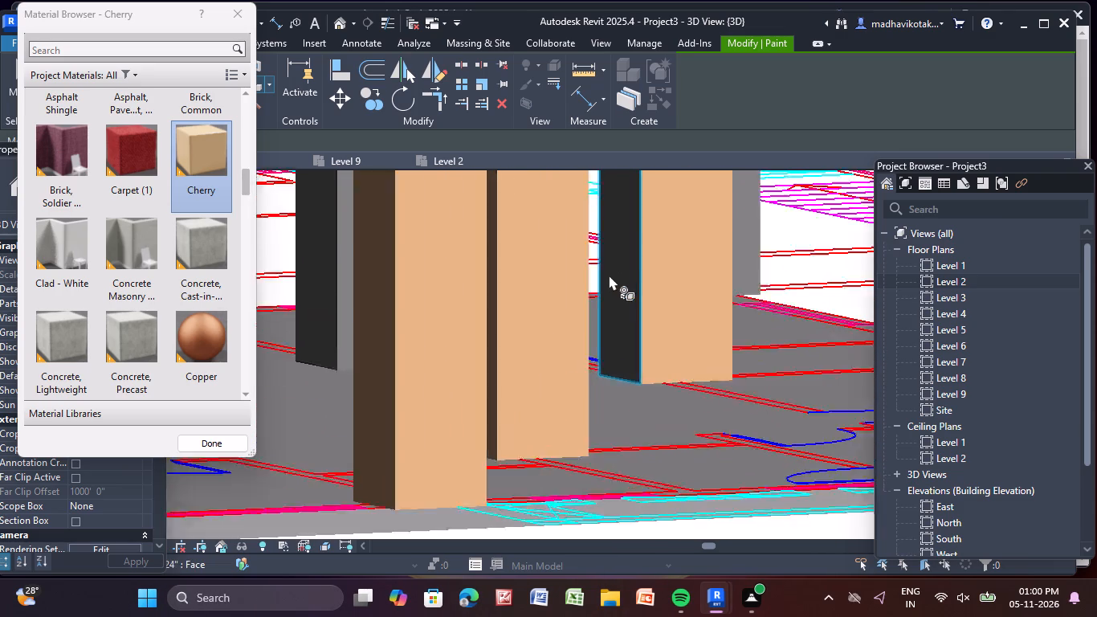
pyautogui.scroll(3, 609, 275)
pyautogui.click(638, 274)
# Paint the next slab-edge column and the column directly behind it with Cherry on their front and side faces.
pyautogui.scroll(-11, 639, 277)
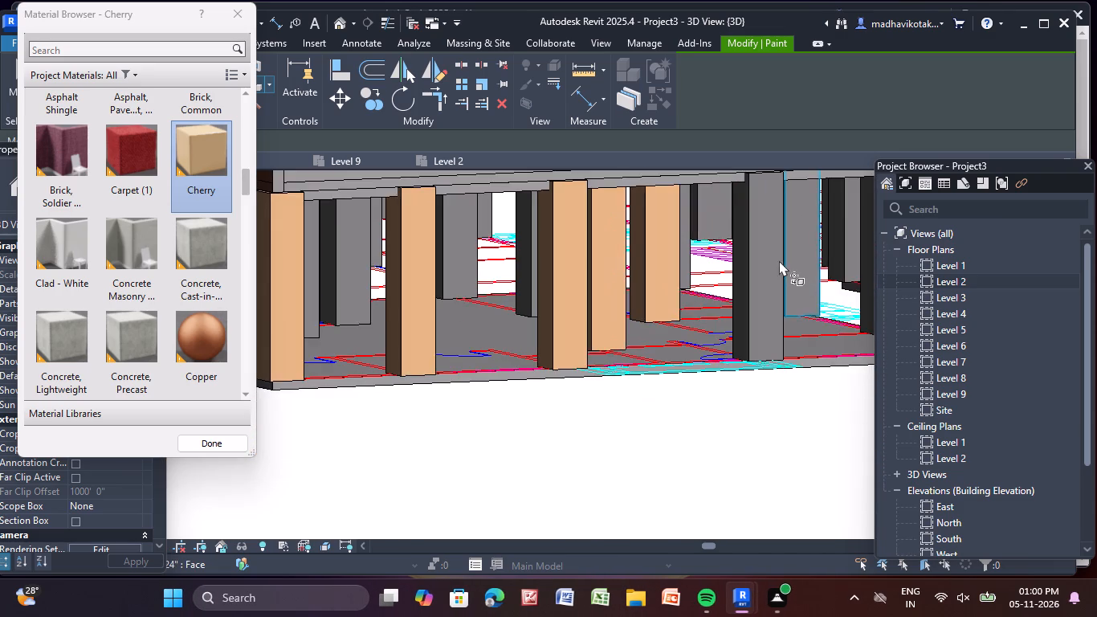
pyautogui.scroll(5, 776, 259)
pyautogui.click(745, 250)
pyautogui.click(712, 277)
pyautogui.scroll(-4, 712, 277)
pyautogui.moveTo(698, 284); pyautogui.dragTo(591, 325, button='middle')
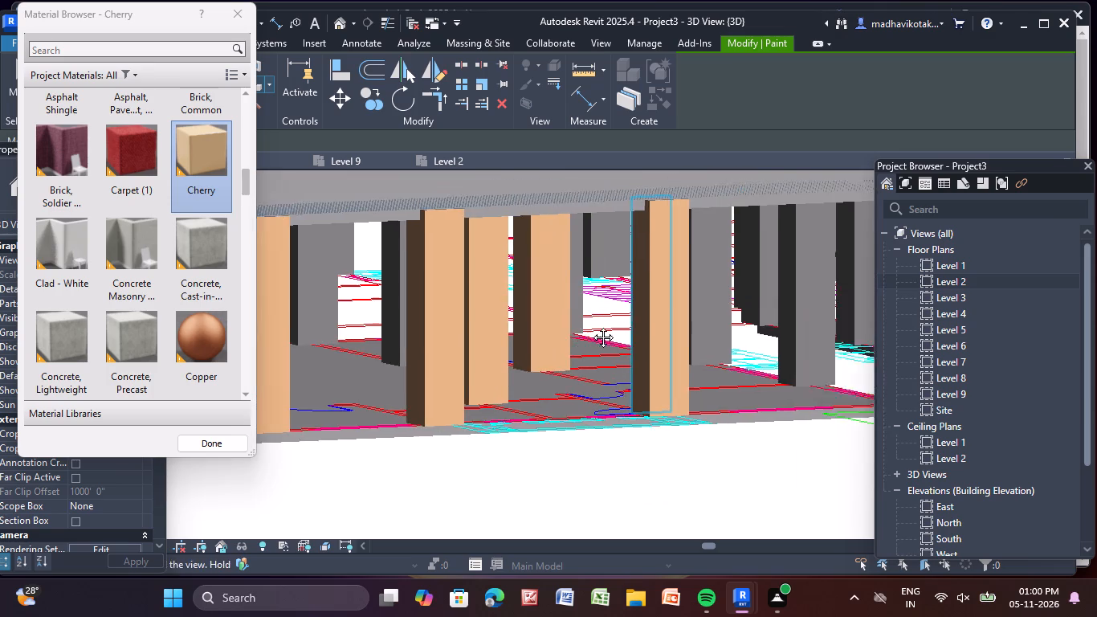
pyautogui.moveTo(591, 325); pyautogui.dragTo(559, 318, button='middle')
pyautogui.scroll(6, 663, 282)
pyautogui.click(624, 279)
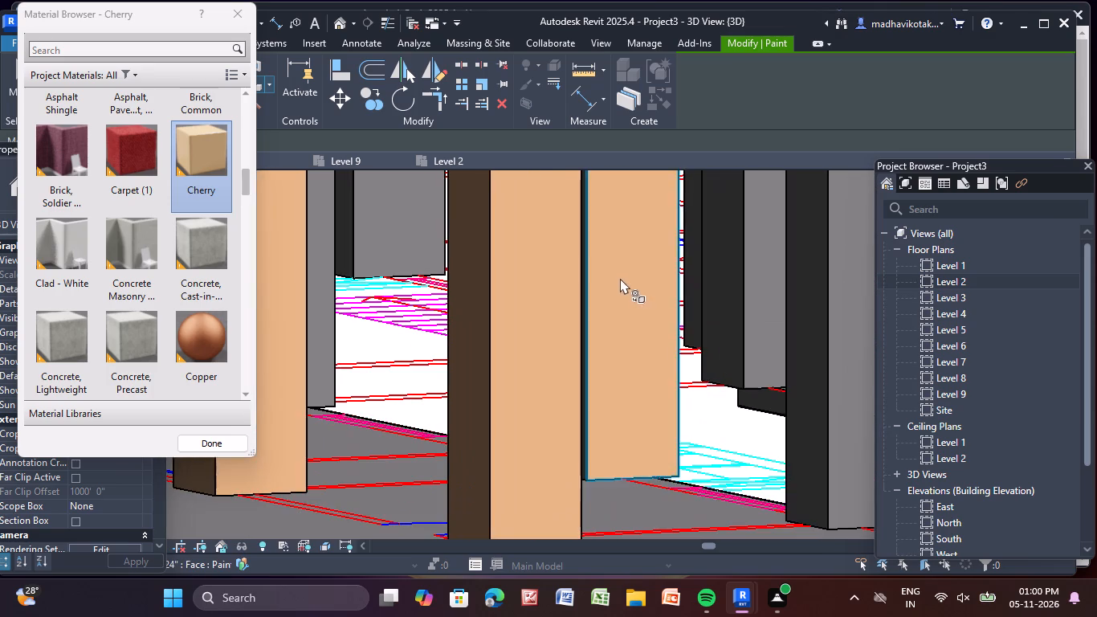
pyautogui.scroll(18, 601, 279)
pyautogui.click(539, 264)
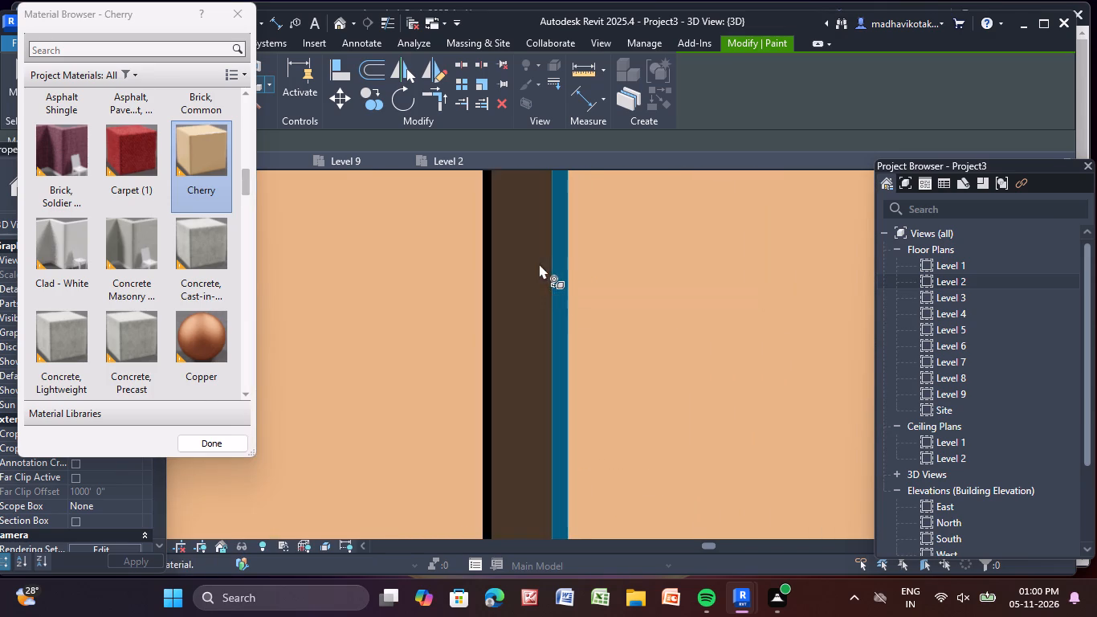
# Paint the front and side faces of the three inner columns near the wing's end with Cherry.
pyautogui.scroll(-7, 540, 264)
pyautogui.scroll(-14, 551, 269)
pyautogui.moveTo(592, 280); pyautogui.dragTo(343, 305, button='middle')
pyautogui.scroll(1, 590, 283)
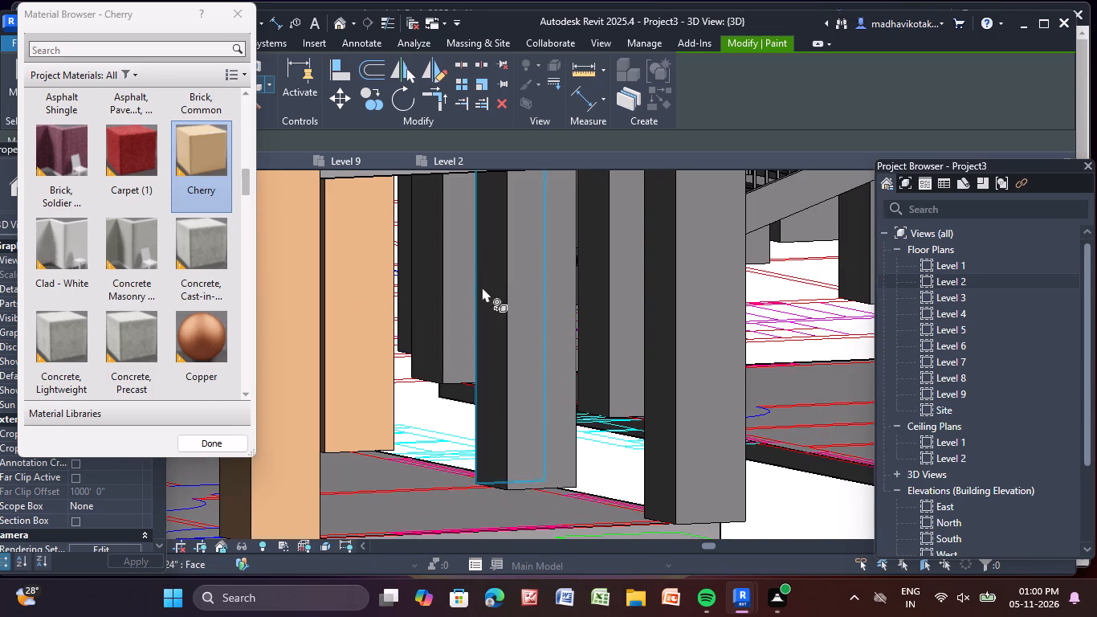
pyautogui.click(531, 282)
pyautogui.click(492, 303)
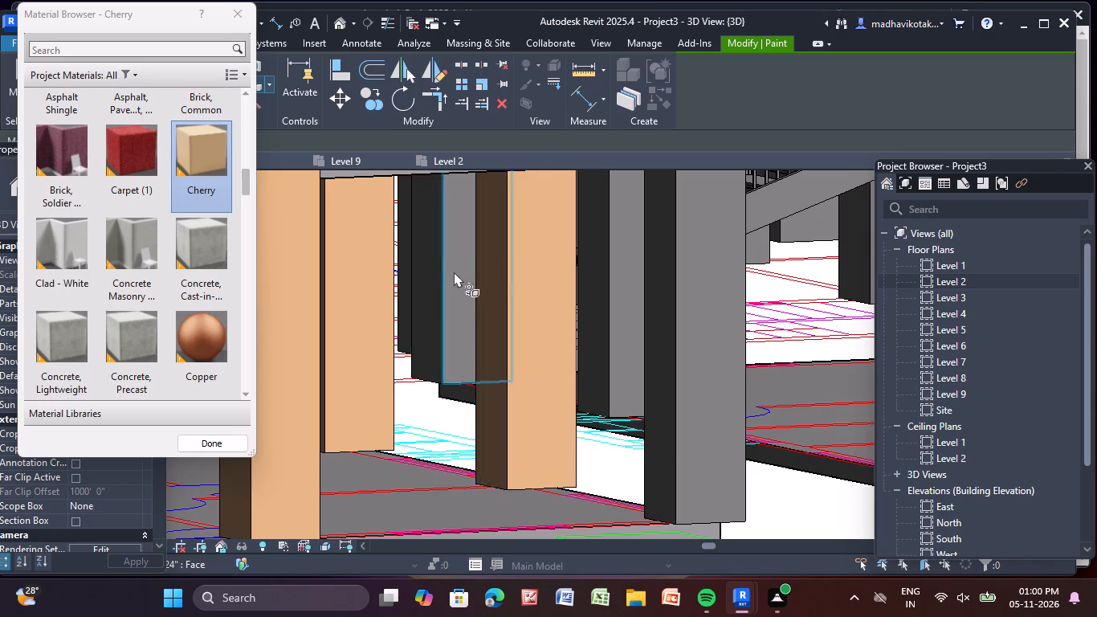
pyautogui.scroll(4, 448, 267)
pyautogui.click(459, 259)
pyautogui.click(420, 300)
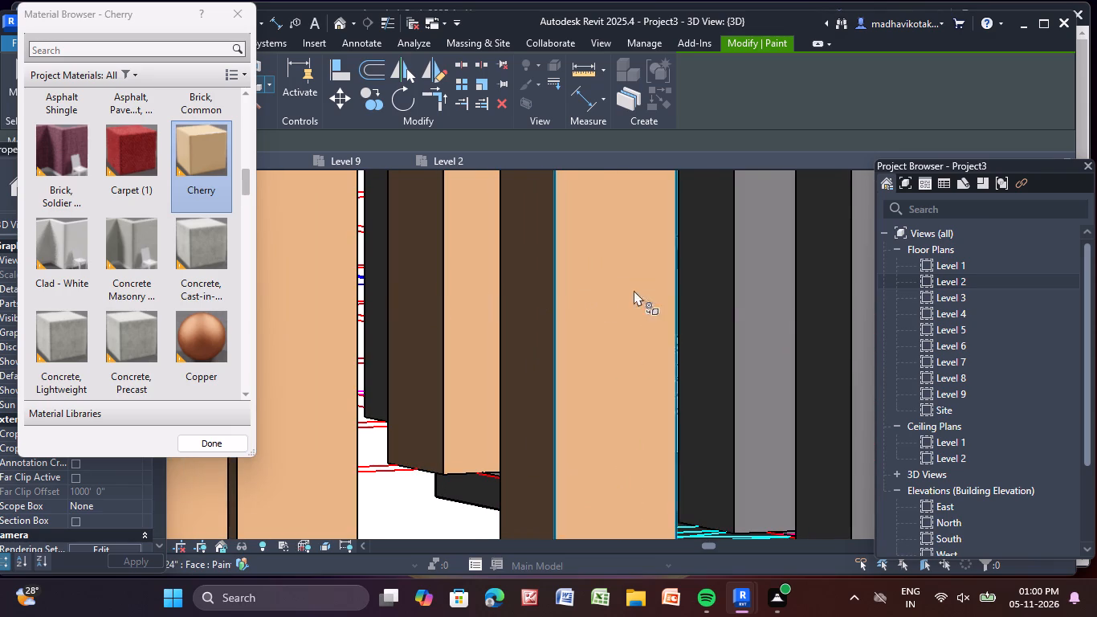
pyautogui.click(749, 312)
pyautogui.click(704, 322)
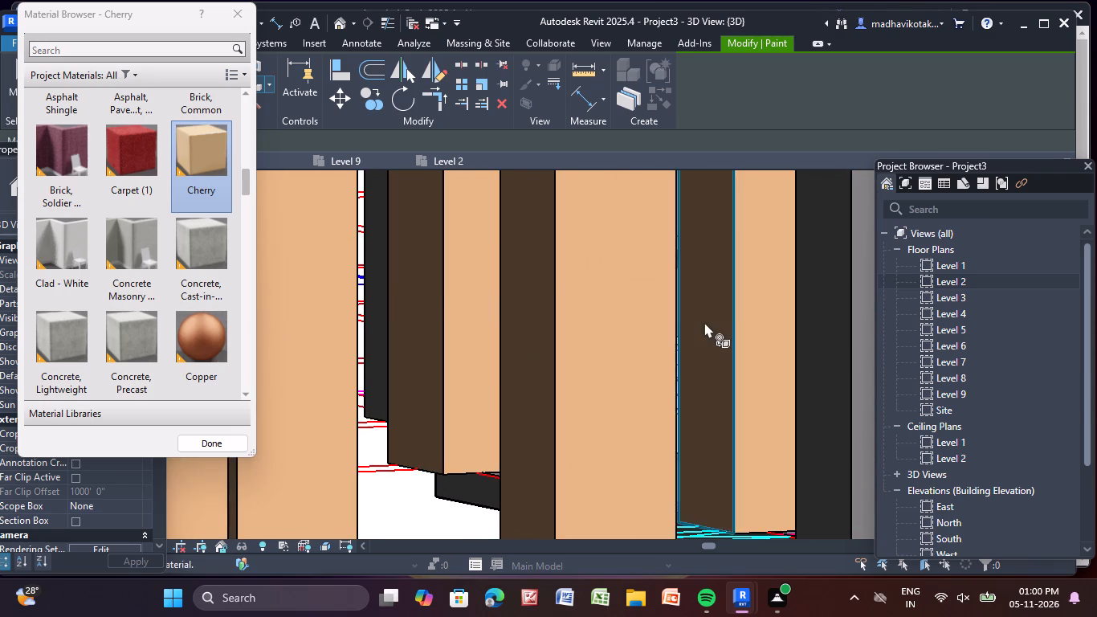
# Paint the wing's end corner column and the facing corner column of the adjoining wing beyond the stair with Cherry.
pyautogui.scroll(-5, 704, 326)
pyautogui.moveTo(641, 339); pyautogui.dragTo(410, 331, button='middle')
pyautogui.click(587, 304)
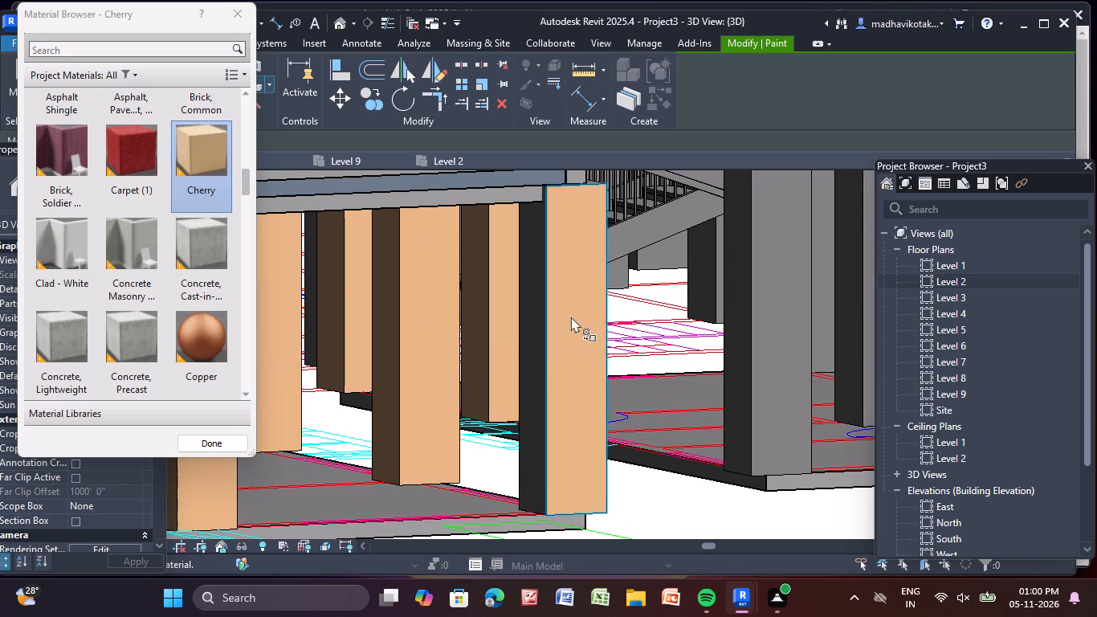
pyautogui.click(540, 365)
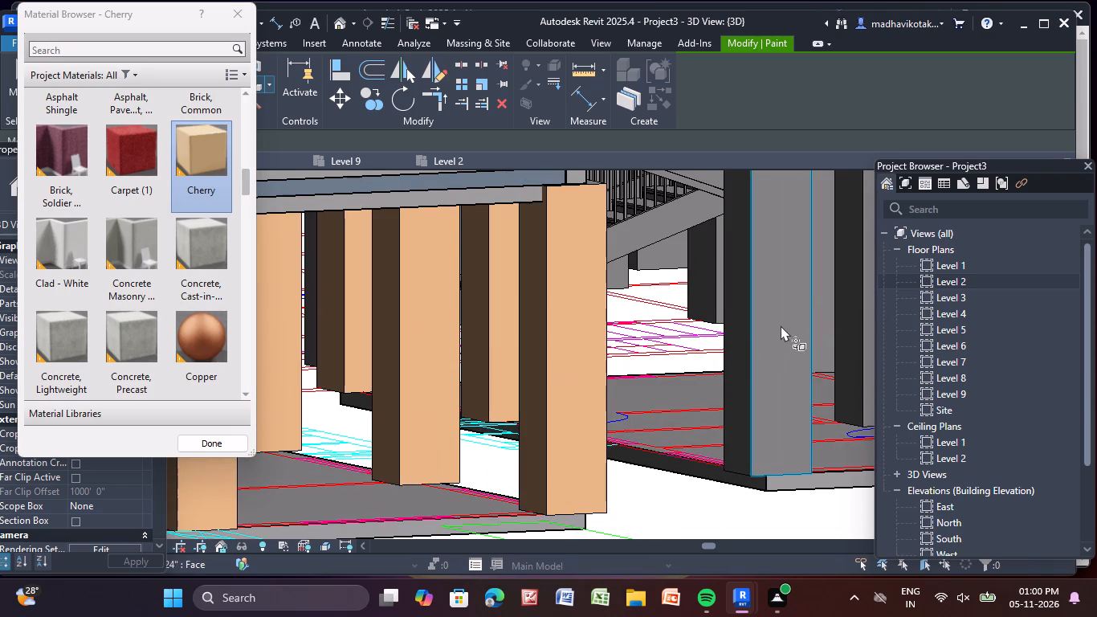
pyautogui.click(781, 325)
pyautogui.click(737, 340)
# Paint the front and side faces of the column next to the adjoining wing's corner column with Cherry.
pyautogui.scroll(-4, 735, 341)
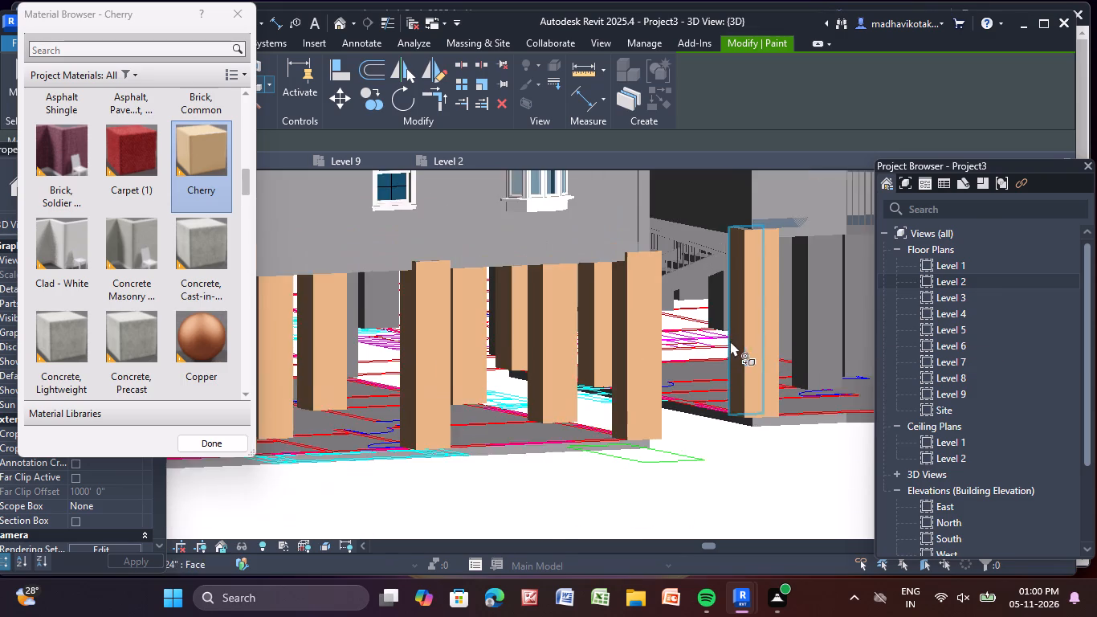
pyautogui.moveTo(717, 338); pyautogui.dragTo(490, 358, button='middle')
pyautogui.moveTo(586, 332); pyautogui.dragTo(529, 371, button='middle')
pyautogui.scroll(7, 520, 368)
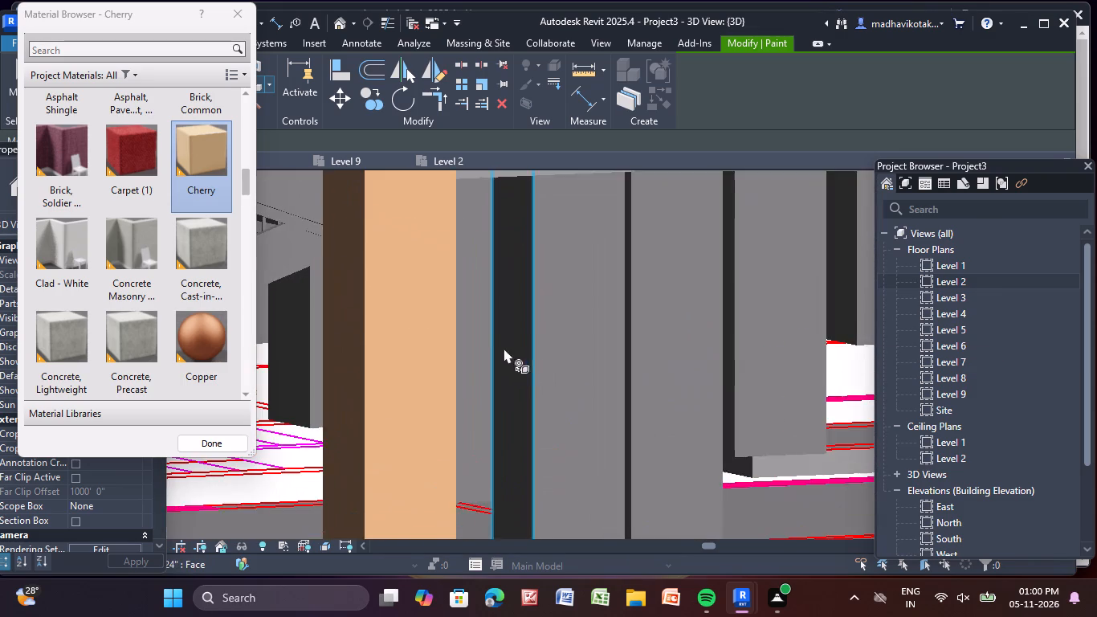
pyautogui.scroll(4, 530, 352)
pyautogui.click(571, 348)
pyautogui.click(497, 371)
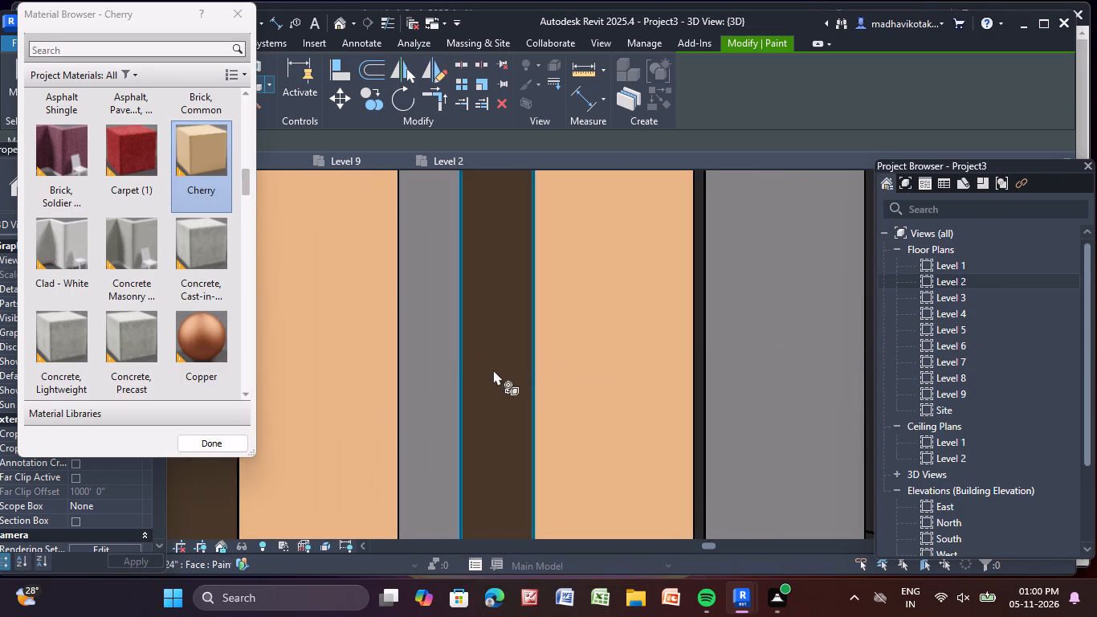
# Paint the exposed face of the partly hidden column and the front and side faces of the next column with Cherry.
pyautogui.click(439, 344)
pyautogui.scroll(-6, 445, 347)
pyautogui.scroll(-3, 565, 353)
pyautogui.middleClick(565, 353)
pyautogui.scroll(5, 565, 353)
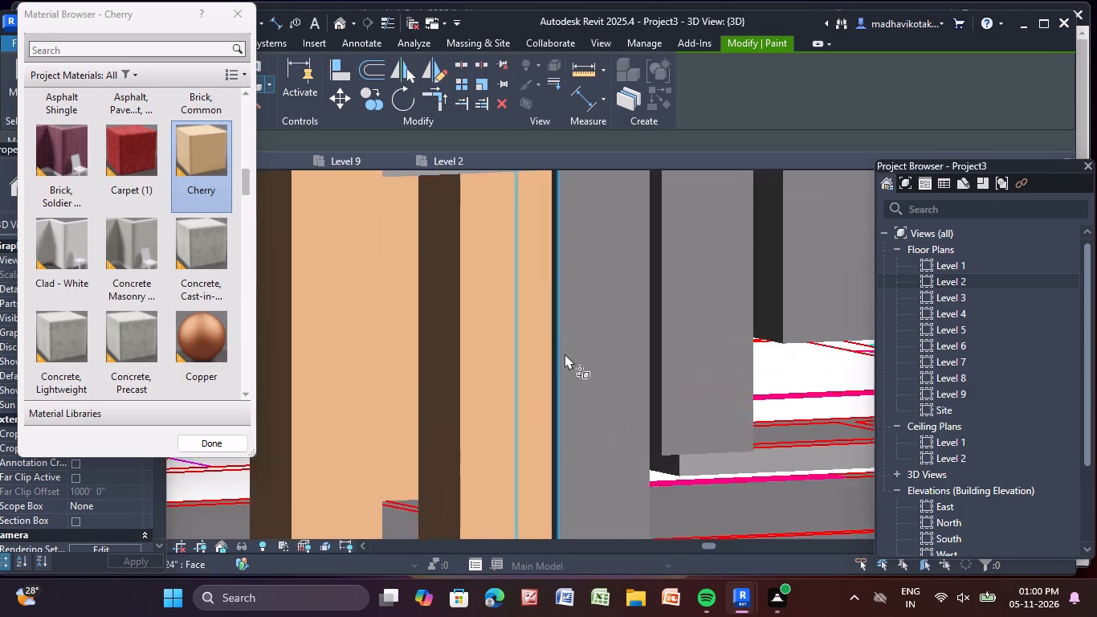
pyautogui.scroll(1, 565, 353)
pyautogui.click(577, 353)
pyautogui.scroll(14, 557, 353)
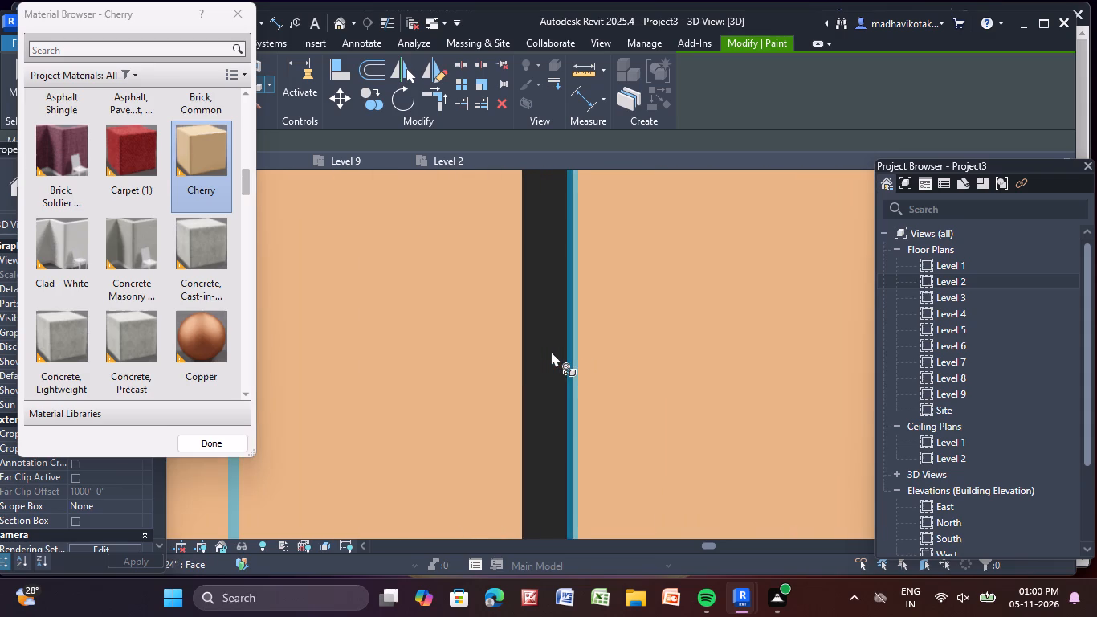
pyautogui.click(551, 351)
pyautogui.scroll(-10, 552, 352)
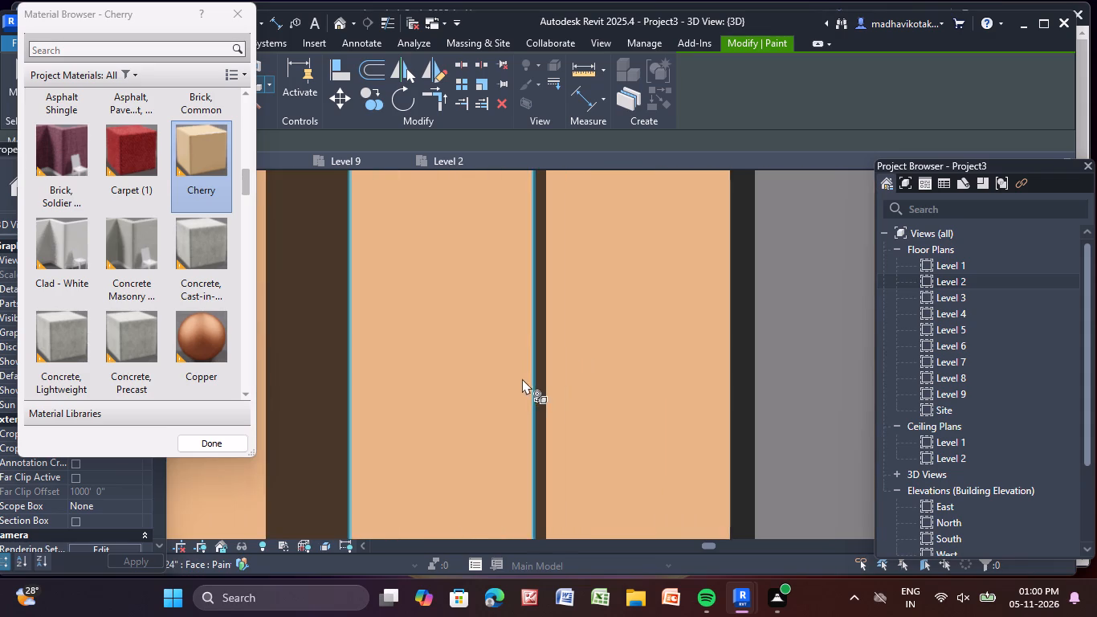
pyautogui.scroll(-5, 526, 382)
# Paint the front and side faces of the following column in the row under the slab edge with Cherry.
pyautogui.moveTo(522, 396); pyautogui.dragTo(225, 387, button='middle')
pyautogui.scroll(3, 378, 378)
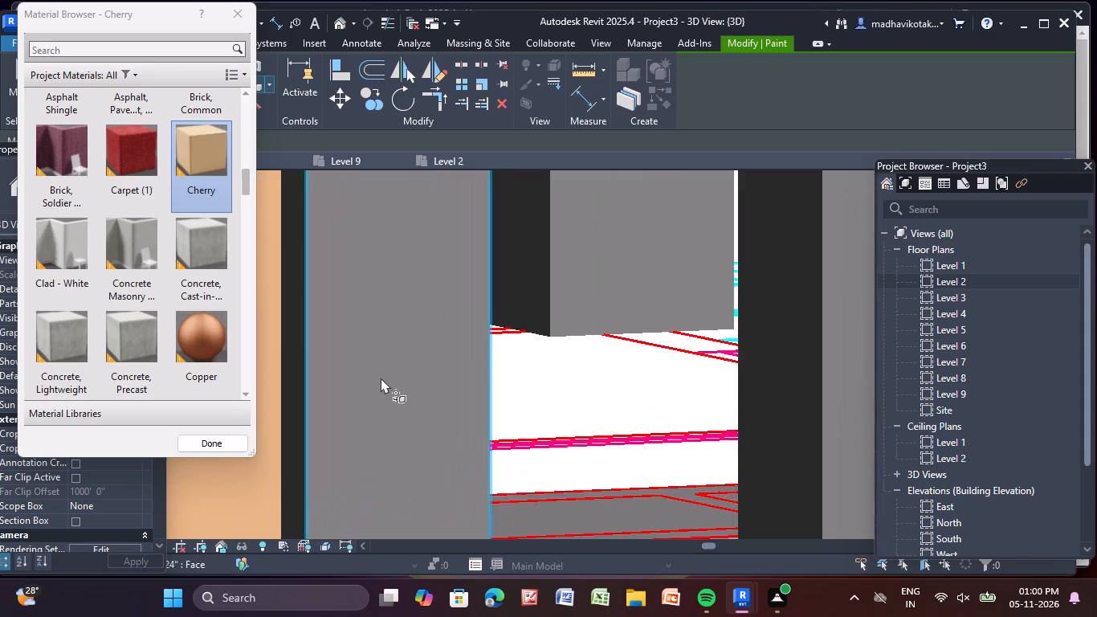
pyautogui.scroll(4, 381, 378)
pyautogui.click(377, 373)
pyautogui.moveTo(374, 372); pyautogui.dragTo(544, 381, button='middle')
pyautogui.scroll(11, 434, 366)
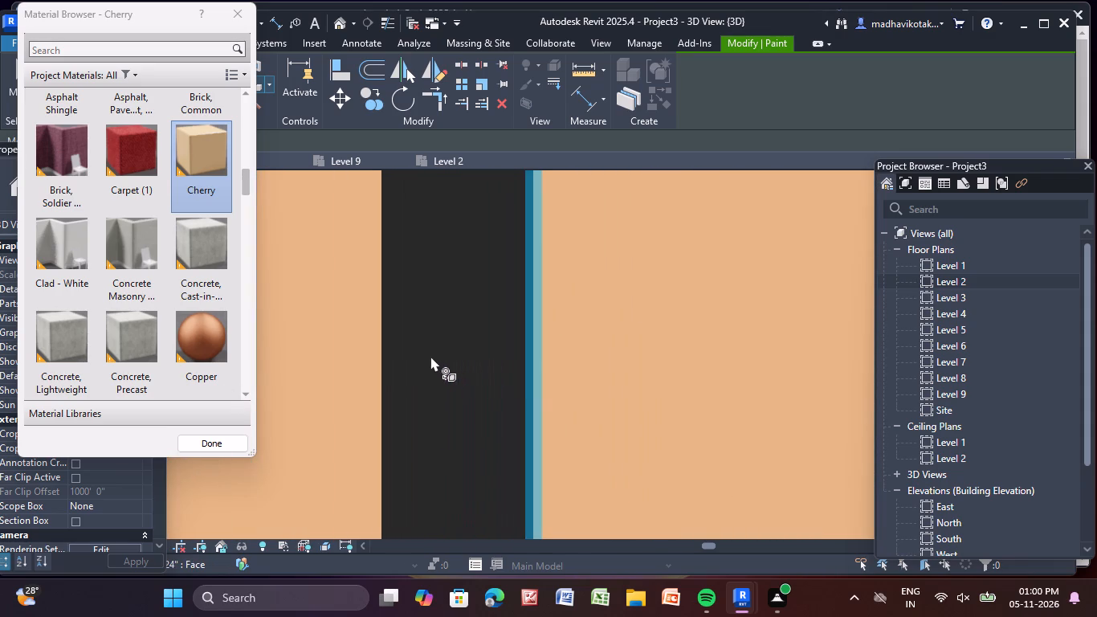
pyautogui.doubleClick(430, 356)
pyautogui.scroll(-20, 440, 357)
pyautogui.moveTo(486, 362); pyautogui.dragTo(260, 388, button='middle')
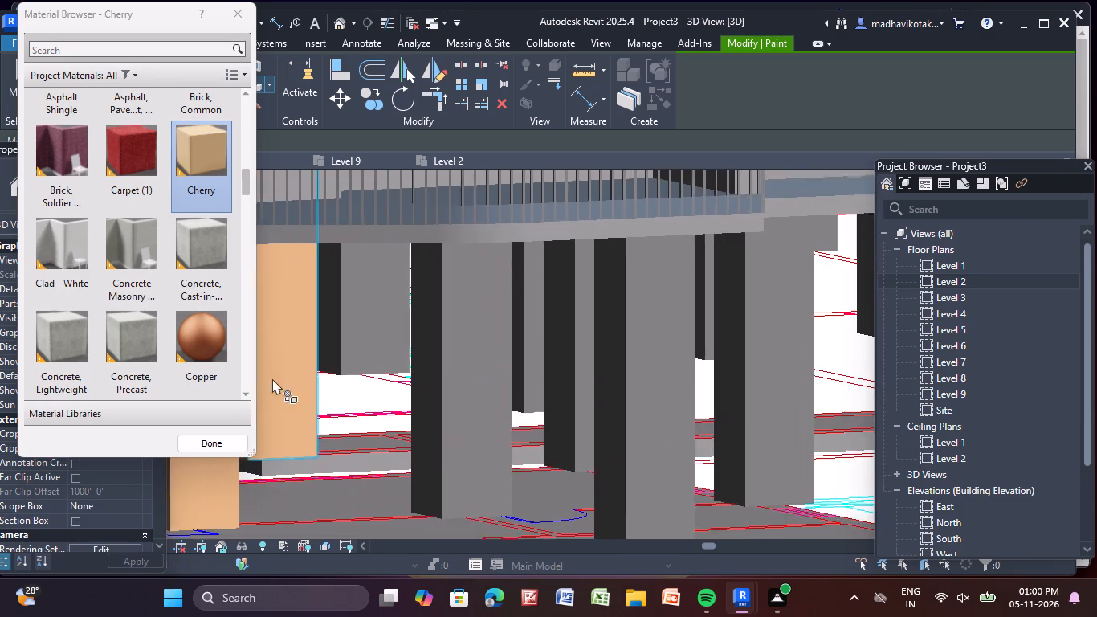
# Paint the next column under the railed balcony and the inner column behind it with Cherry on their front and side faces.
pyautogui.click(451, 346)
pyautogui.click(434, 360)
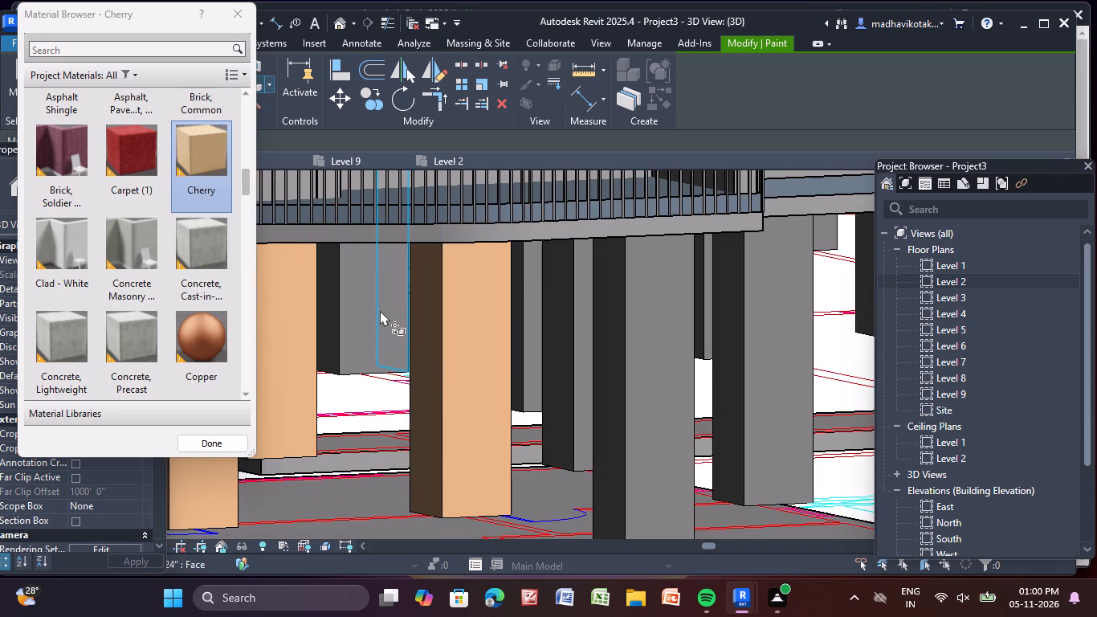
pyautogui.click(378, 310)
pyautogui.scroll(9, 292, 301)
pyautogui.click(373, 306)
pyautogui.scroll(-3, 377, 318)
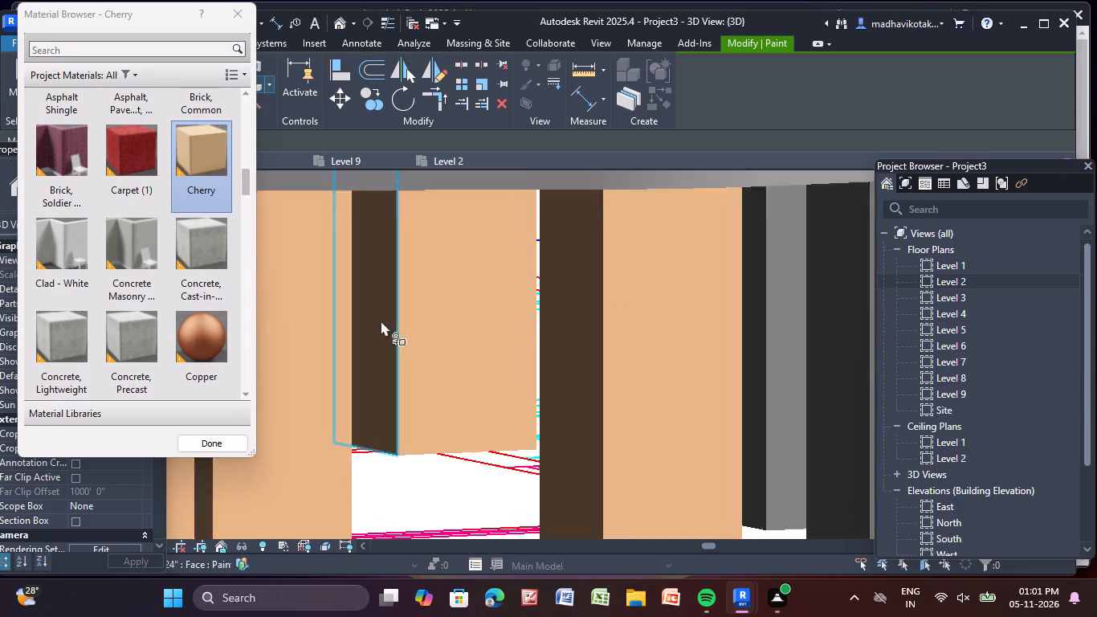
pyautogui.scroll(-10, 381, 321)
pyautogui.scroll(4, 646, 333)
# Paint the next balcony-edge column and the two inner columns partly visible behind it with Cherry.
pyautogui.click(642, 330)
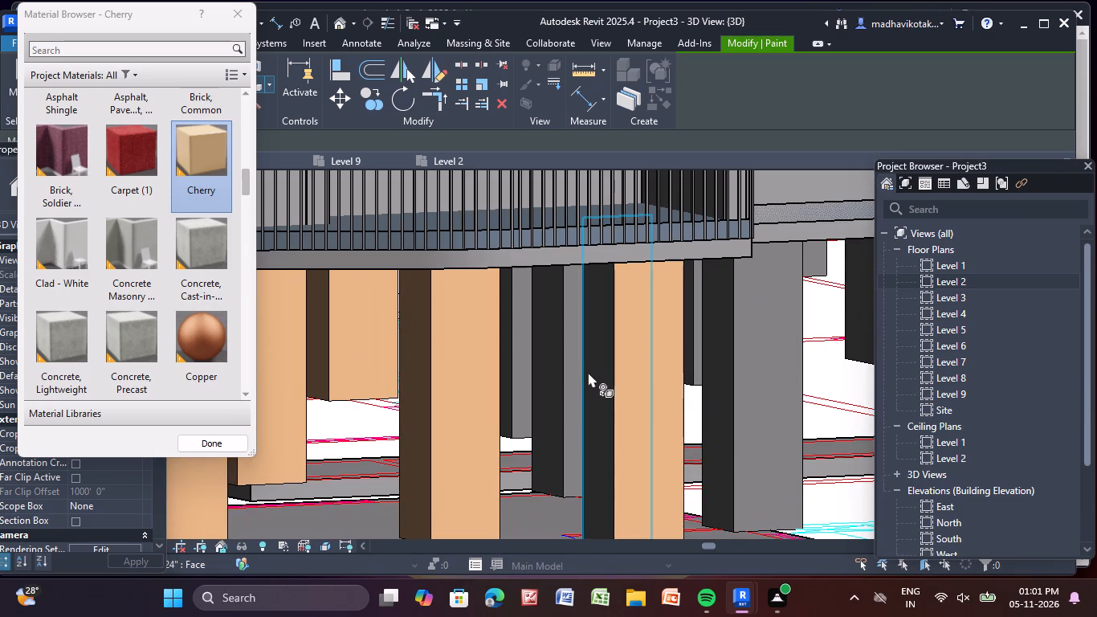
pyautogui.click(591, 375)
pyautogui.click(571, 361)
pyautogui.click(548, 357)
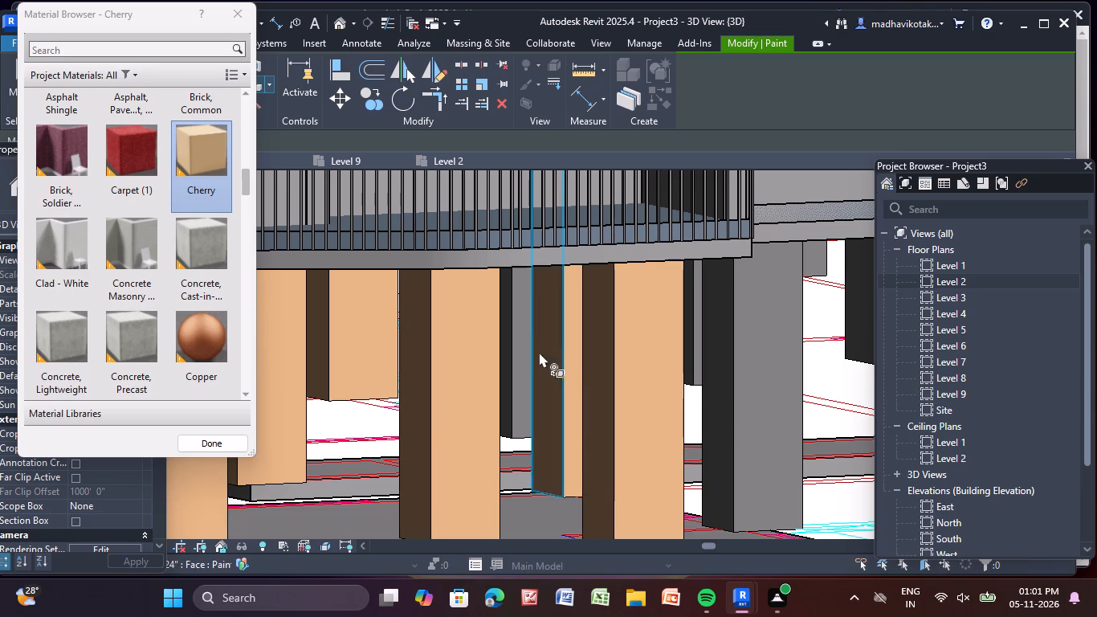
pyautogui.click(520, 332)
pyautogui.click(506, 342)
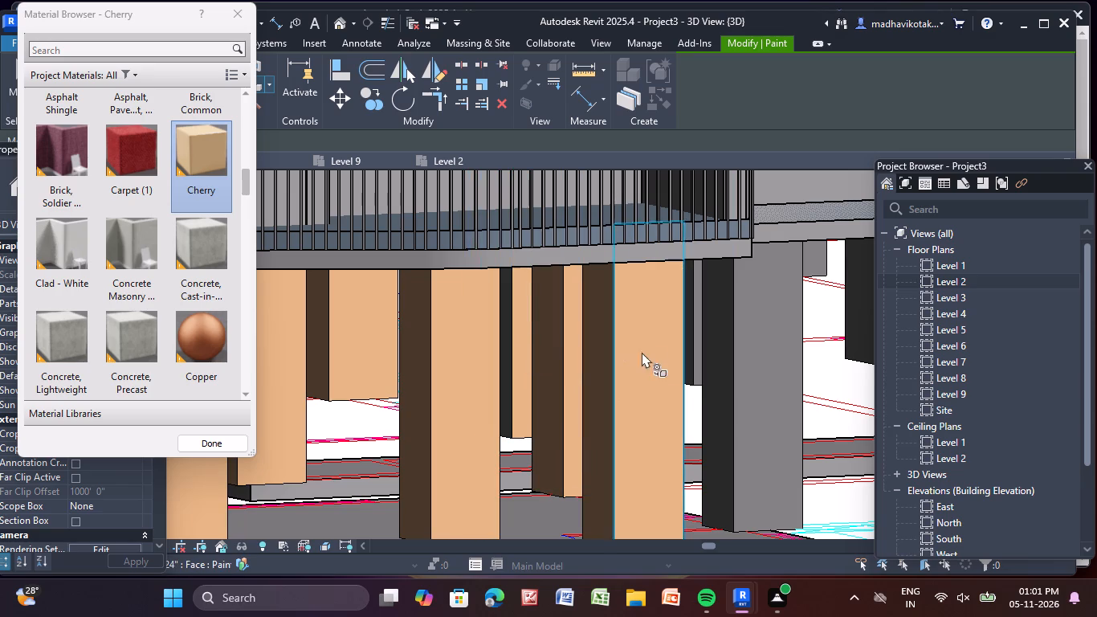
# Paint the column at the balcony's end and the inner column behind it with Cherry on their front and side faces.
pyautogui.scroll(3, 769, 367)
pyautogui.click(748, 373)
pyautogui.click(703, 383)
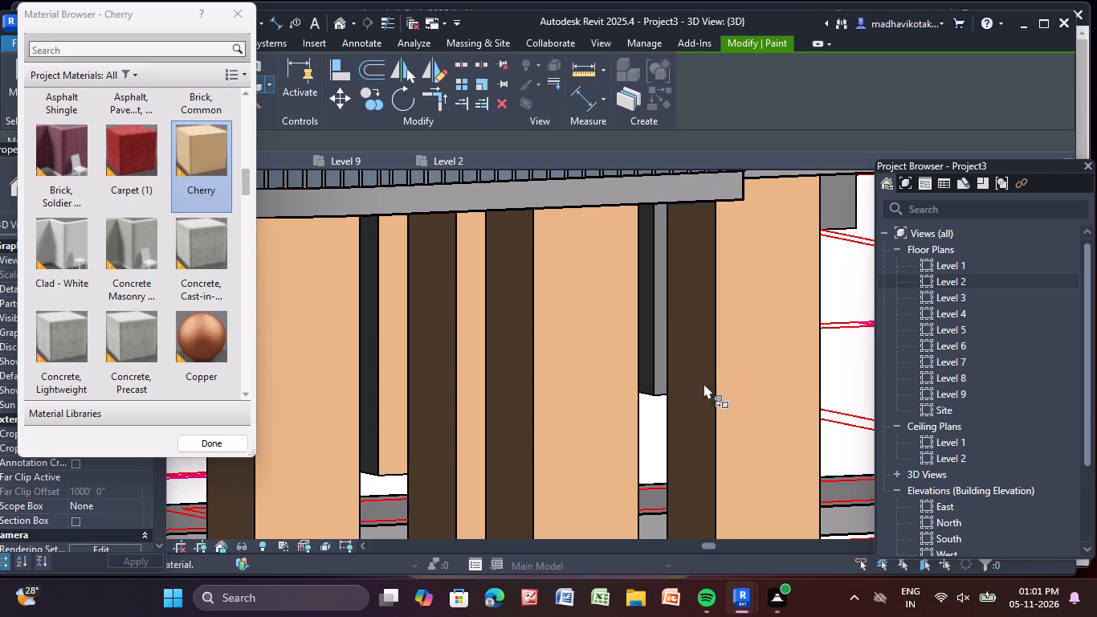
pyautogui.scroll(12, 655, 332)
pyautogui.click(679, 316)
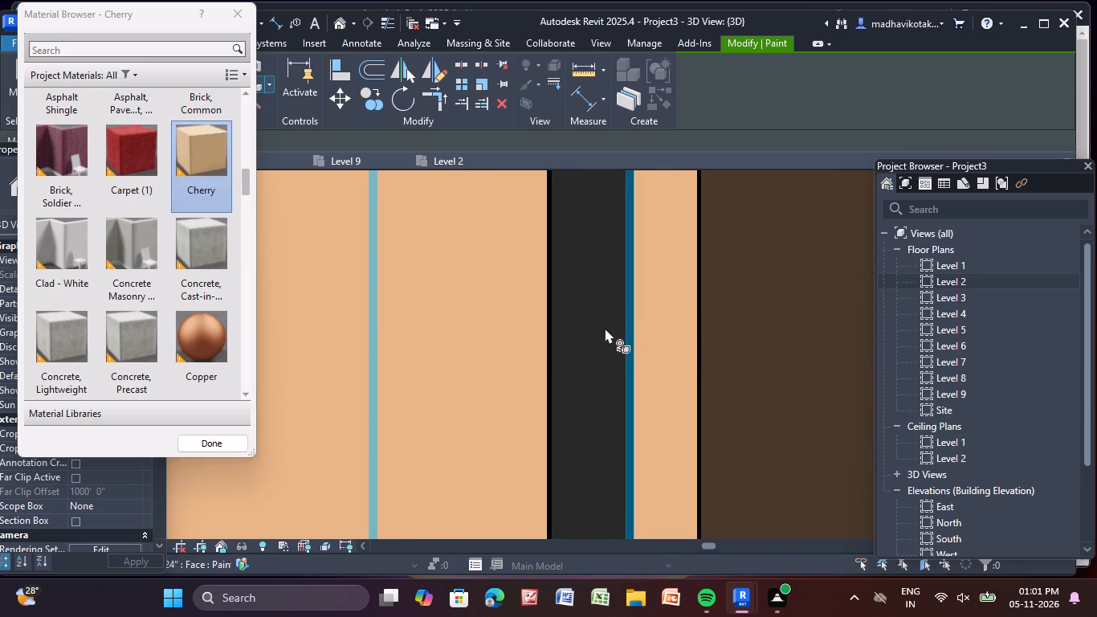
pyautogui.click(605, 328)
pyautogui.scroll(-18, 610, 329)
pyautogui.moveTo(691, 345); pyautogui.dragTo(434, 383, button='middle')
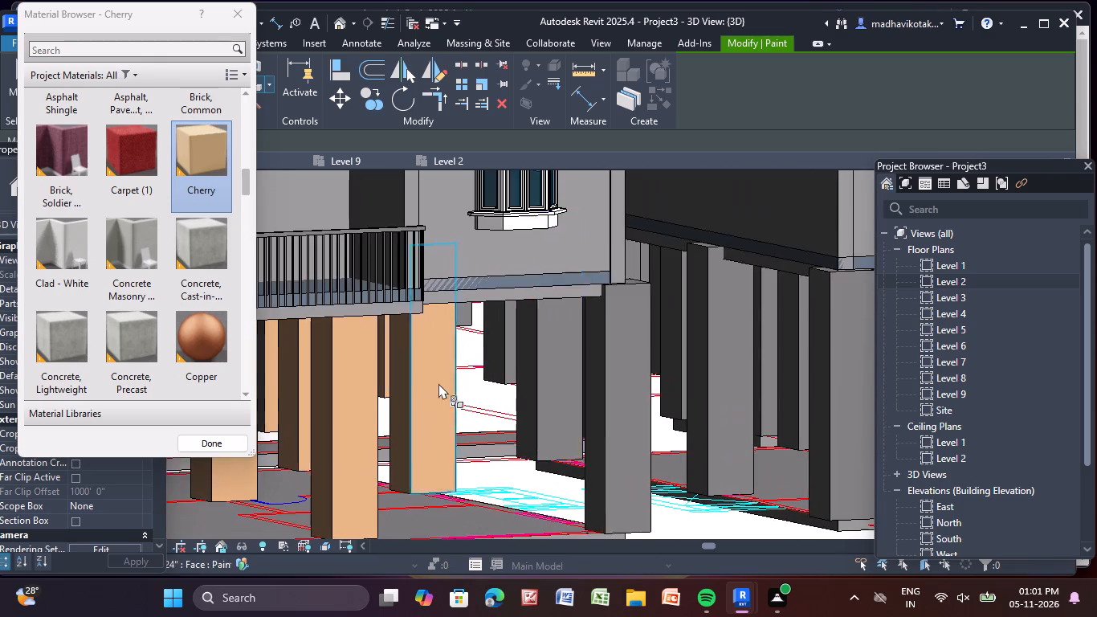
# Paint the corner column past the balcony and the two inner columns behind it with Cherry on their front and side faces.
pyautogui.scroll(3, 632, 382)
pyautogui.click(639, 382)
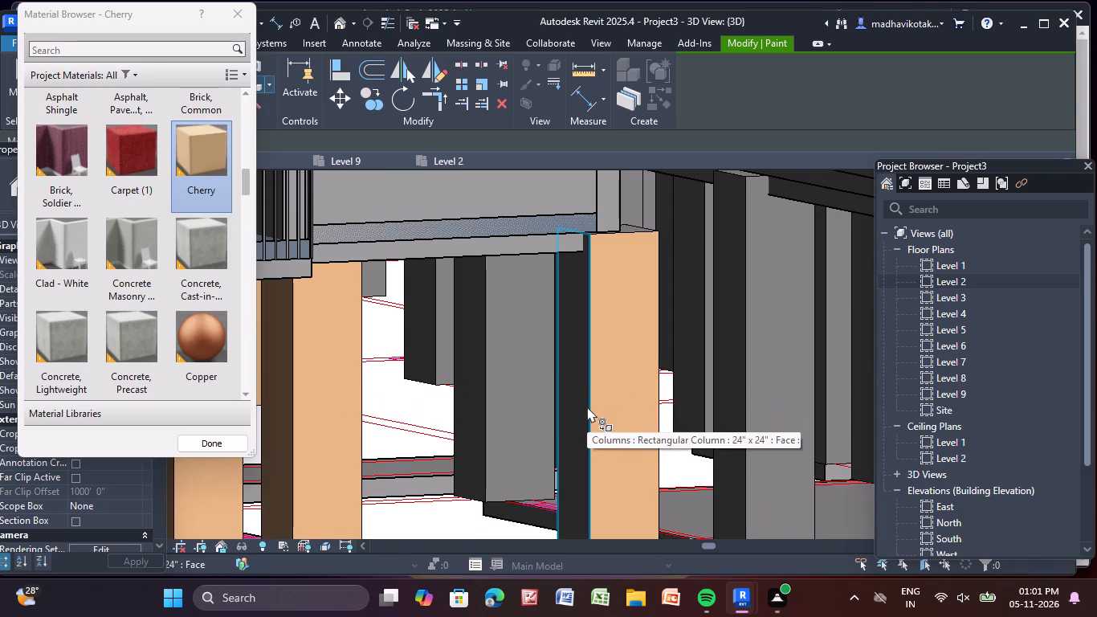
pyautogui.click(587, 407)
pyautogui.click(544, 364)
pyautogui.moveTo(500, 358); pyautogui.dragTo(480, 366)
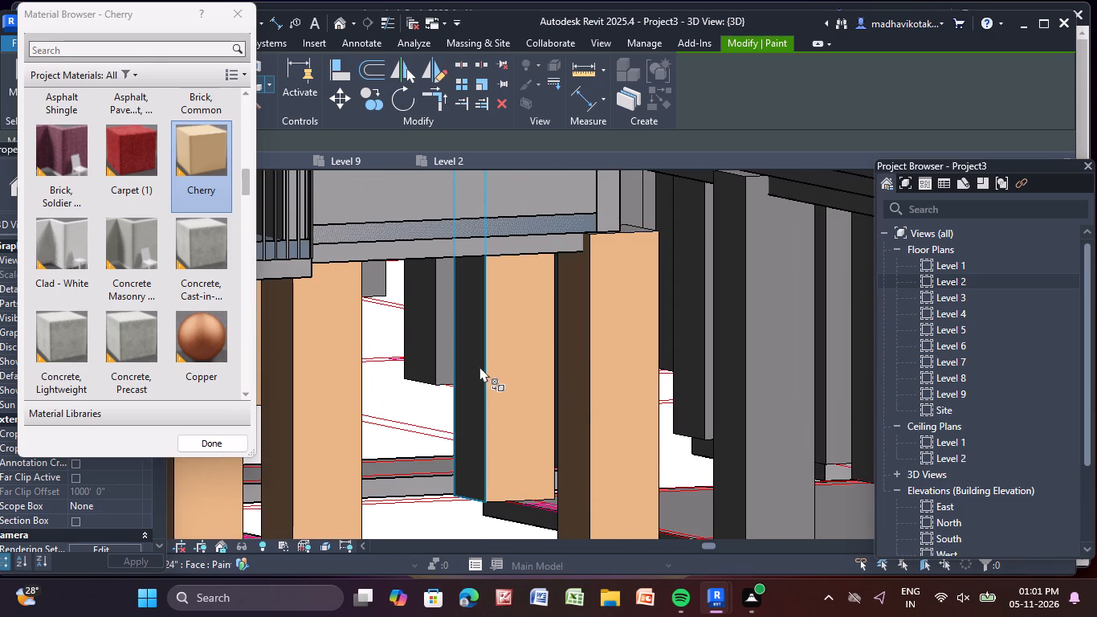
pyautogui.click(475, 366)
pyautogui.click(443, 336)
pyautogui.click(412, 335)
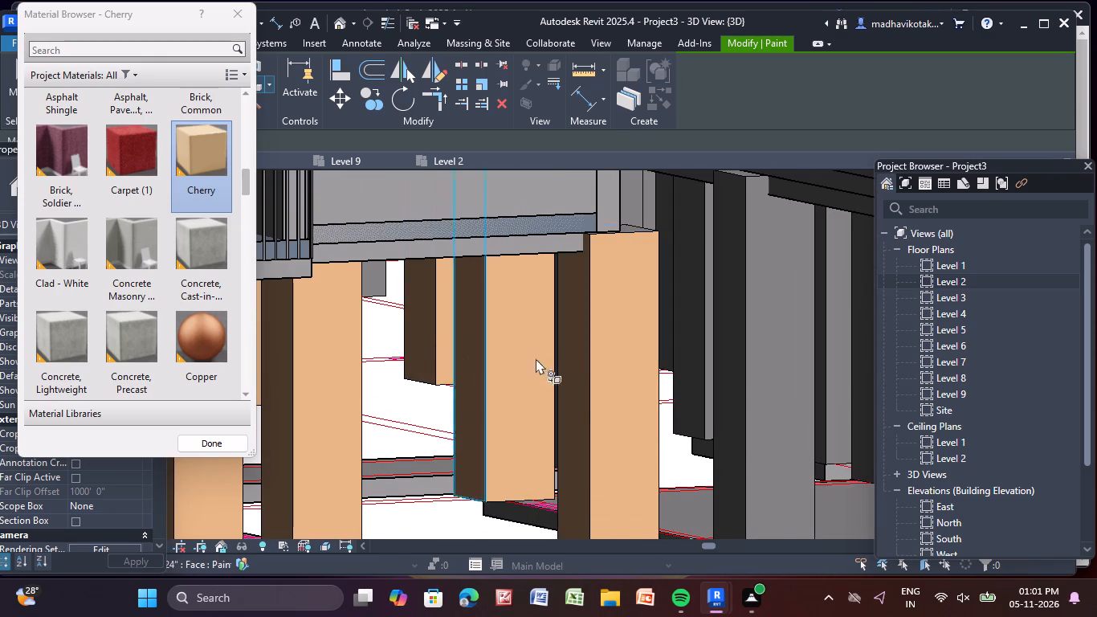
# Paint the first column across the gap, under the recessed slab, and the inner columns behind it with Cherry.
pyautogui.click(781, 370)
pyautogui.click(731, 364)
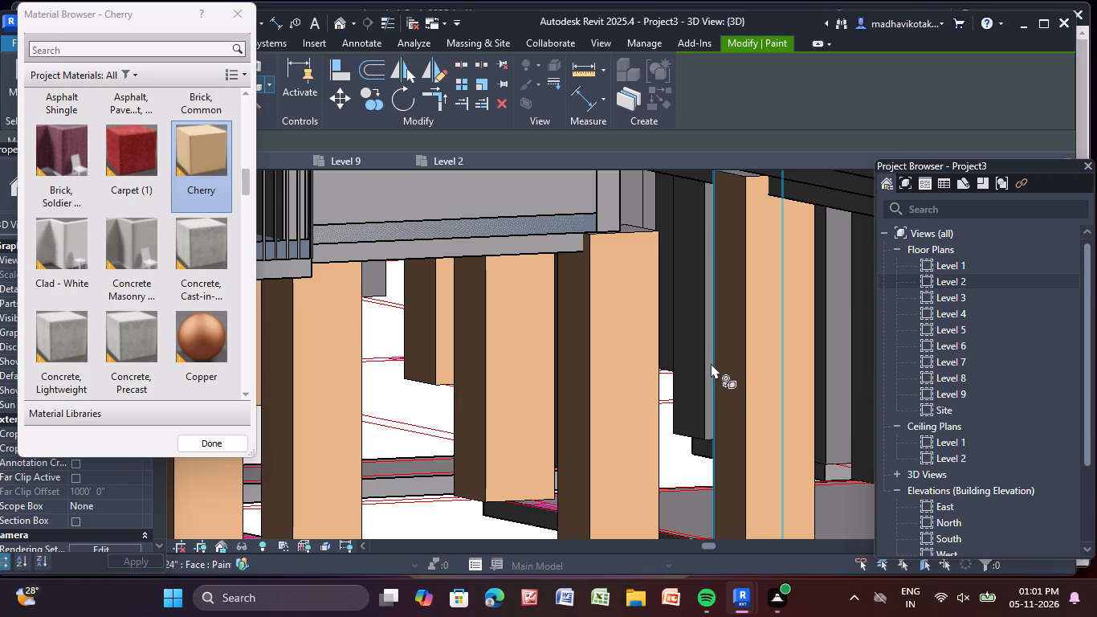
pyautogui.click(708, 360)
pyautogui.scroll(10, 703, 359)
pyautogui.click(725, 344)
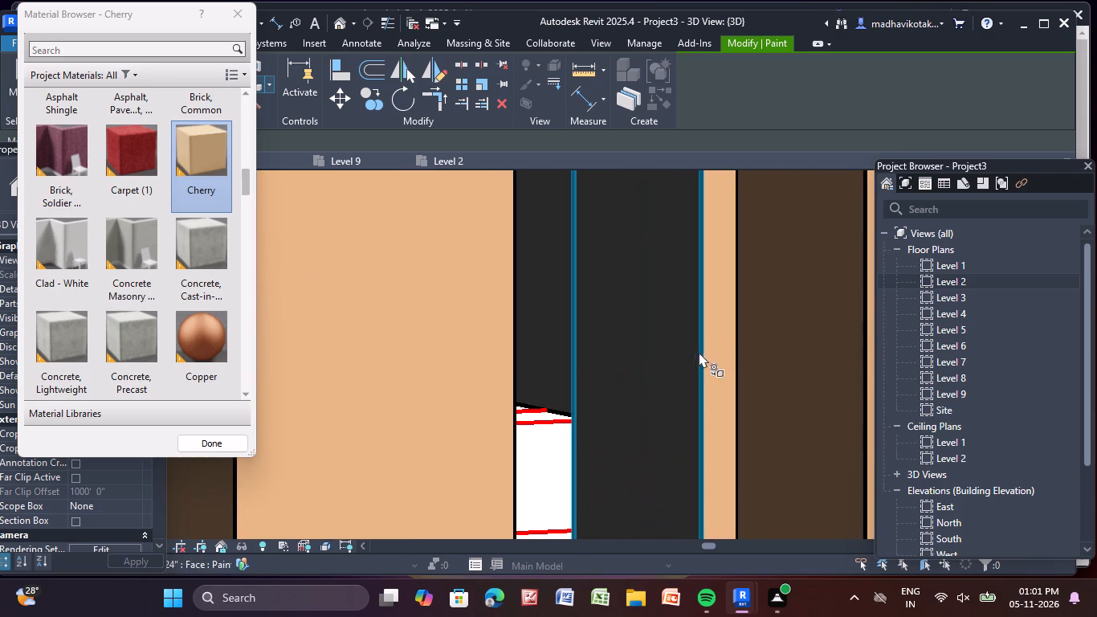
pyautogui.click(680, 365)
pyautogui.scroll(1, 568, 273)
pyautogui.click(561, 268)
pyautogui.scroll(1, 584, 282)
pyautogui.scroll(-7, 586, 284)
pyautogui.scroll(1, 601, 292)
pyautogui.scroll(-3, 601, 292)
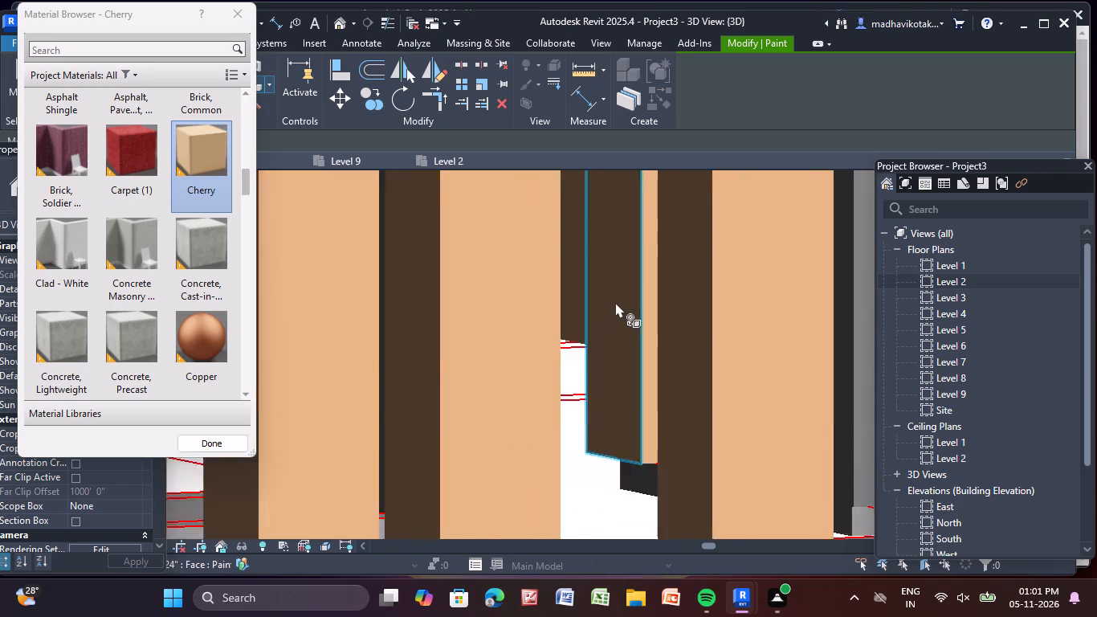
pyautogui.scroll(-8, 615, 302)
# Paint the next block's corner column and the two inner columns behind it with Cherry on their front and side faces.
pyautogui.moveTo(642, 323); pyautogui.dragTo(424, 340, button='middle')
pyautogui.scroll(3, 540, 349)
pyautogui.click(538, 349)
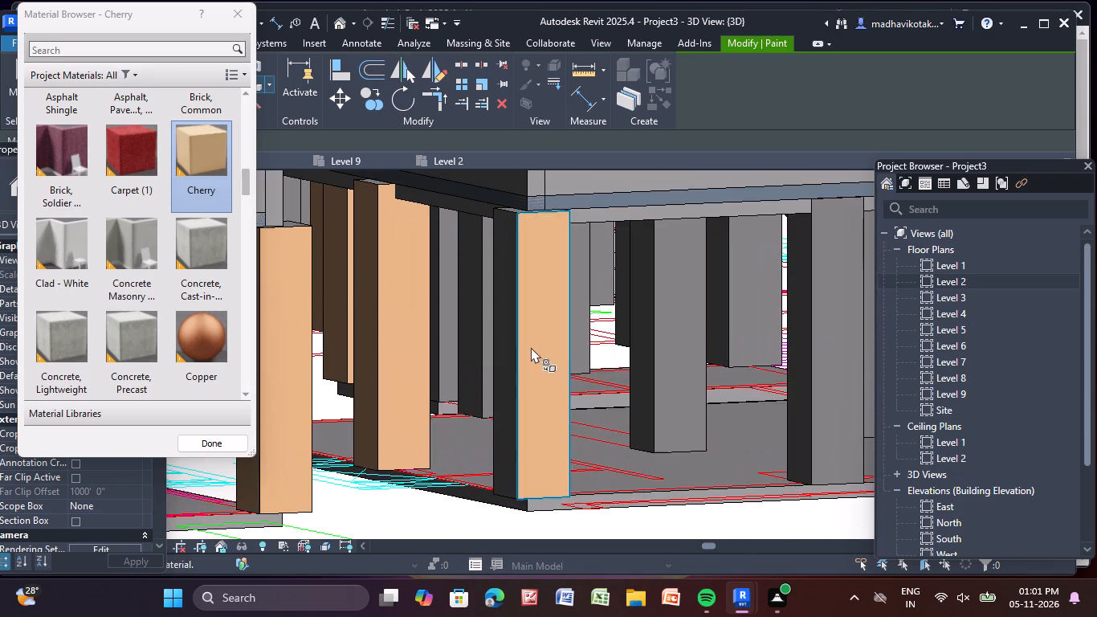
pyautogui.scroll(8, 528, 349)
pyautogui.click(491, 349)
pyautogui.click(422, 325)
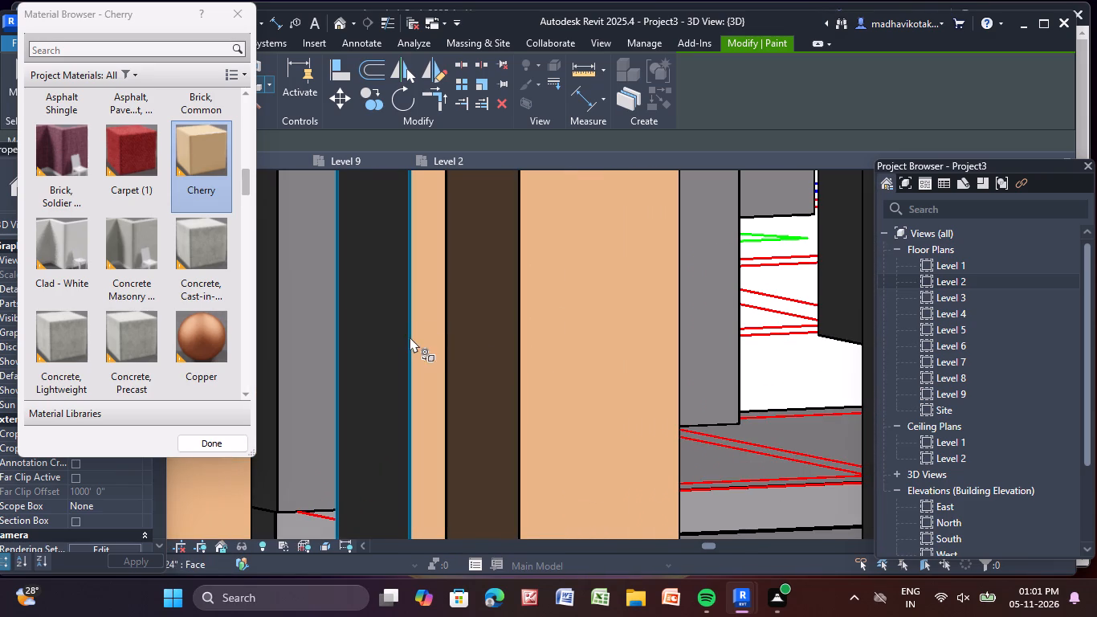
pyautogui.click(410, 337)
pyautogui.click(308, 246)
pyautogui.scroll(-1, 304, 272)
pyautogui.moveTo(314, 282); pyautogui.dragTo(455, 293, button='middle')
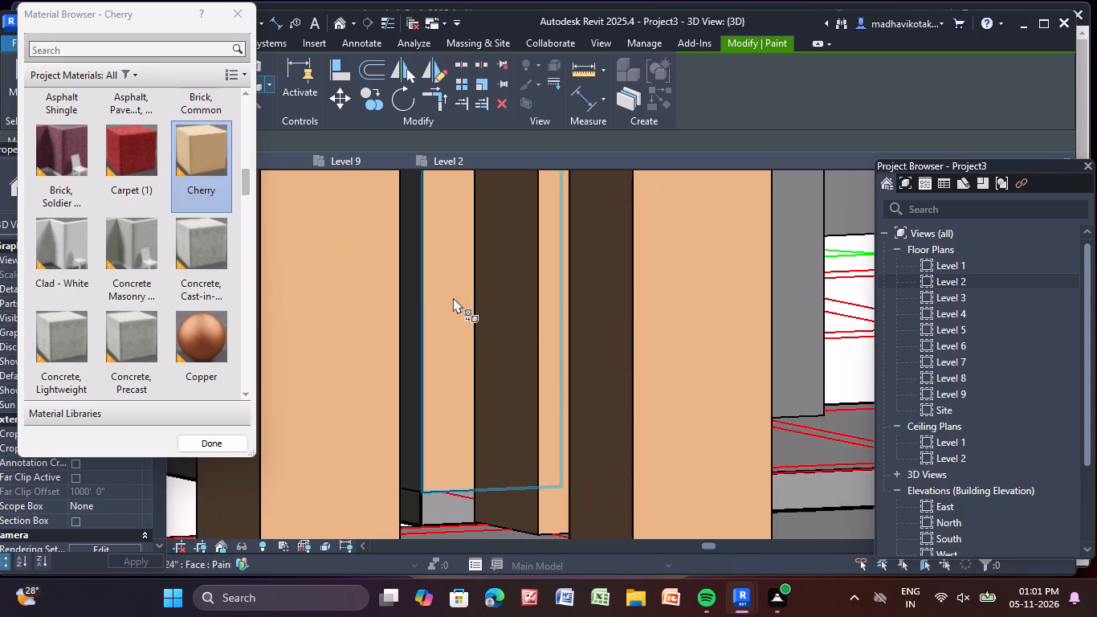
pyautogui.scroll(5, 417, 307)
pyautogui.click(413, 307)
# Paint the front and side faces of the first set-back column past that corner, toward the outdoor stair, with Cherry.
pyautogui.scroll(-12, 473, 317)
pyautogui.moveTo(601, 346); pyautogui.dragTo(375, 344, button='middle')
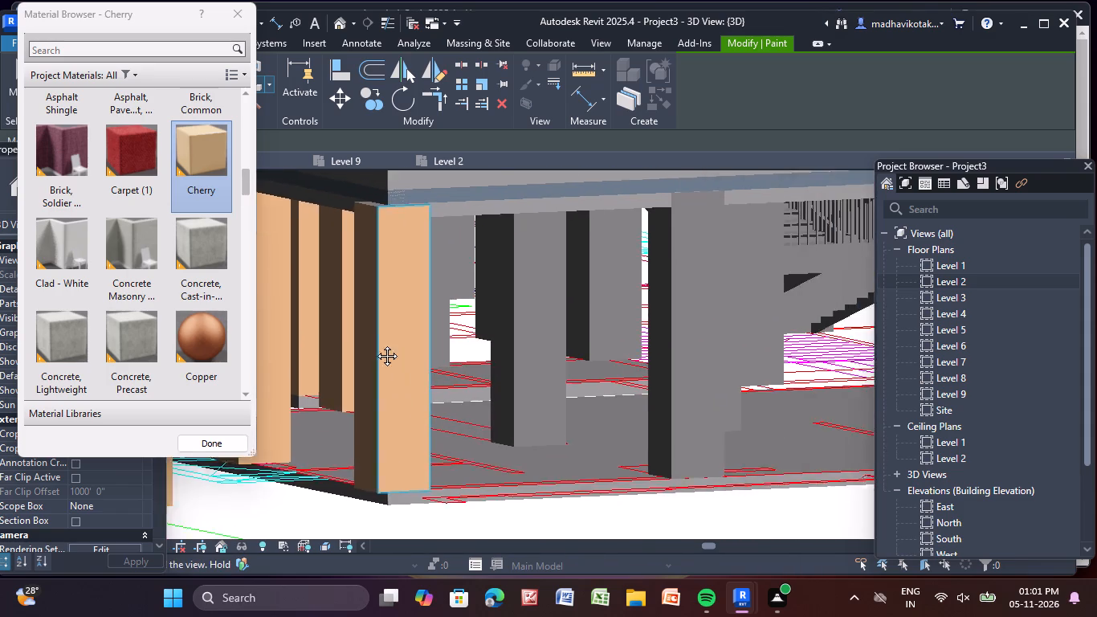
pyautogui.moveTo(375, 344); pyautogui.dragTo(281, 333, button='middle')
pyautogui.scroll(2, 377, 328)
pyautogui.click(400, 325)
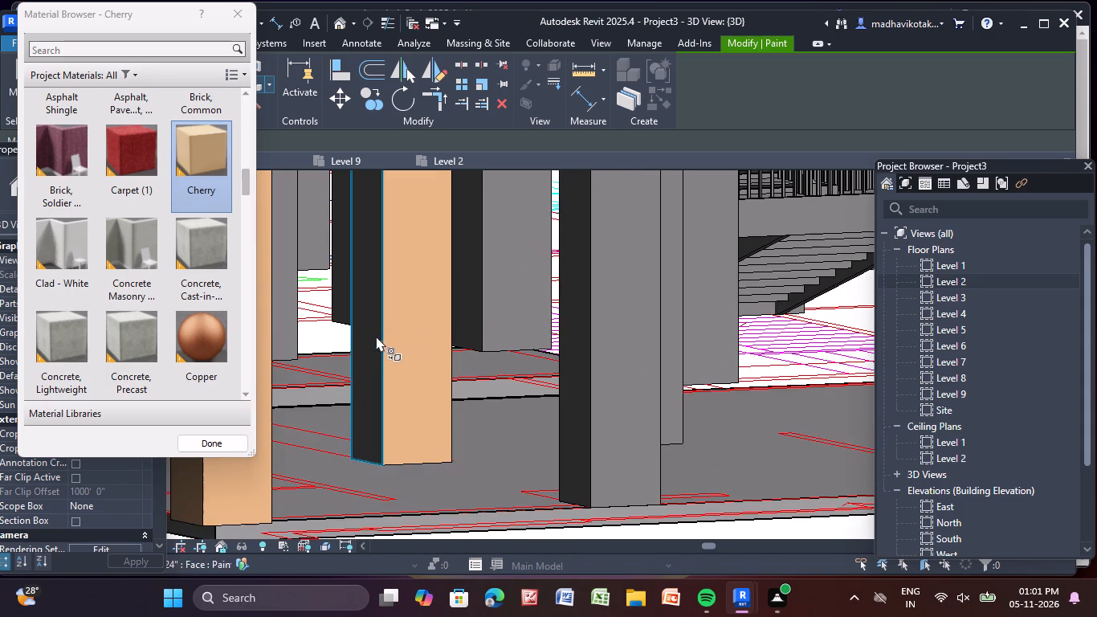
pyautogui.click(370, 338)
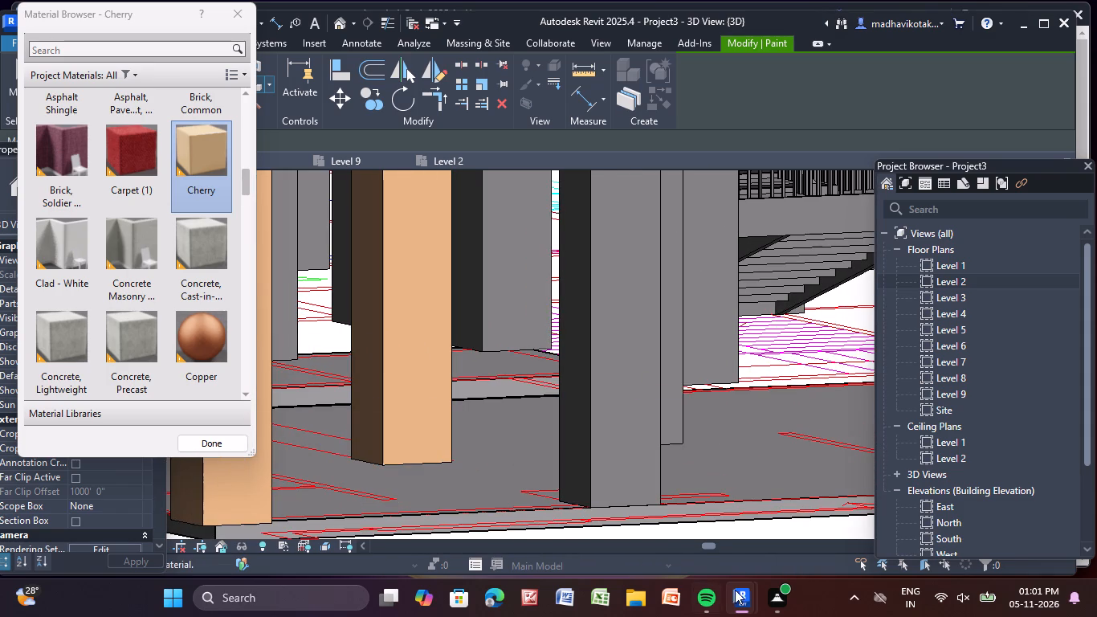
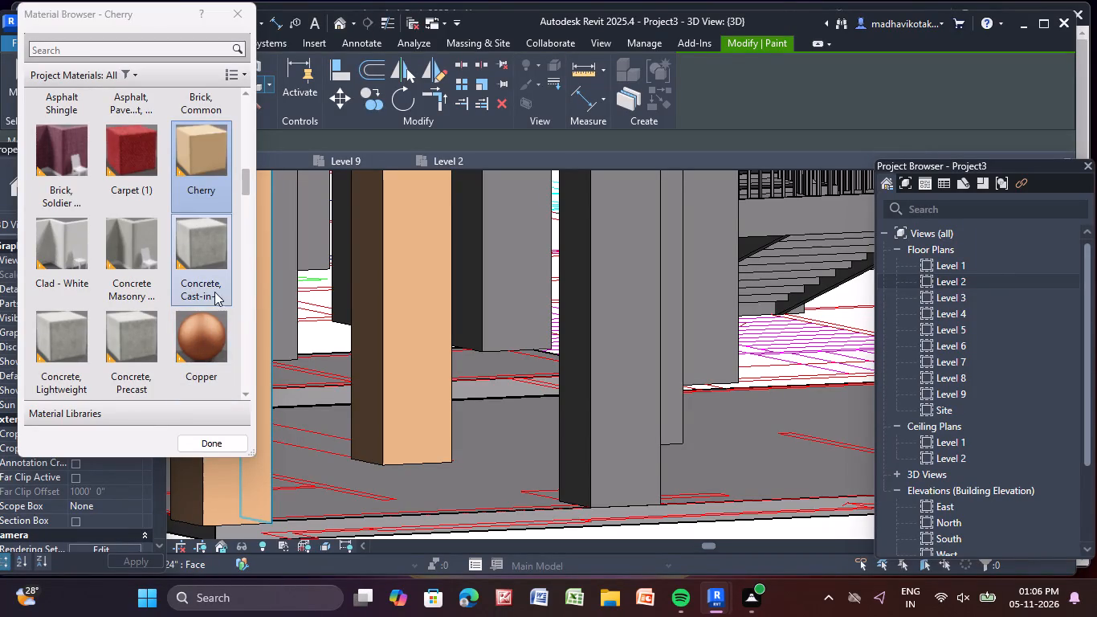
# Paint the exposed faces of the inner columns on either side of the first set-back column with Cherry.
pyautogui.click(210, 167)
pyautogui.scroll(5, 318, 225)
pyautogui.moveTo(301, 316); pyautogui.dragTo(428, 296, button='middle')
pyautogui.scroll(1, 428, 296)
pyautogui.click(364, 315)
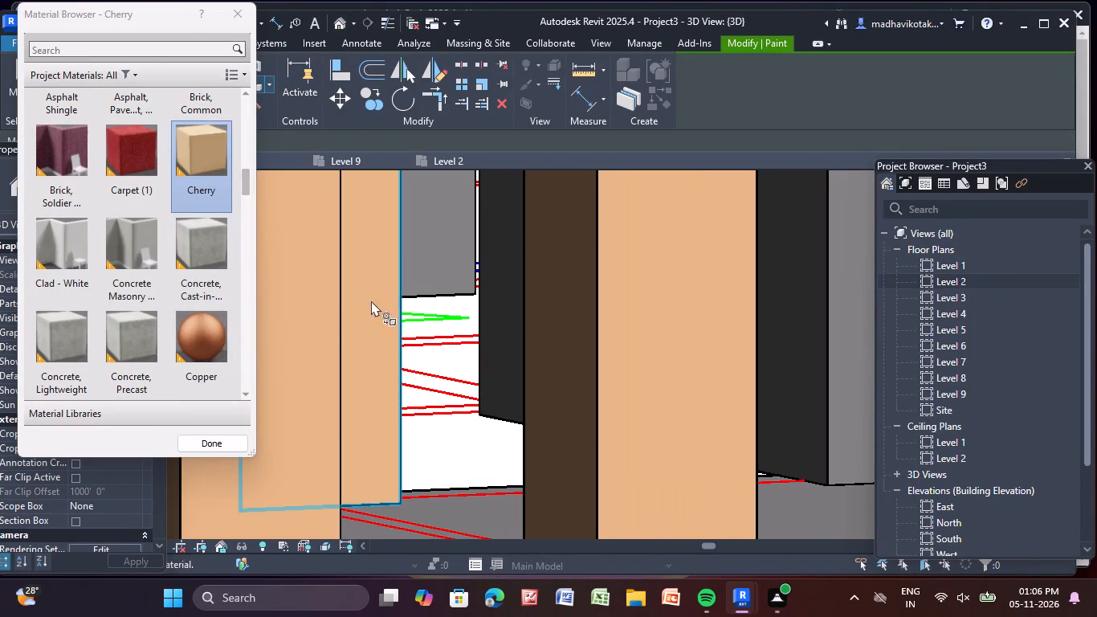
pyautogui.click(425, 228)
pyautogui.scroll(3, 504, 333)
pyautogui.click(504, 333)
pyautogui.scroll(1, 503, 335)
pyautogui.scroll(-3, 503, 335)
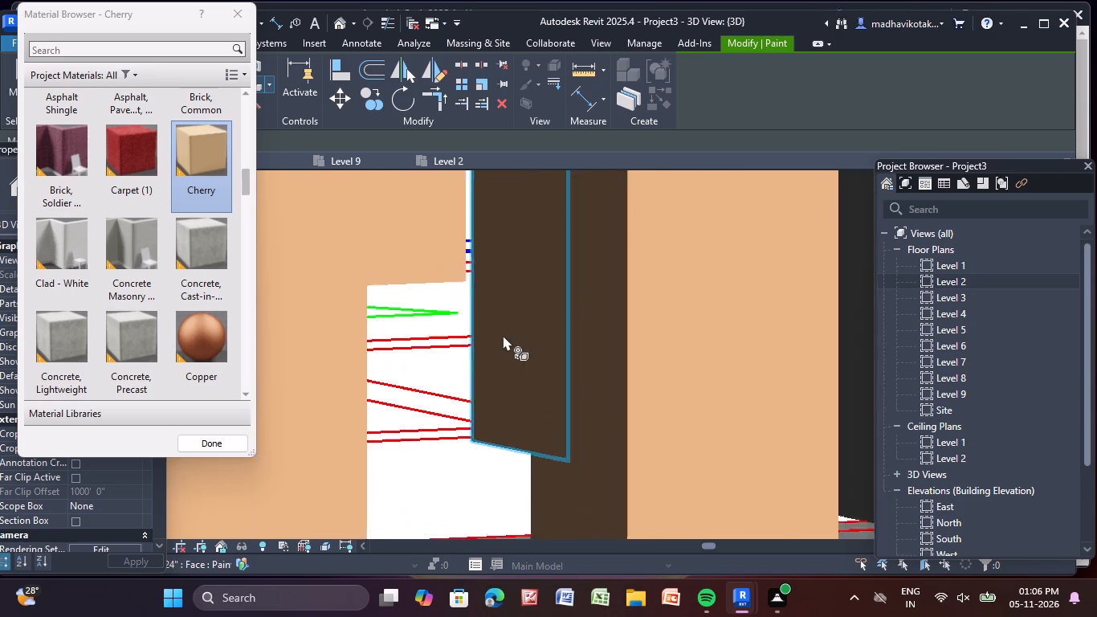
pyautogui.scroll(-2, 503, 335)
pyautogui.moveTo(502, 337); pyautogui.dragTo(338, 224, button='middle')
pyautogui.click(661, 257)
pyautogui.click(601, 299)
# Paint the next front-row column's front and side faces and the two inner columns behind it with Cherry.
pyautogui.scroll(-5, 598, 301)
pyautogui.moveTo(587, 308); pyautogui.dragTo(512, 223, button='middle')
pyautogui.click(672, 328)
pyautogui.scroll(4, 624, 342)
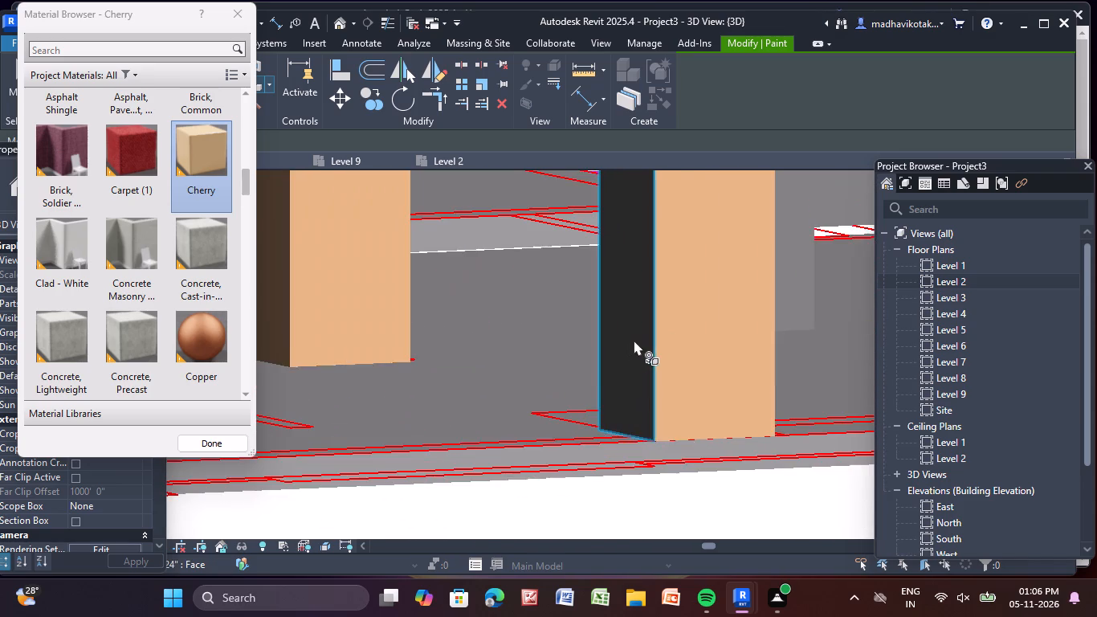
pyautogui.click(634, 340)
pyautogui.scroll(-6, 646, 340)
pyautogui.scroll(1, 649, 339)
pyautogui.moveTo(471, 497); pyautogui.dragTo(330, 523, button='middle')
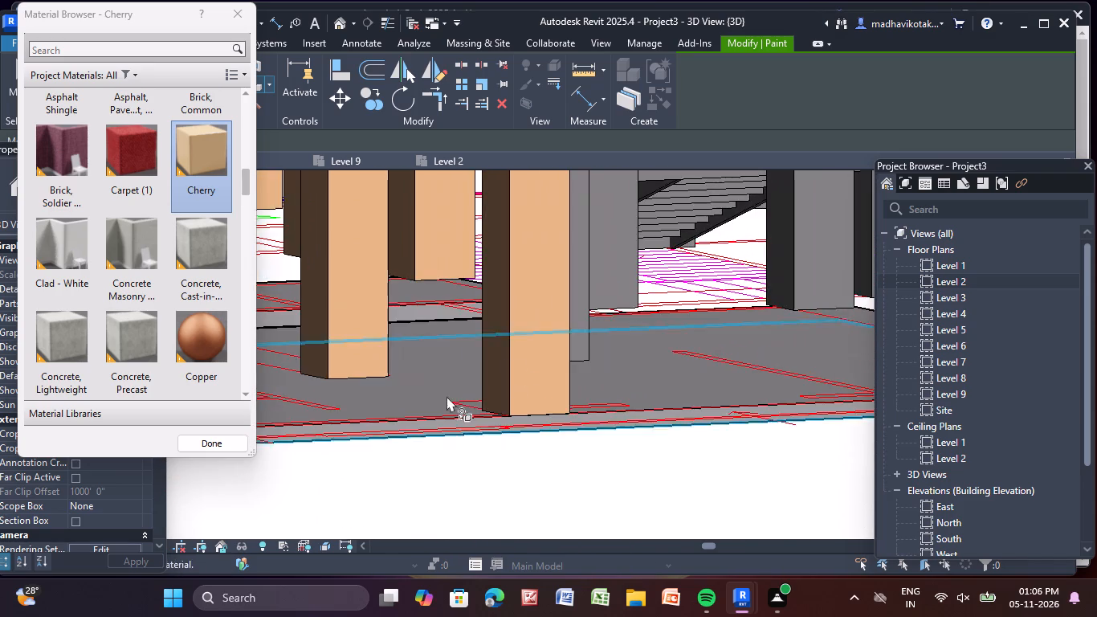
pyautogui.scroll(4, 593, 306)
pyautogui.click(574, 278)
pyautogui.click(620, 237)
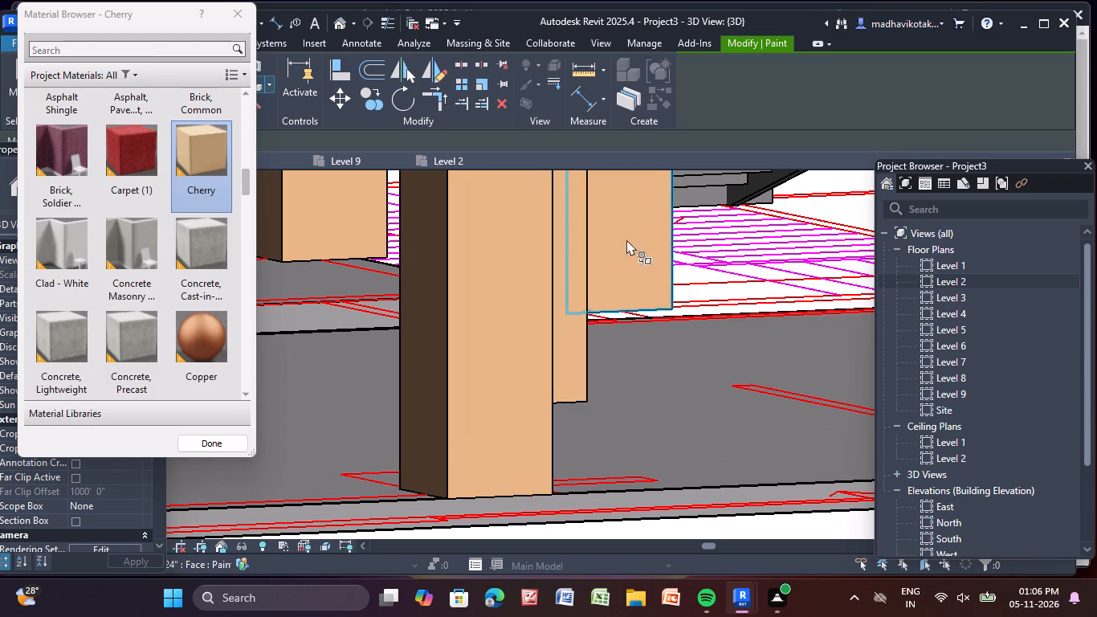
# Paint the front and side faces of the two columns just past the outdoor stair with Cherry.
pyautogui.scroll(-6, 635, 250)
pyautogui.scroll(1, 606, 312)
pyautogui.scroll(-6, 606, 312)
pyautogui.moveTo(606, 326); pyautogui.dragTo(412, 496, button='middle')
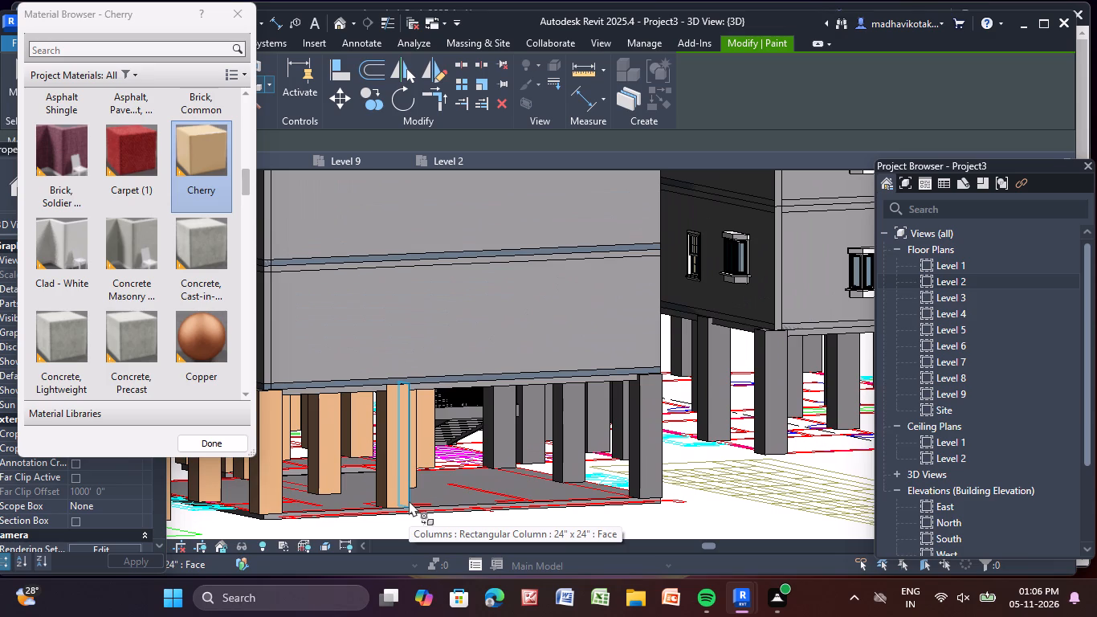
pyautogui.scroll(2, 500, 418)
pyautogui.click(502, 419)
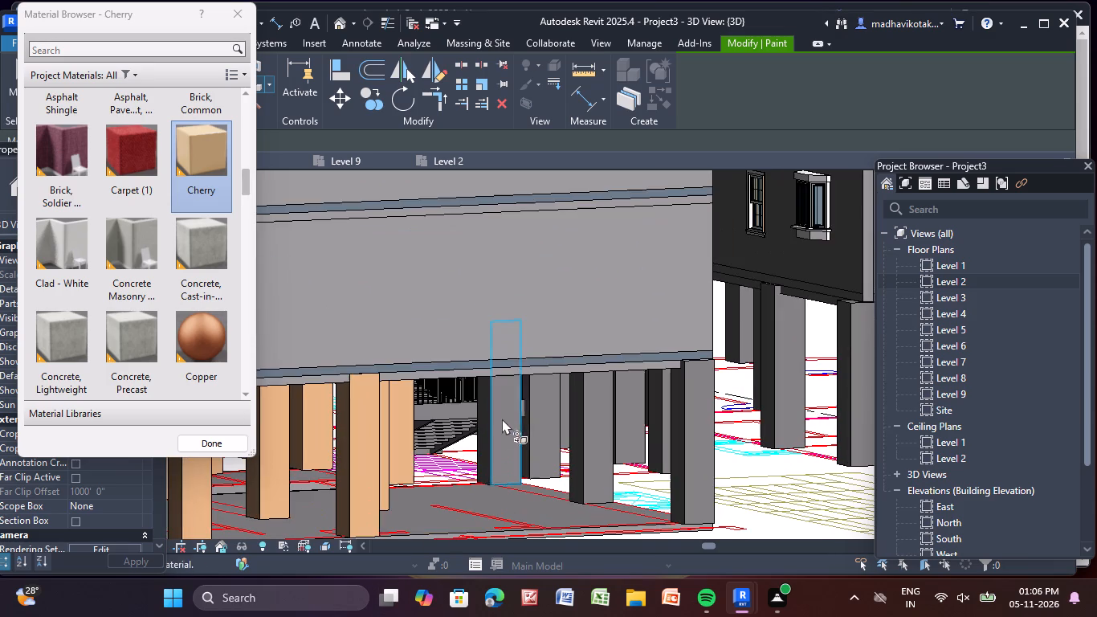
pyautogui.scroll(11, 476, 427)
pyautogui.click(512, 422)
pyautogui.scroll(-2, 590, 430)
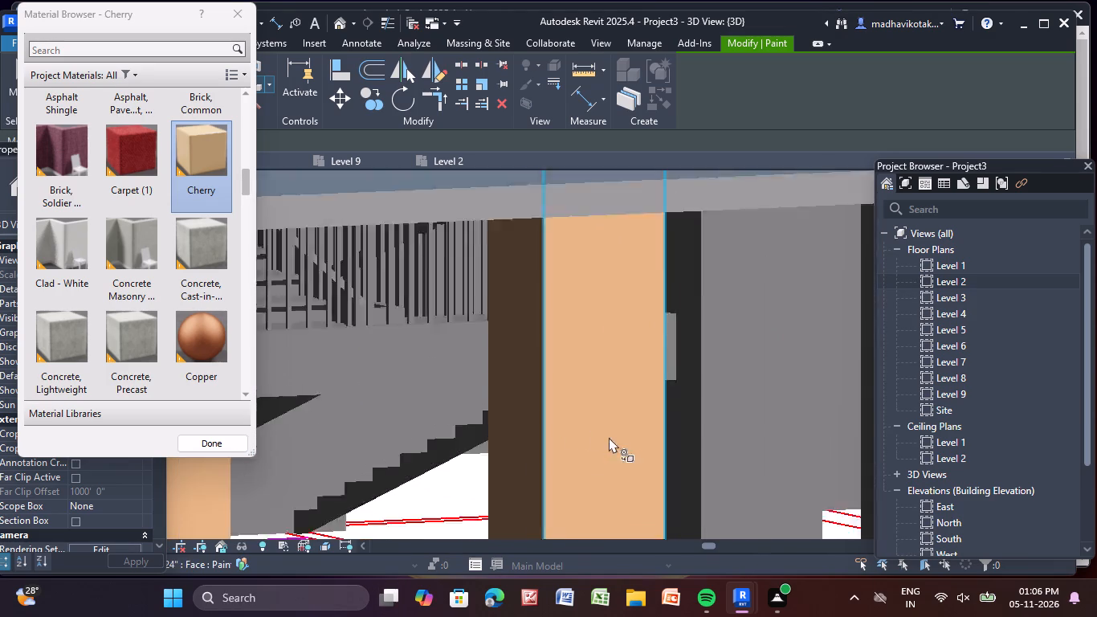
pyautogui.scroll(-2, 609, 437)
pyautogui.moveTo(614, 437); pyautogui.dragTo(500, 427, button='middle')
pyautogui.click(605, 374)
pyautogui.scroll(2, 502, 398)
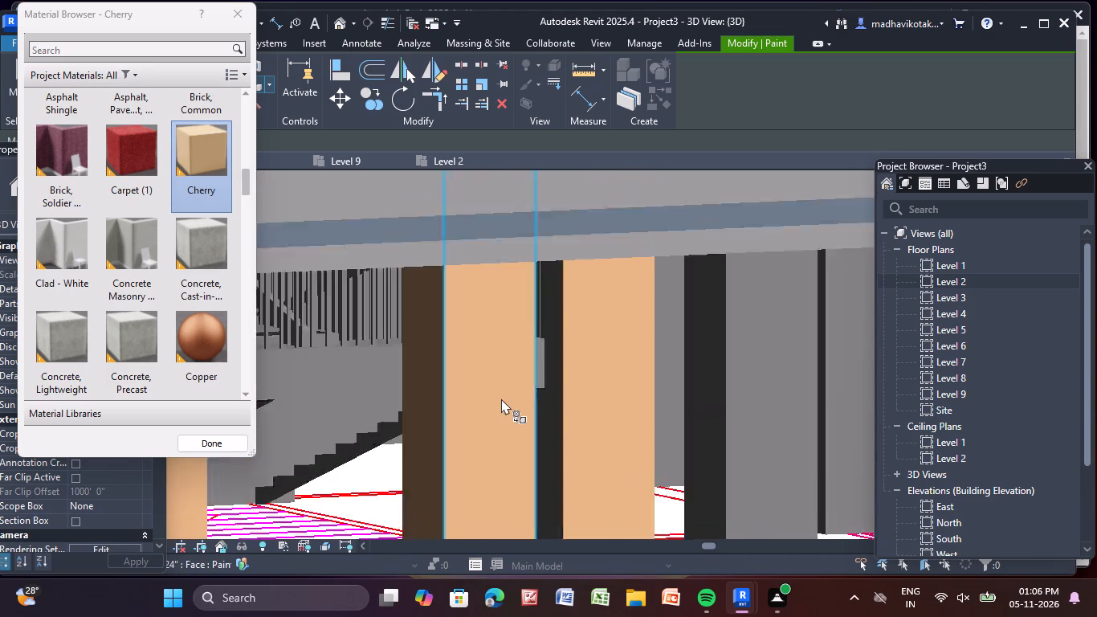
pyautogui.scroll(6, 501, 398)
pyautogui.click(617, 373)
# Paint the next front-row column, the exposed face behind it and the inner column beyond it with Cherry.
pyautogui.scroll(-8, 634, 383)
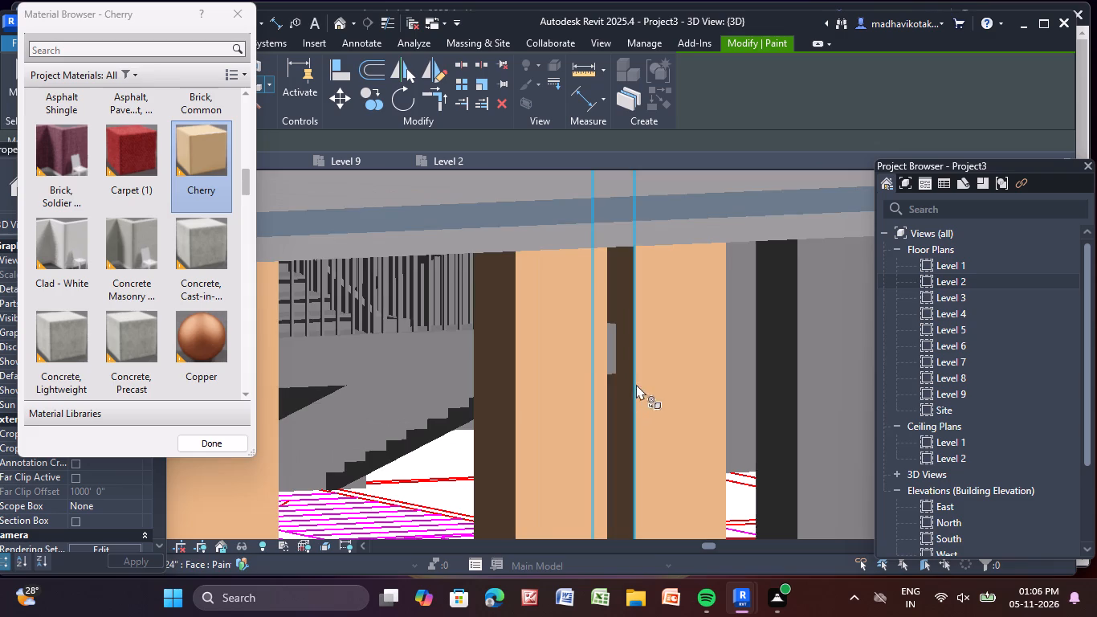
pyautogui.moveTo(636, 384); pyautogui.dragTo(378, 399, button='middle')
pyautogui.click(551, 378)
pyautogui.scroll(9, 527, 366)
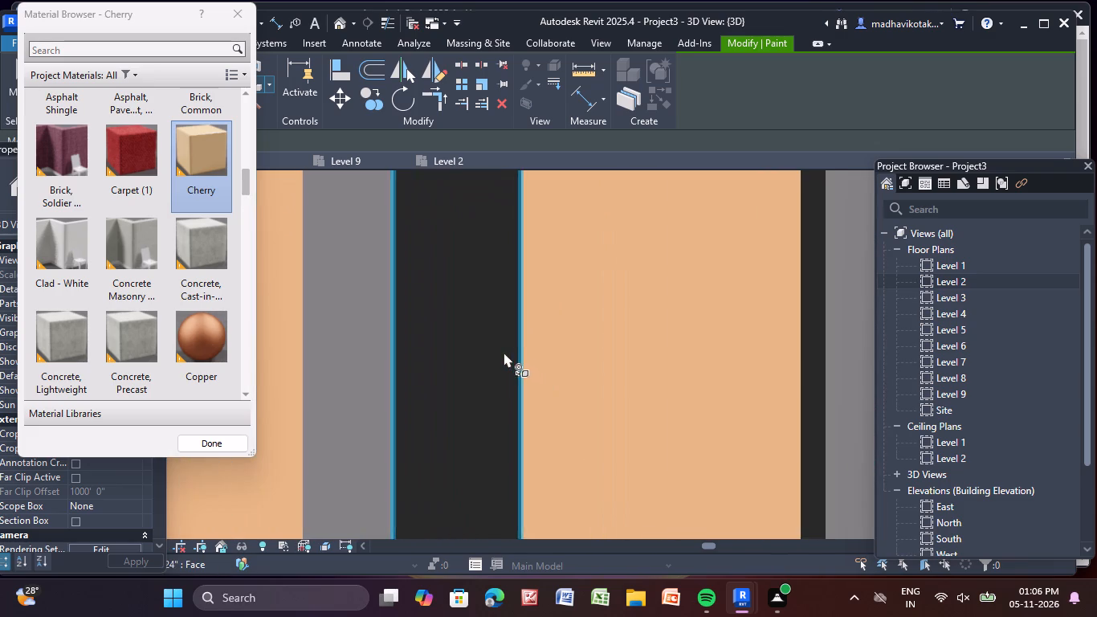
pyautogui.click(499, 349)
pyautogui.click(352, 300)
pyautogui.scroll(-10, 355, 308)
pyautogui.moveTo(472, 349); pyautogui.dragTo(468, 346, button='middle')
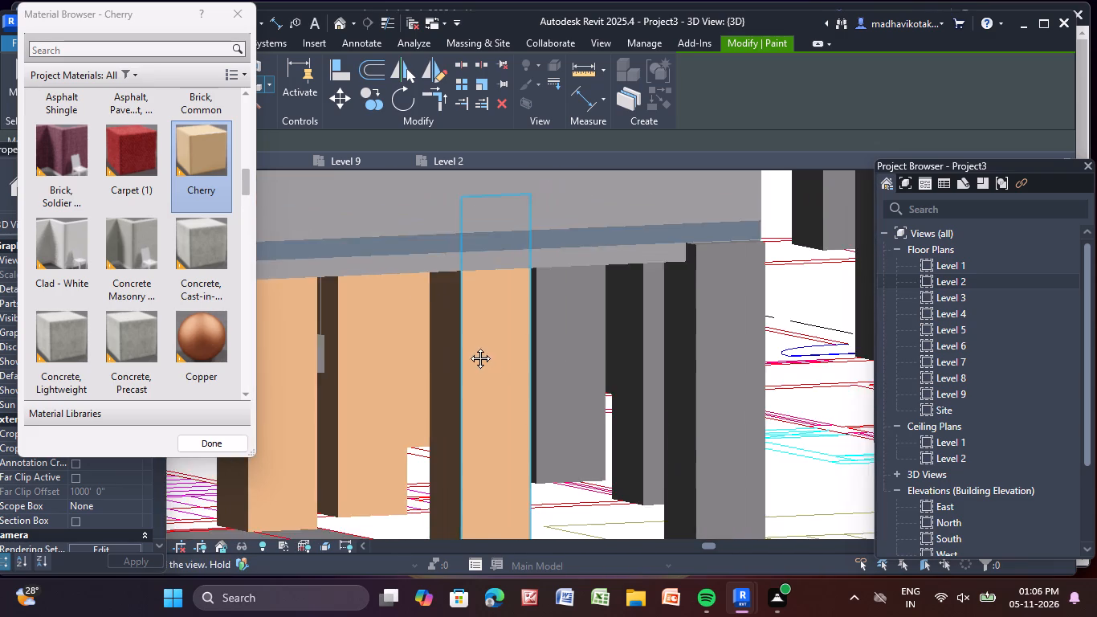
pyautogui.moveTo(468, 346); pyautogui.dragTo(389, 321, button='middle')
pyautogui.scroll(1, 389, 321)
pyautogui.click(491, 299)
pyautogui.scroll(14, 454, 313)
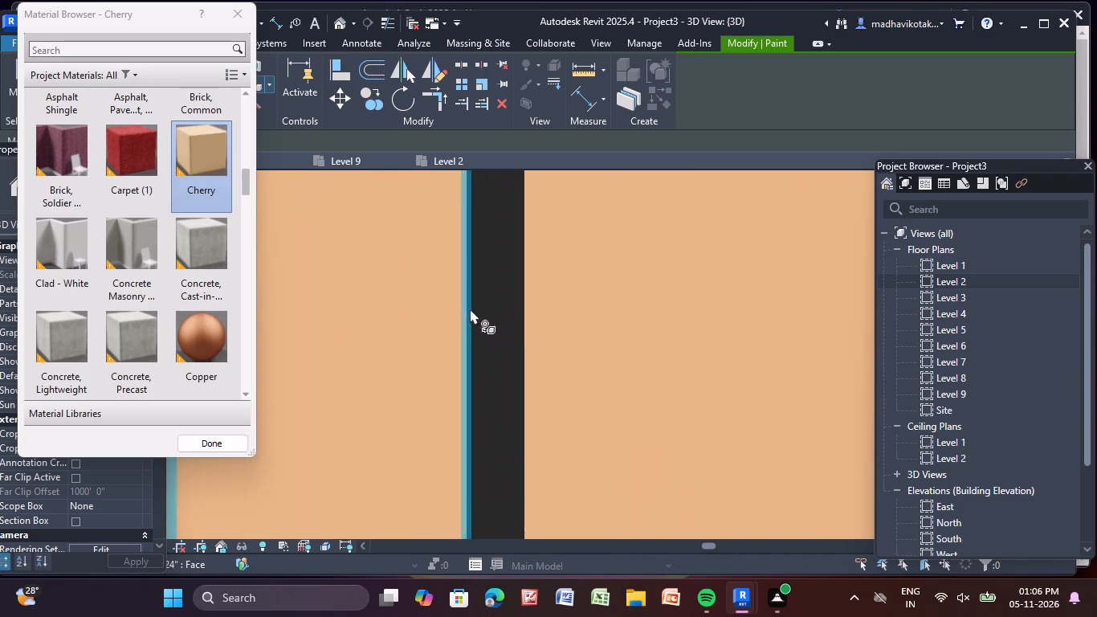
pyautogui.scroll(11, 470, 308)
pyautogui.click(495, 297)
# Paint the block's end corner column and the inner column behind it with Cherry on their front and side faces.
pyautogui.scroll(1, 495, 297)
pyautogui.scroll(-12, 495, 297)
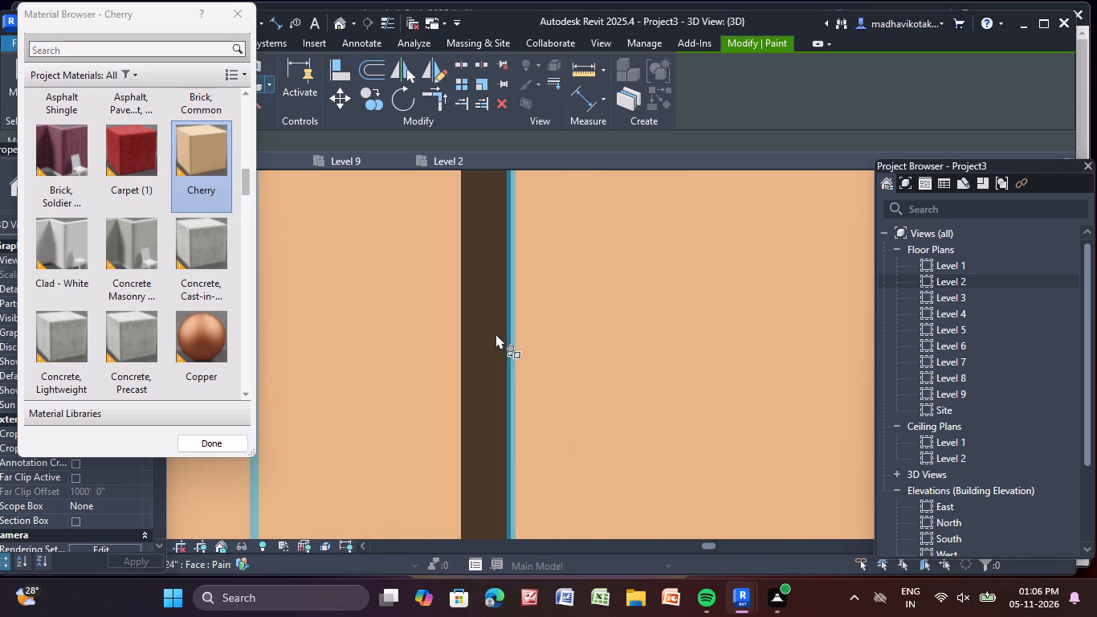
pyautogui.scroll(-10, 495, 333)
pyautogui.scroll(-5, 590, 405)
pyautogui.moveTo(582, 398); pyautogui.dragTo(405, 337, button='middle')
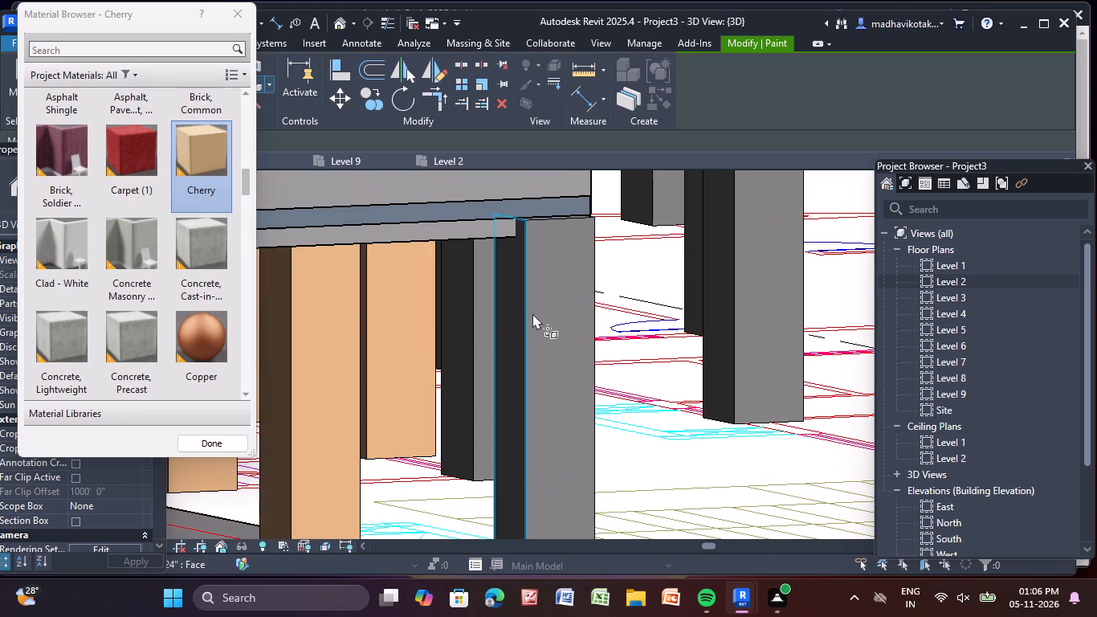
pyautogui.click(566, 308)
pyautogui.scroll(11, 494, 330)
pyautogui.click(578, 383)
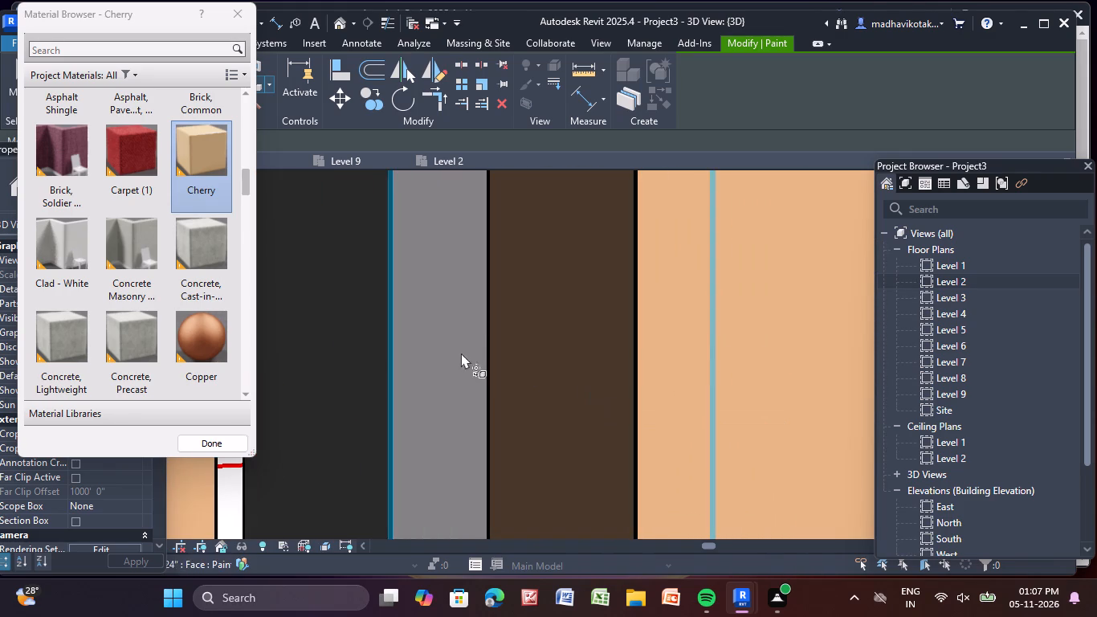
pyautogui.click(443, 325)
pyautogui.click(332, 317)
# Paint the neighbouring block's column before its corner, front and side, plus the side face of the column behind it, with Cherry.
pyautogui.scroll(-18, 336, 319)
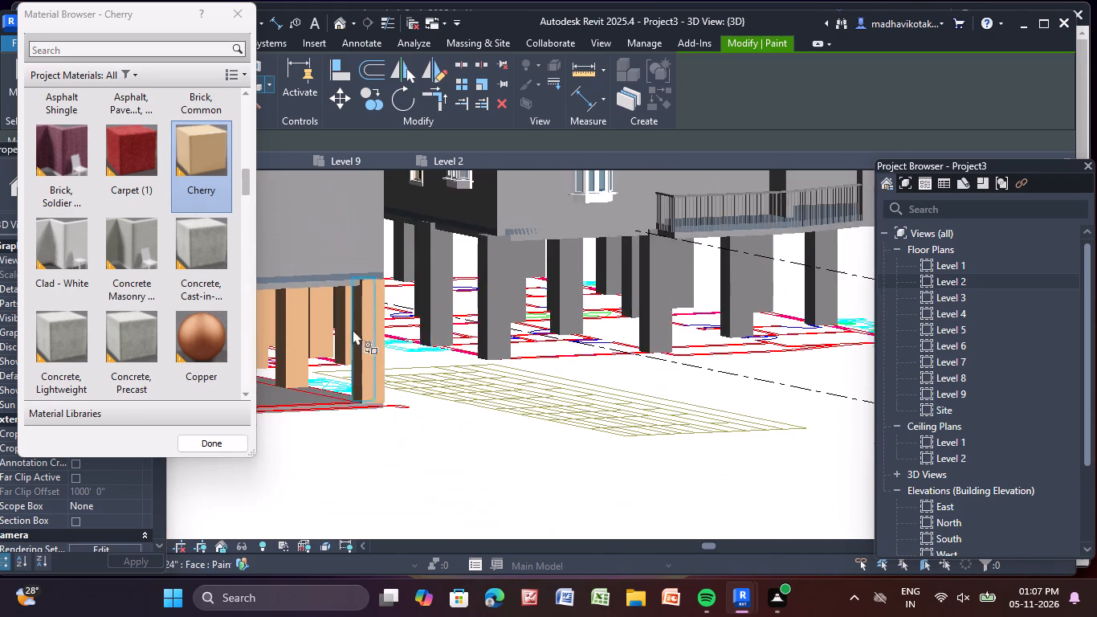
pyautogui.scroll(-3, 516, 316)
pyautogui.moveTo(513, 333); pyautogui.dragTo(496, 409, button='middle')
pyautogui.scroll(11, 481, 399)
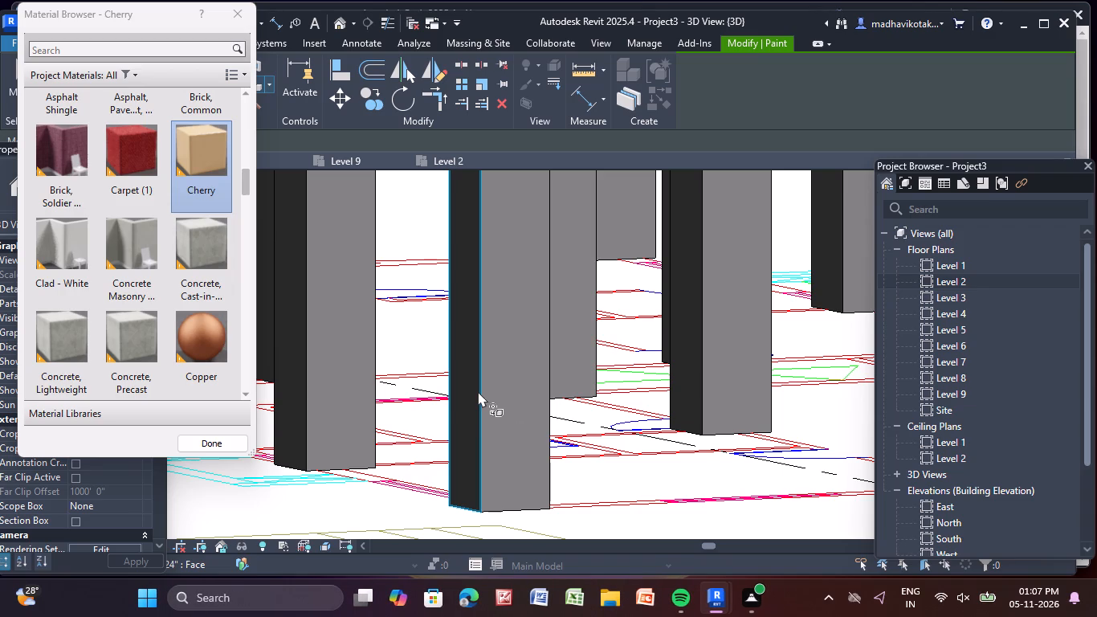
pyautogui.scroll(-3, 482, 391)
pyautogui.moveTo(482, 393); pyautogui.dragTo(625, 362, button='middle')
pyautogui.scroll(2, 499, 345)
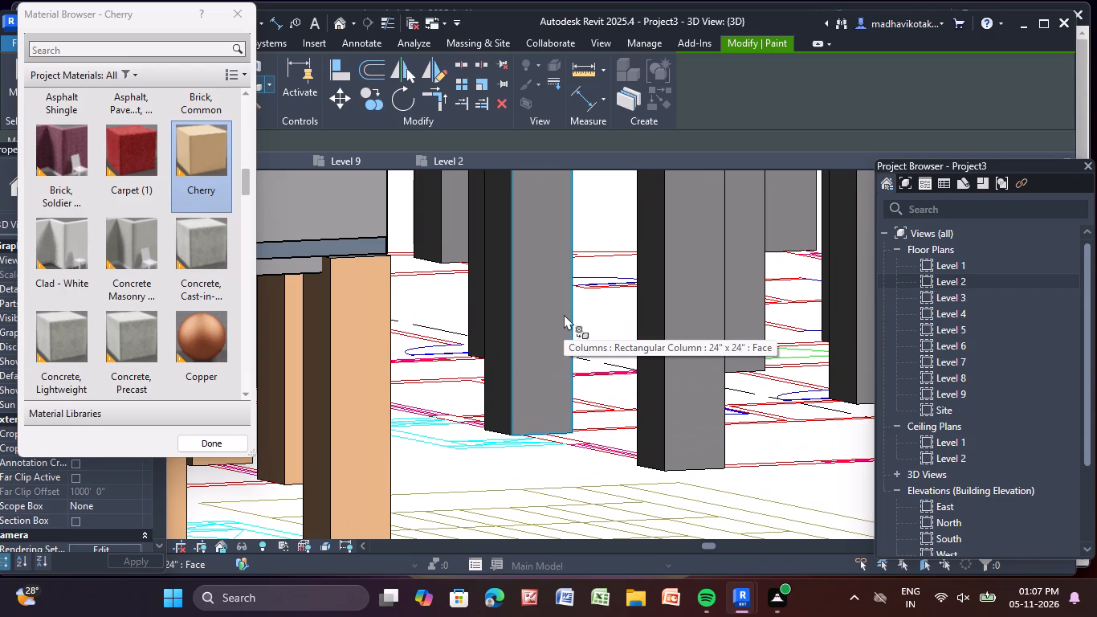
pyautogui.click(560, 313)
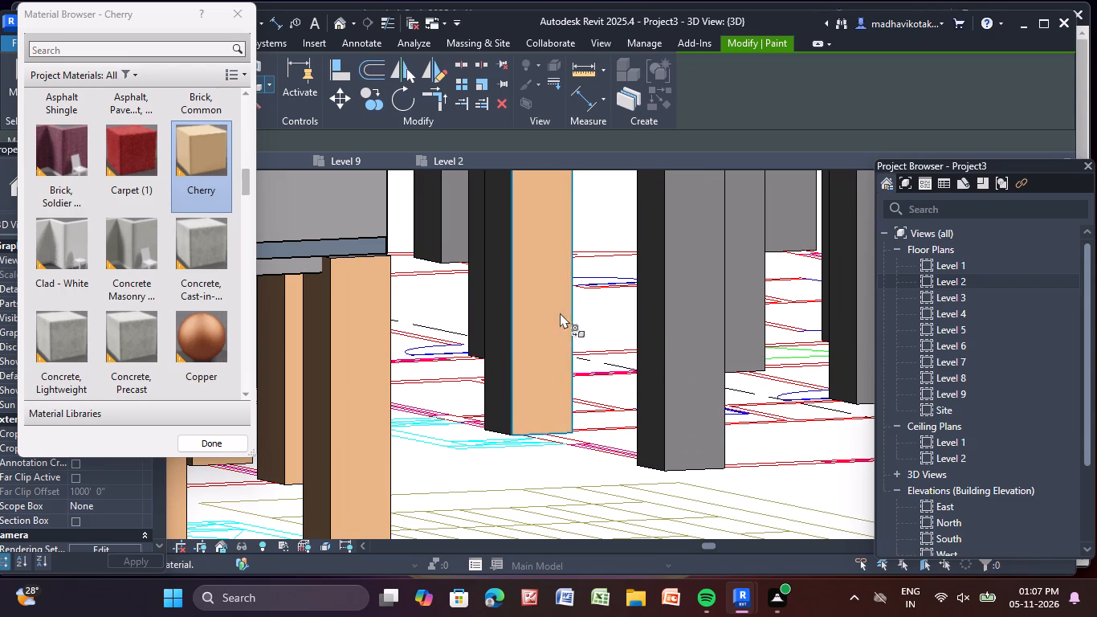
pyautogui.scroll(10, 487, 374)
pyautogui.click(491, 369)
pyautogui.click(381, 251)
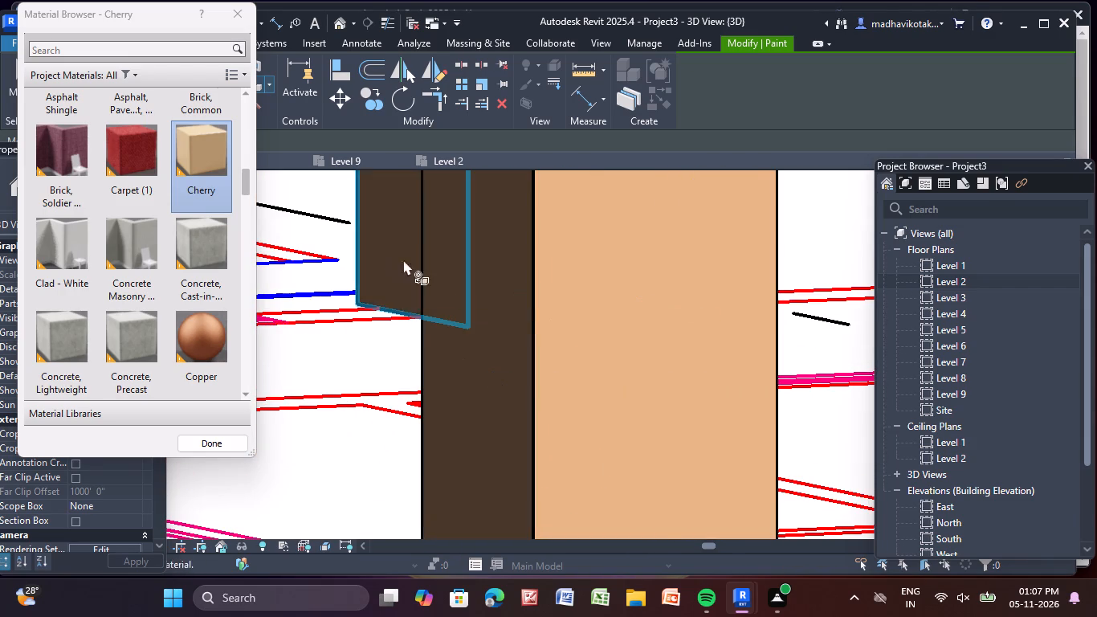
# Paint the front and side faces of the neighbouring block's corner column with Cherry.
pyautogui.scroll(-7, 471, 315)
pyautogui.click(743, 322)
pyautogui.scroll(4, 695, 358)
pyautogui.middleClick(694, 359)
pyautogui.click(704, 366)
# Paint the inner column past that corner, front and side, and the front face of the column directly behind the corner with Cherry.
pyautogui.scroll(-6, 712, 370)
pyautogui.moveTo(706, 365); pyautogui.dragTo(274, 337, button='middle')
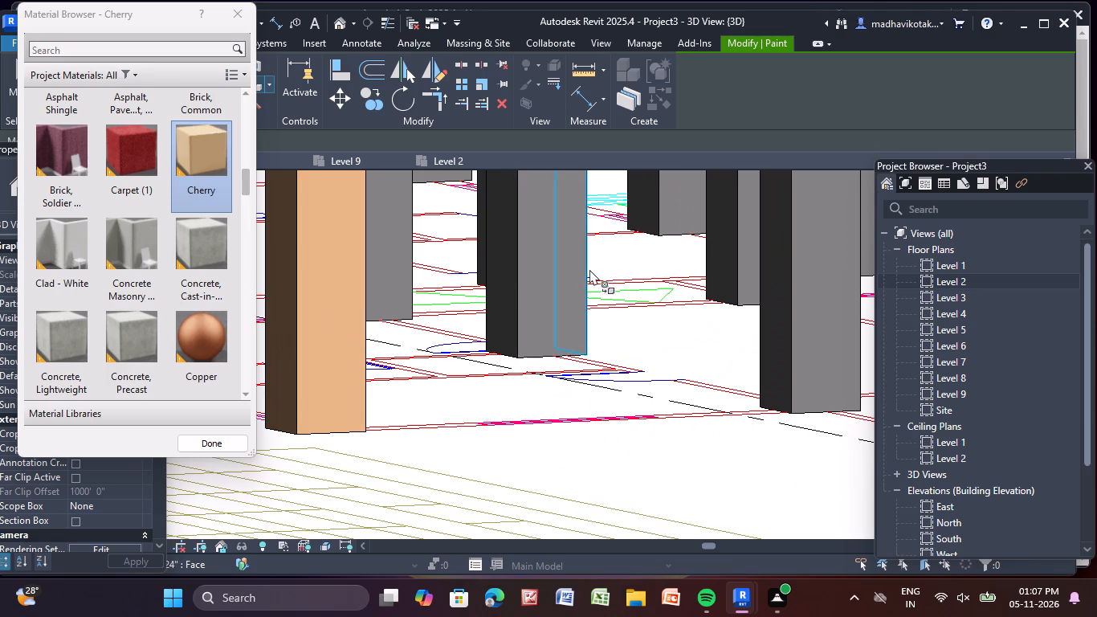
pyautogui.click(553, 266)
pyautogui.scroll(8, 523, 295)
pyautogui.click(506, 267)
pyautogui.scroll(1, 508, 269)
pyautogui.scroll(-6, 508, 269)
pyautogui.moveTo(528, 284); pyautogui.dragTo(795, 390, button='middle')
pyautogui.click(574, 299)
pyautogui.scroll(4, 574, 299)
pyautogui.scroll(-3, 562, 256)
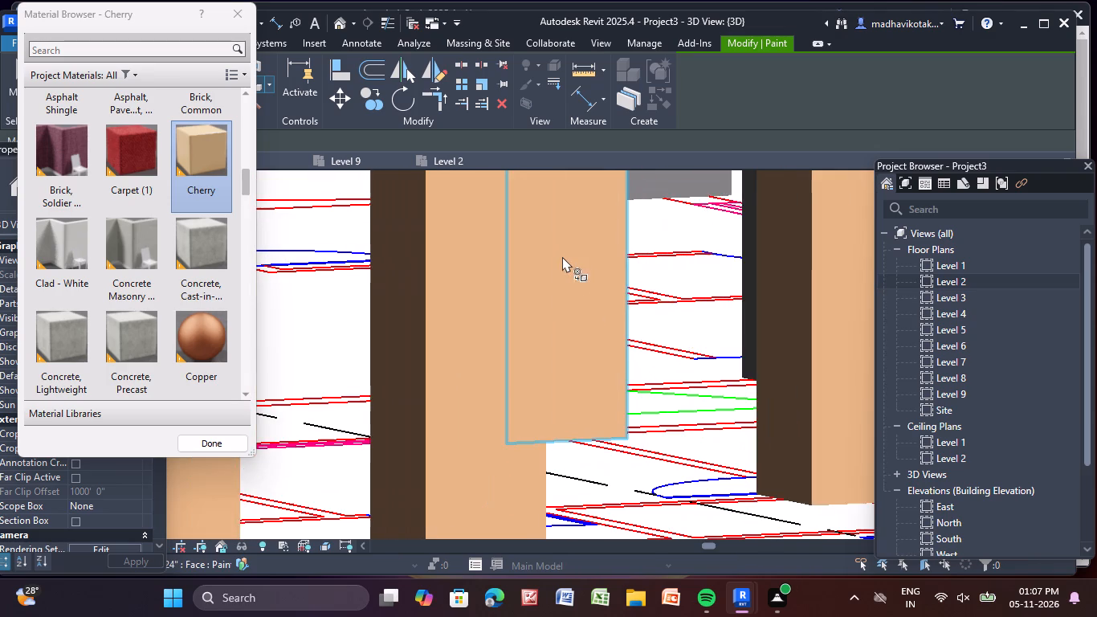
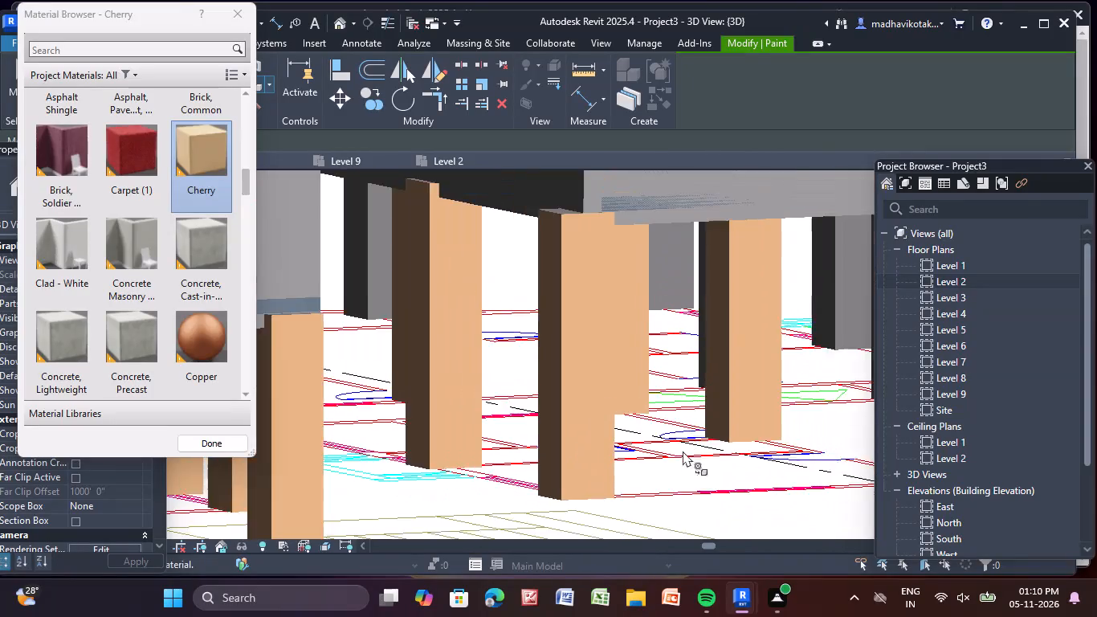
# Paint the front and side faces of the column at the balcony's near corner and the column directly behind it with Cherry.
pyautogui.moveTo(683, 470); pyautogui.dragTo(671, 586, button='middle')
pyautogui.moveTo(675, 600); pyautogui.dragTo(673, 616, button='middle')
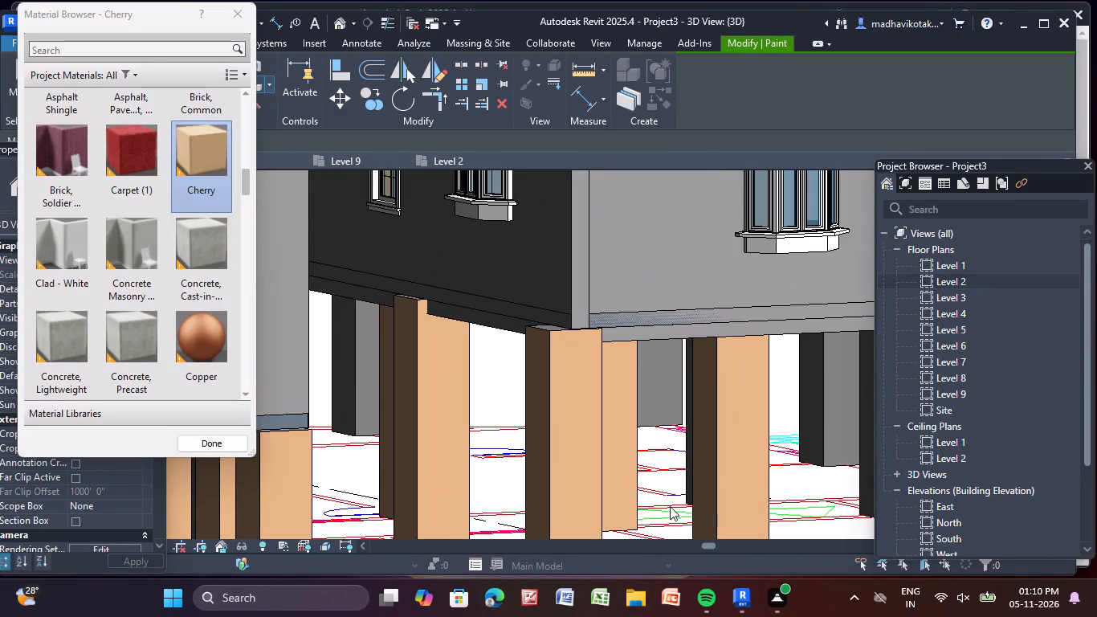
pyautogui.moveTo(669, 507); pyautogui.dragTo(436, 504, button='middle')
pyautogui.scroll(-3, 595, 427)
pyautogui.moveTo(596, 435); pyautogui.dragTo(418, 408, button='middle')
pyautogui.scroll(4, 706, 415)
pyautogui.scroll(6, 616, 392)
pyautogui.click(634, 401)
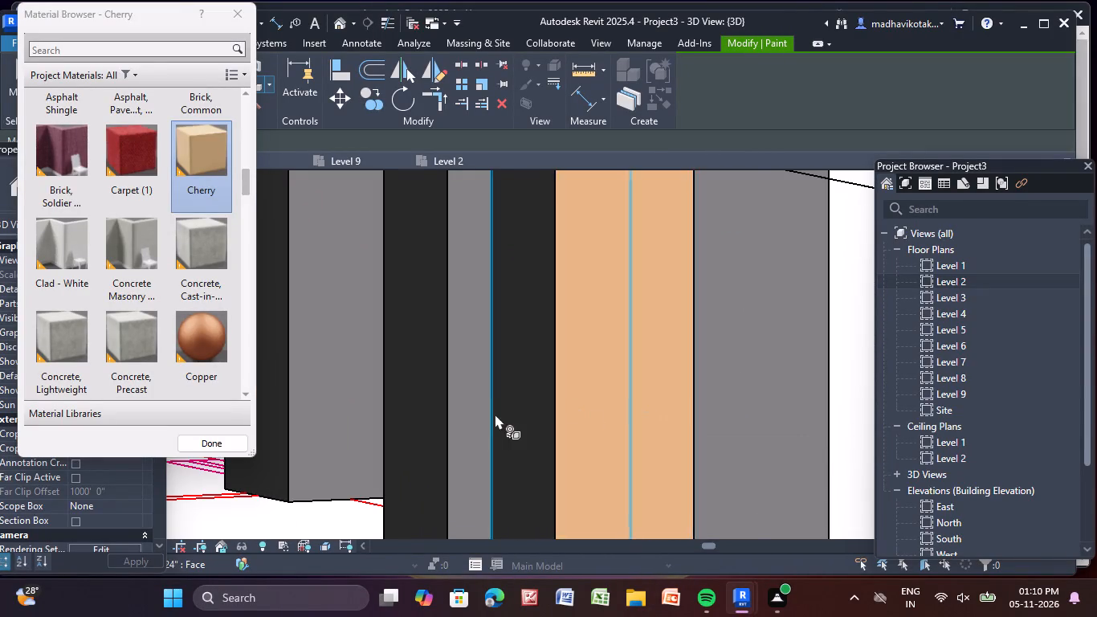
pyautogui.scroll(8, 495, 414)
pyautogui.click(546, 446)
pyautogui.scroll(3, 591, 430)
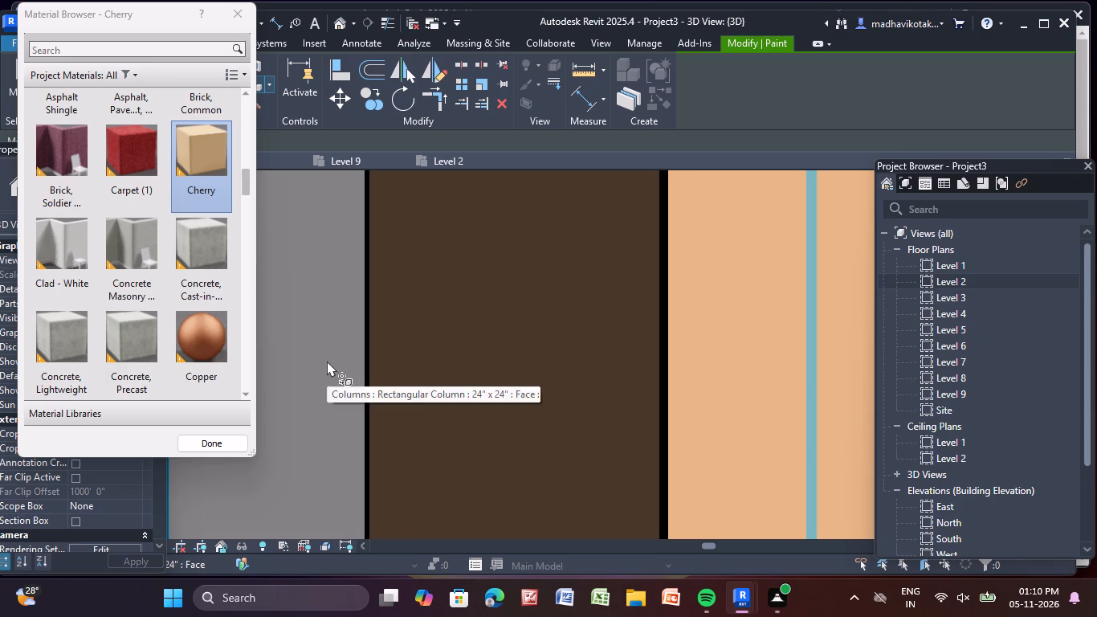
pyautogui.click(327, 361)
pyautogui.scroll(-2, 327, 360)
pyautogui.moveTo(326, 359); pyautogui.dragTo(424, 407, button='middle')
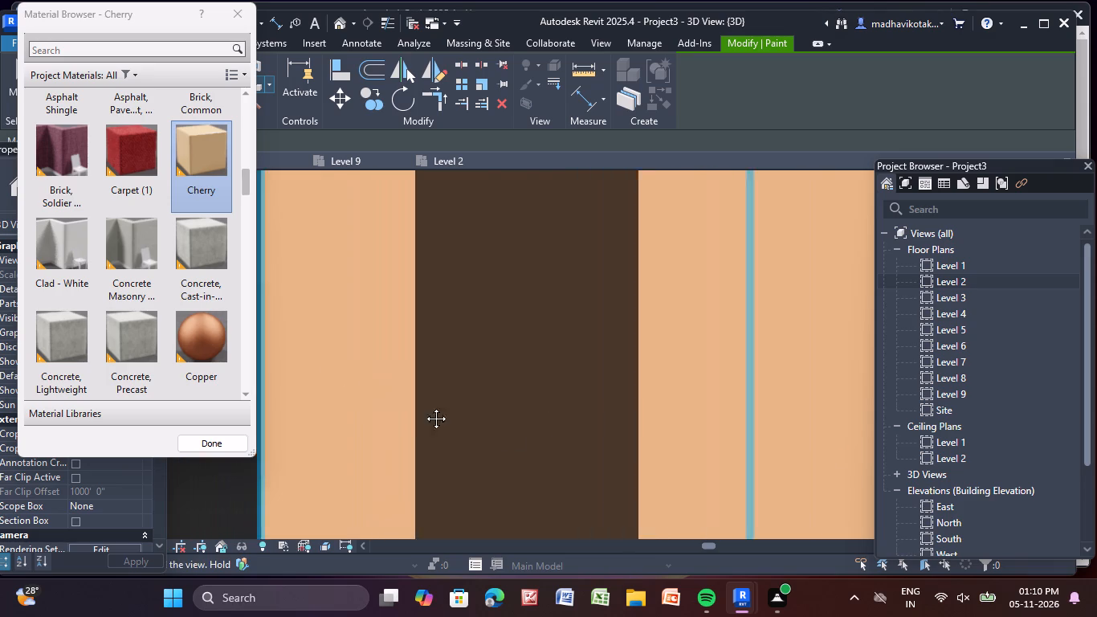
pyautogui.moveTo(424, 407); pyautogui.dragTo(604, 591, button='middle')
pyautogui.scroll(3, 267, 450)
pyautogui.click(409, 451)
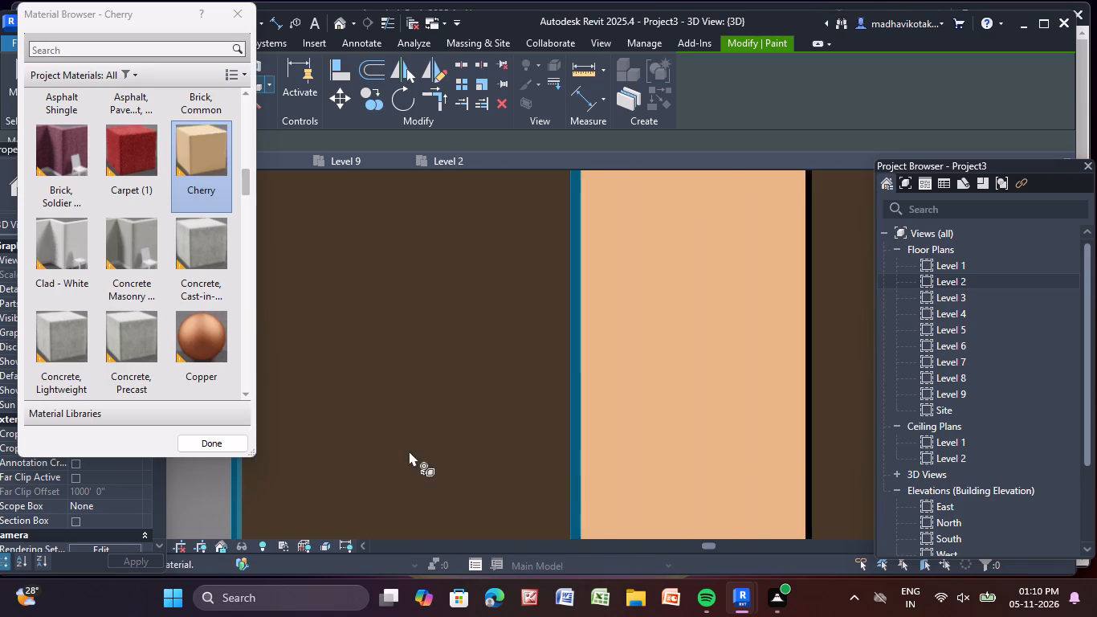
# Paint the front faces of the two remaining inner columns on either side of the balcony-corner column with Cherry.
pyautogui.scroll(-7, 411, 446)
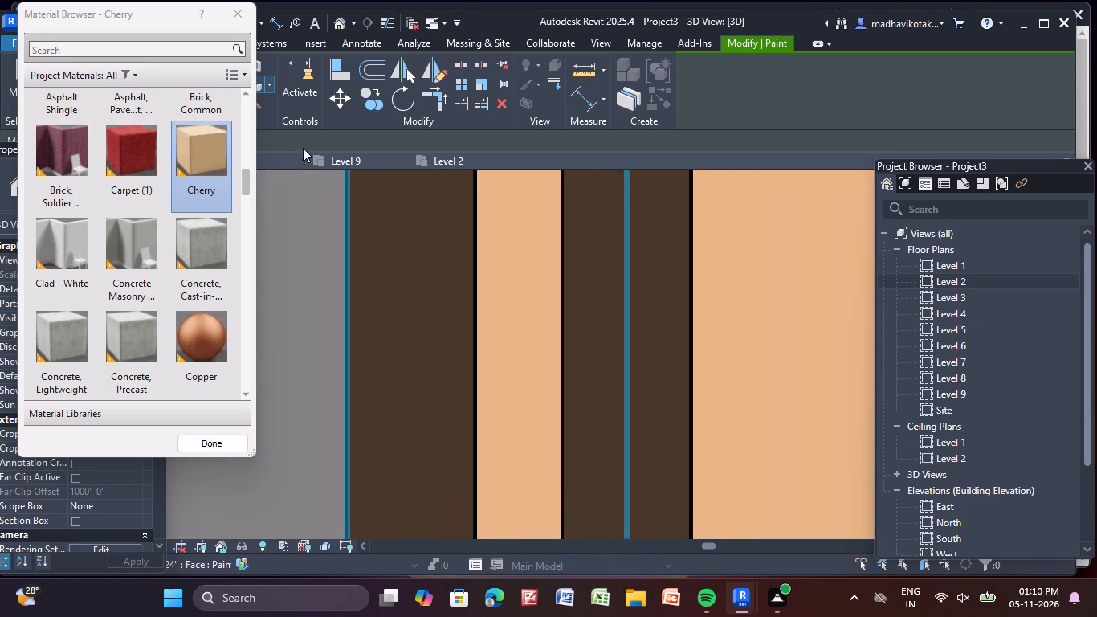
pyautogui.scroll(-4, 293, 147)
pyautogui.click(302, 354)
pyautogui.scroll(-5, 324, 378)
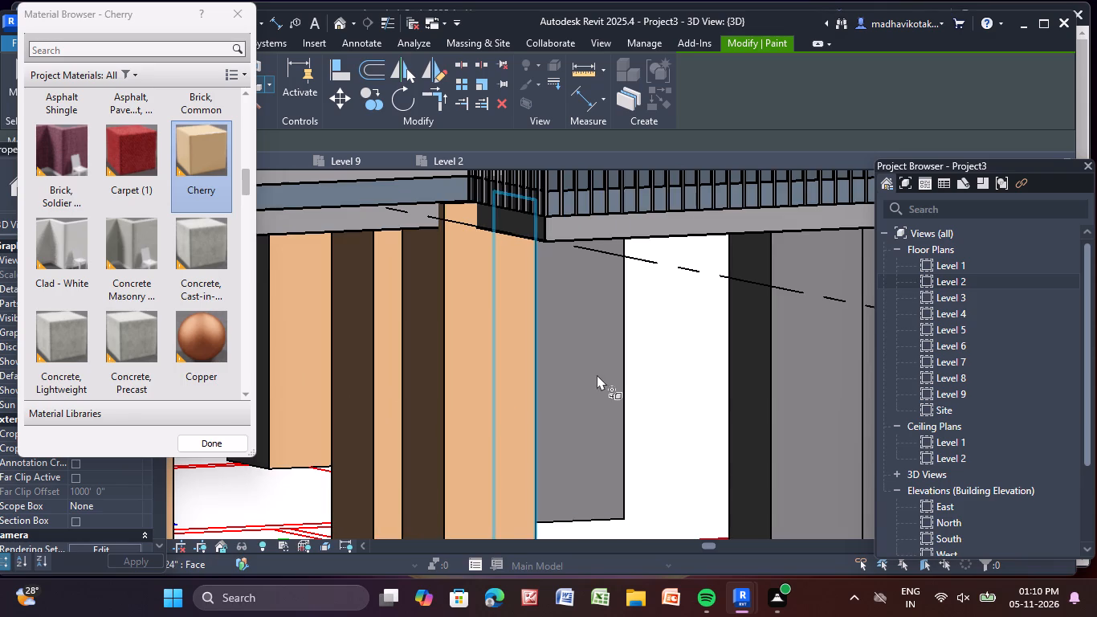
pyautogui.click(597, 374)
# Paint the front and side faces of the first column under the curved balcony, past its near corner, with Cherry.
pyautogui.scroll(-4, 597, 374)
pyautogui.click(728, 382)
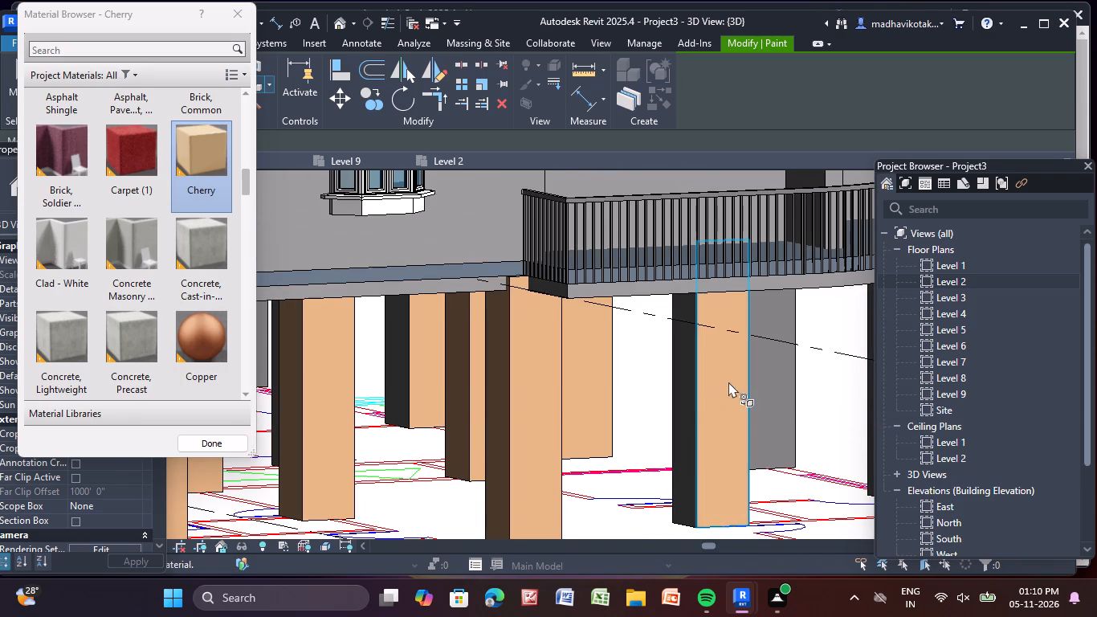
pyautogui.scroll(10, 691, 437)
pyautogui.click(662, 414)
pyautogui.scroll(-8, 681, 393)
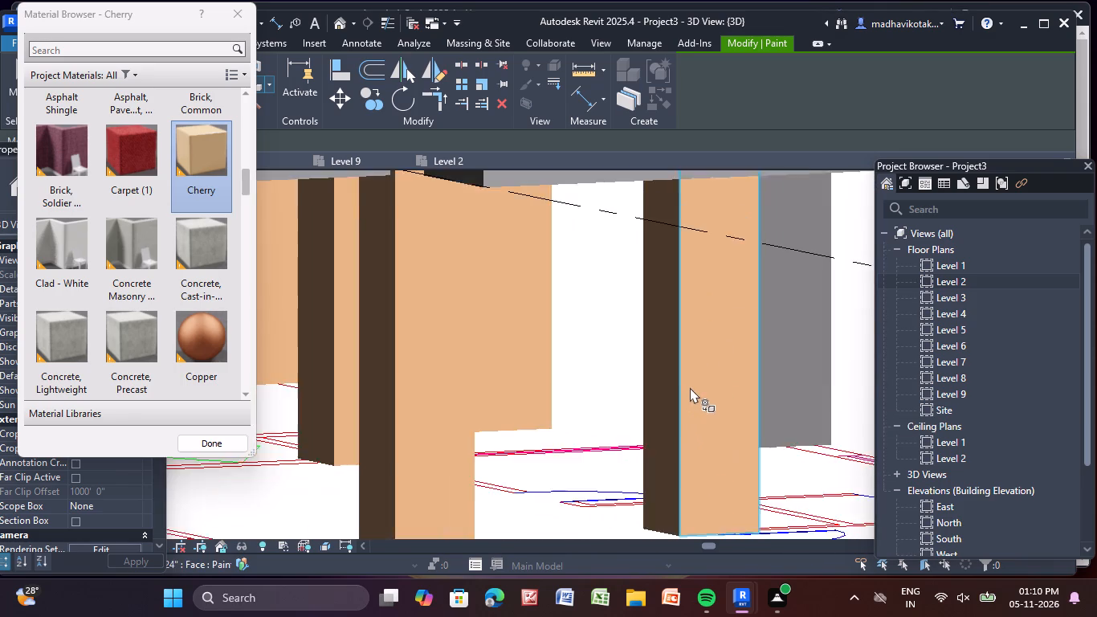
# Paint the next column under the balcony, front and side, plus the front face of the column behind the previous one, with Cherry.
pyautogui.scroll(-5, 690, 387)
pyautogui.moveTo(691, 388); pyautogui.dragTo(491, 413, button='middle')
pyautogui.scroll(5, 634, 414)
pyautogui.click(624, 387)
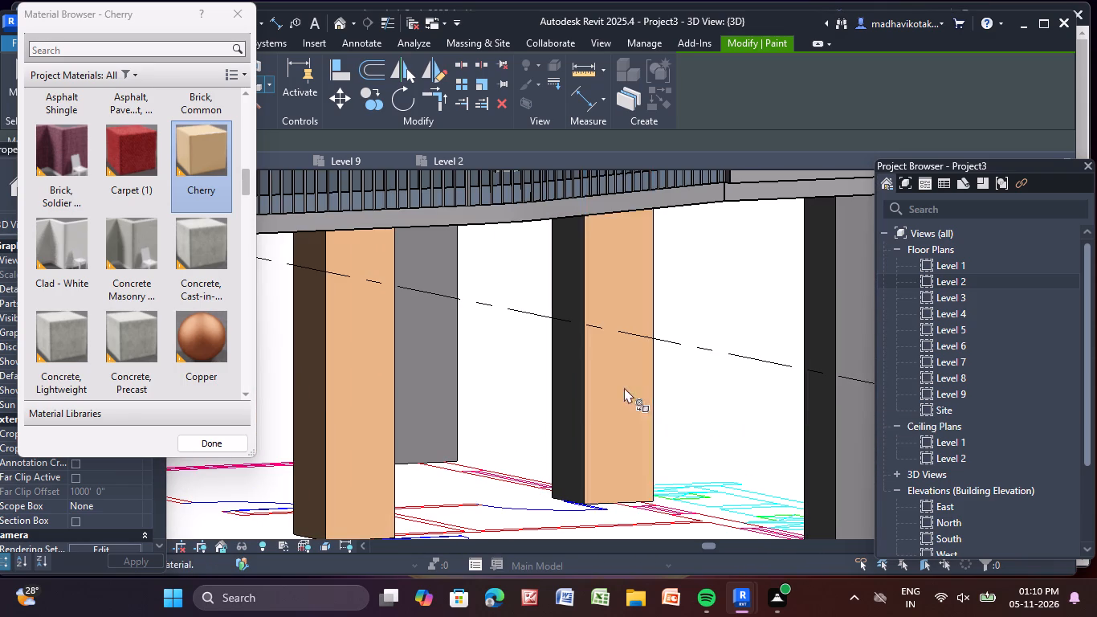
pyautogui.scroll(5, 547, 398)
pyautogui.click(589, 394)
pyautogui.click(320, 311)
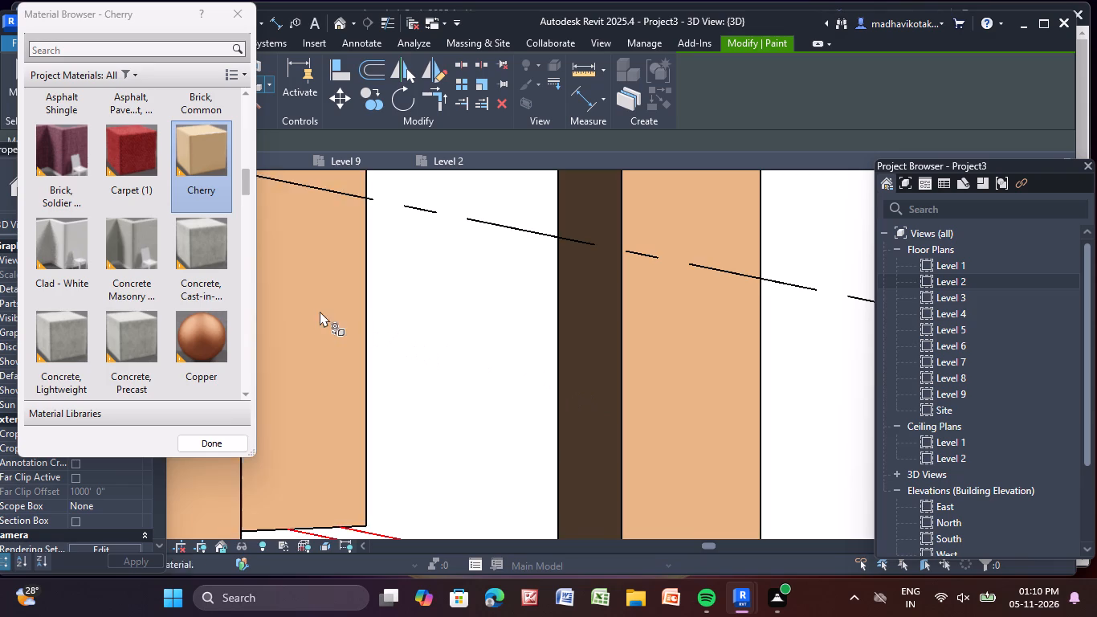
# Paint the front and side faces of the end corner column beyond the balcony with Cherry.
pyautogui.scroll(-4, 320, 311)
pyautogui.moveTo(332, 317); pyautogui.dragTo(638, 326, button='middle')
pyautogui.scroll(-13, 547, 313)
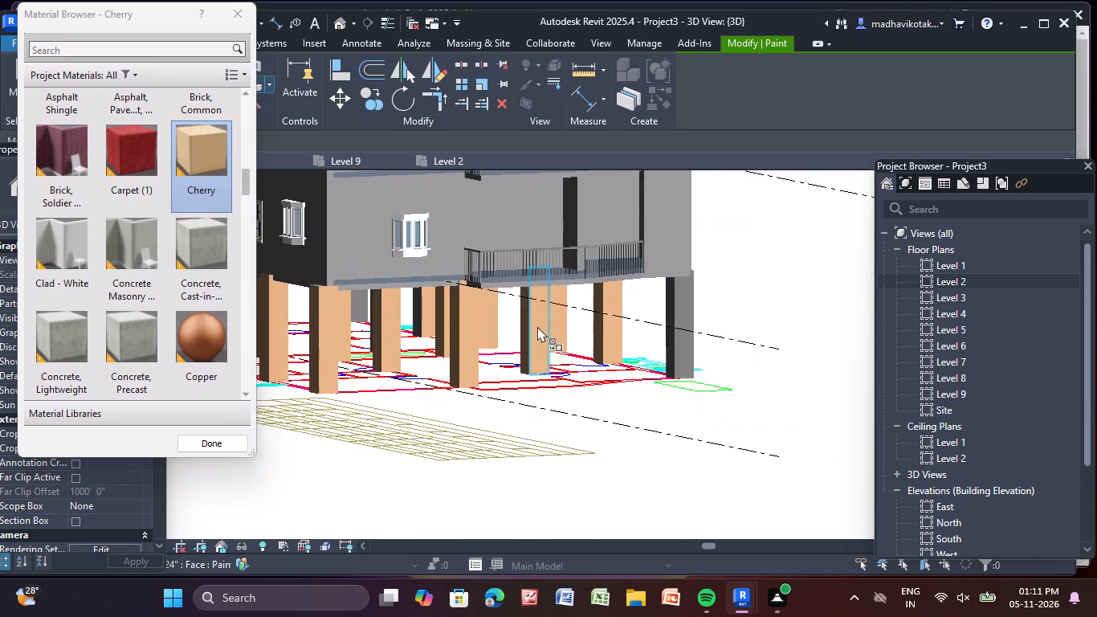
pyautogui.scroll(-2, 537, 326)
pyautogui.scroll(10, 624, 316)
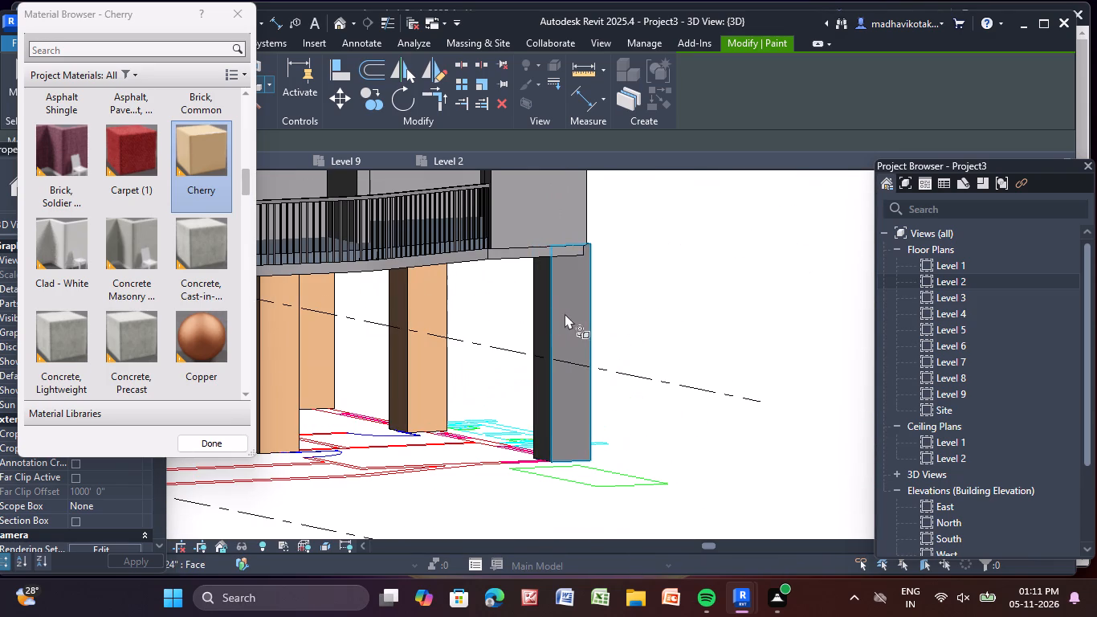
pyautogui.click(565, 313)
pyautogui.scroll(3, 542, 329)
pyautogui.click(542, 330)
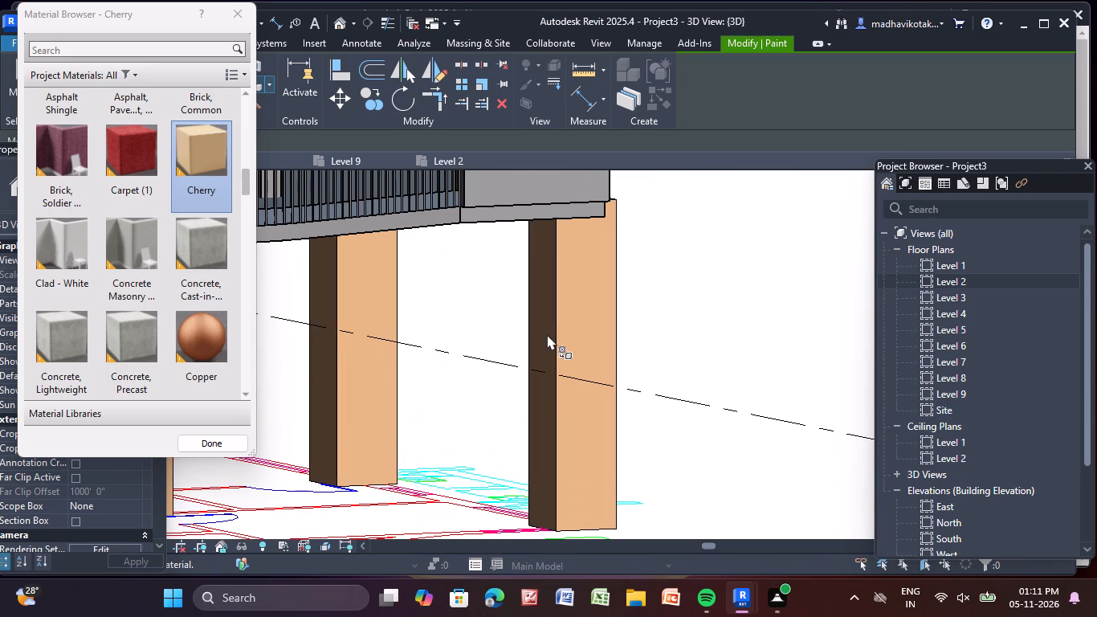
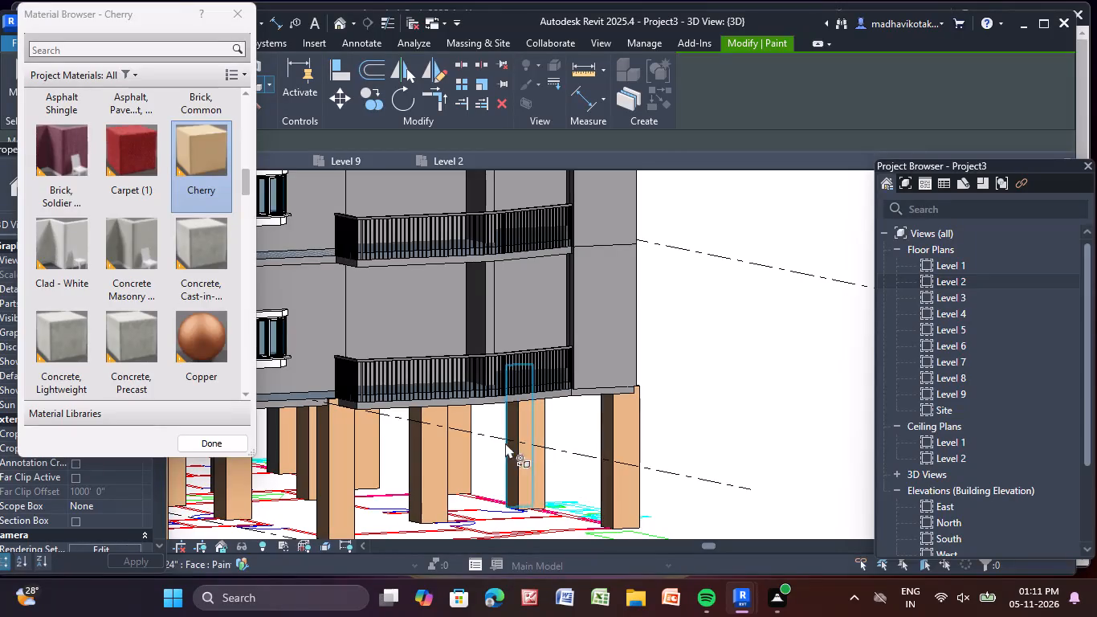
# Paint the lower-storey side faces of the windowless central block with Carpet (1).
pyautogui.scroll(-5, 487, 431)
pyautogui.moveTo(490, 431); pyautogui.dragTo(671, 460, button='middle')
pyautogui.moveTo(377, 414); pyautogui.dragTo(556, 427, button='middle')
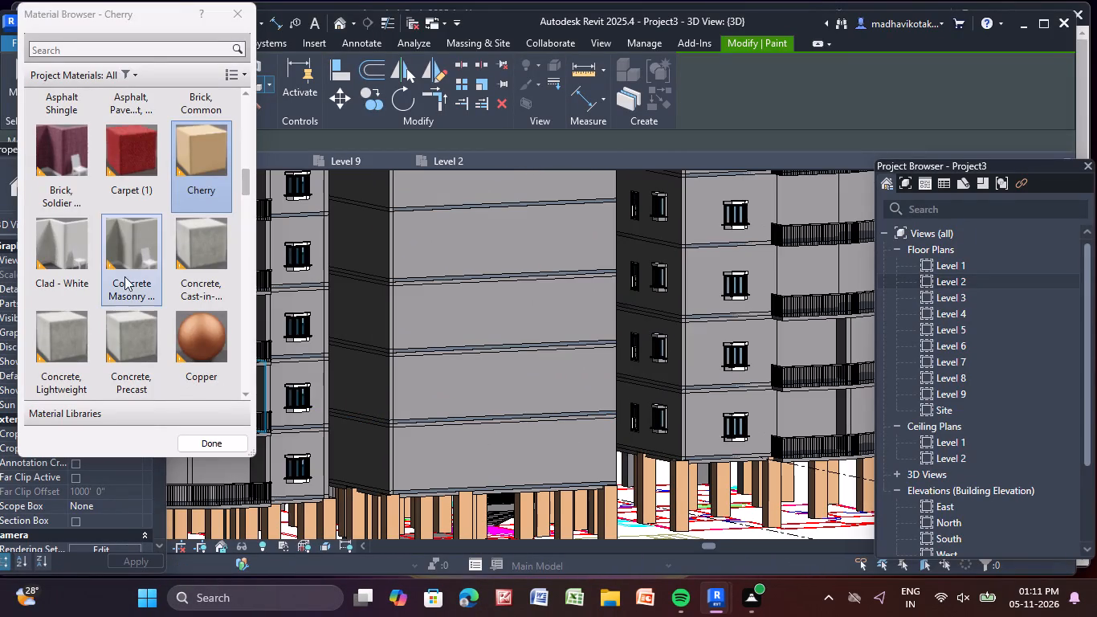
pyautogui.scroll(1, 149, 183)
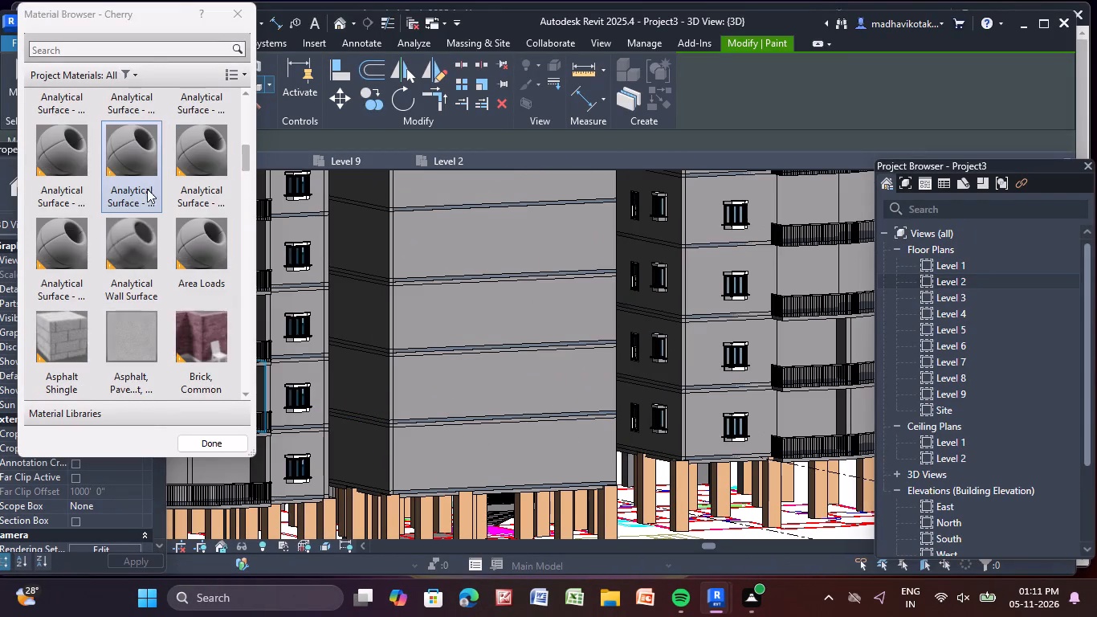
pyautogui.scroll(5, 145, 194)
pyautogui.scroll(-2, 148, 210)
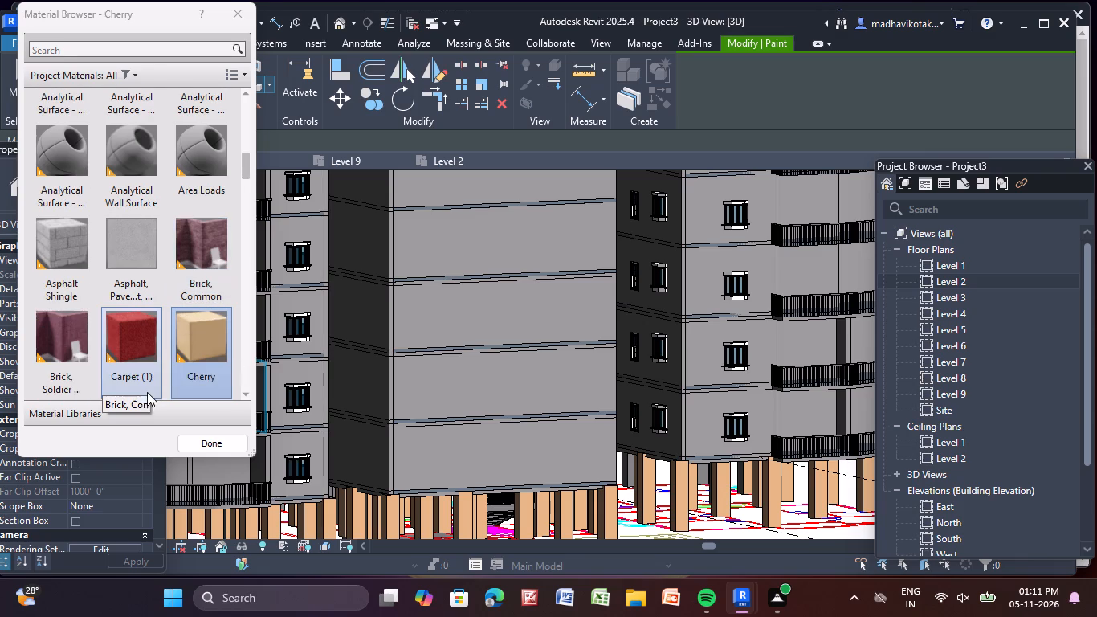
pyautogui.click(138, 337)
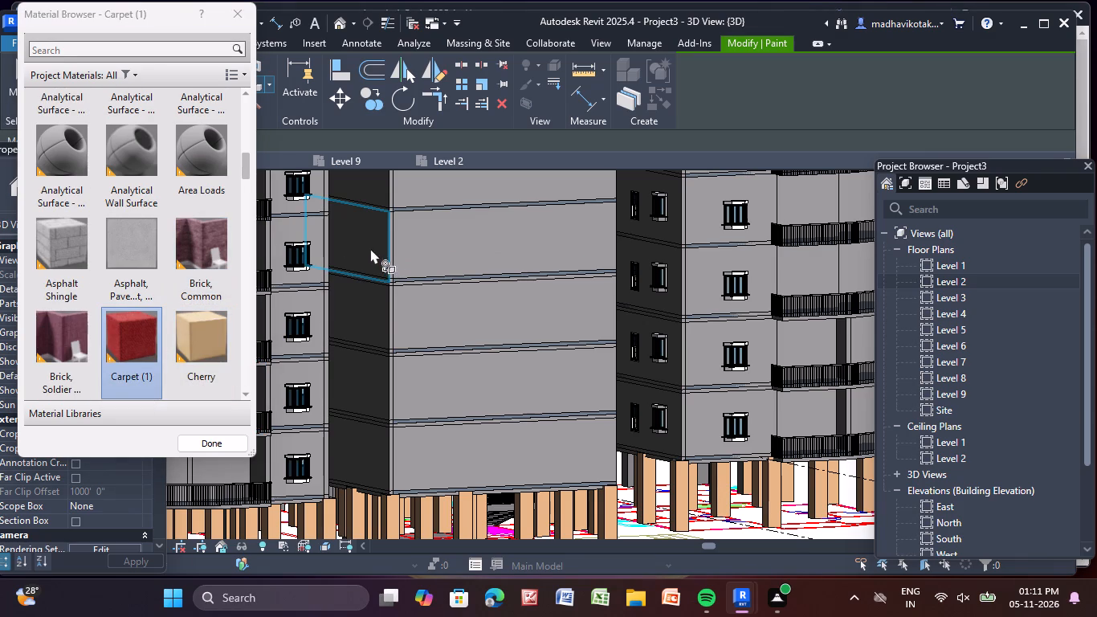
pyautogui.click(370, 248)
pyautogui.scroll(10, 369, 296)
pyautogui.click(373, 300)
pyautogui.scroll(-5, 374, 343)
pyautogui.moveTo(365, 370); pyautogui.dragTo(373, 208, button='middle')
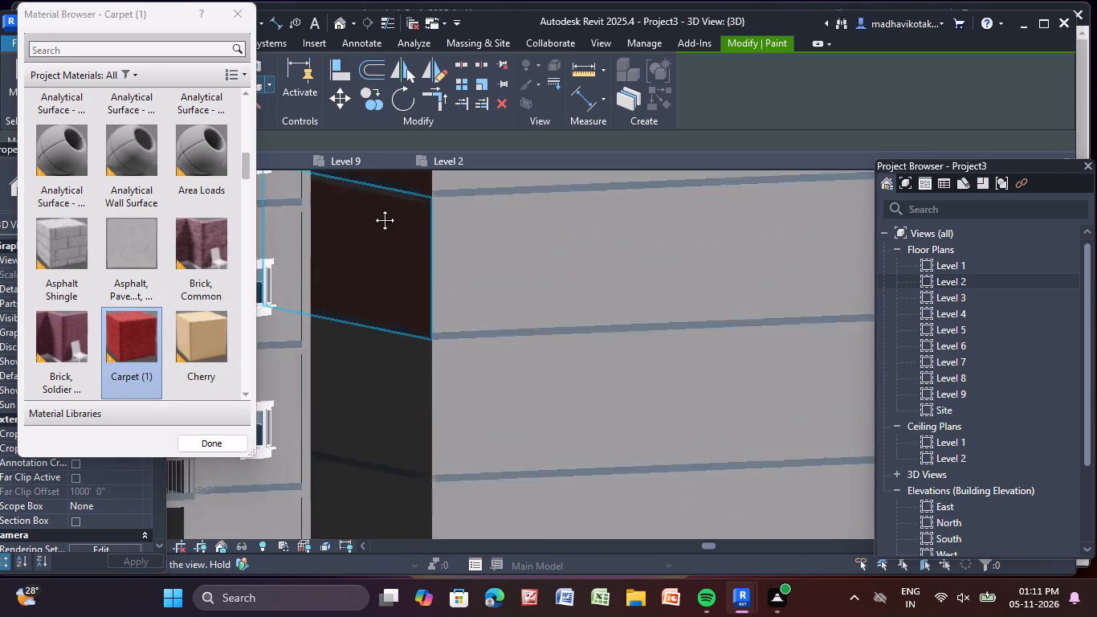
pyautogui.moveTo(373, 208); pyautogui.dragTo(371, 201, button='middle')
pyautogui.moveTo(357, 313); pyautogui.dragTo(357, 333)
pyautogui.click(357, 463)
# Paint the front wall faces of the central block's two lowest storeys with Carpet (1).
pyautogui.scroll(-4, 368, 458)
pyautogui.moveTo(365, 449); pyautogui.dragTo(333, 276, button='middle')
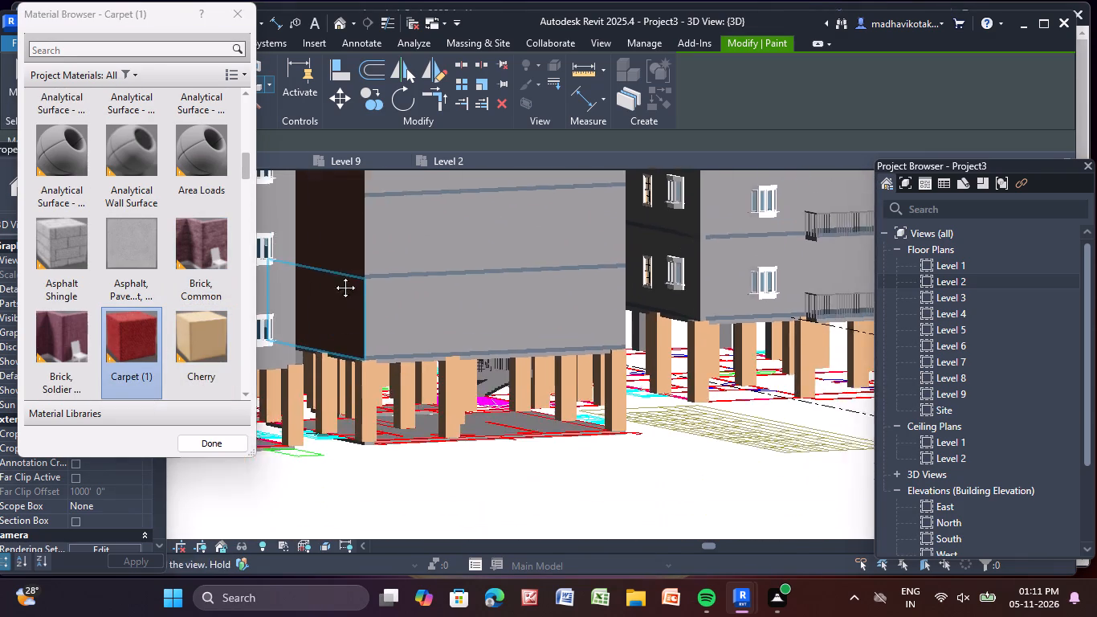
pyautogui.moveTo(333, 276); pyautogui.dragTo(332, 276, button='middle')
pyautogui.scroll(4, 374, 299)
pyautogui.click(410, 304)
pyautogui.moveTo(407, 315); pyautogui.dragTo(315, 522, button='middle')
pyautogui.click(367, 374)
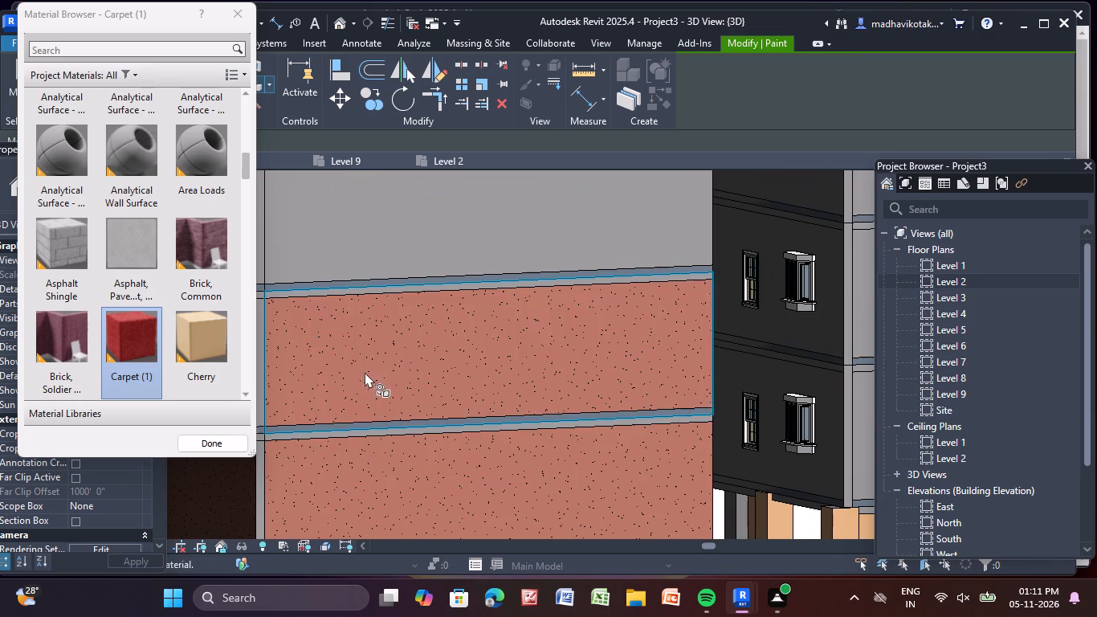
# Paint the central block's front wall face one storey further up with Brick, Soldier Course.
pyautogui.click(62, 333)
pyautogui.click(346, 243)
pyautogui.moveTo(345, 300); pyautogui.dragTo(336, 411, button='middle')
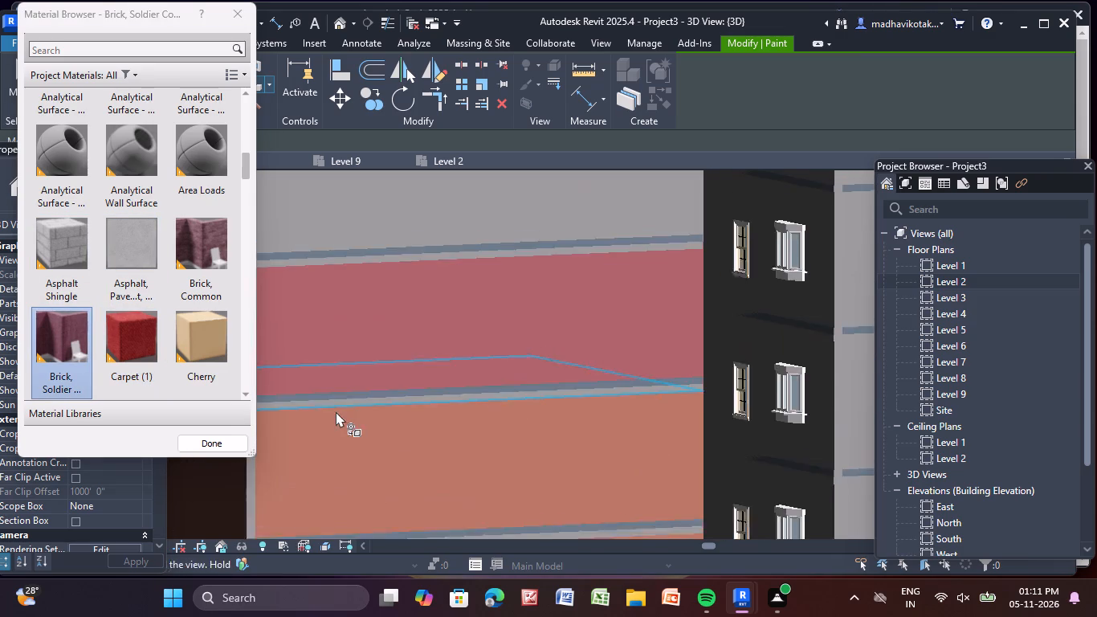
# Paint the central block's remaining front wall faces up to the roof with Carpet (1), including the Brick, Soldier Course one.
pyautogui.click(149, 349)
pyautogui.click(370, 508)
pyautogui.doubleClick(380, 471)
pyautogui.click(374, 468)
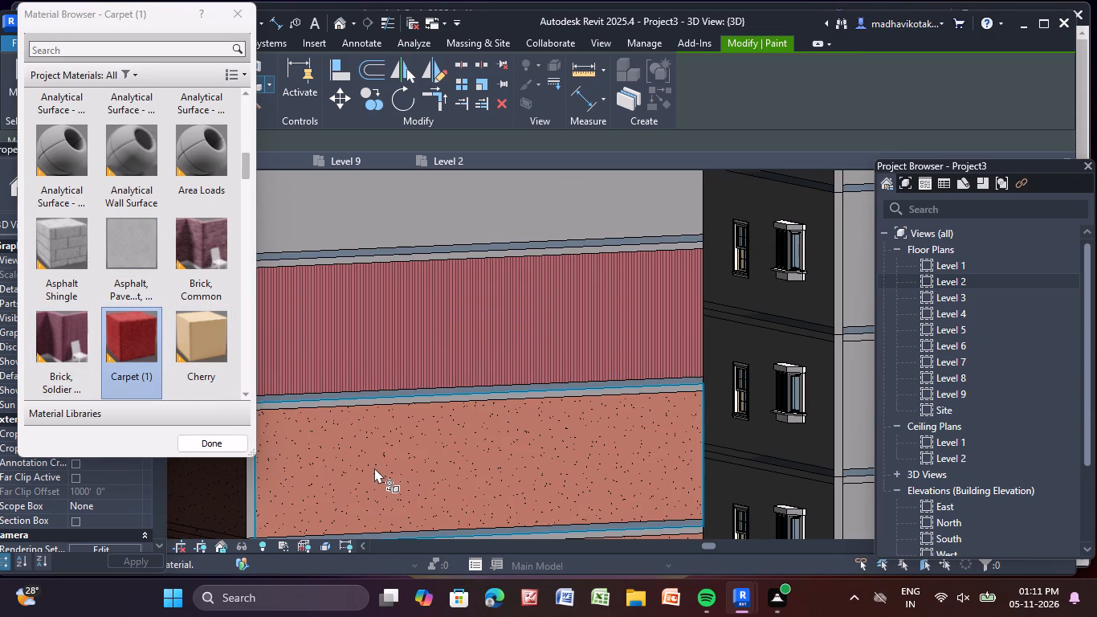
pyautogui.click(373, 467)
pyautogui.click(392, 346)
pyautogui.moveTo(387, 369); pyautogui.dragTo(393, 489, button='middle')
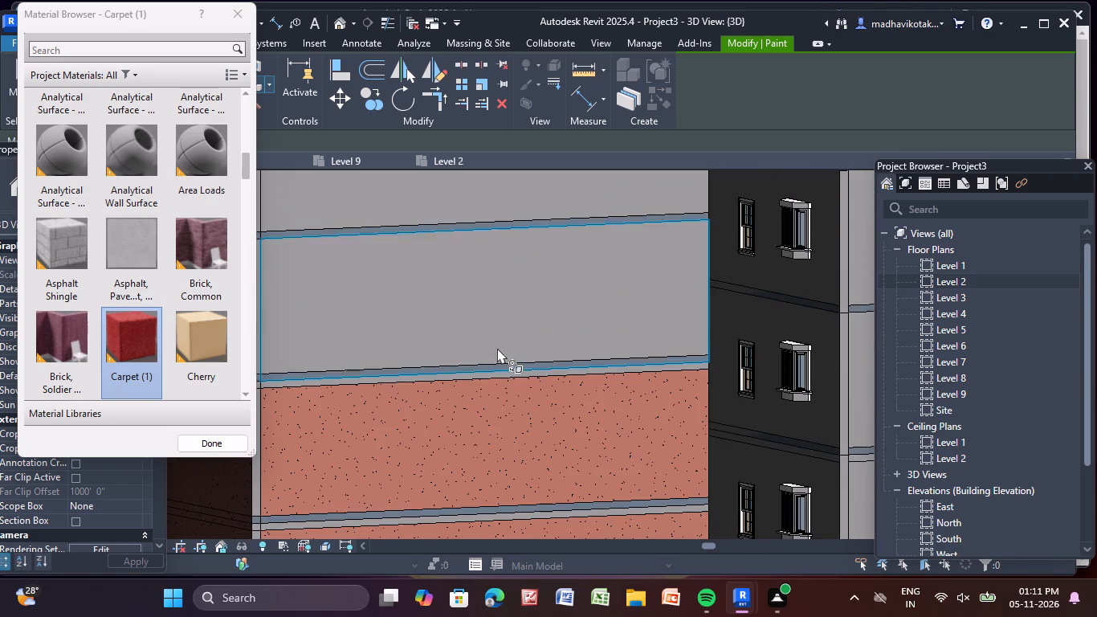
pyautogui.click(497, 348)
pyautogui.moveTo(466, 249); pyautogui.dragTo(460, 372)
pyautogui.moveTo(462, 329); pyautogui.dragTo(389, 517, button='middle')
pyautogui.click(439, 326)
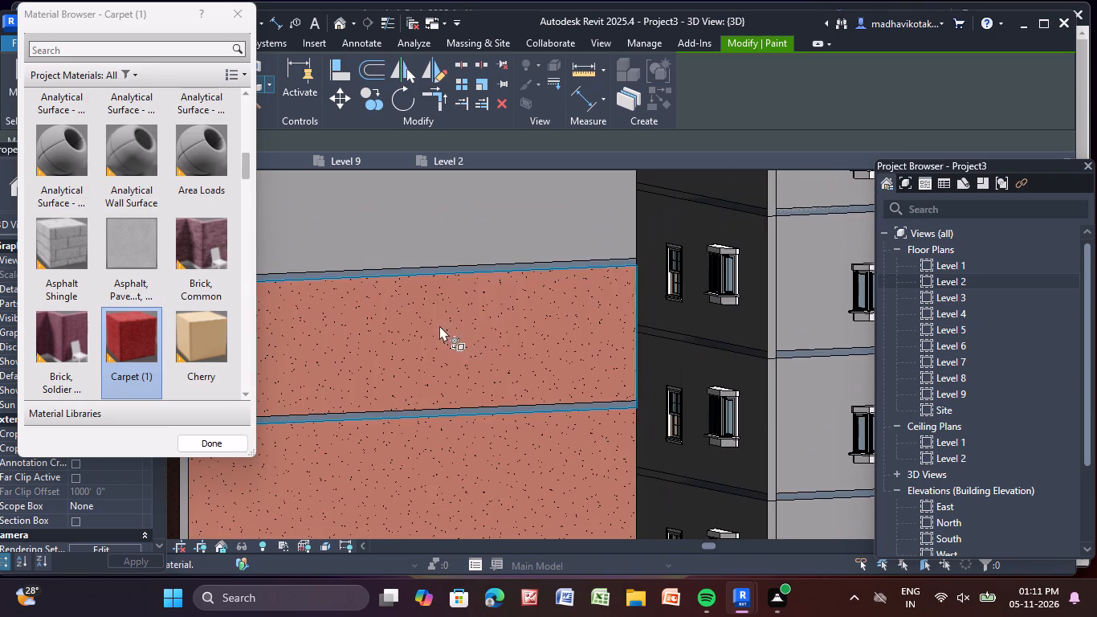
pyautogui.moveTo(420, 388); pyautogui.dragTo(434, 573, button='middle')
pyautogui.click(482, 398)
pyautogui.click(427, 223)
# Paint the unpainted side faces on the central block's upper storeys with Carpet (1).
pyautogui.scroll(-3, 423, 231)
pyautogui.moveTo(410, 289); pyautogui.dragTo(389, 446, button='middle')
pyautogui.scroll(-8, 407, 413)
pyautogui.moveTo(412, 439); pyautogui.dragTo(746, 348, button='middle')
pyautogui.scroll(5, 745, 349)
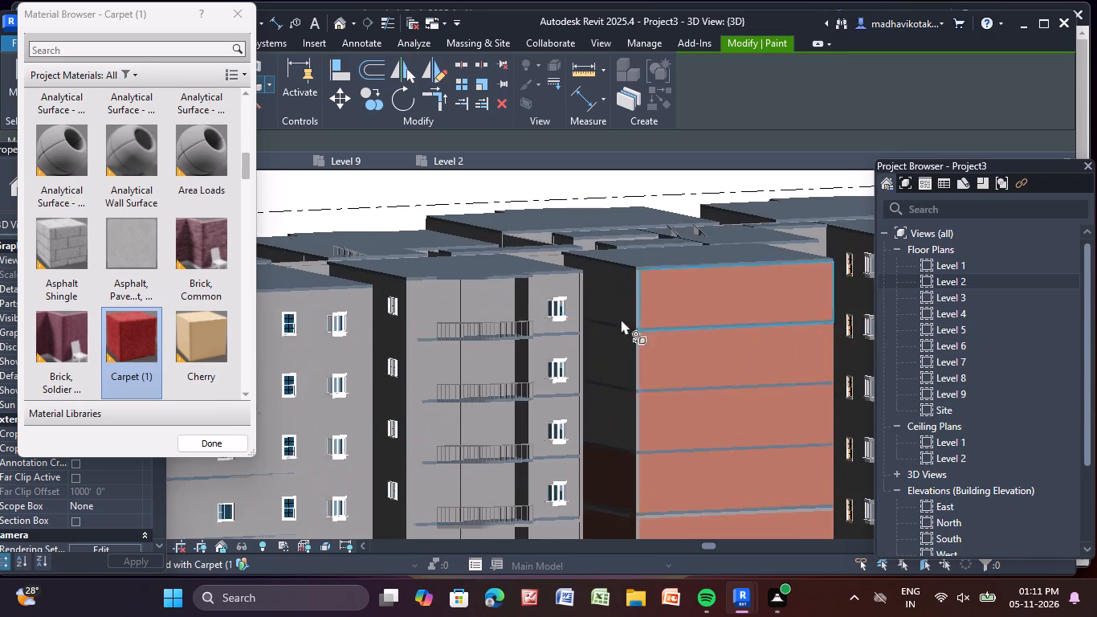
pyautogui.scroll(9, 603, 311)
pyautogui.click(635, 307)
pyautogui.click(622, 431)
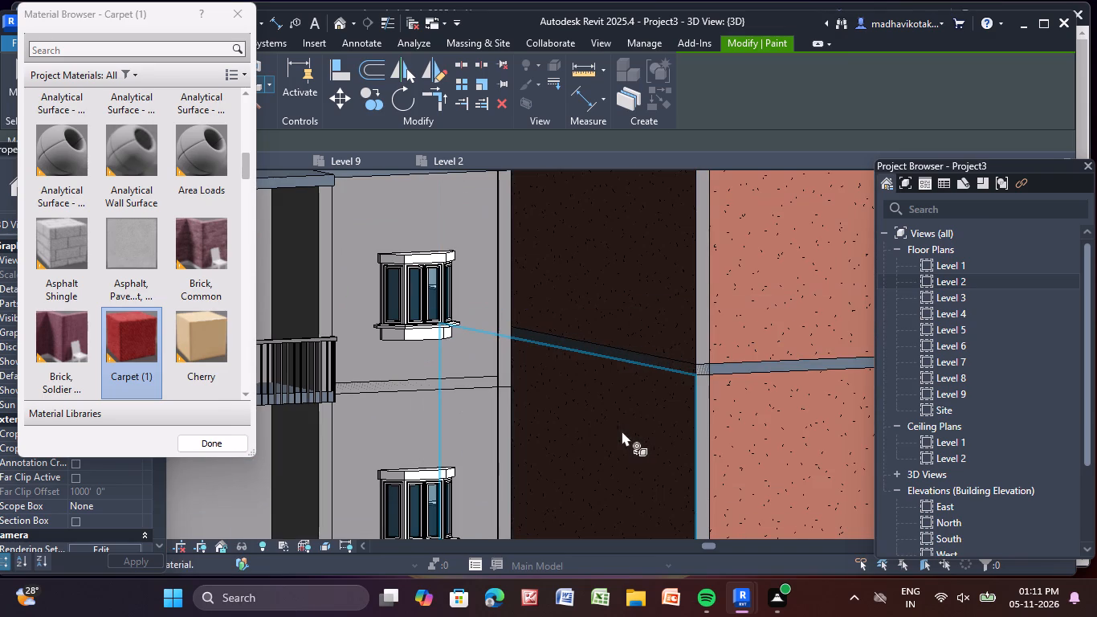
pyautogui.scroll(-2, 606, 395)
pyautogui.scroll(1, 610, 397)
pyautogui.scroll(-1, 610, 398)
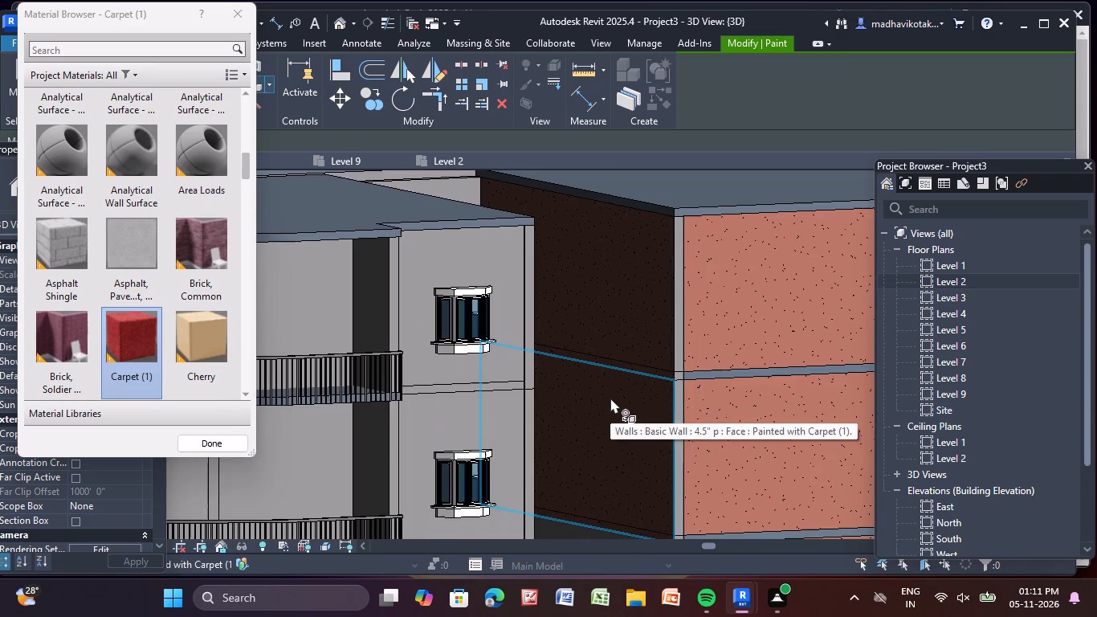
pyautogui.moveTo(571, 368); pyautogui.dragTo(435, 159, button='middle')
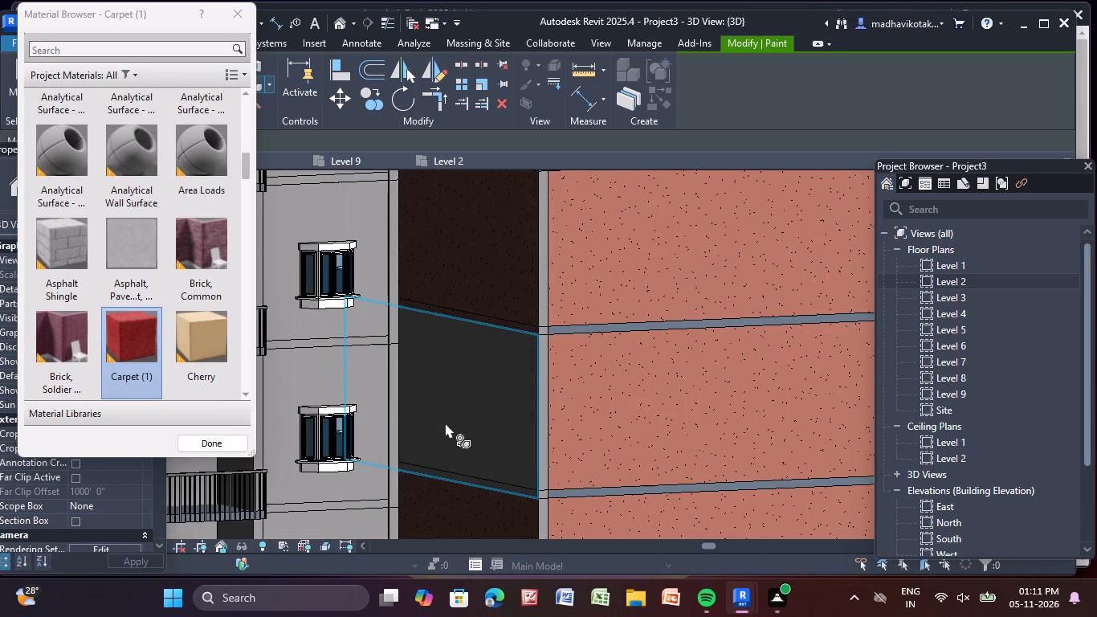
pyautogui.click(466, 411)
# Paint the narrow front corner strips on three consecutive storeys of the central block with Carpet (1).
pyautogui.scroll(15, 544, 388)
pyautogui.click(561, 339)
pyautogui.scroll(-12, 561, 338)
pyautogui.moveTo(555, 359); pyautogui.dragTo(462, 521, button='middle')
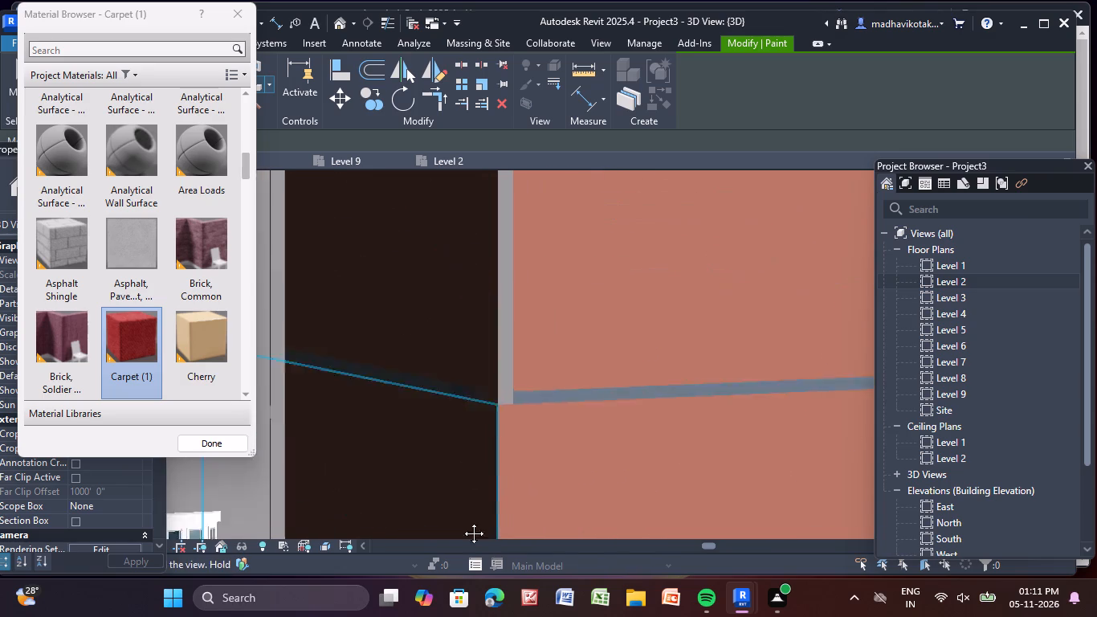
pyautogui.moveTo(462, 521); pyautogui.dragTo(426, 574, button='middle')
pyautogui.scroll(10, 400, 352)
pyautogui.click(450, 323)
pyautogui.scroll(-5, 450, 323)
pyautogui.moveTo(448, 345); pyautogui.dragTo(343, 616, button='middle')
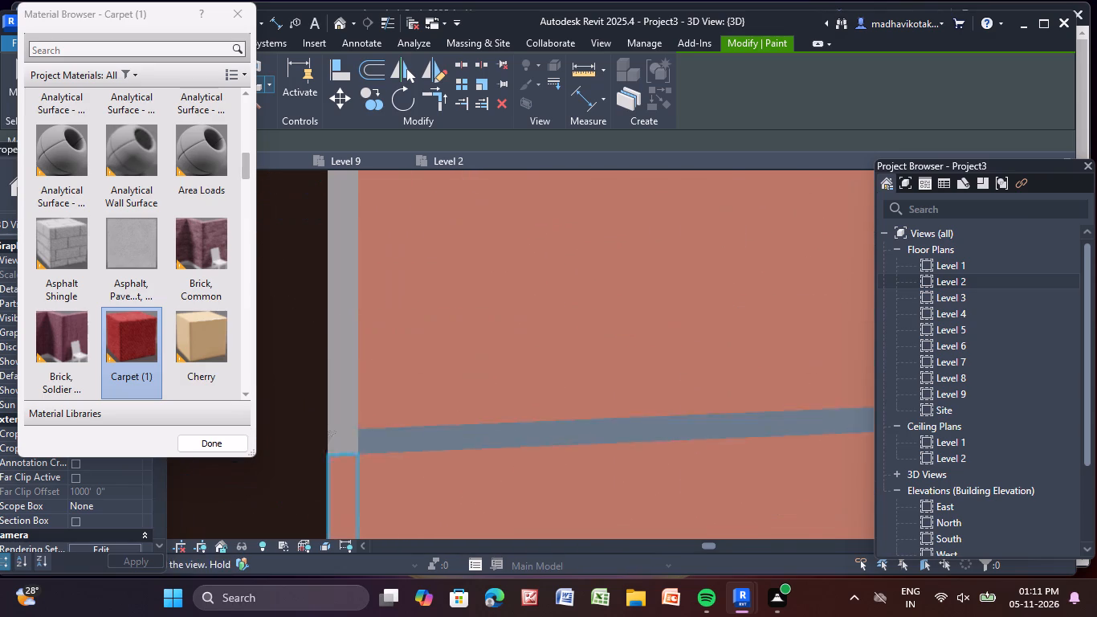
pyautogui.moveTo(343, 616); pyautogui.dragTo(339, 616, button='middle')
pyautogui.scroll(4, 314, 223)
pyautogui.moveTo(359, 304); pyautogui.dragTo(354, 313)
pyautogui.scroll(-5, 393, 325)
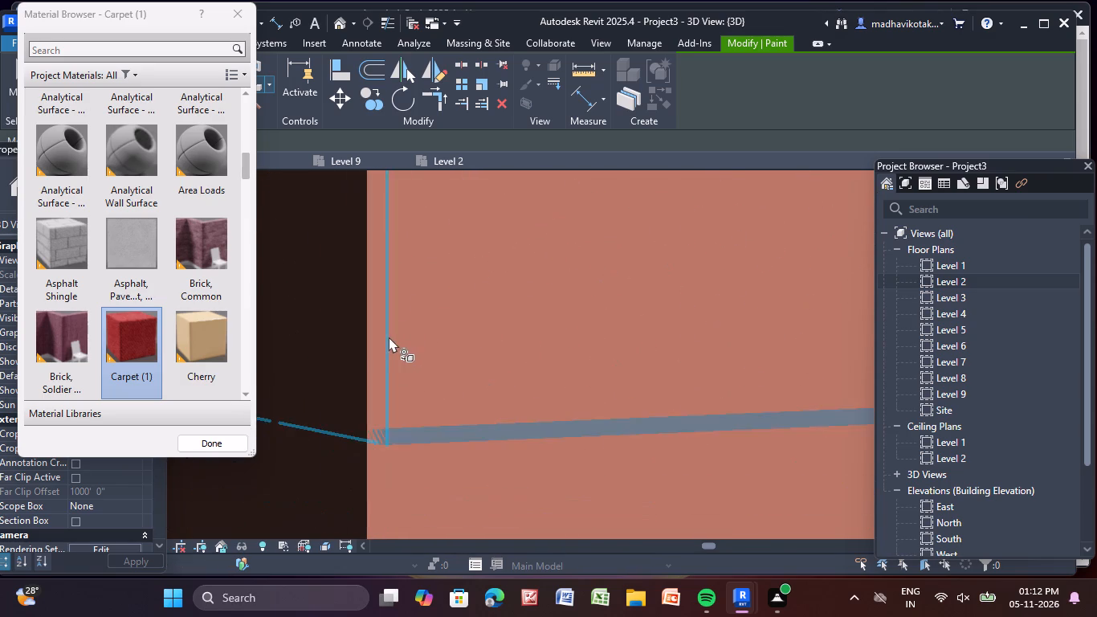
# Paint the narrow front corner strips on two lower storeys of the central block with Carpet (1).
pyautogui.scroll(-18, 389, 337)
pyautogui.moveTo(434, 374); pyautogui.dragTo(358, 88, button='middle')
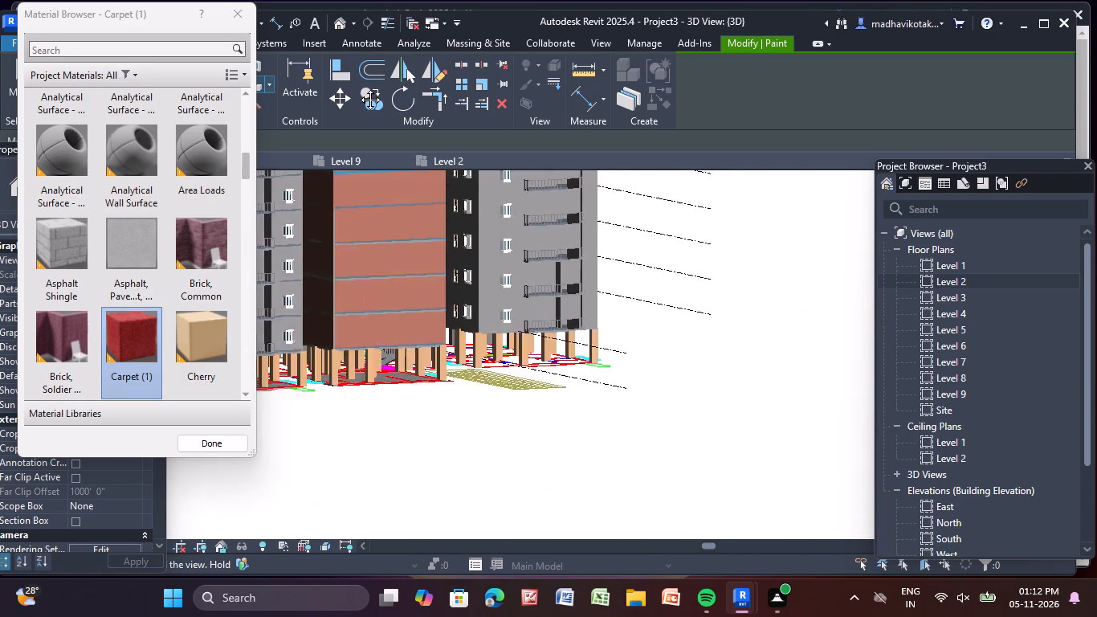
pyautogui.moveTo(358, 88); pyautogui.dragTo(360, 88, button='middle')
pyautogui.scroll(18, 341, 272)
pyautogui.scroll(3, 369, 268)
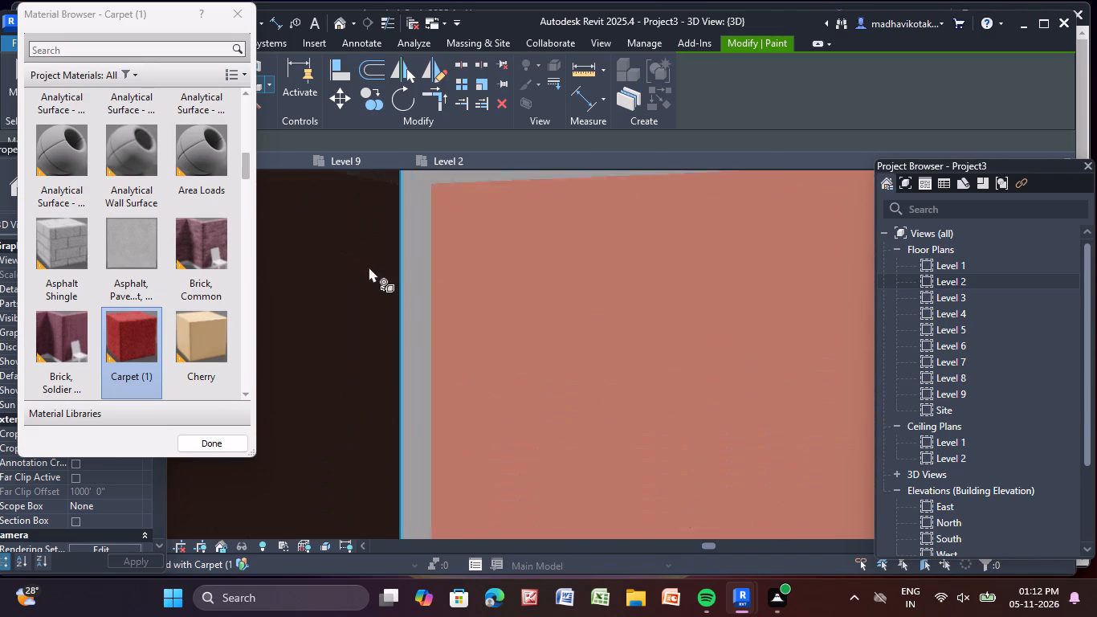
pyautogui.scroll(7, 369, 267)
pyautogui.click(485, 252)
pyautogui.scroll(-6, 482, 254)
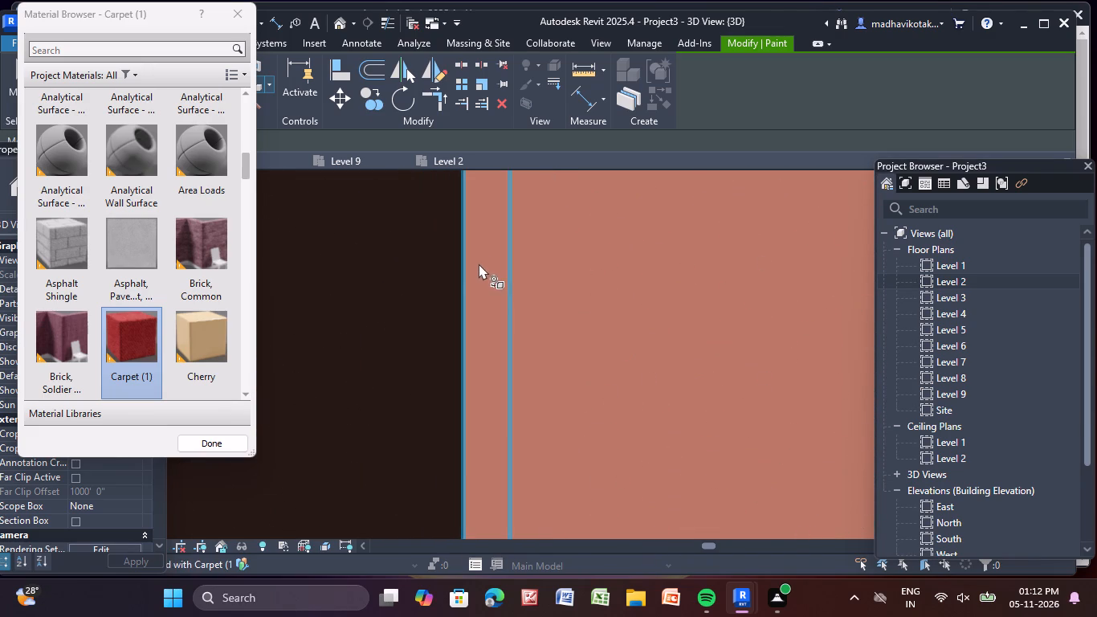
pyautogui.moveTo(474, 280); pyautogui.dragTo(276, 616, button='middle')
pyautogui.click(291, 340)
# Paint the grey corner strips still left between the central block's front and side walls with Carpet (1).
pyautogui.scroll(-5, 291, 340)
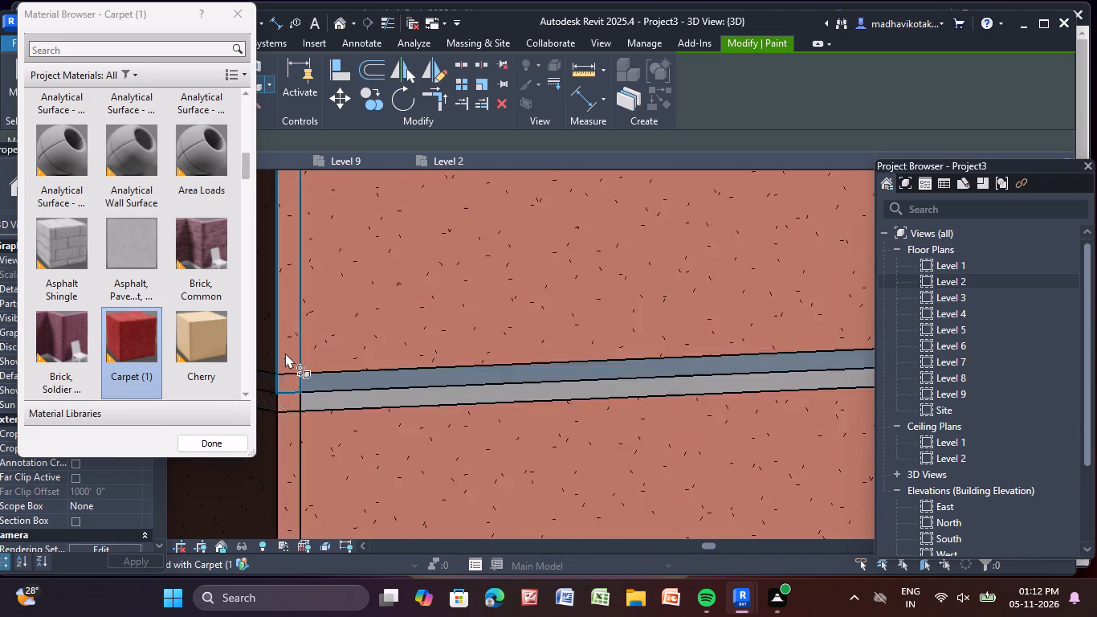
pyautogui.scroll(-7, 285, 353)
pyautogui.moveTo(332, 353); pyautogui.dragTo(409, 615, button='middle')
pyautogui.scroll(4, 383, 415)
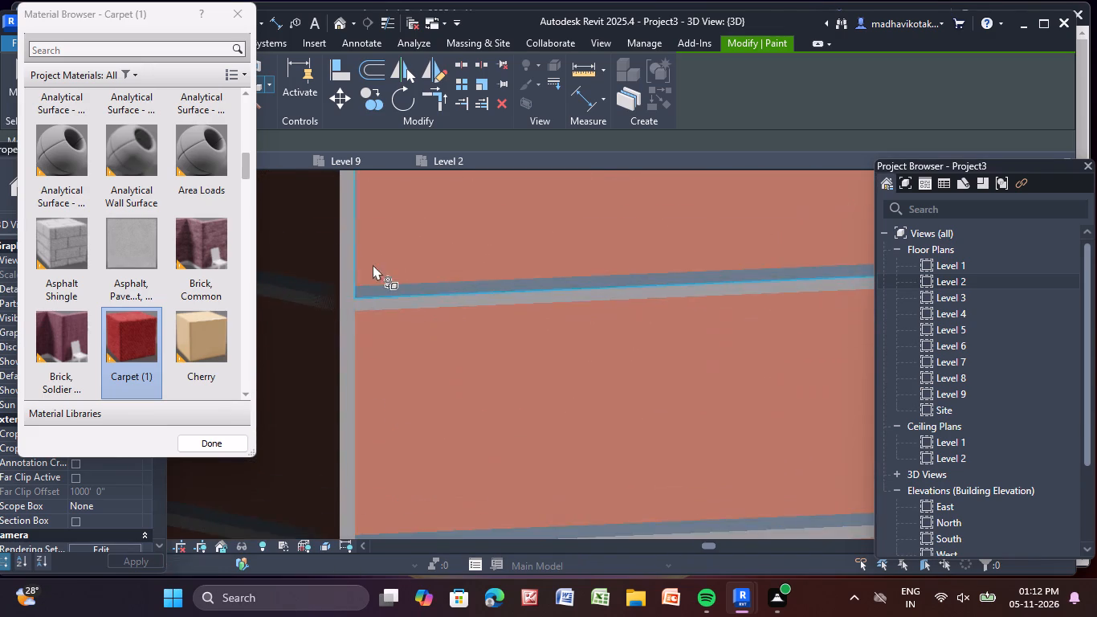
pyautogui.scroll(3, 339, 243)
pyautogui.click(351, 245)
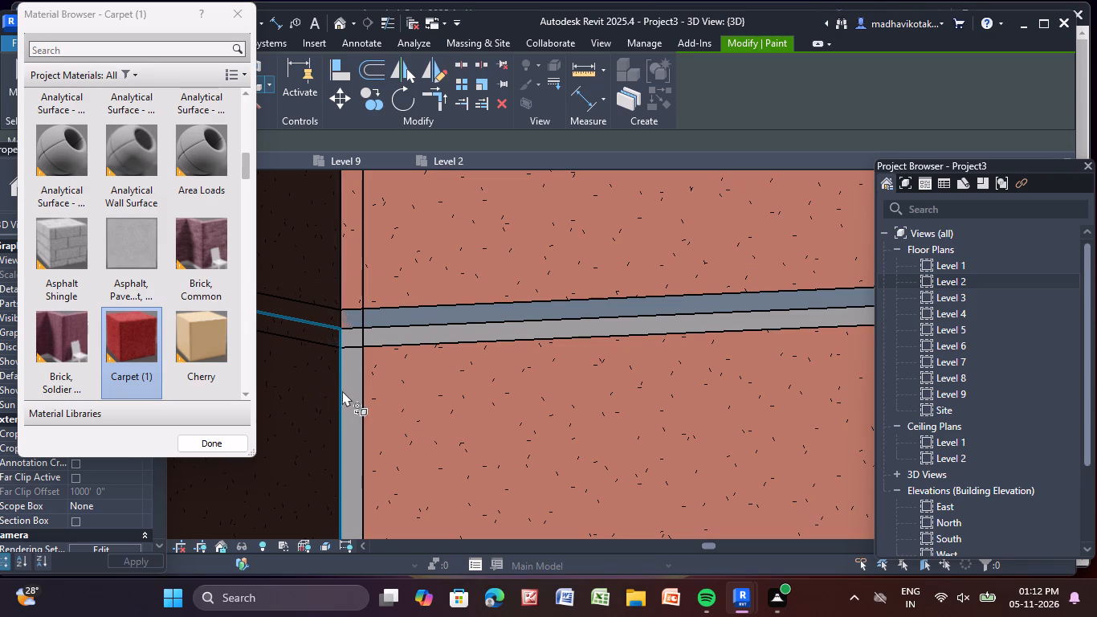
pyautogui.click(345, 393)
pyautogui.scroll(9, 349, 393)
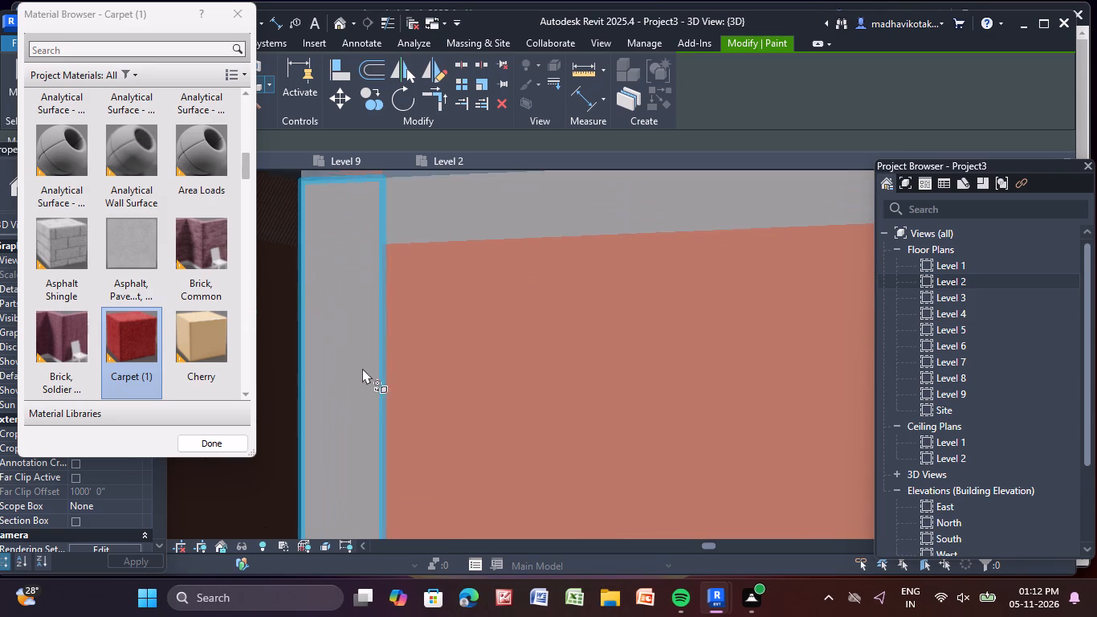
pyautogui.click(357, 365)
# Paint the light grey strip and the blue-grey slab edge between two storeys of the central block's front with Carpet (1).
pyautogui.scroll(-8, 357, 365)
pyautogui.scroll(8, 501, 268)
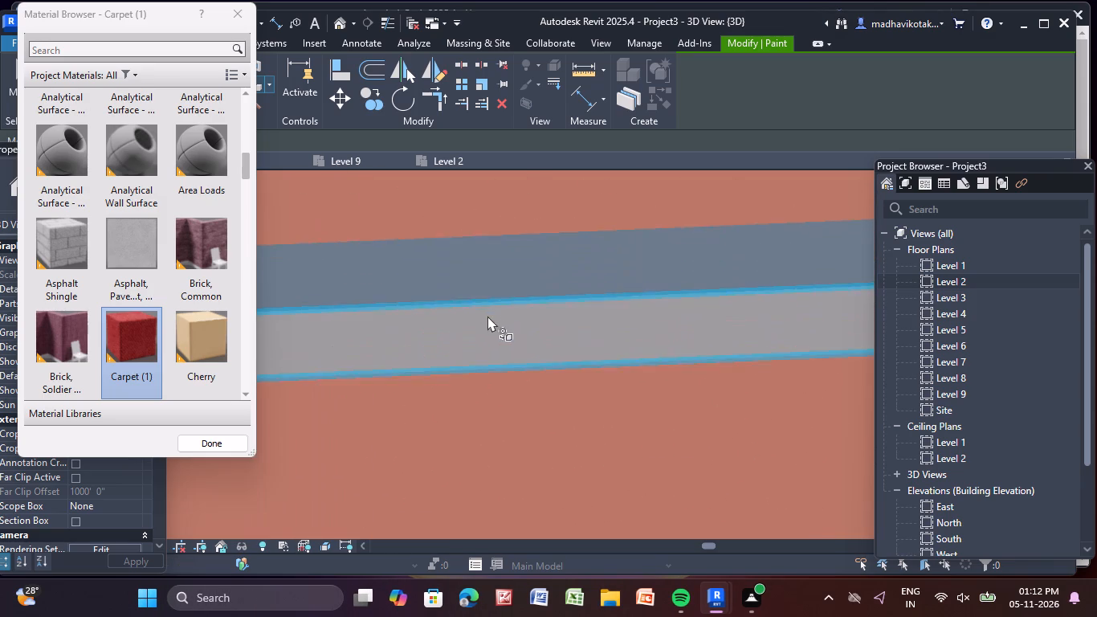
pyautogui.click(470, 332)
pyautogui.scroll(-6, 475, 337)
pyautogui.scroll(10, 524, 275)
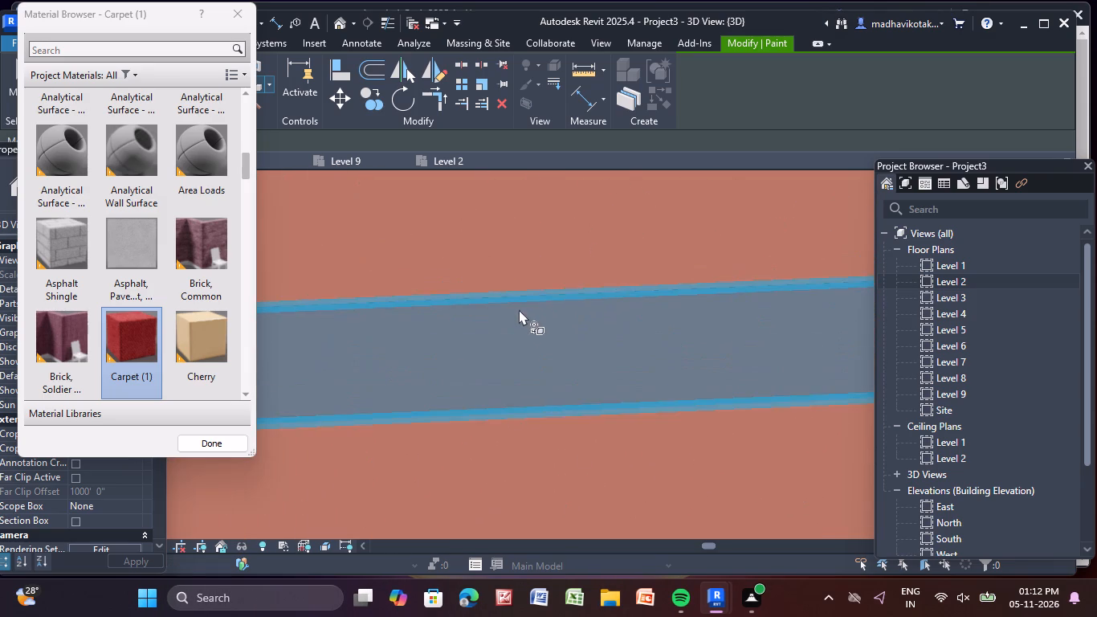
pyautogui.click(450, 337)
pyautogui.scroll(-20, 454, 340)
pyautogui.scroll(-7, 454, 340)
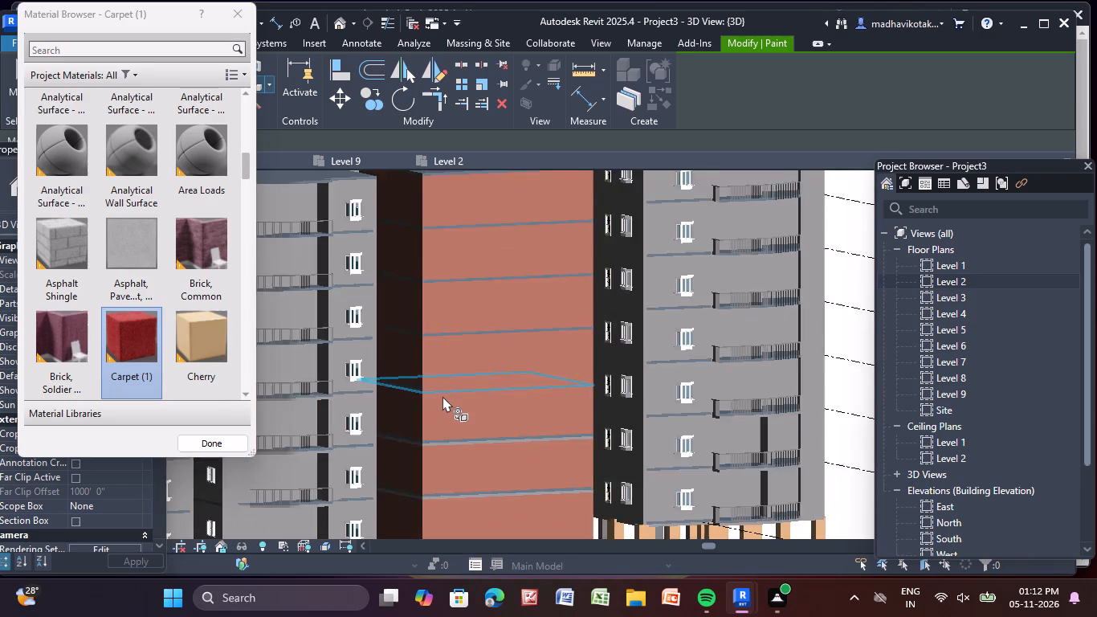
pyautogui.scroll(-2, 442, 397)
pyautogui.scroll(1, 439, 395)
pyautogui.moveTo(439, 395); pyautogui.dragTo(367, 333, button='middle')
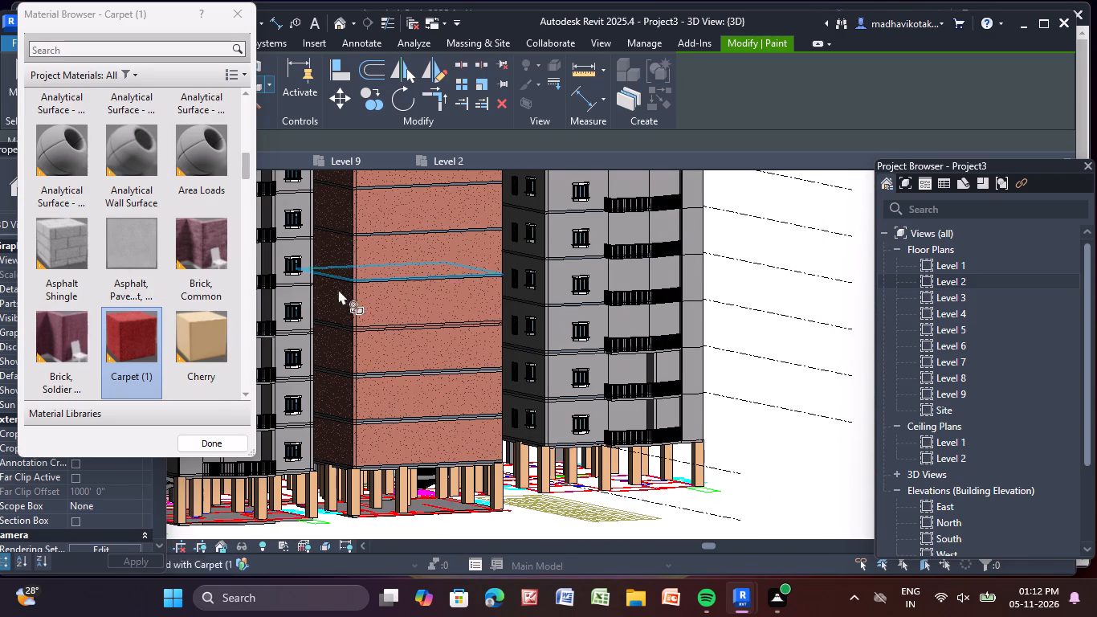
# Paint the end wall face beside the curved balconies and the wall faces behind two balcony levels with Asphalt Shingle.
pyautogui.click(50, 227)
pyautogui.scroll(2, 681, 230)
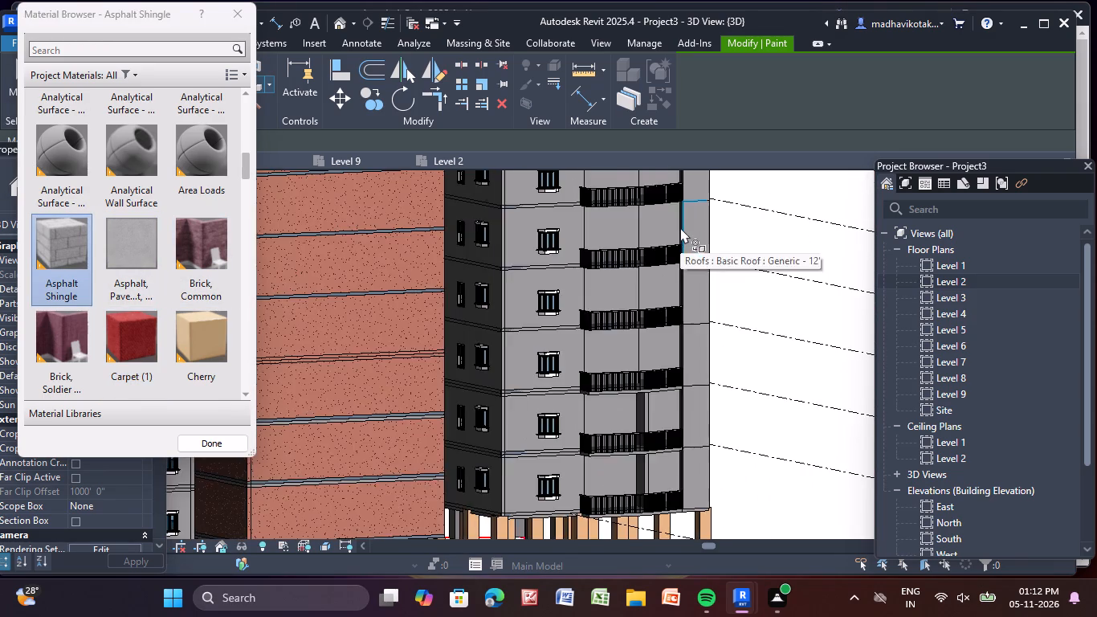
pyautogui.scroll(3, 680, 227)
pyautogui.click(703, 229)
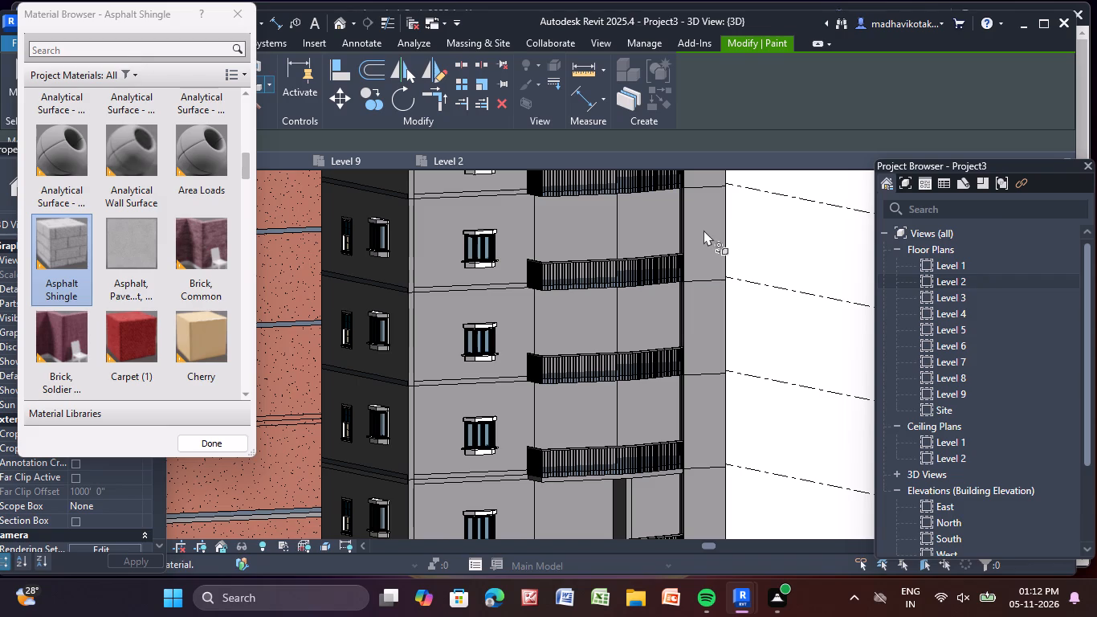
pyautogui.scroll(4, 697, 243)
pyautogui.click(697, 243)
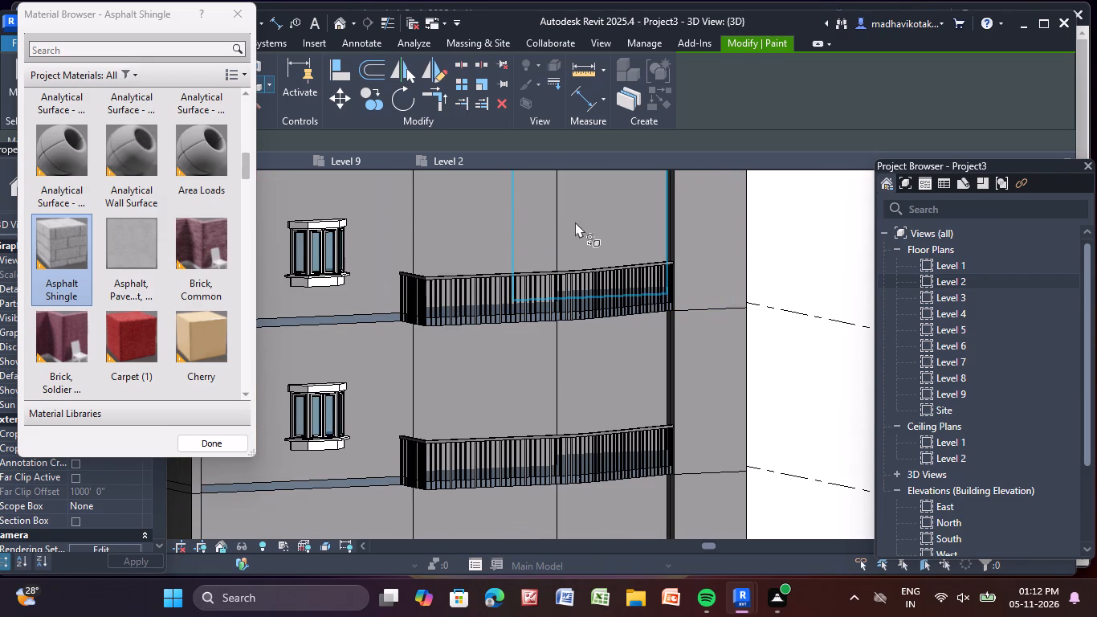
pyautogui.click(575, 222)
pyautogui.click(472, 224)
pyautogui.click(488, 376)
pyautogui.click(621, 361)
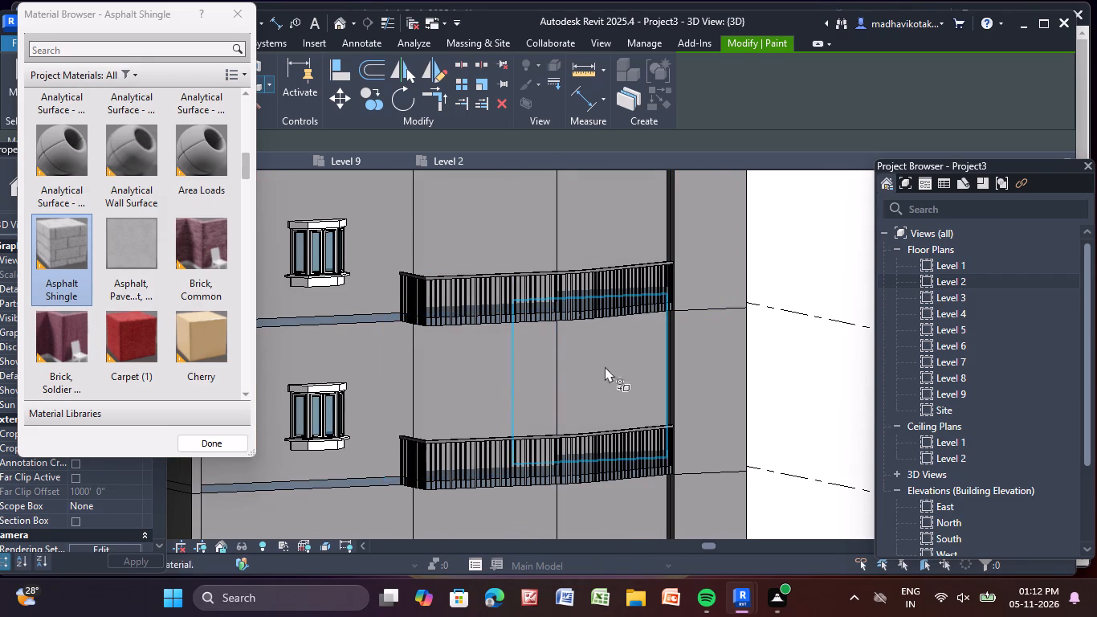
# Paint the inner wall face above the lower visible curved balcony with the Asphalt, Pavement material.
pyautogui.click(119, 266)
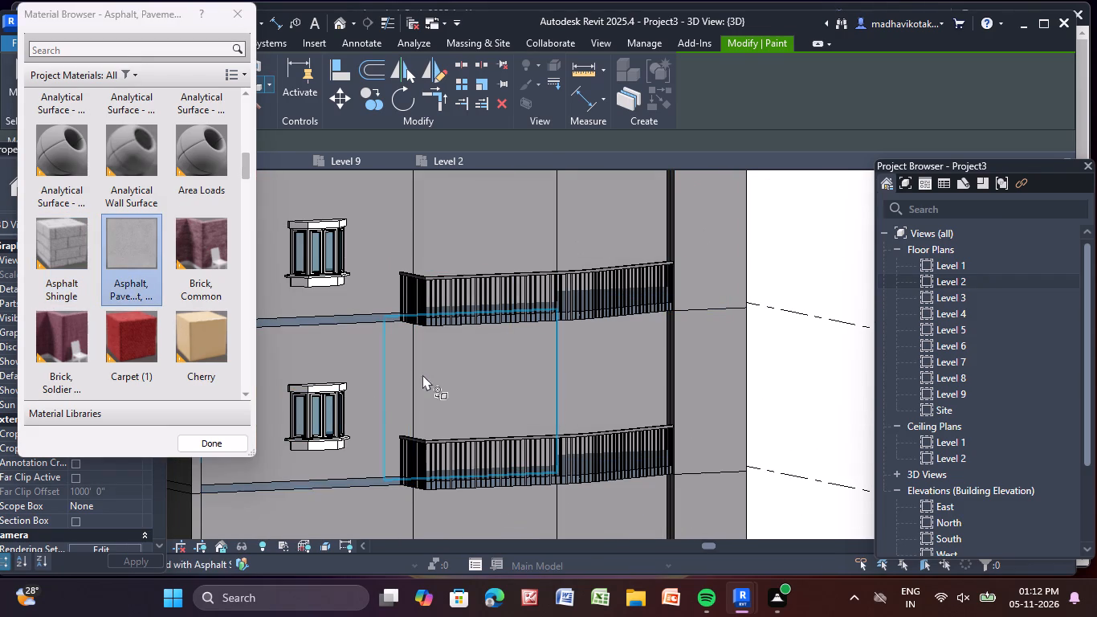
pyautogui.click(471, 373)
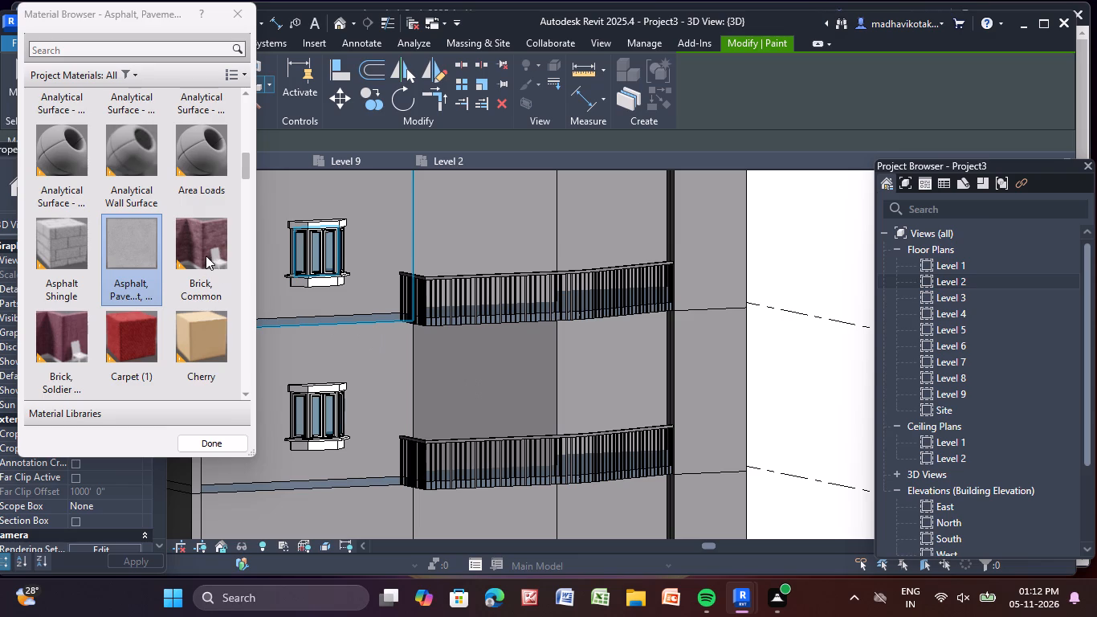
# Paint the wall face beside the curved balcony, between the two balcony railings, with the Area Loads material.
pyautogui.click(203, 163)
pyautogui.click(464, 358)
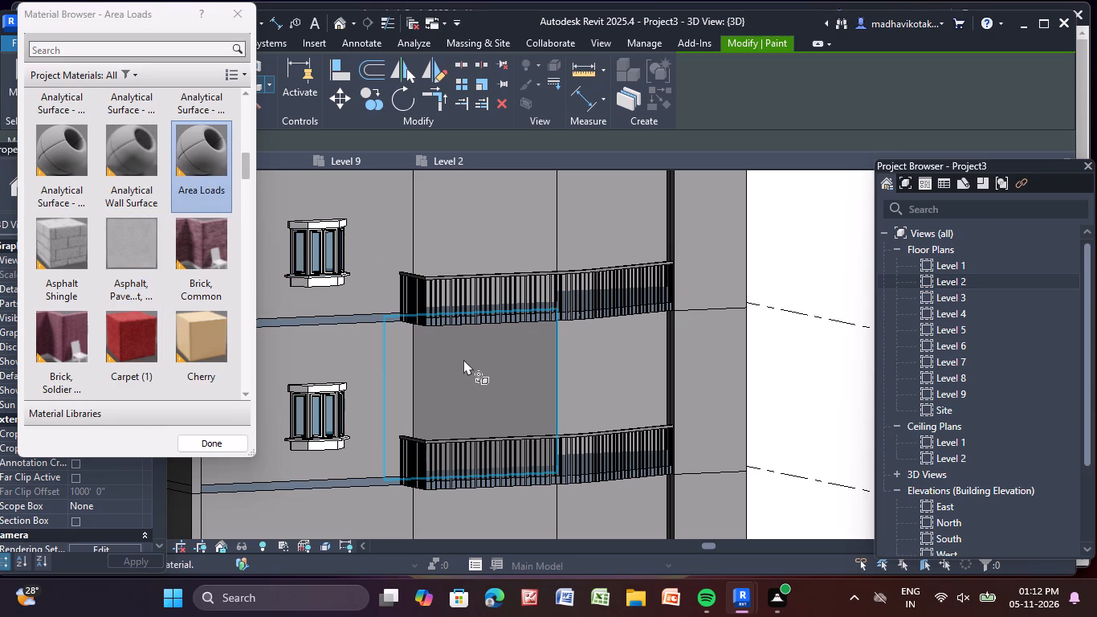
# Paint the front window wall and the outer balcony wall face on that same storey with Analytical Wall Surface.
pyautogui.click(141, 157)
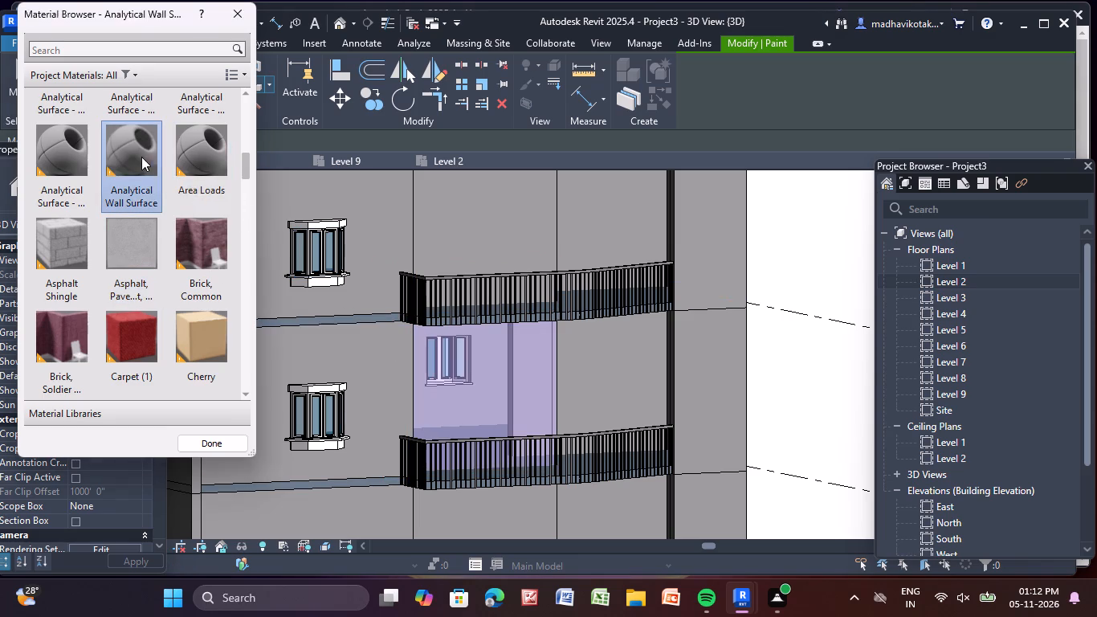
pyautogui.click(361, 391)
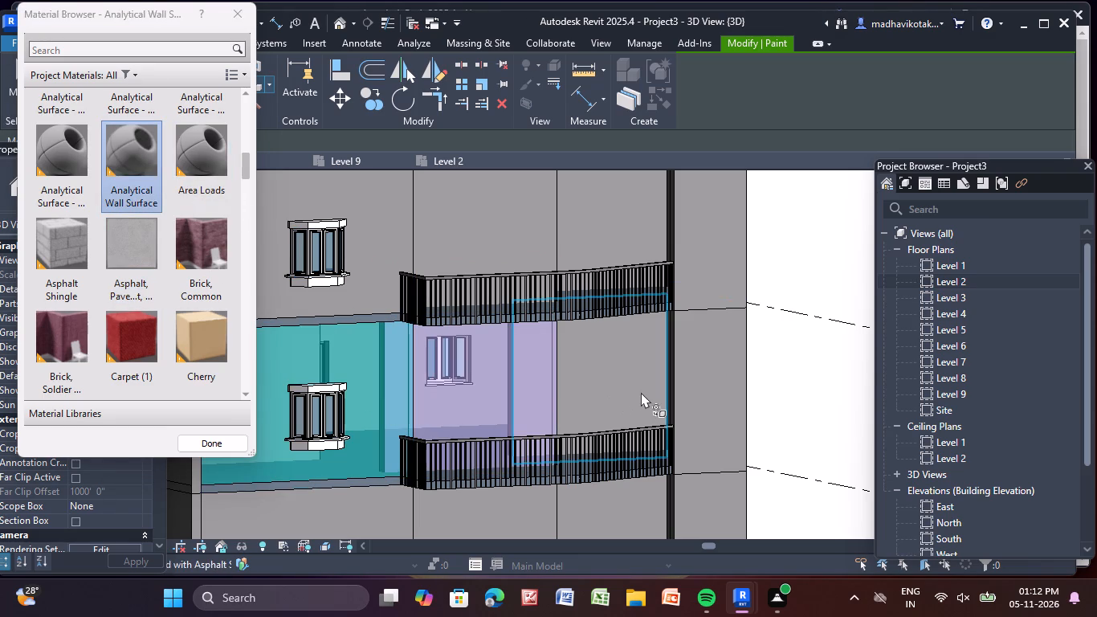
pyautogui.click(641, 392)
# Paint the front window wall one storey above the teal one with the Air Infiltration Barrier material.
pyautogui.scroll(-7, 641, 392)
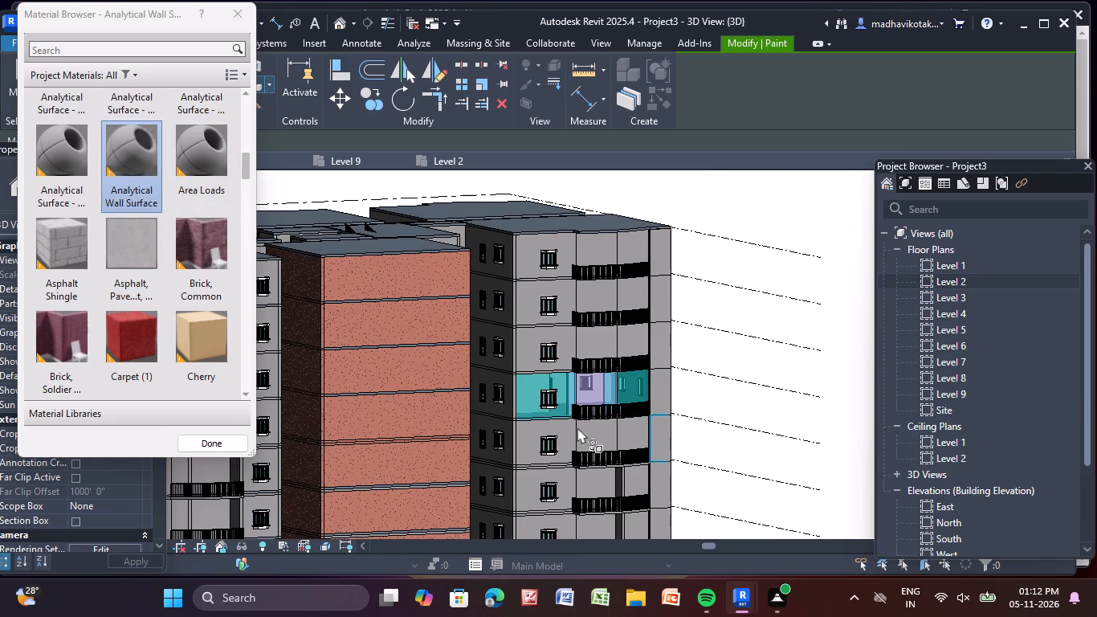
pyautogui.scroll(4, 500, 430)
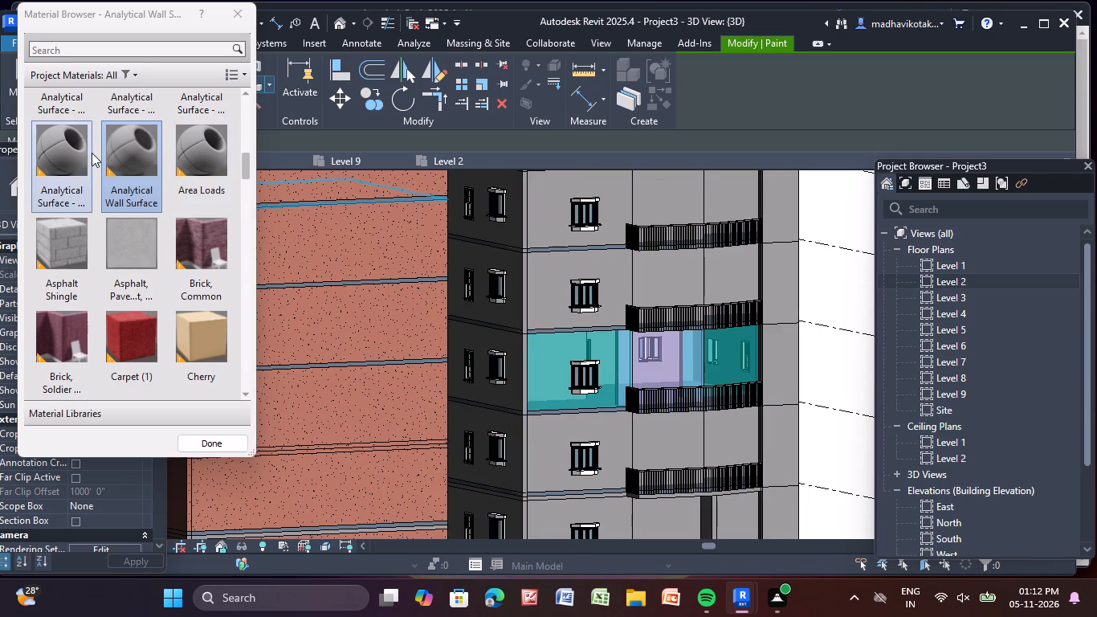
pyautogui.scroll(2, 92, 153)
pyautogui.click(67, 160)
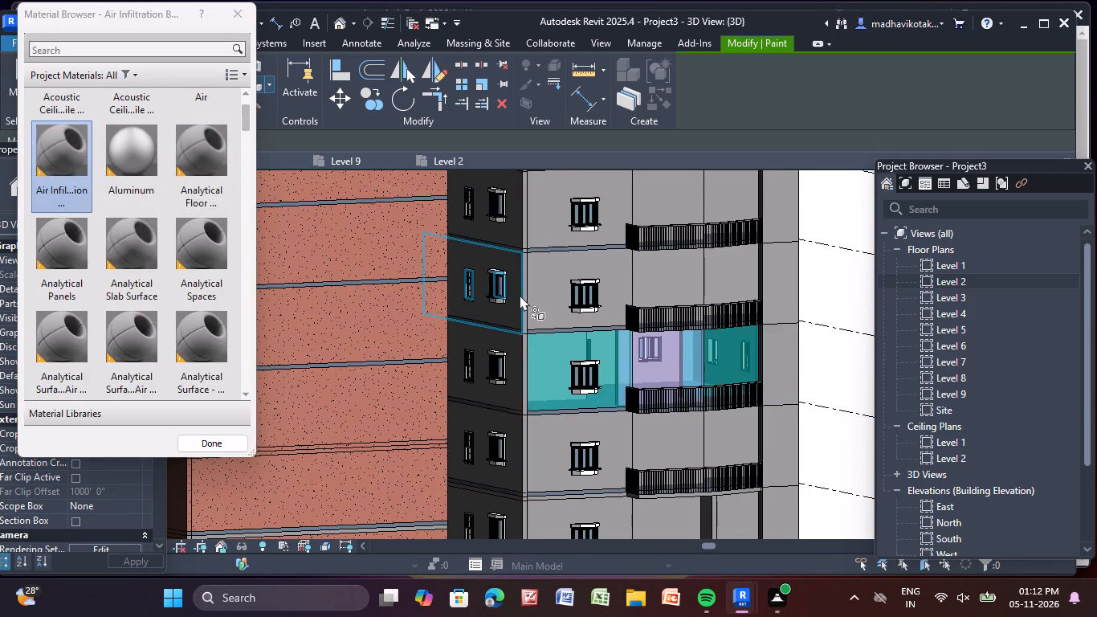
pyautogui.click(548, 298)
# Paint three vertically adjacent front window walls of the balcony block with Parking Stripe, from the storey above the teal wall downward.
pyautogui.scroll(-8, 209, 284)
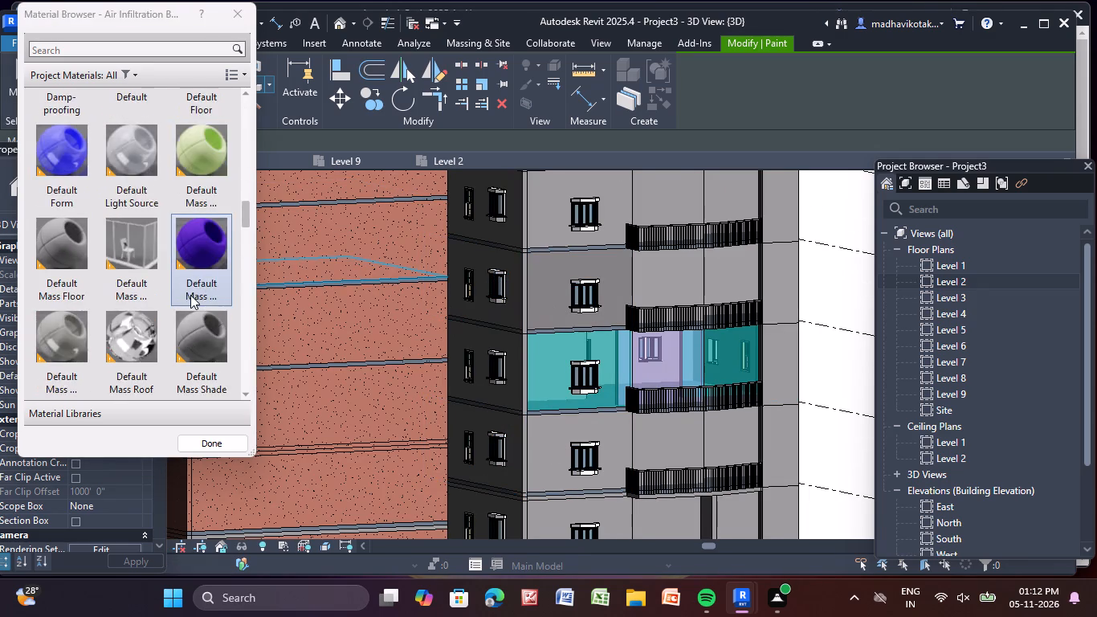
pyautogui.scroll(-5, 190, 295)
pyautogui.scroll(3, 177, 284)
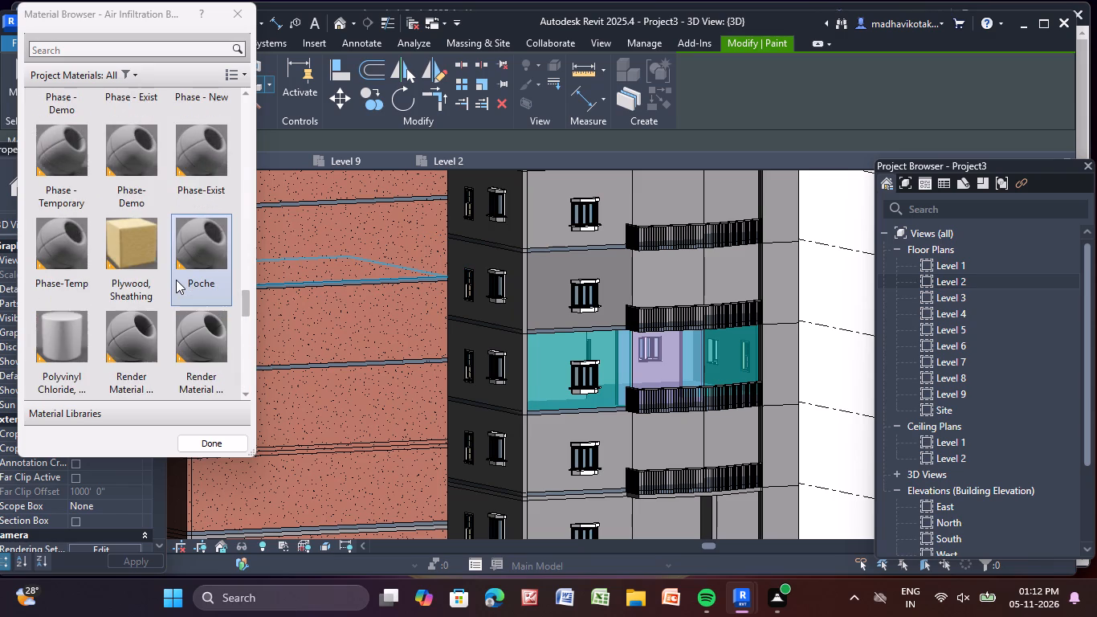
pyautogui.scroll(1, 165, 268)
pyautogui.click(202, 230)
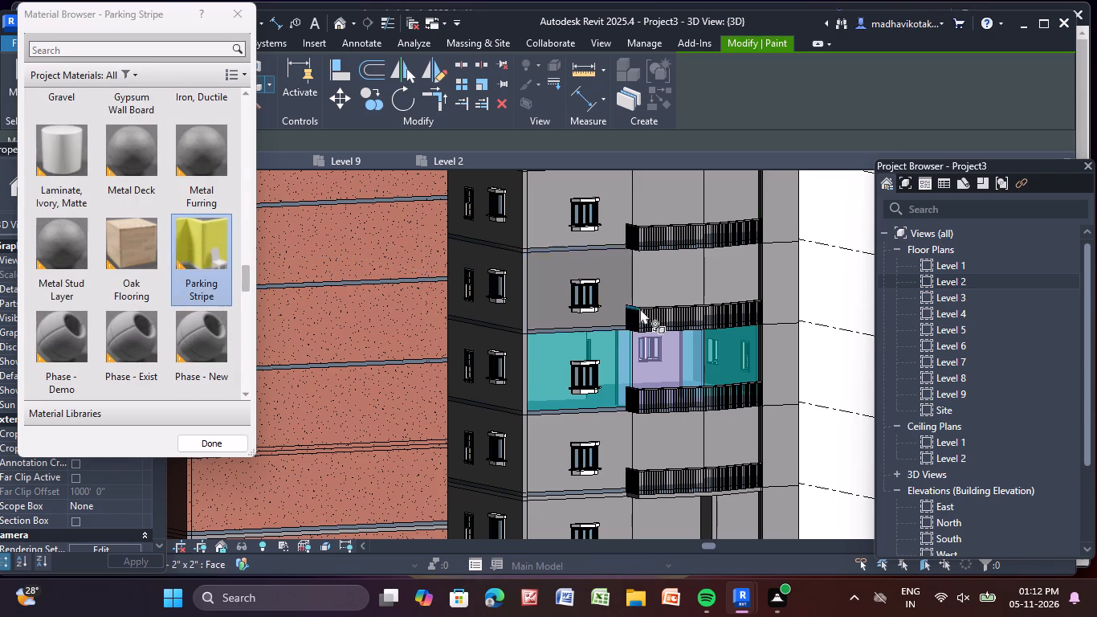
pyautogui.click(539, 284)
pyautogui.click(544, 362)
pyautogui.click(562, 449)
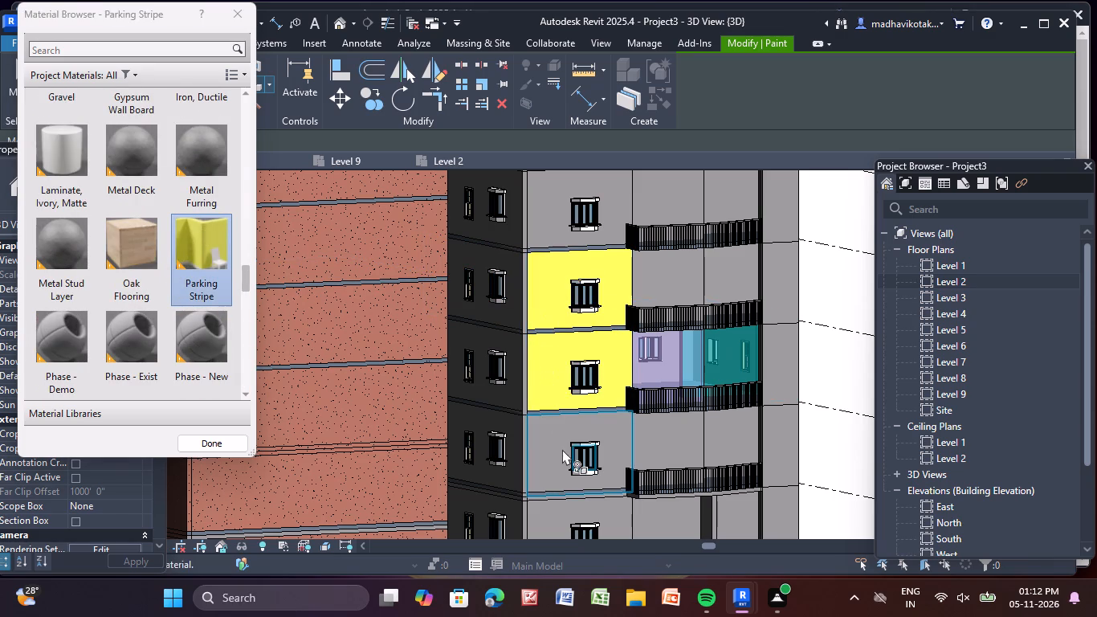
# Paint the lowest front window wall and the two lowest dark side walls of the balcony block with Parking Stripe.
pyautogui.scroll(-5, 550, 463)
pyautogui.moveTo(545, 460); pyautogui.dragTo(511, 312, button='middle')
pyautogui.scroll(2, 523, 366)
pyautogui.click(504, 380)
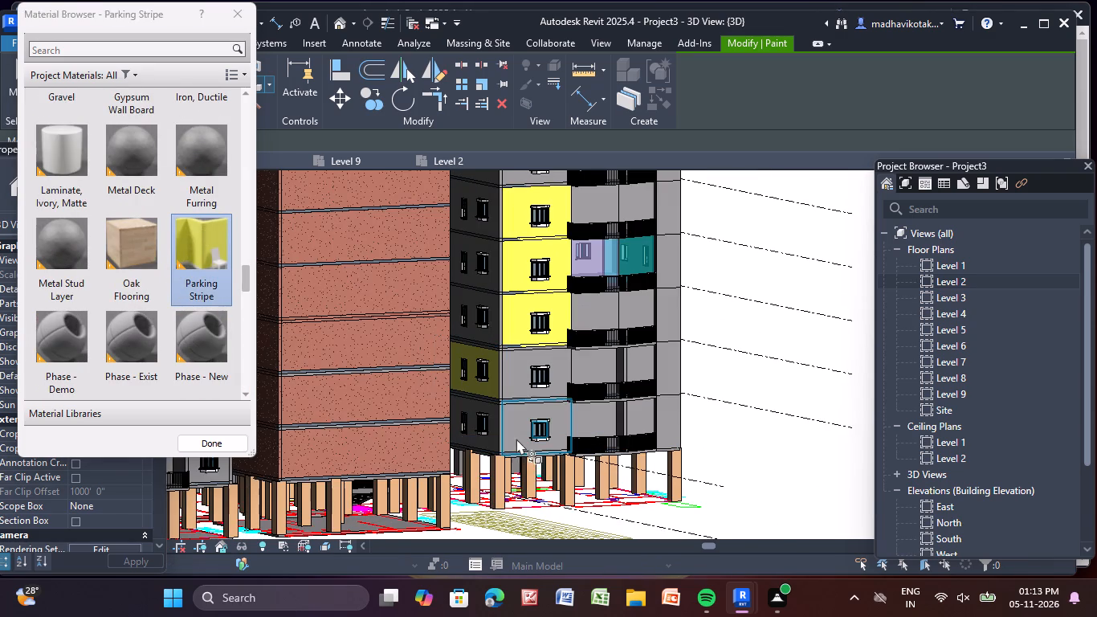
pyautogui.click(521, 429)
pyautogui.scroll(10, 470, 432)
pyautogui.click(542, 438)
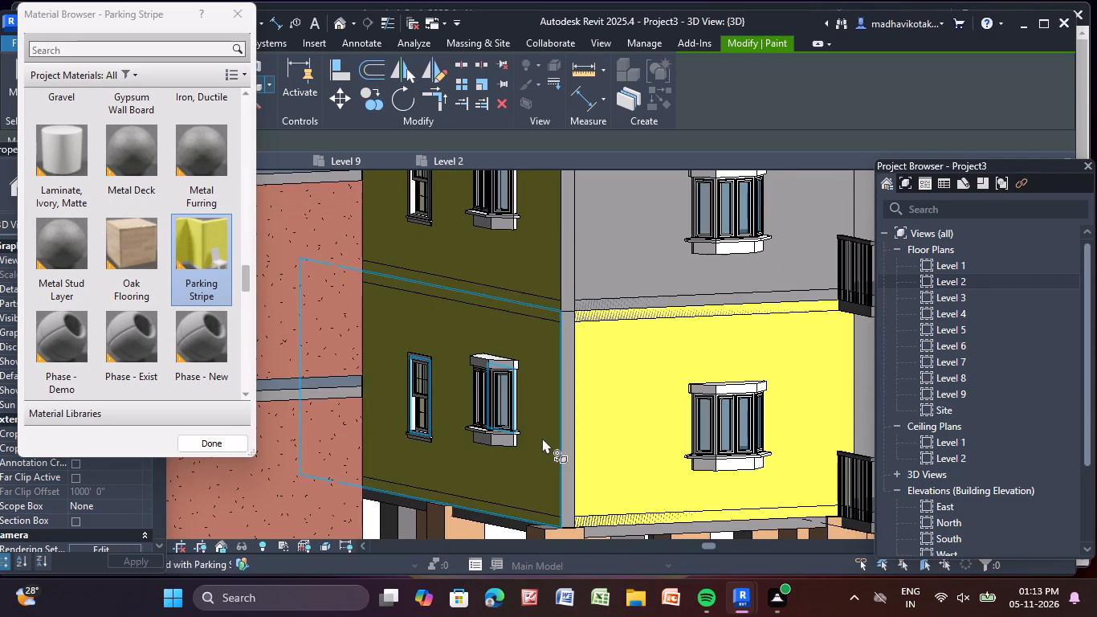
# Paint the dark side walls of the next three storeys up with Parking Stripe.
pyautogui.scroll(-5, 542, 438)
pyautogui.moveTo(585, 280); pyautogui.dragTo(580, 477, button='middle')
pyautogui.scroll(4, 475, 359)
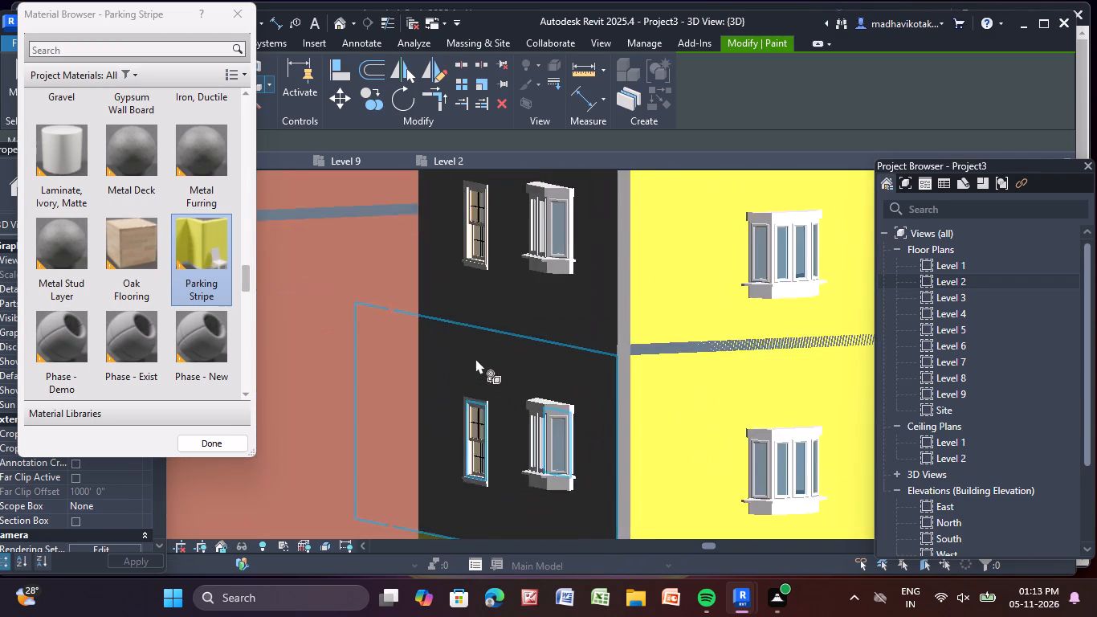
pyautogui.scroll(6, 475, 358)
pyautogui.click(489, 353)
pyautogui.scroll(-1, 481, 357)
pyautogui.moveTo(479, 366); pyautogui.dragTo(427, 497, button='middle')
pyautogui.click(455, 352)
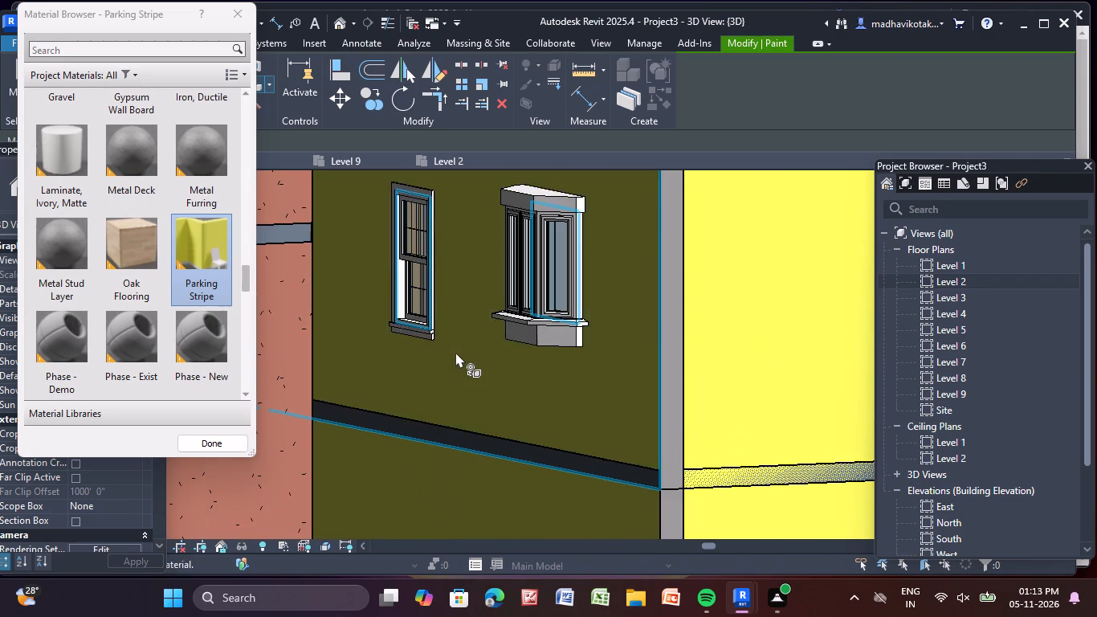
pyautogui.scroll(-2, 455, 352)
pyautogui.scroll(1, 455, 352)
pyautogui.scroll(-3, 455, 352)
pyautogui.moveTo(455, 355); pyautogui.dragTo(374, 586, button='middle')
pyautogui.click(377, 348)
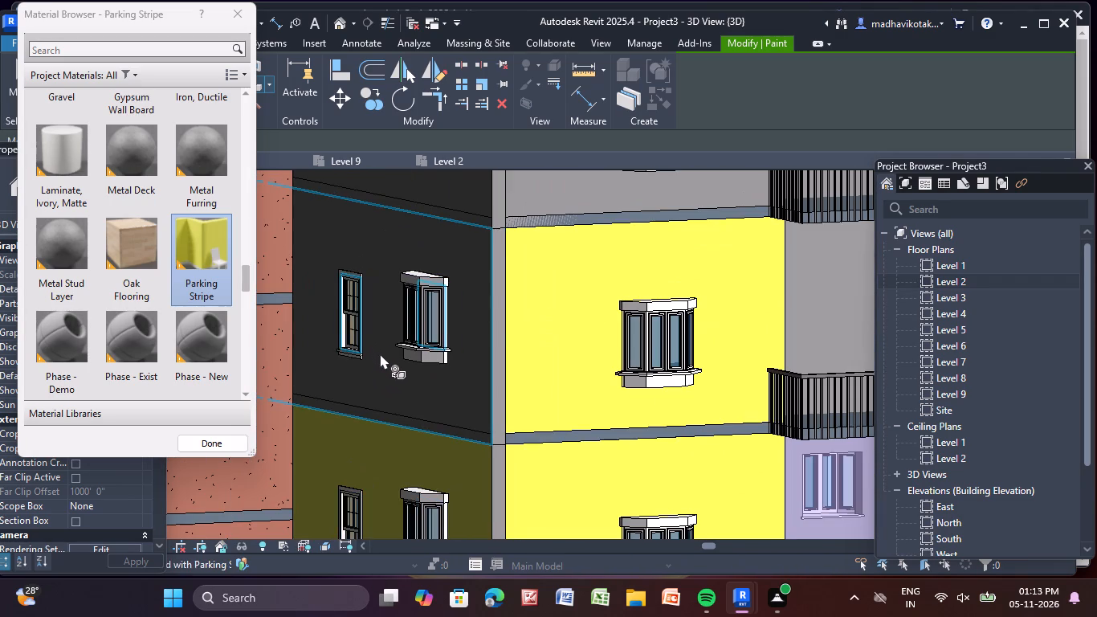
# Paint the dark side walls of the top two storeys of the balcony block with Parking Stripe.
pyautogui.scroll(-3, 381, 365)
pyautogui.moveTo(381, 386); pyautogui.dragTo(310, 605, button='middle')
pyautogui.scroll(3, 358, 378)
pyautogui.click(366, 368)
pyautogui.scroll(-2, 366, 368)
pyautogui.moveTo(366, 368); pyautogui.dragTo(373, 377, button='middle')
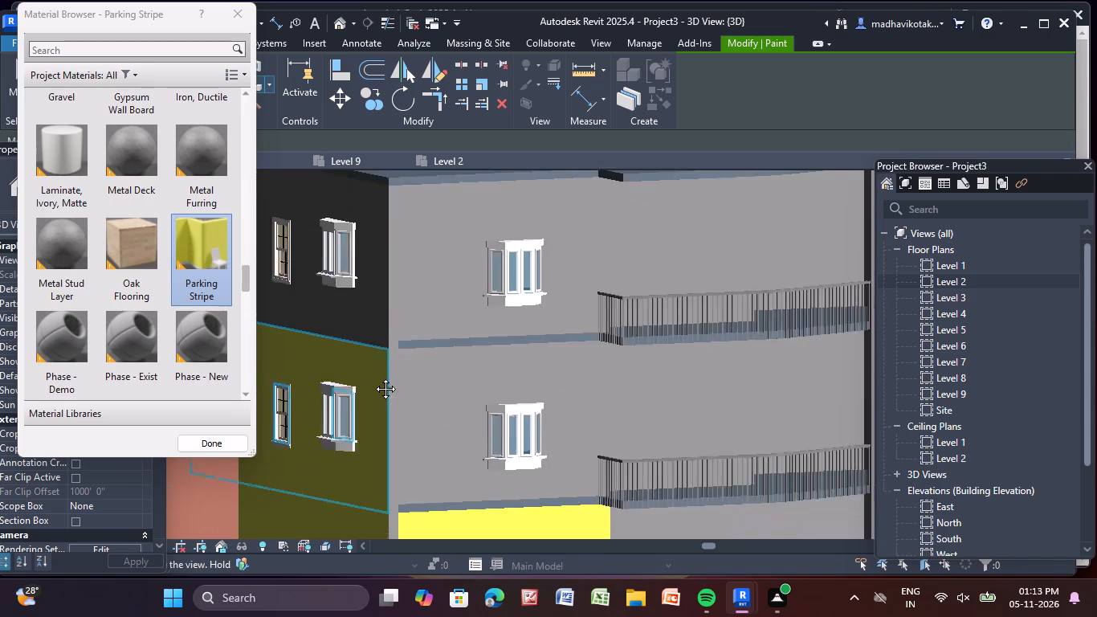
pyautogui.moveTo(373, 377); pyautogui.dragTo(438, 522, button='middle')
pyautogui.scroll(3, 410, 467)
pyautogui.click(408, 466)
# Paint the front window walls of the top two storeys of the balcony block with Parking Stripe.
pyautogui.scroll(-5, 406, 464)
pyautogui.scroll(-3, 569, 430)
pyautogui.moveTo(615, 463); pyautogui.dragTo(595, 449, button='middle')
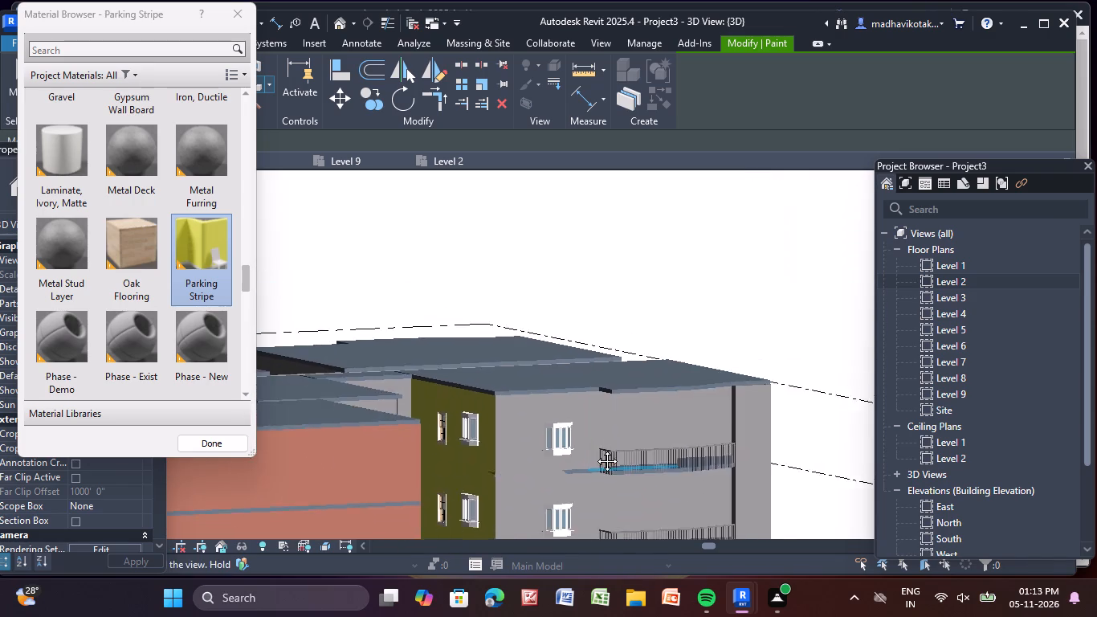
pyautogui.moveTo(595, 449); pyautogui.dragTo(464, 250, button='middle')
pyautogui.scroll(1, 357, 320)
pyautogui.click(353, 319)
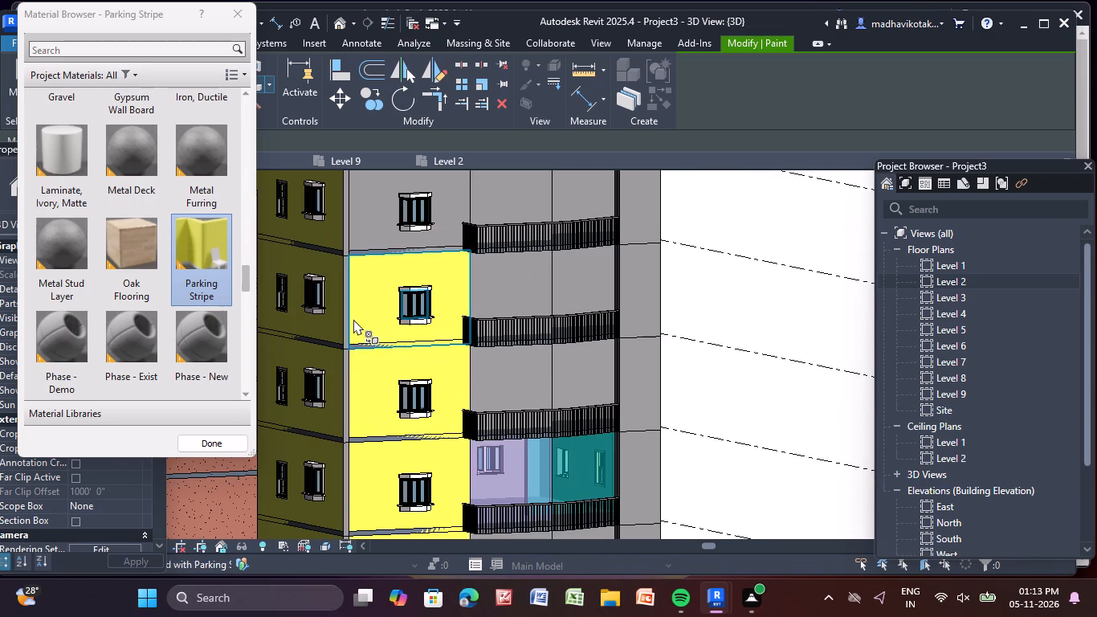
pyautogui.moveTo(353, 319); pyautogui.dragTo(349, 419, button='middle')
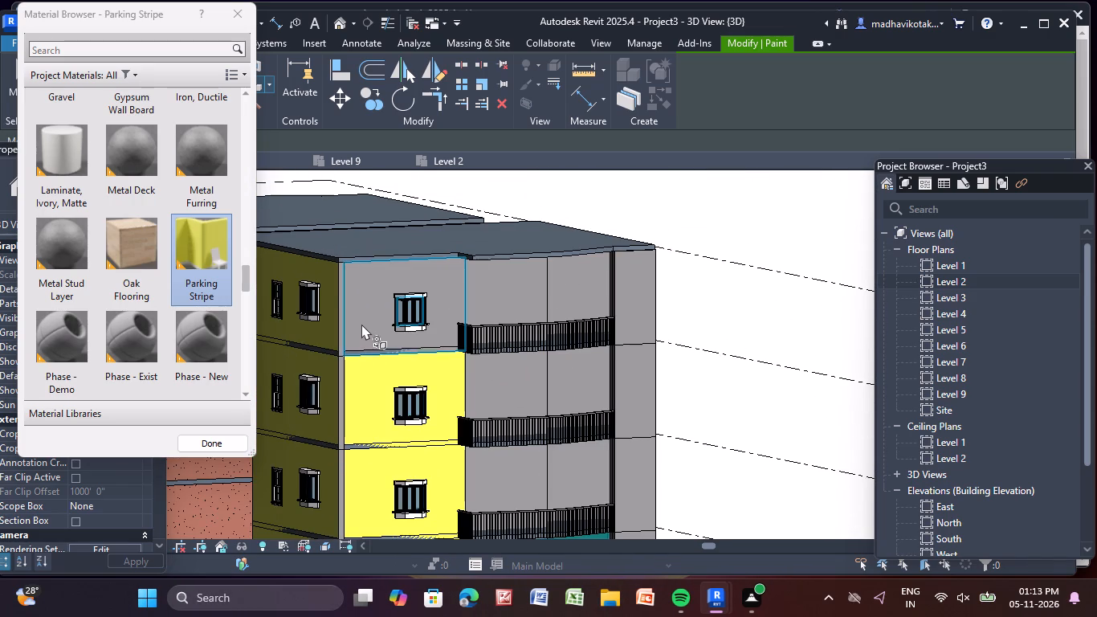
pyautogui.click(361, 324)
# Paint the remaining grey front window wall on the second-lowest storey with Parking Stripe.
pyautogui.scroll(-5, 446, 250)
pyautogui.moveTo(563, 341); pyautogui.dragTo(569, 137, button='middle')
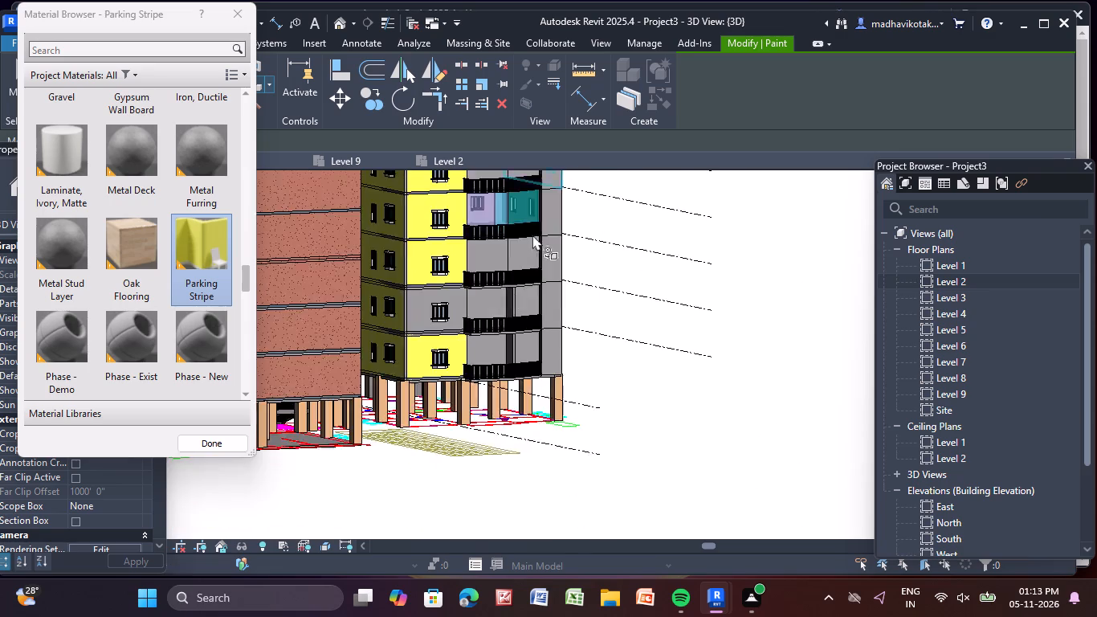
pyautogui.scroll(4, 478, 315)
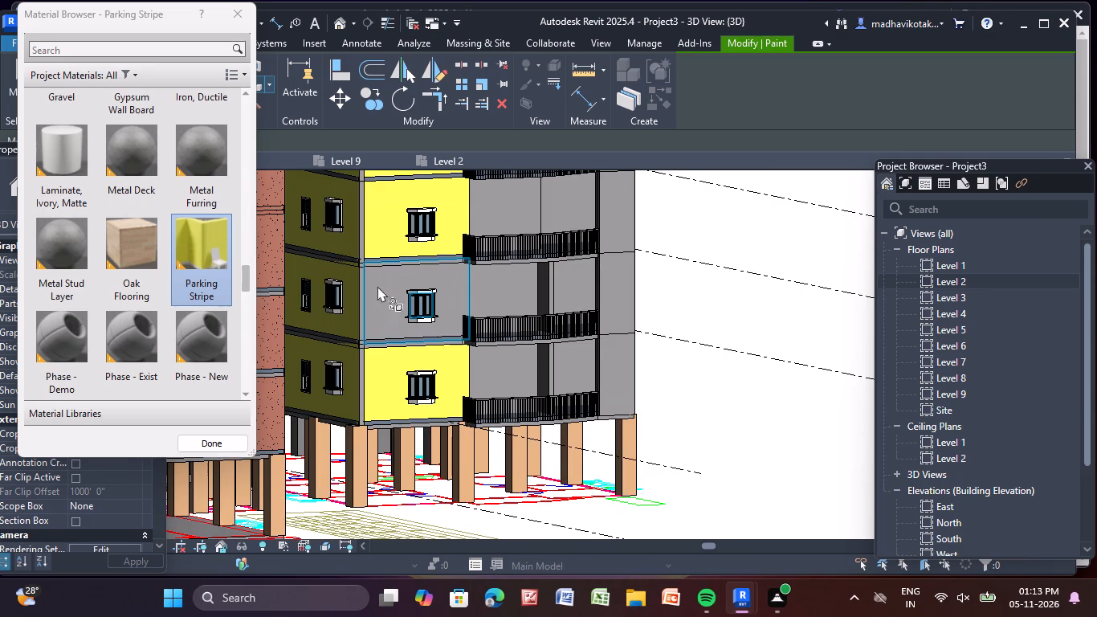
pyautogui.click(359, 313)
pyautogui.click(374, 325)
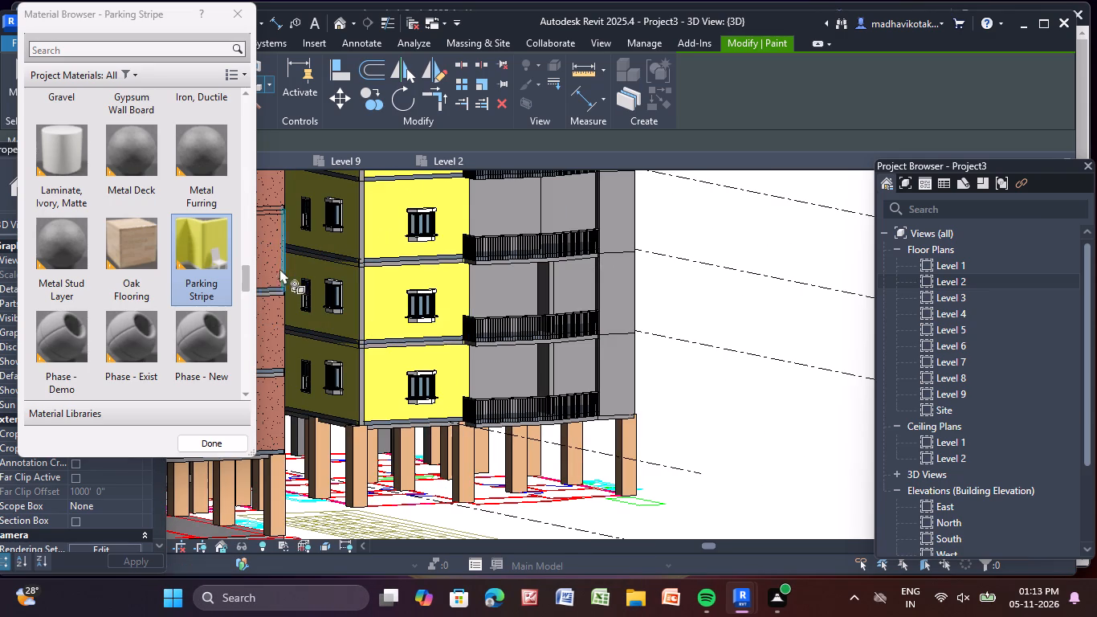
# Look through the project materials for another finish.
pyautogui.scroll(-5, 173, 240)
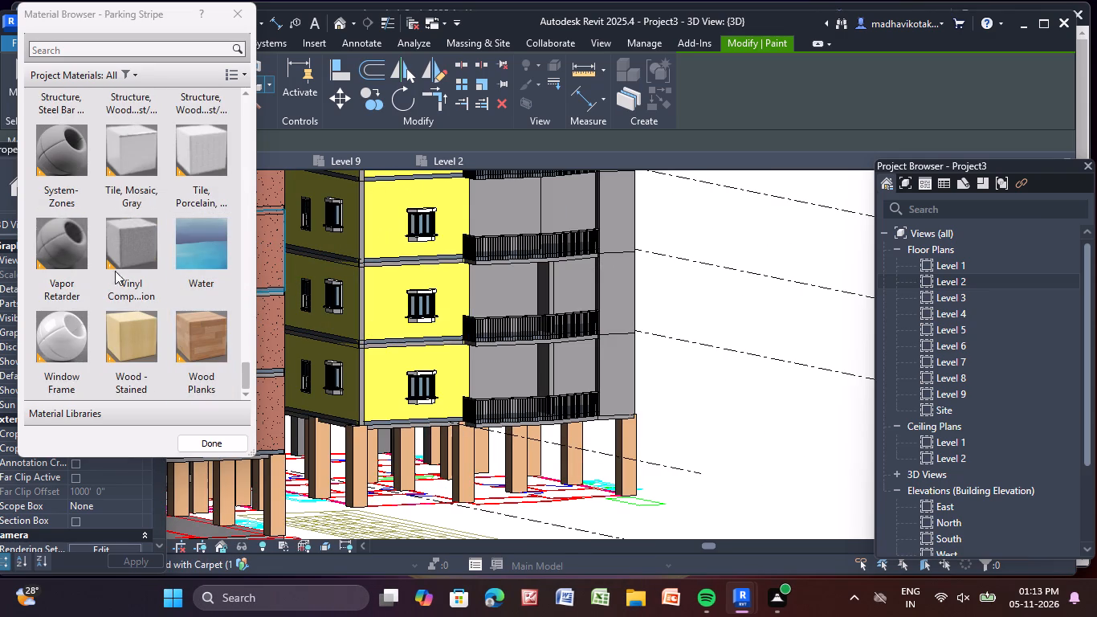
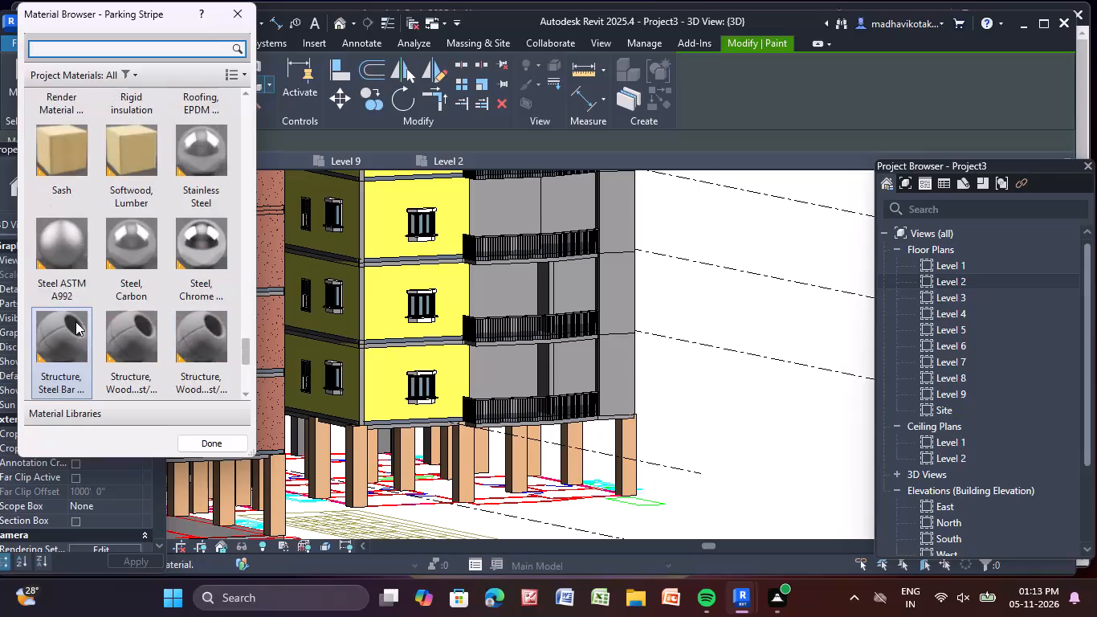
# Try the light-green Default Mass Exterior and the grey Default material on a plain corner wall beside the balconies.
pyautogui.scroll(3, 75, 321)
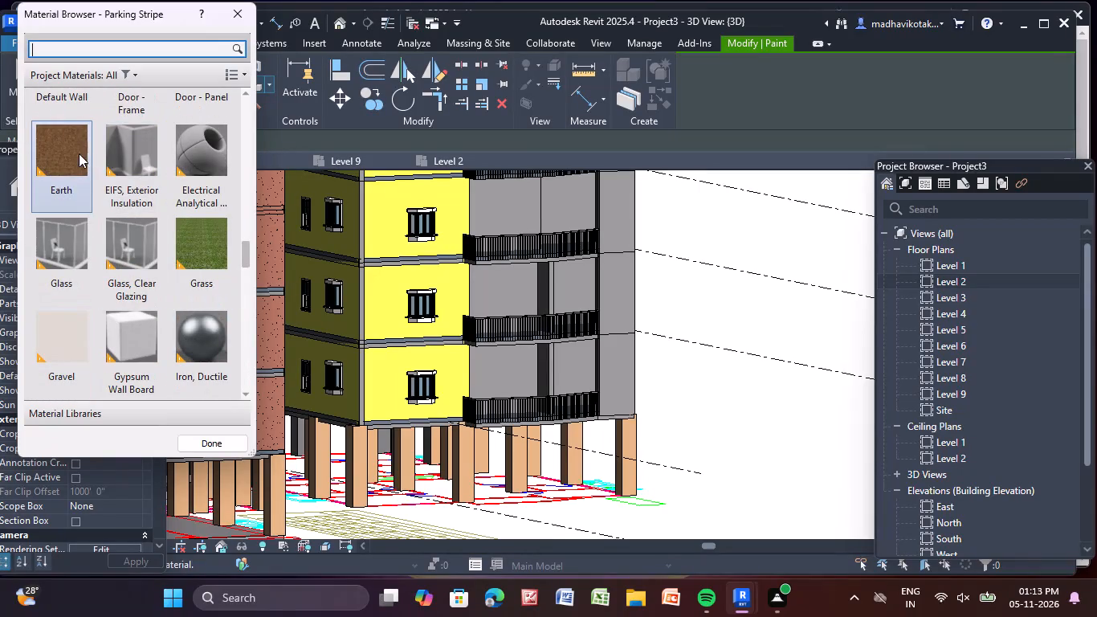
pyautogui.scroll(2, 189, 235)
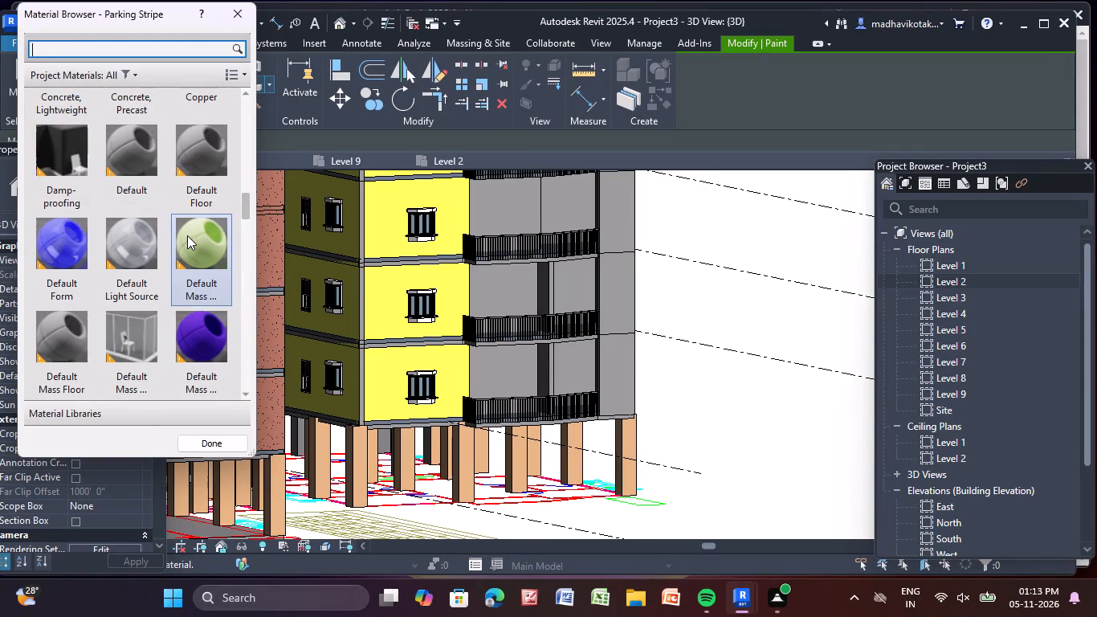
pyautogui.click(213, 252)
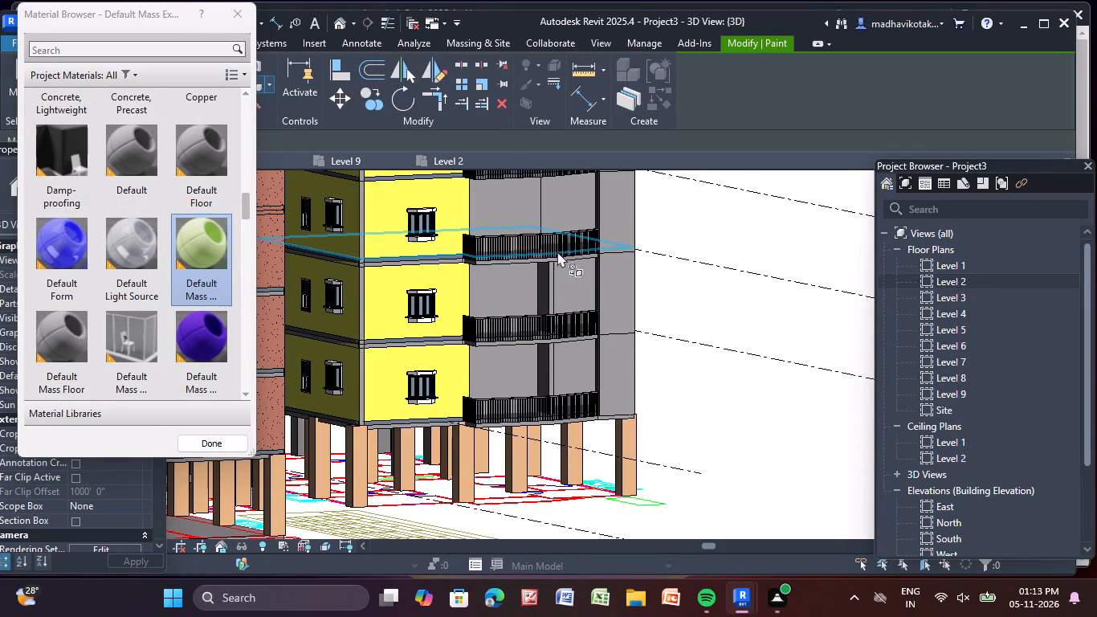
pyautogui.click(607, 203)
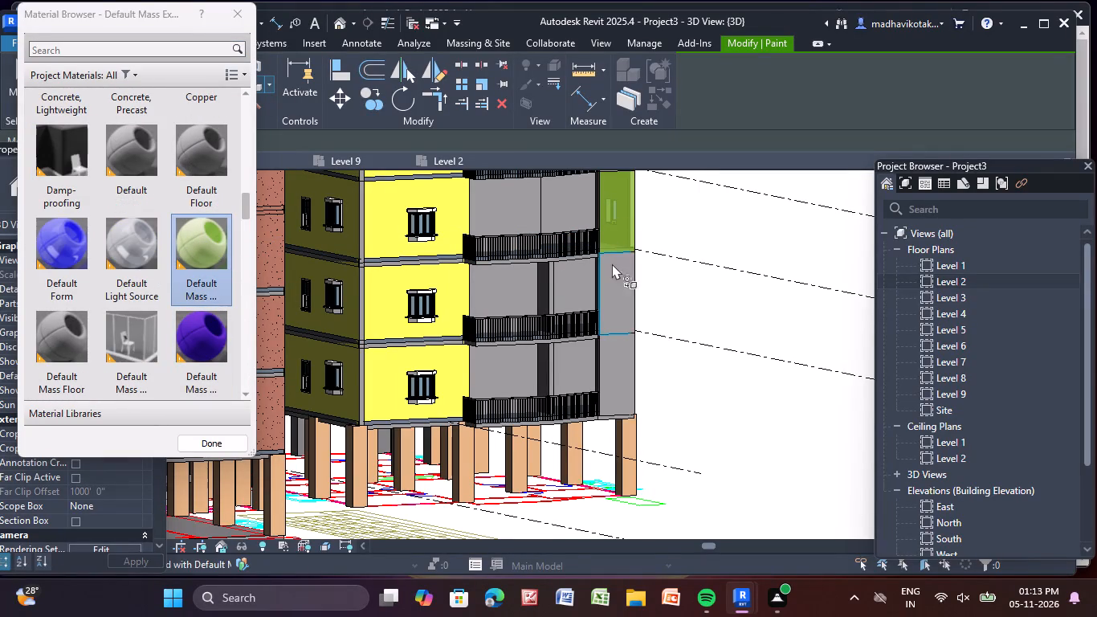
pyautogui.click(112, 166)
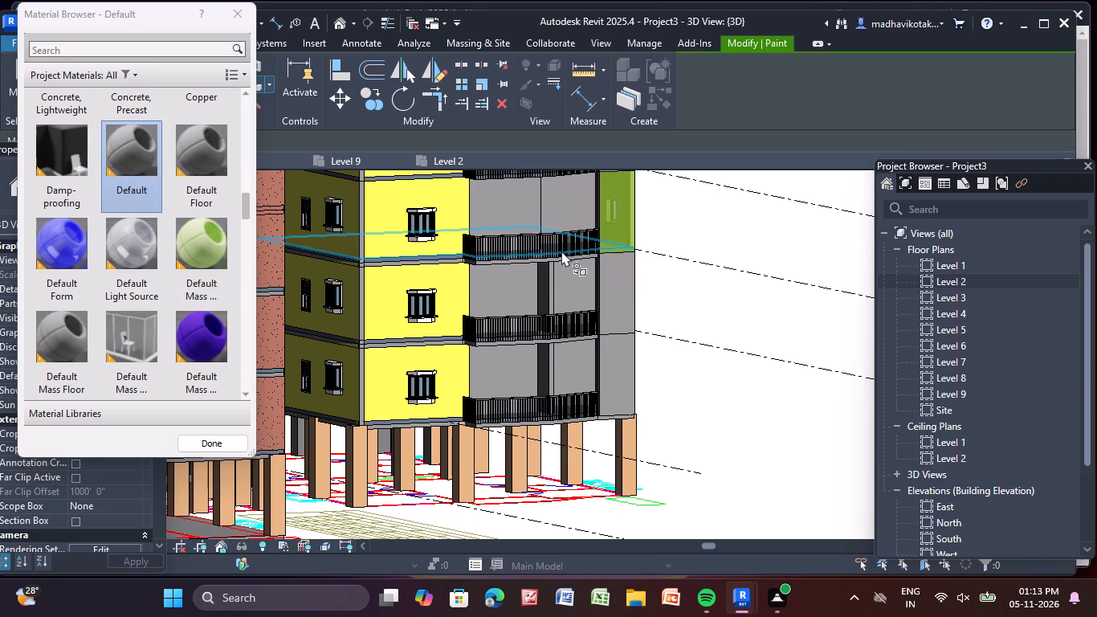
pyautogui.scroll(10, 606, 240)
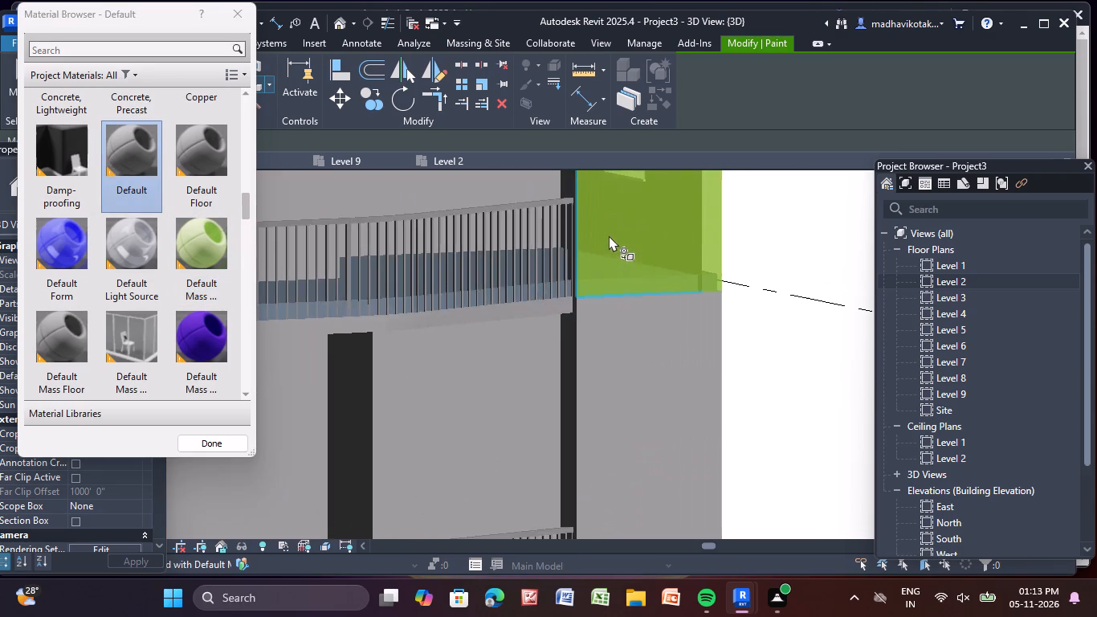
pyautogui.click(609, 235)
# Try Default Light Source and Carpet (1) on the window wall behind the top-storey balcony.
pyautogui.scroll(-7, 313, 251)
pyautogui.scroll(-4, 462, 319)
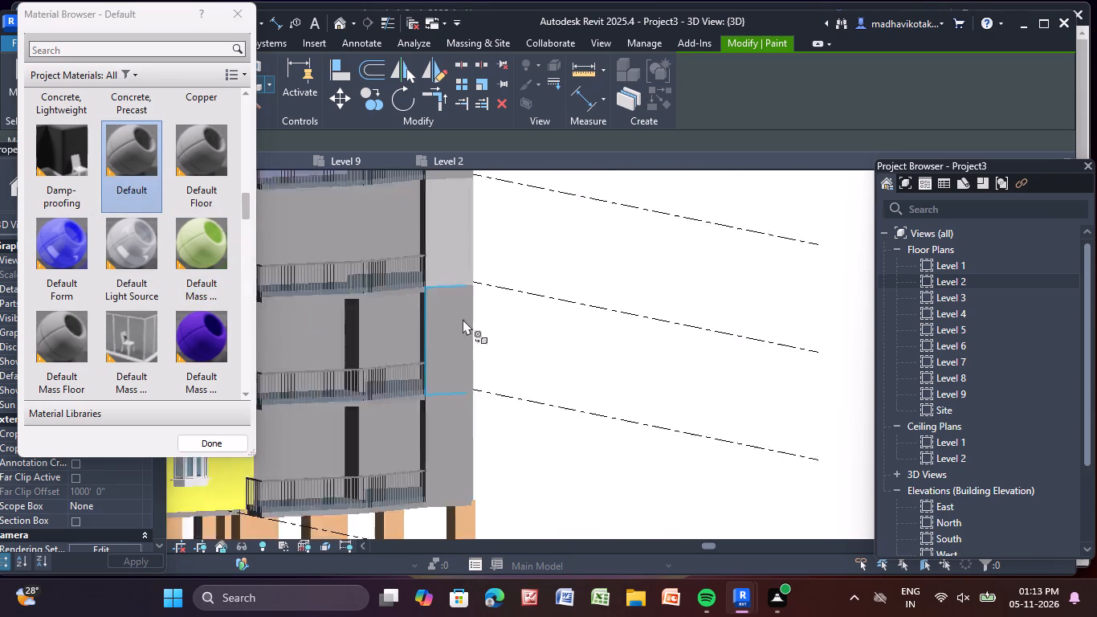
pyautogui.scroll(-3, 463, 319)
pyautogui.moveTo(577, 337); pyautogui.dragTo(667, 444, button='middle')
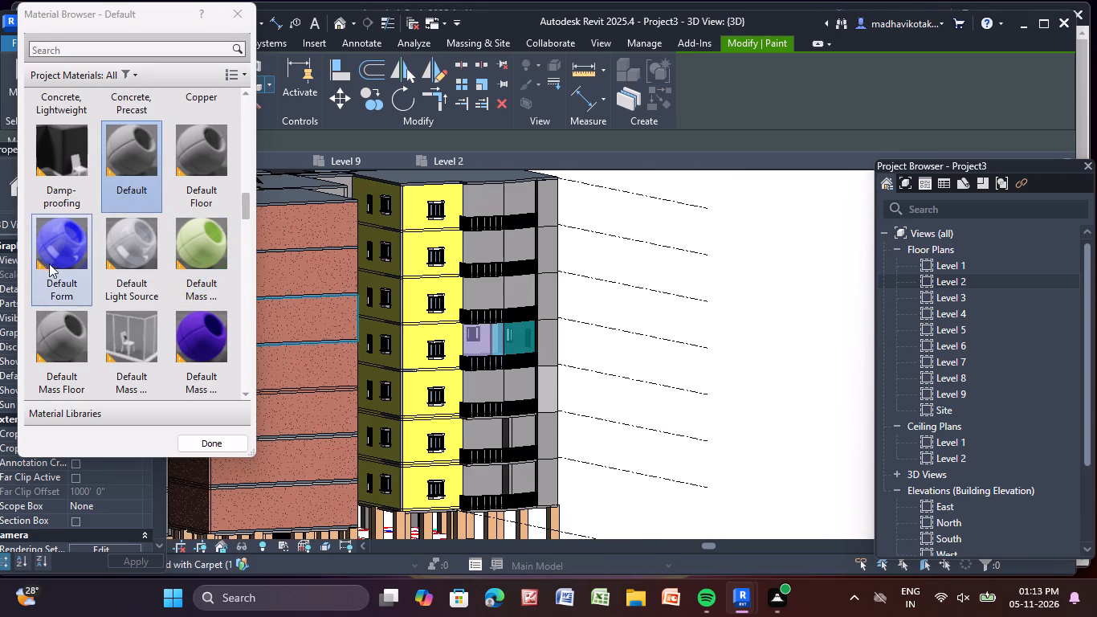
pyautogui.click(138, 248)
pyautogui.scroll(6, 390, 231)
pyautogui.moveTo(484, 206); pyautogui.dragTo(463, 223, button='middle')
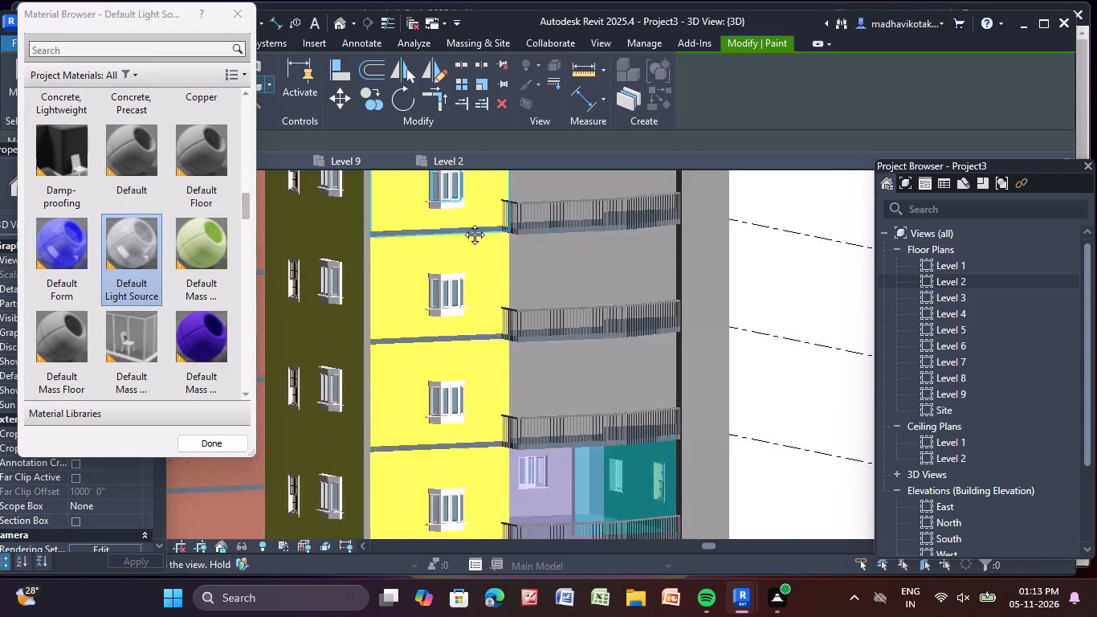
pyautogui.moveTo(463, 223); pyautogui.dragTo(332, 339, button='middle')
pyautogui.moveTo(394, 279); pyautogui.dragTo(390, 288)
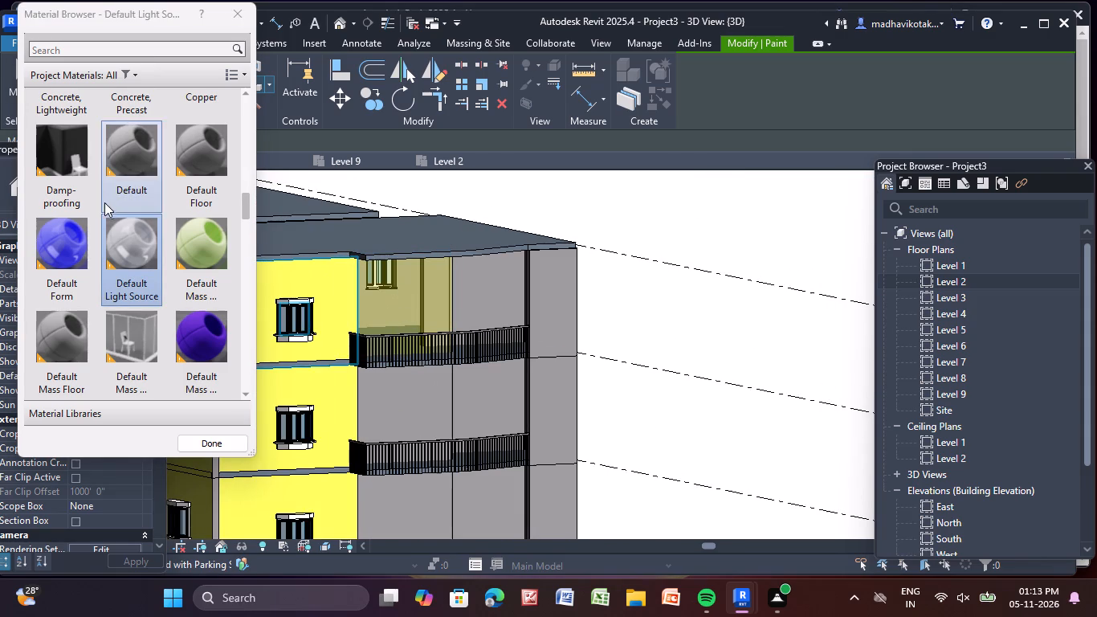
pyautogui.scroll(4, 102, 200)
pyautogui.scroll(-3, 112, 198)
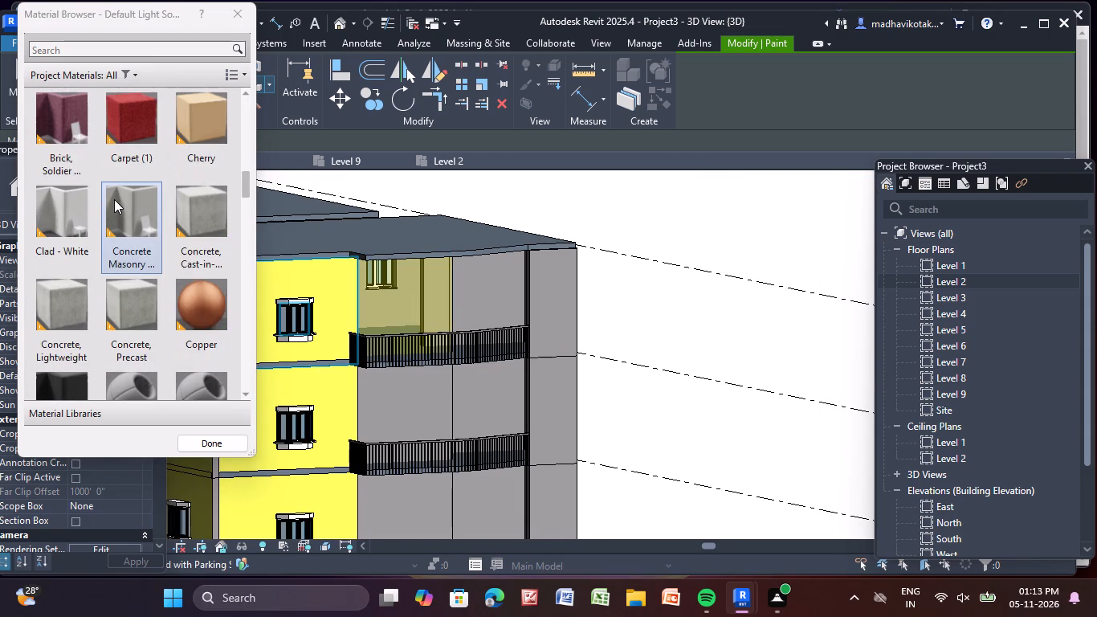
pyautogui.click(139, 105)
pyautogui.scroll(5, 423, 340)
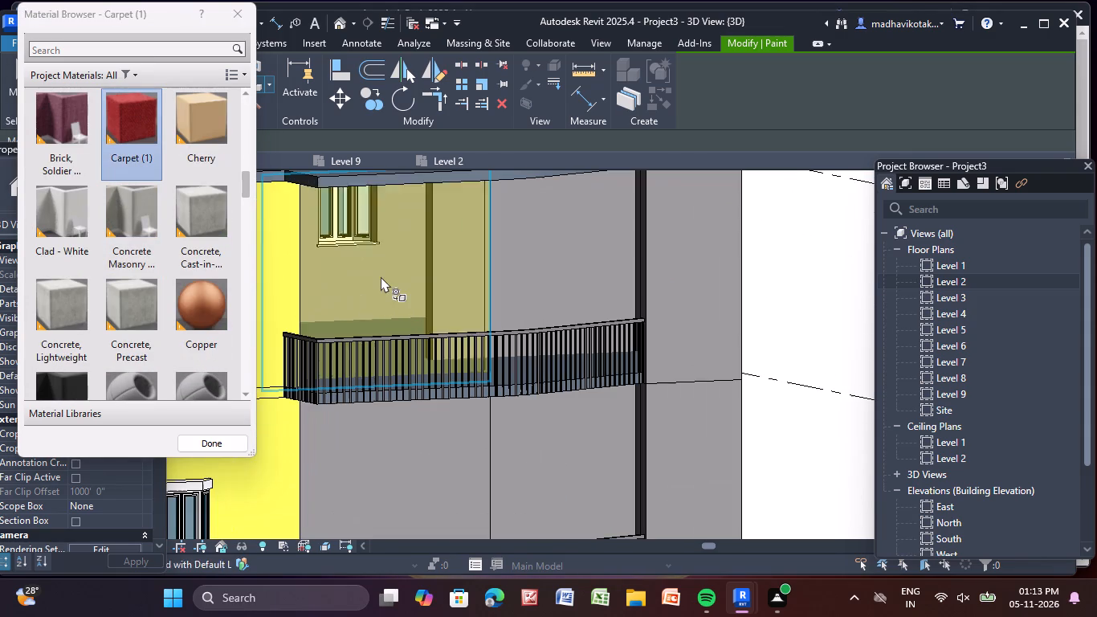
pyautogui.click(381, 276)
# Paint the walls behind the balconies on the top three storeys with Brick, Soldier Course.
pyautogui.click(49, 127)
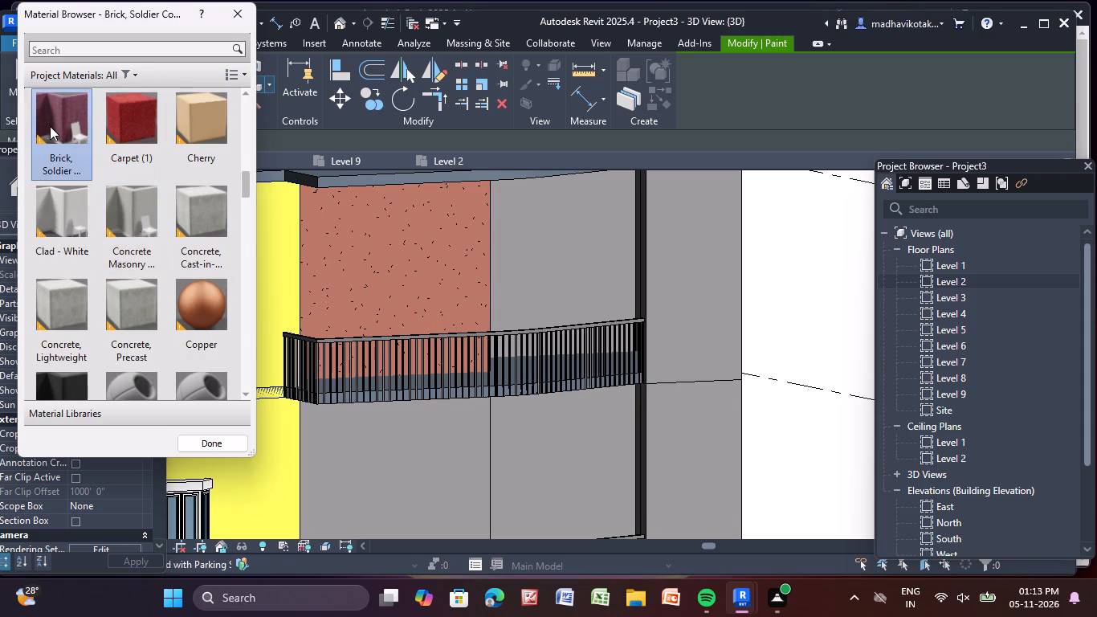
pyautogui.click(439, 276)
pyautogui.scroll(-7, 439, 300)
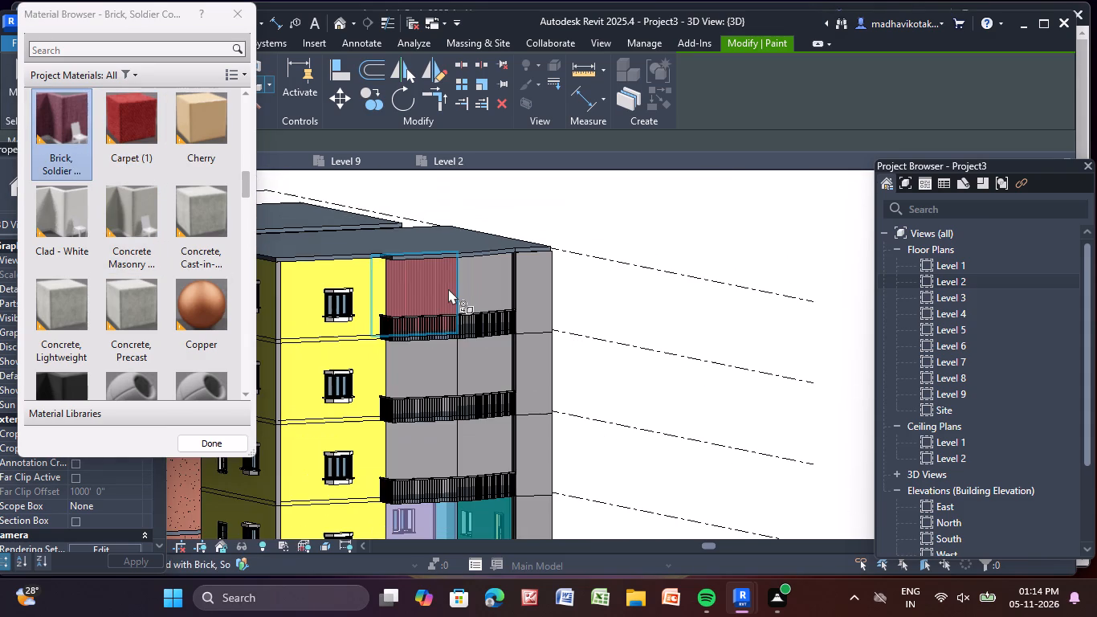
pyautogui.click(407, 383)
pyautogui.click(416, 440)
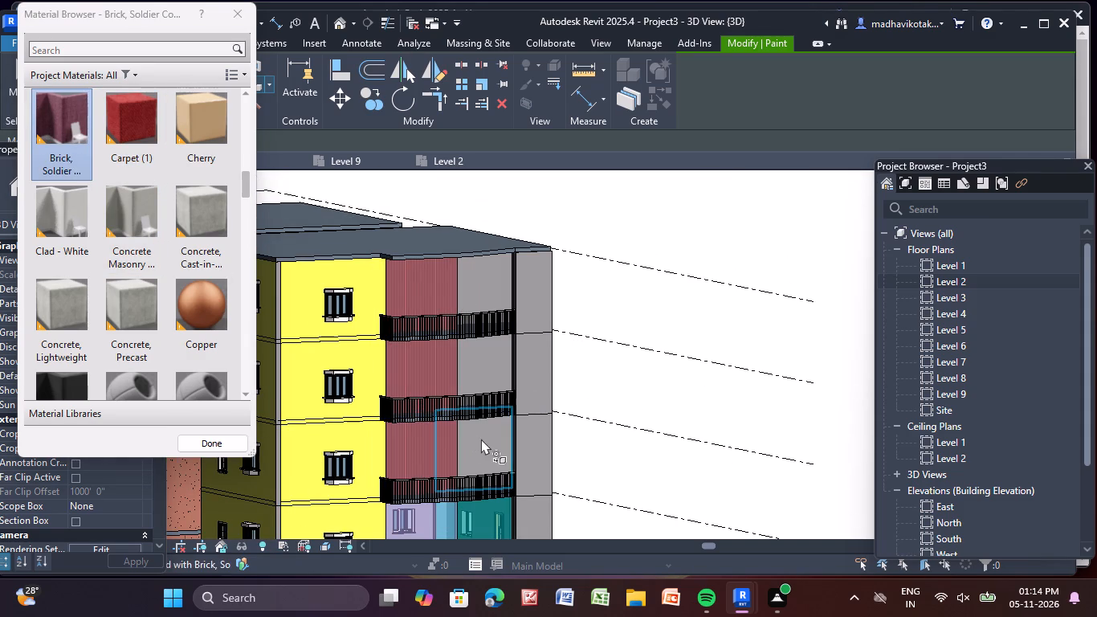
pyautogui.click(483, 439)
pyautogui.click(482, 378)
pyautogui.click(480, 281)
# Paint the walls behind the fourth- and fifth-from-top balconies with Brick, Soldier Course.
pyautogui.scroll(-4, 547, 374)
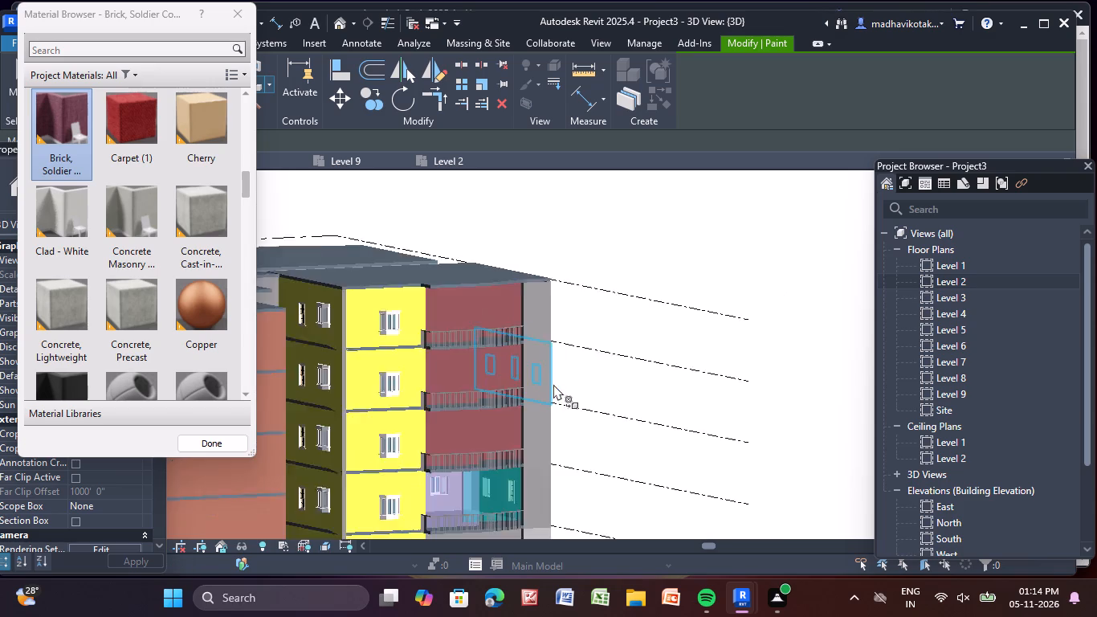
pyautogui.moveTo(555, 386); pyautogui.dragTo(573, 207, button='middle')
pyautogui.scroll(5, 604, 328)
pyautogui.moveTo(539, 307); pyautogui.dragTo(684, 453, button='middle')
pyautogui.scroll(4, 652, 427)
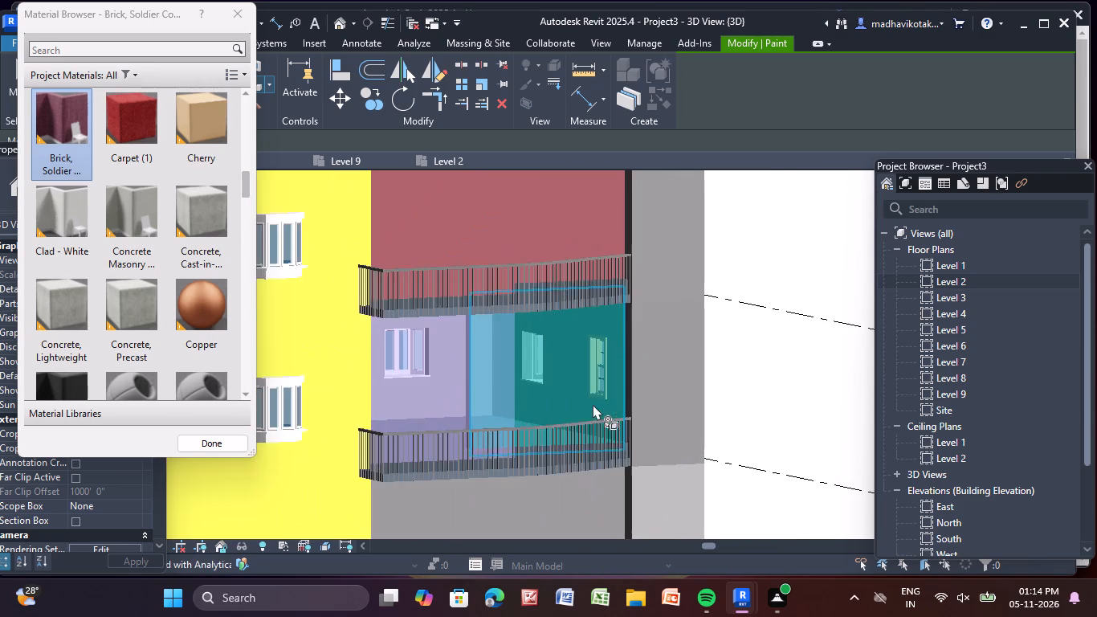
pyautogui.click(581, 401)
pyautogui.click(483, 380)
pyautogui.scroll(-5, 513, 423)
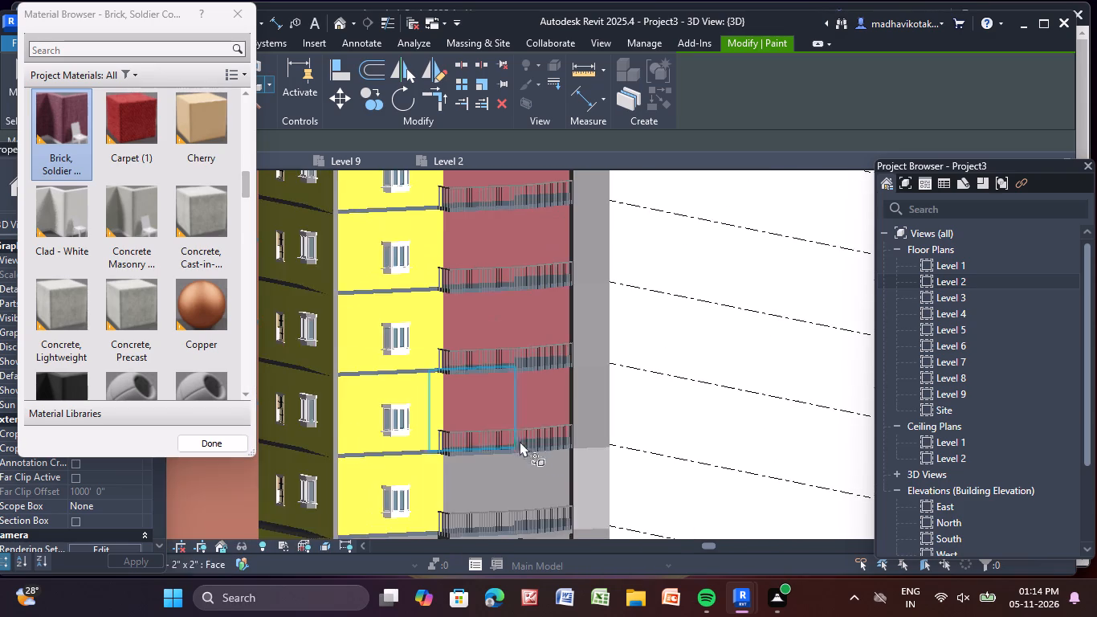
pyautogui.moveTo(525, 466); pyautogui.dragTo(460, 364, button='middle')
pyautogui.scroll(5, 463, 366)
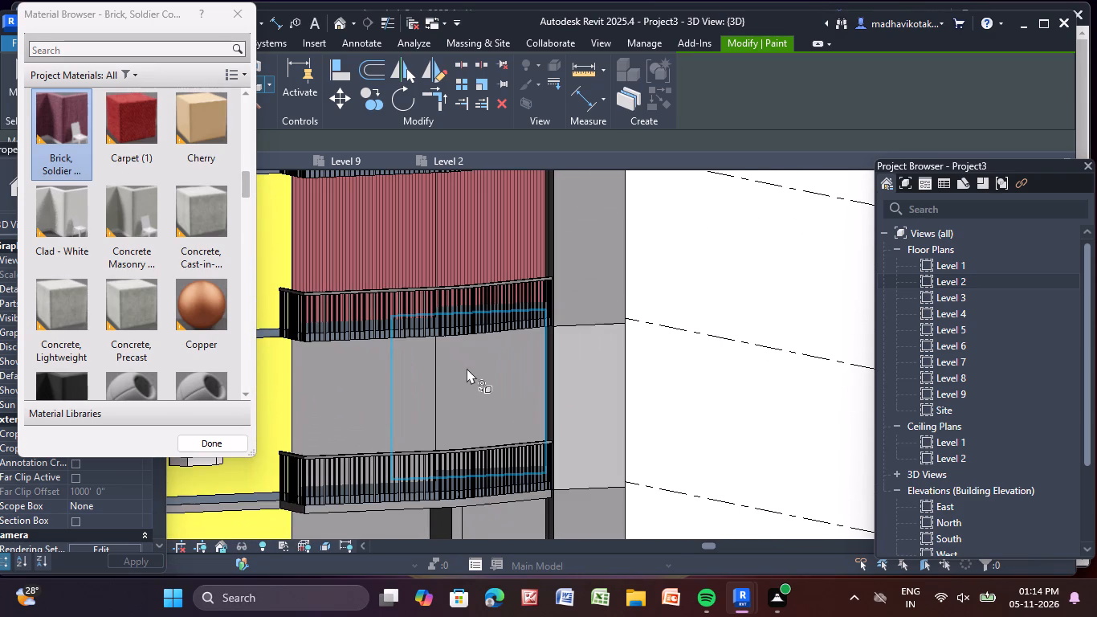
pyautogui.click(467, 368)
pyautogui.click(410, 380)
# Paint the balcony walls and the dark recessed pier on the lowest two storeys with Brick, Soldier Course.
pyautogui.scroll(-4, 410, 380)
pyautogui.moveTo(410, 381); pyautogui.dragTo(432, 222, button='middle')
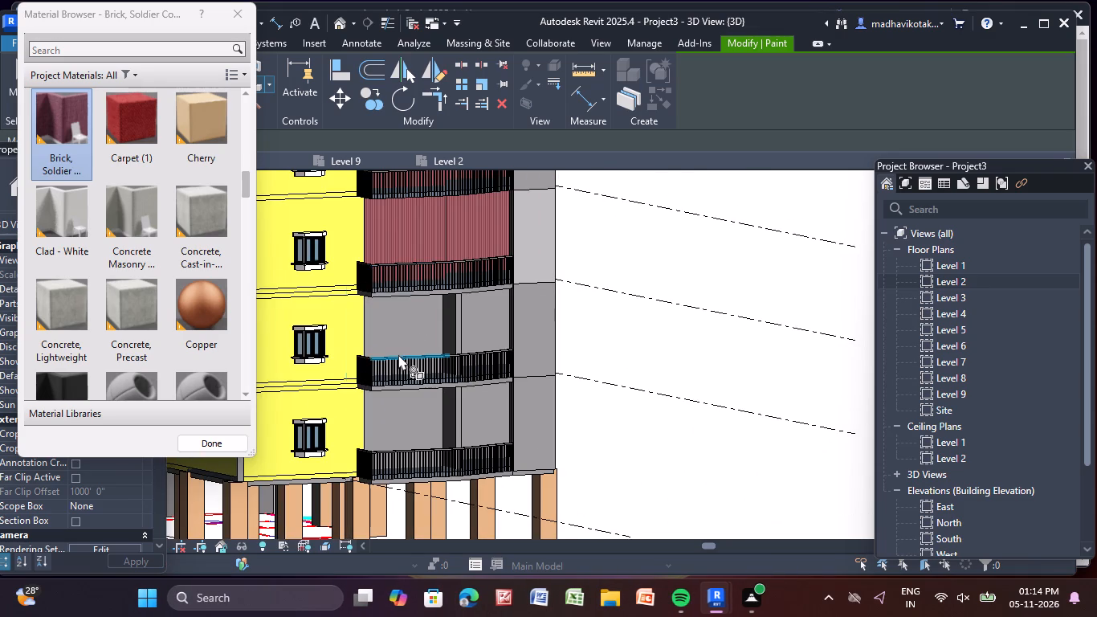
pyautogui.click(398, 354)
pyautogui.click(404, 345)
pyautogui.click(487, 322)
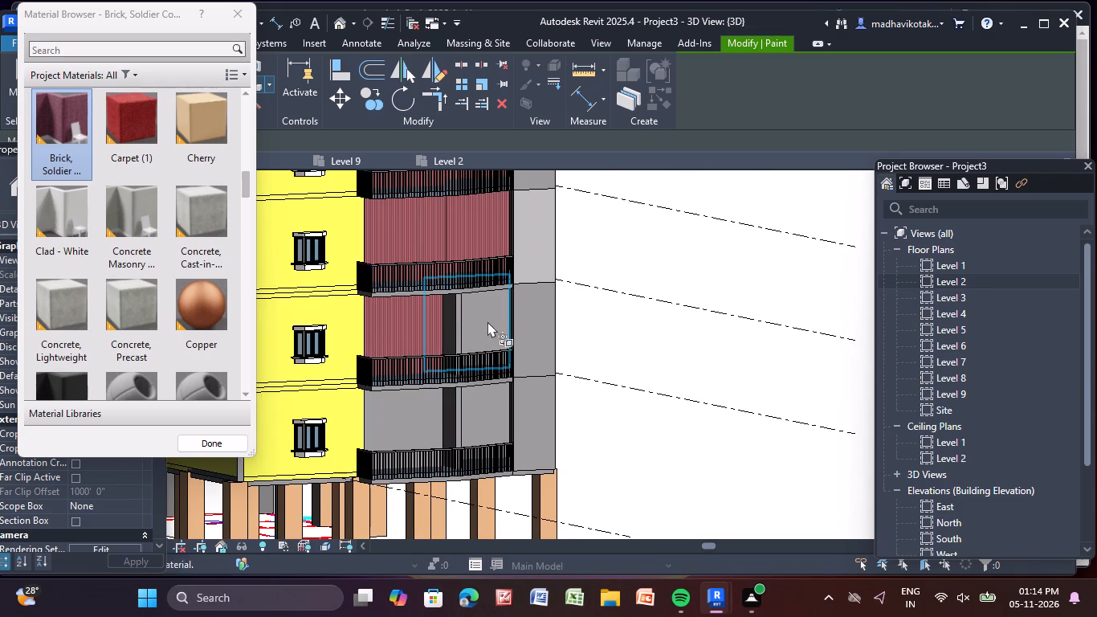
pyautogui.scroll(16, 442, 325)
pyautogui.click(479, 339)
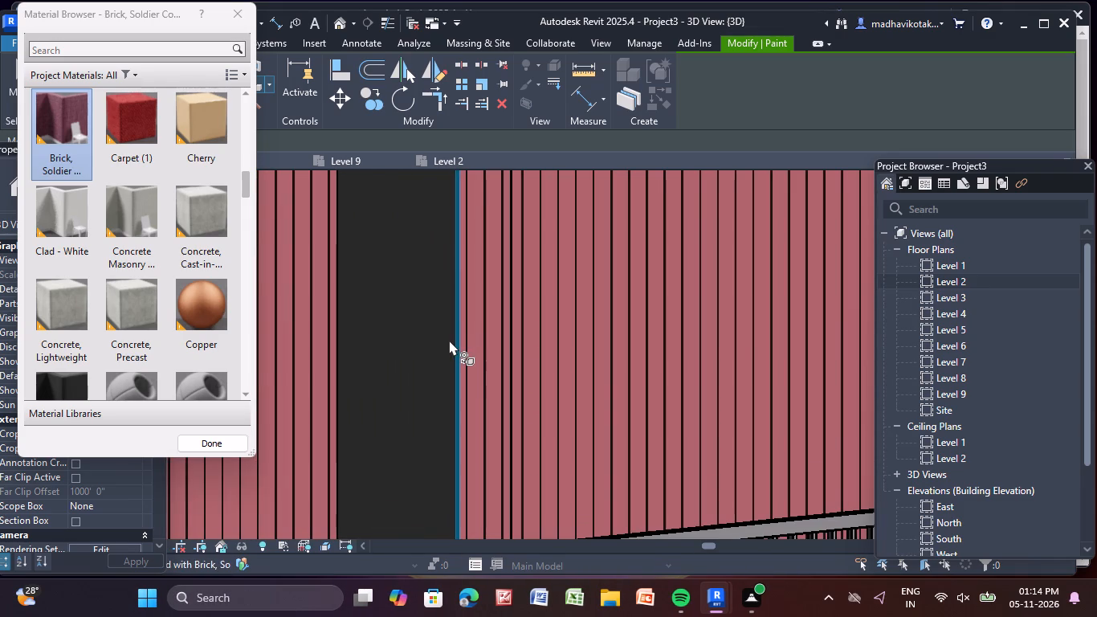
pyautogui.click(448, 339)
pyautogui.scroll(-5, 452, 348)
pyautogui.moveTo(474, 387); pyautogui.dragTo(459, 199, button='middle')
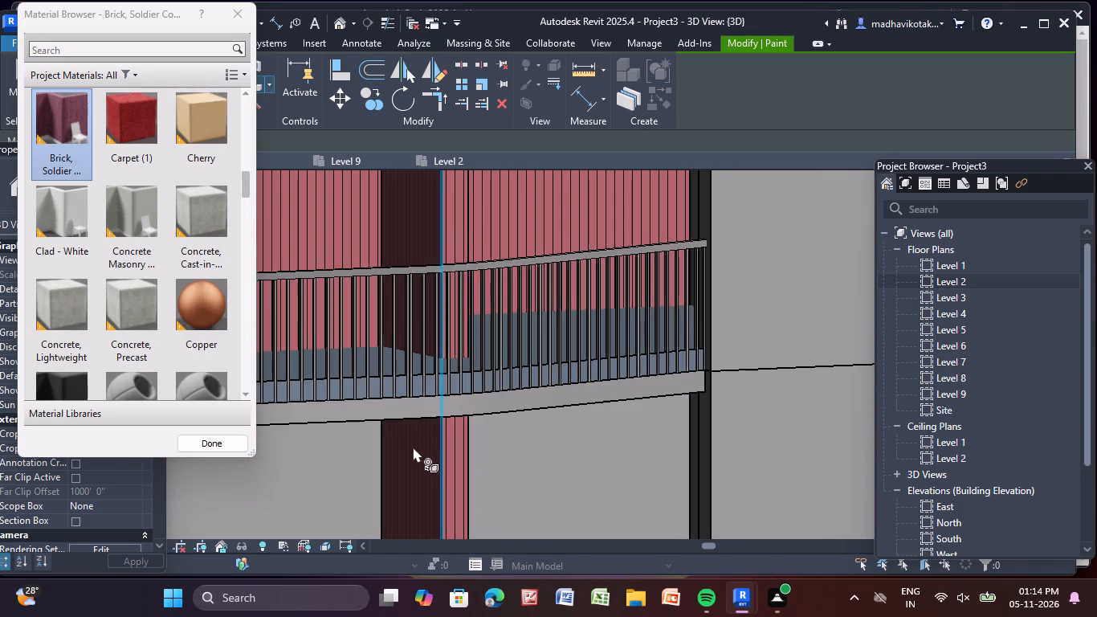
pyautogui.moveTo(412, 452); pyautogui.dragTo(433, 245, button='middle')
pyautogui.click(405, 306)
pyautogui.click(558, 340)
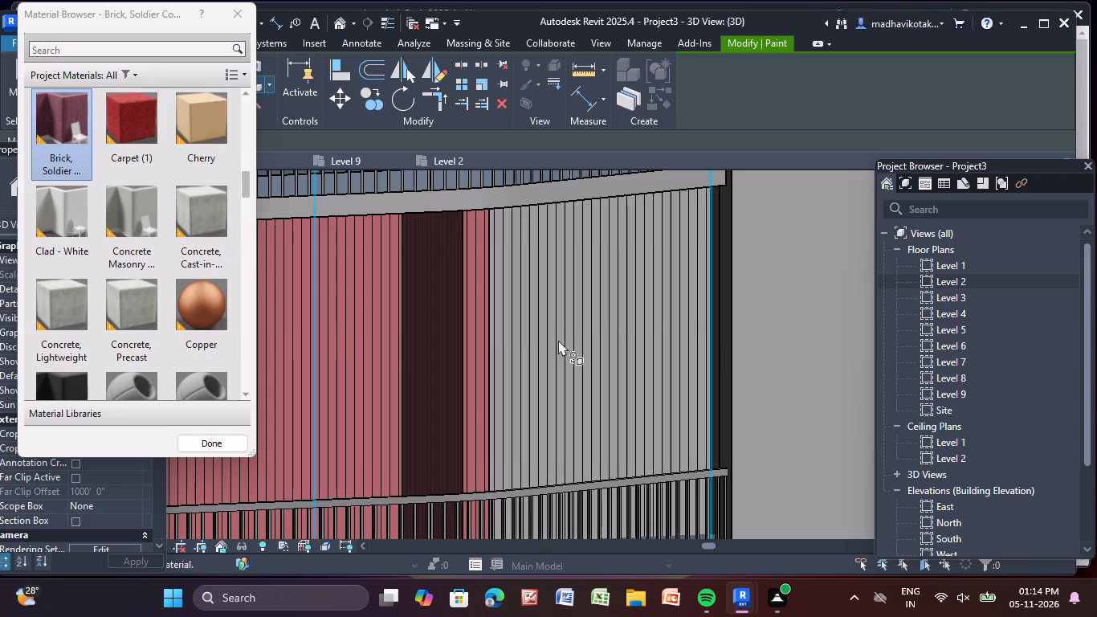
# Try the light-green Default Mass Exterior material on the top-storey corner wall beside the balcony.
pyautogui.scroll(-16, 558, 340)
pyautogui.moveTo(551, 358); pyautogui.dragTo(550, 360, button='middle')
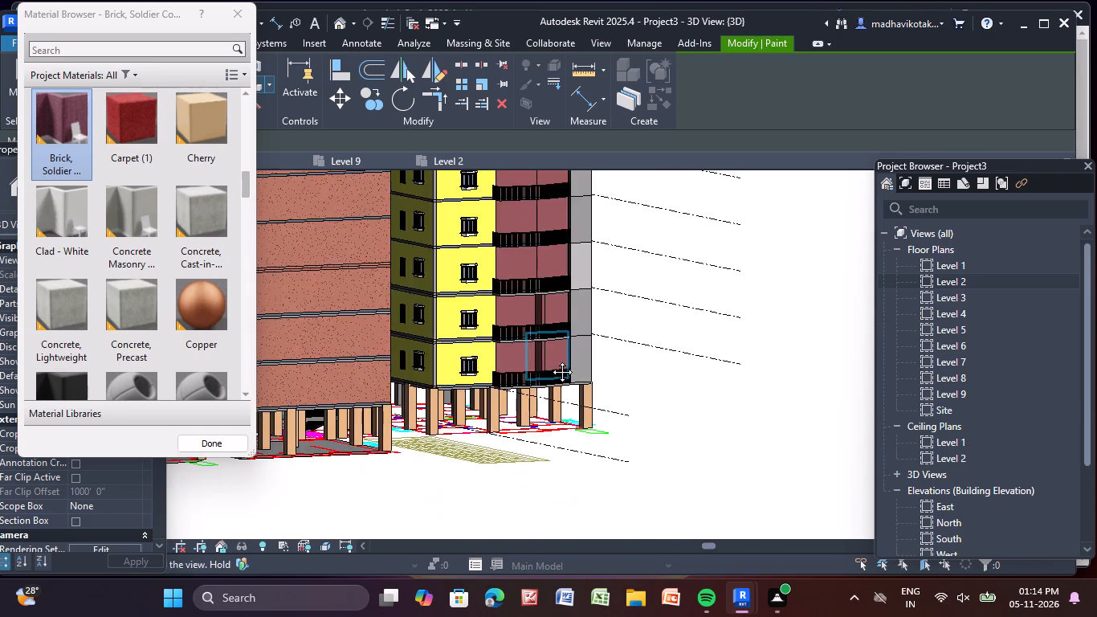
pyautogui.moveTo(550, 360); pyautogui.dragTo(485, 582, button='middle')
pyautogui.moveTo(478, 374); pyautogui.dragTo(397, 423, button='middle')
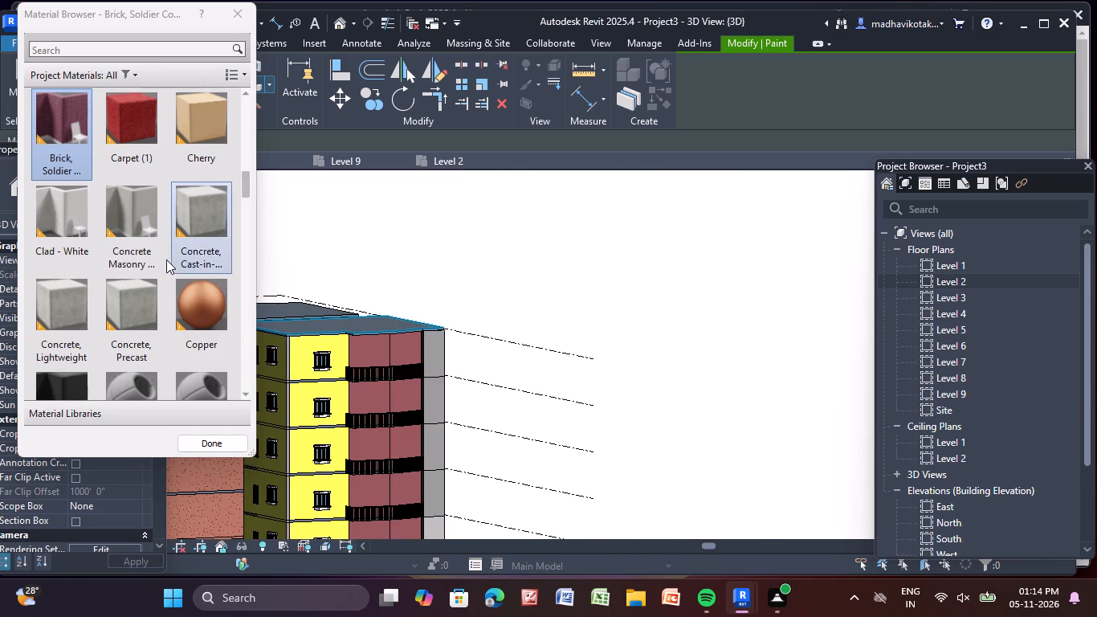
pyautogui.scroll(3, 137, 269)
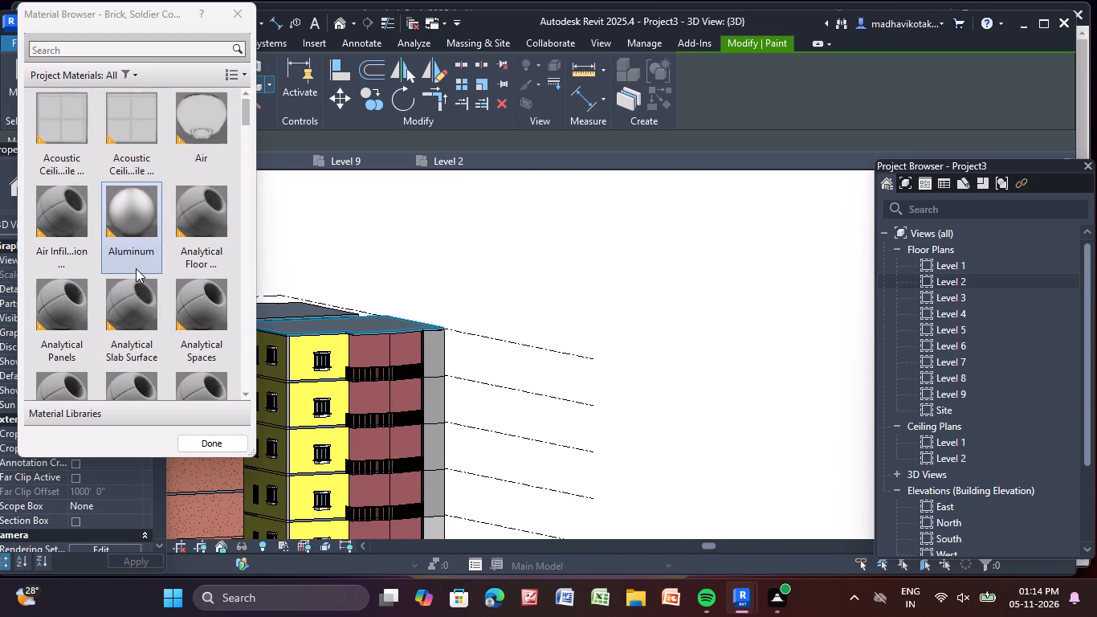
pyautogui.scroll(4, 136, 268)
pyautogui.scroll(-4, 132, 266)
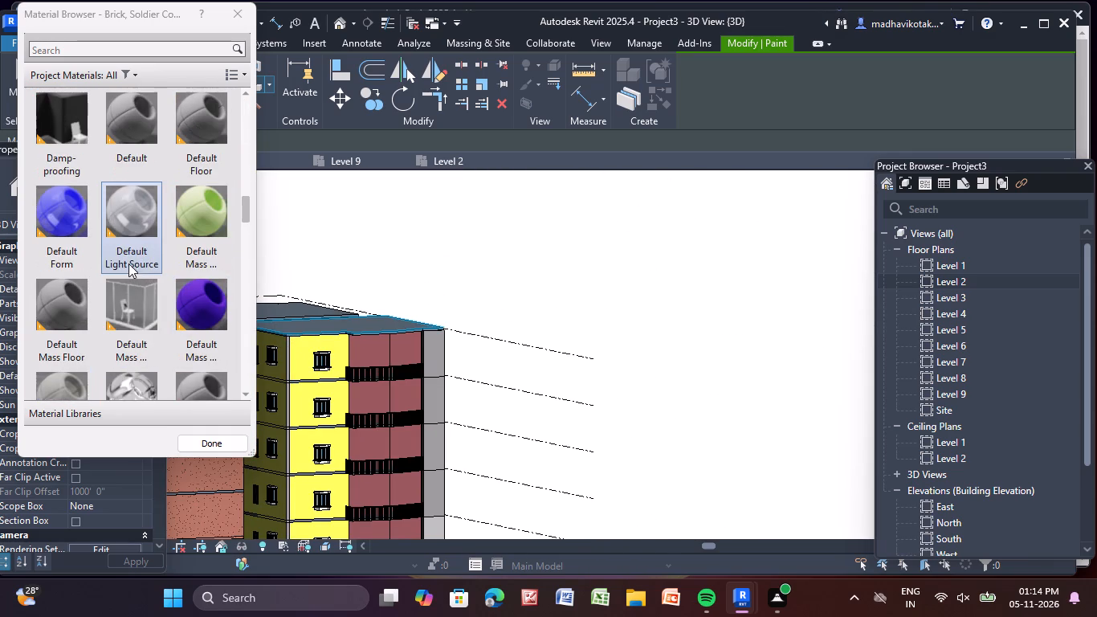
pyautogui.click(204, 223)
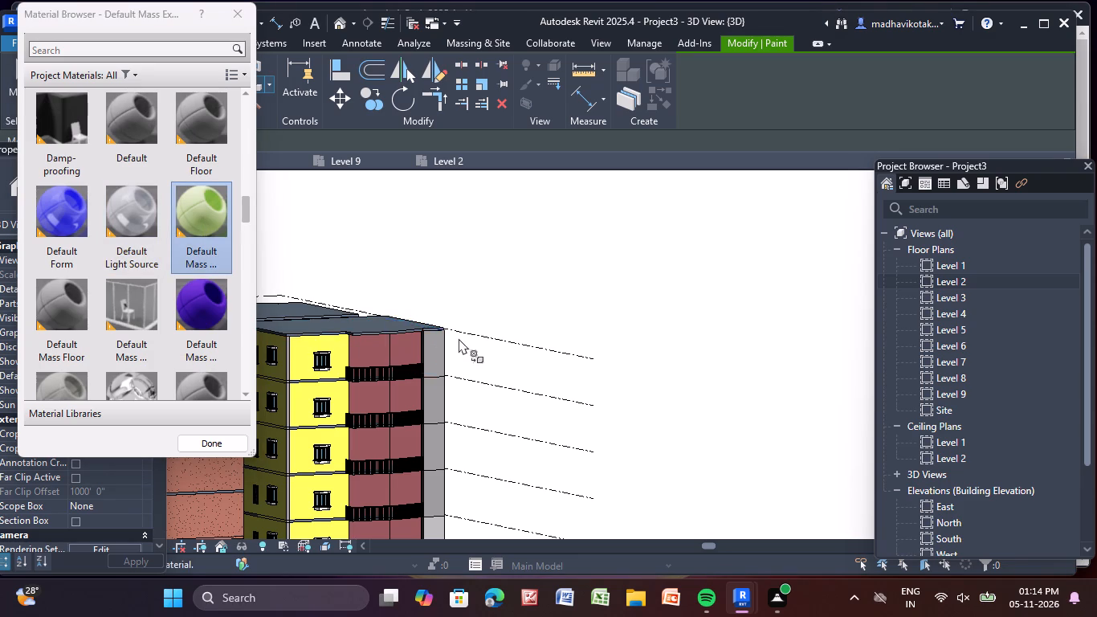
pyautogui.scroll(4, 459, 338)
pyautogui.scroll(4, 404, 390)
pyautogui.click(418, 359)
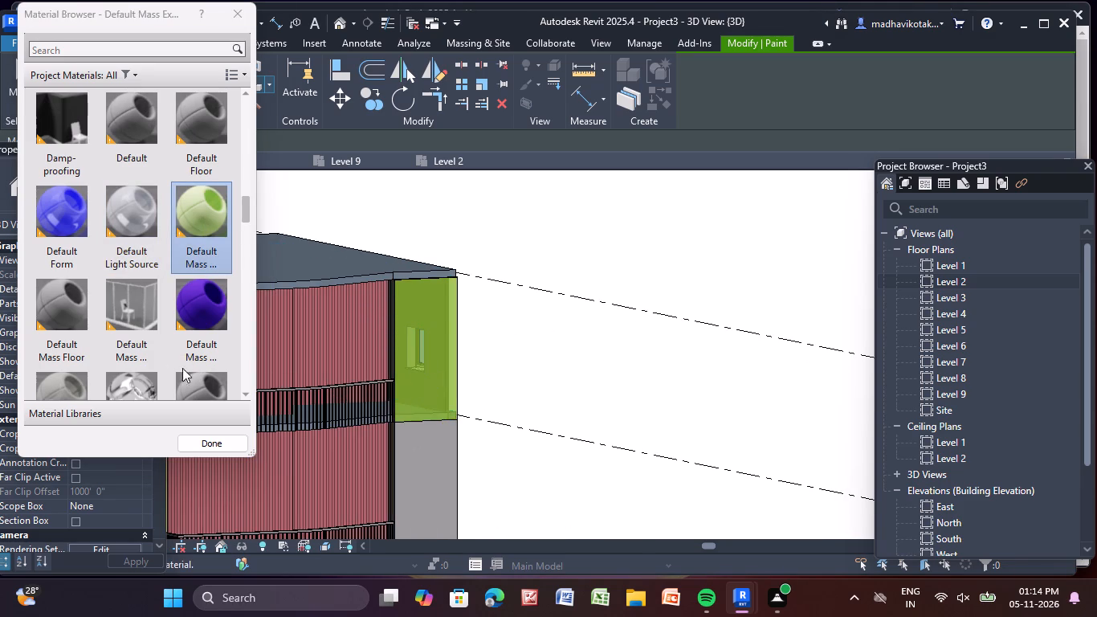
# Paint the plain corner walls beside the balconies on the top three storeys with Default Mass Interior.
pyautogui.click(203, 239)
pyautogui.scroll(3, 434, 347)
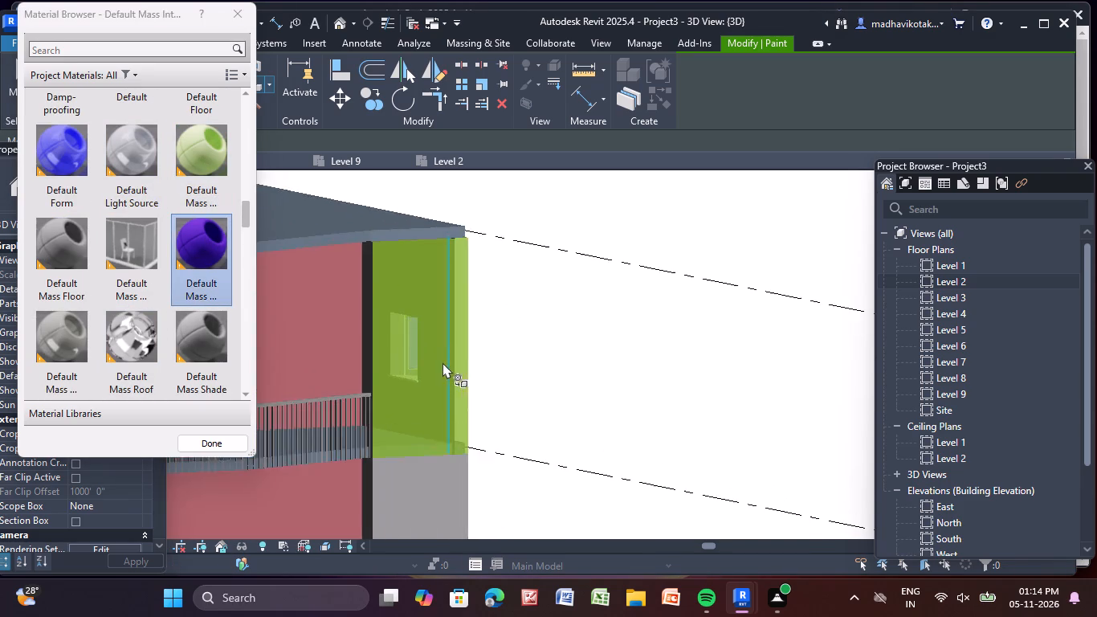
pyautogui.scroll(5, 430, 370)
pyautogui.click(416, 394)
pyautogui.scroll(-5, 416, 394)
pyautogui.moveTo(419, 440); pyautogui.dragTo(429, 427, button='middle')
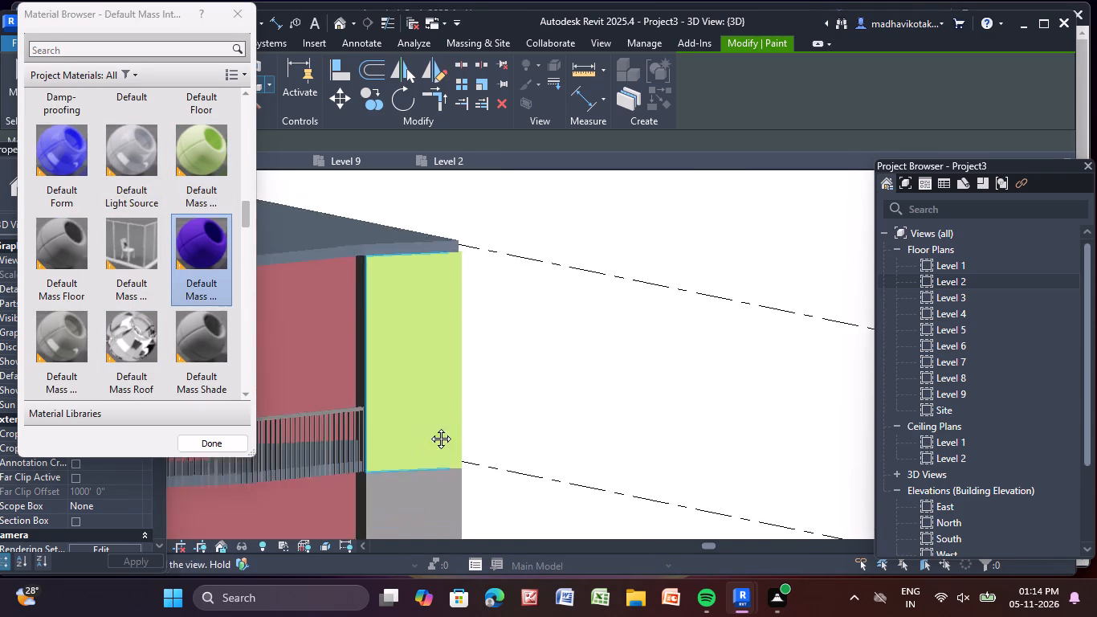
pyautogui.moveTo(429, 427); pyautogui.dragTo(495, 154, button='middle')
pyautogui.click(490, 270)
pyautogui.click(490, 470)
# Paint the remaining plain corner walls beside the balconies, down to the lowest storey, with Default Mass Interior.
pyautogui.scroll(-4, 508, 509)
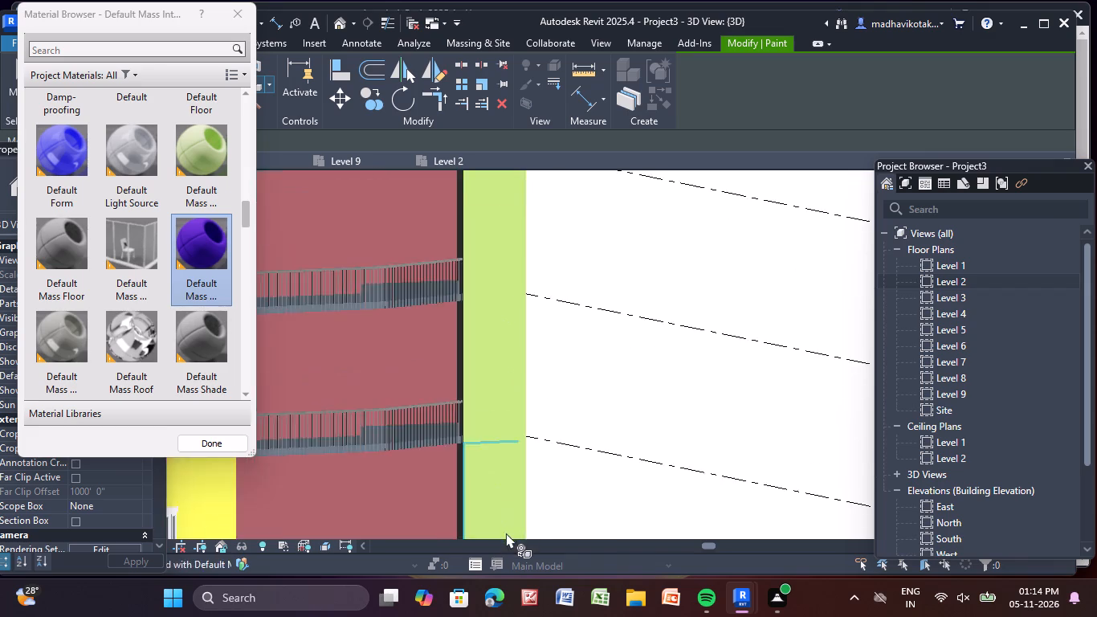
pyautogui.moveTo(506, 525); pyautogui.dragTo(416, 145, button='middle')
pyautogui.click(416, 250)
pyautogui.click(401, 369)
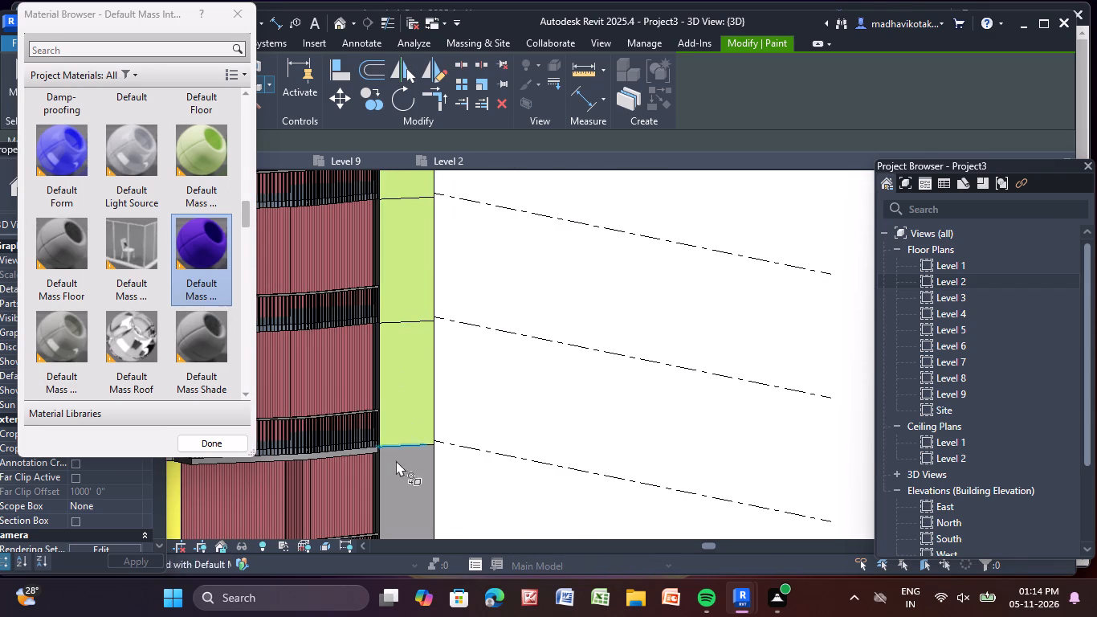
pyautogui.click(389, 485)
pyautogui.scroll(-2, 399, 510)
pyautogui.moveTo(389, 491); pyautogui.dragTo(232, 115, button='middle')
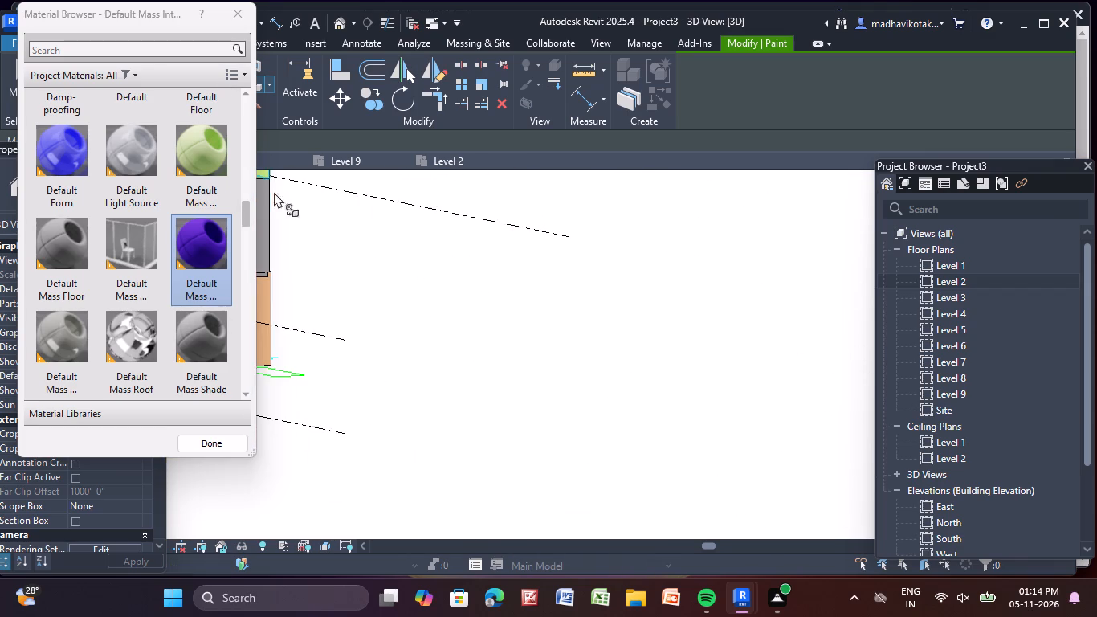
pyautogui.moveTo(283, 232); pyautogui.dragTo(531, 316, button='middle')
pyautogui.click(493, 289)
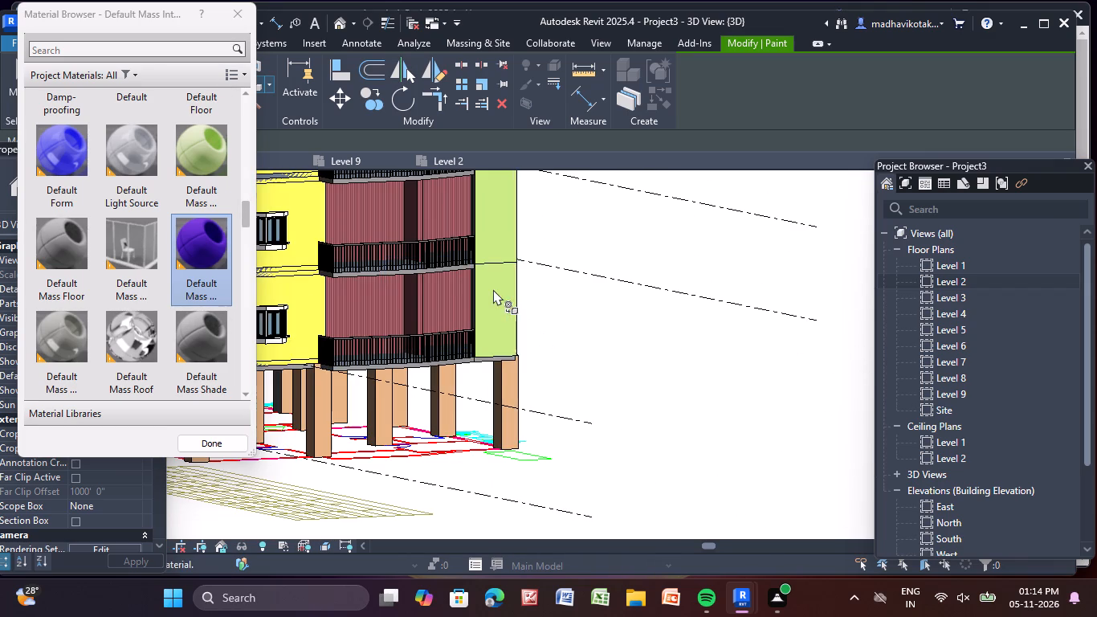
# Paint the two main wall faces behind the top-storey balcony of the grey block with the first Acoustic Ceiling Tile material.
pyautogui.scroll(-15, 493, 289)
pyautogui.moveTo(413, 410); pyautogui.dragTo(406, 425, button='middle')
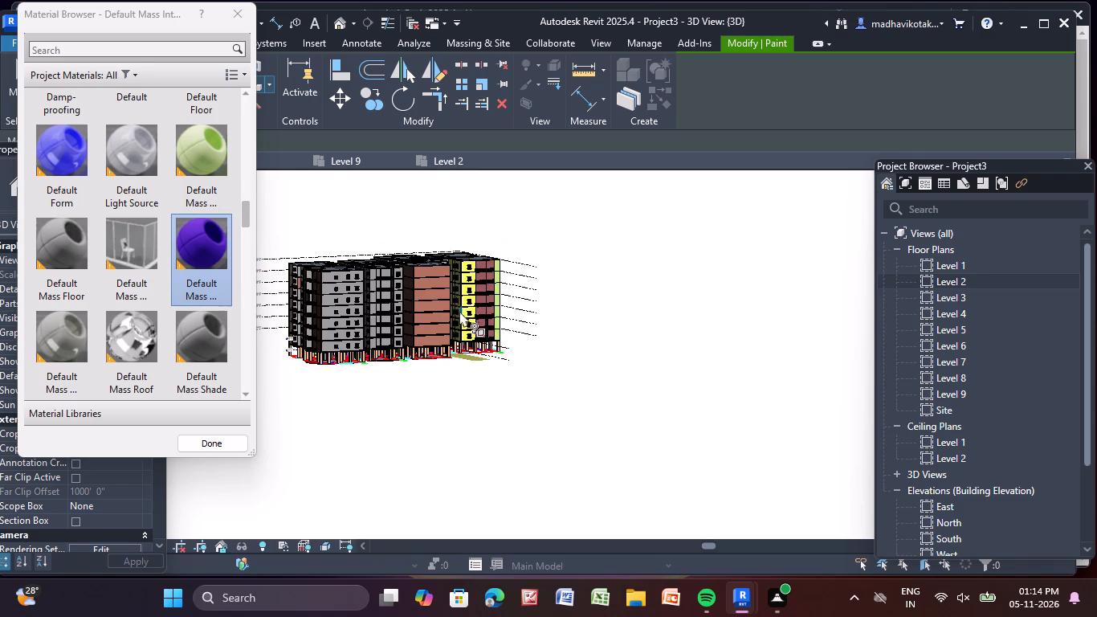
pyautogui.scroll(6, 368, 234)
pyautogui.scroll(7, 422, 374)
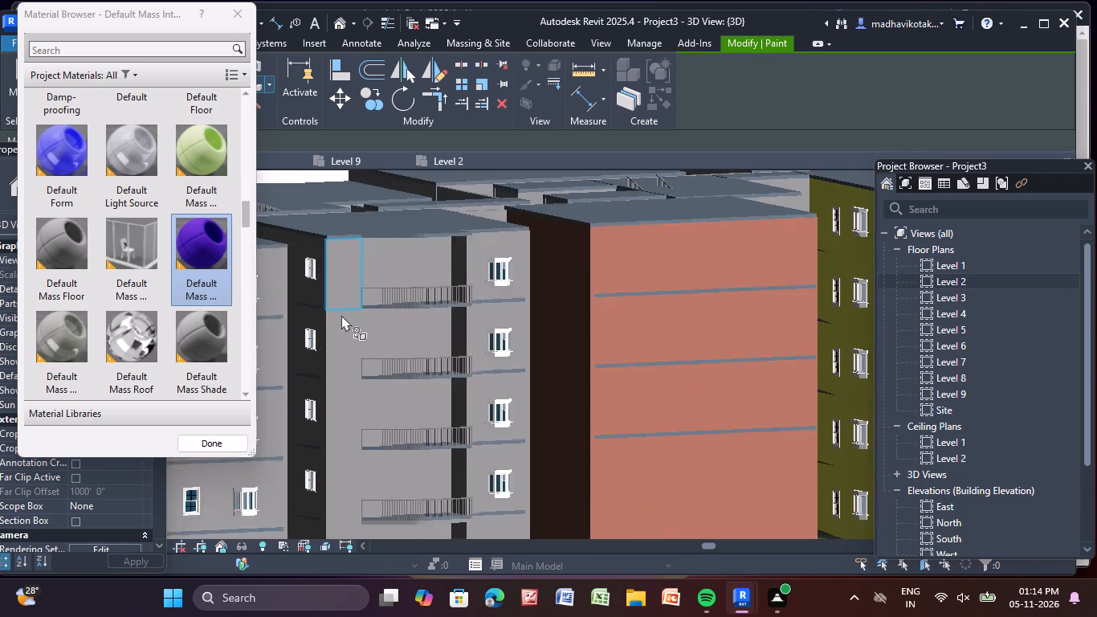
pyautogui.scroll(3, 341, 315)
pyautogui.scroll(15, 119, 161)
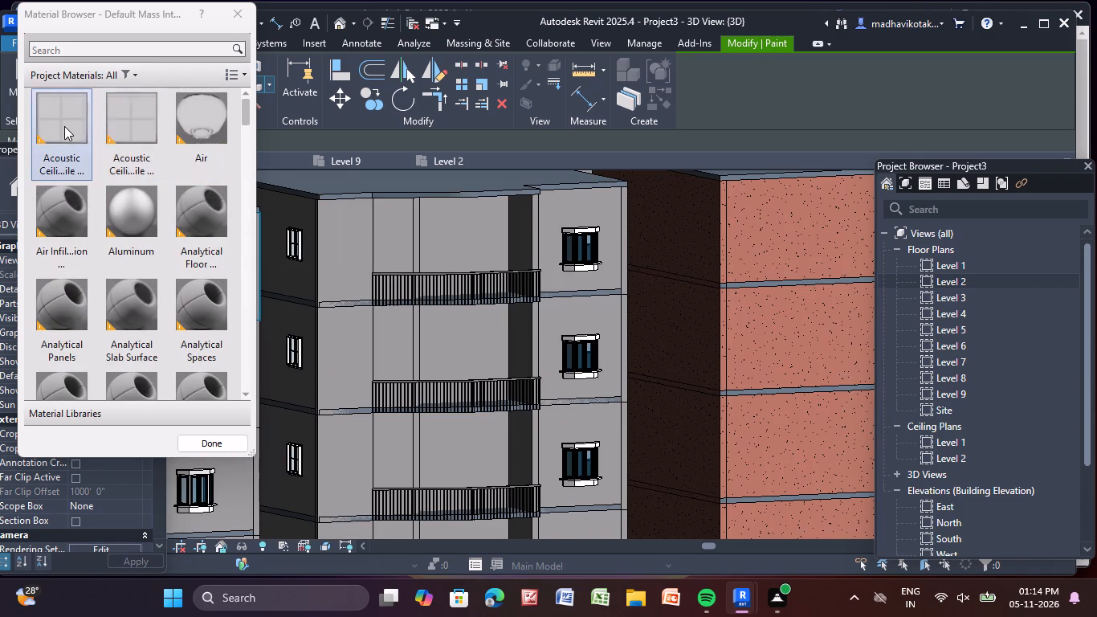
pyautogui.click(59, 123)
pyautogui.scroll(4, 455, 283)
pyautogui.click(447, 234)
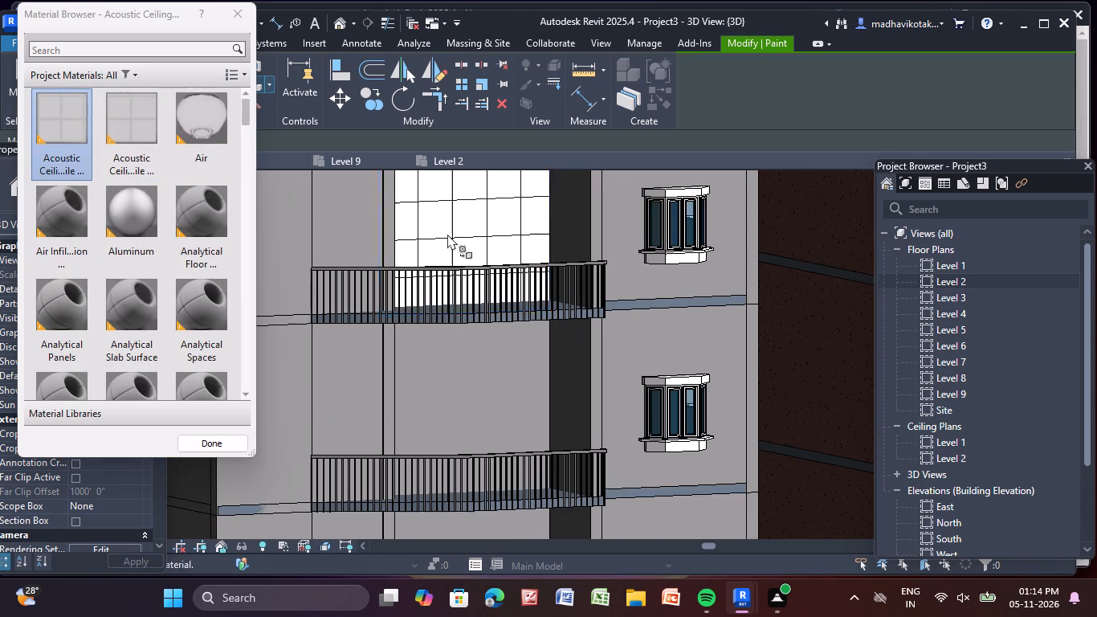
pyautogui.click(340, 231)
# Paint the narrow strip between the two top-storey balcony wall faces with the Acoustic Ceiling Tile material.
pyautogui.scroll(-7, 355, 272)
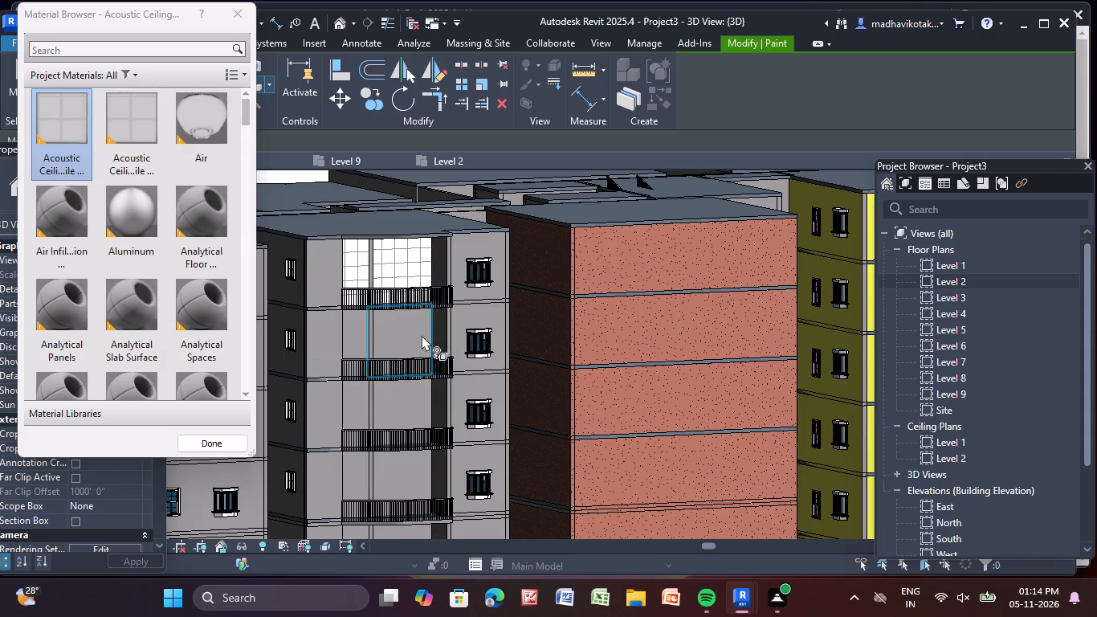
pyautogui.scroll(15, 371, 255)
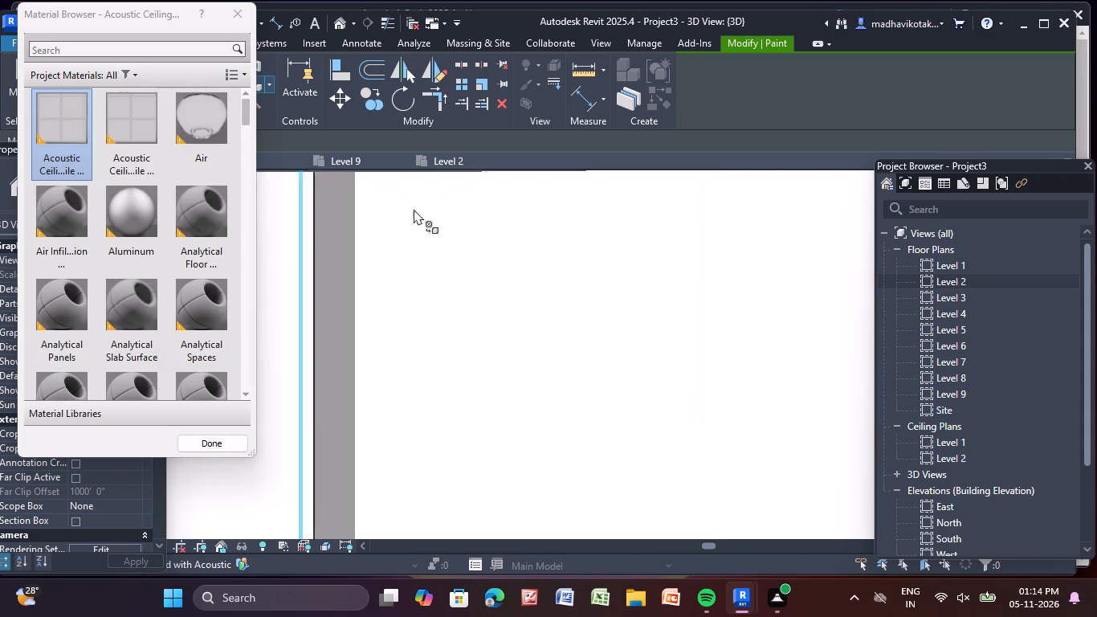
pyautogui.scroll(2, 414, 209)
pyautogui.click(332, 237)
# Paint the windowed walls beside the grey block's balconies on the top three storeys with the Acoustic Ceiling Tile material.
pyautogui.scroll(-7, 329, 241)
pyautogui.scroll(-5, 390, 341)
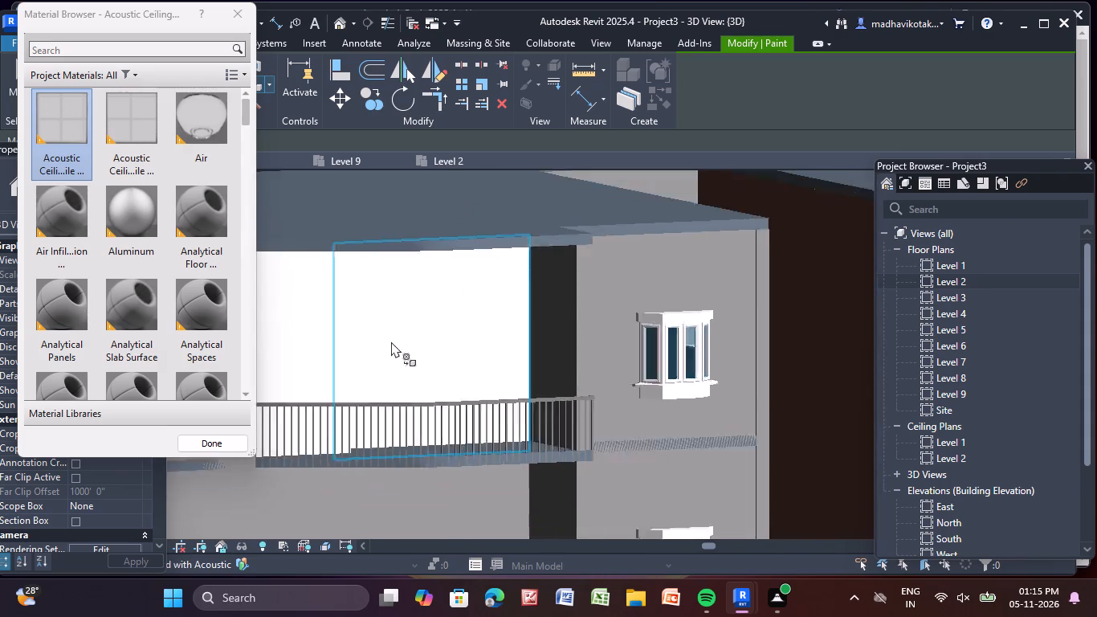
pyautogui.scroll(-6, 419, 371)
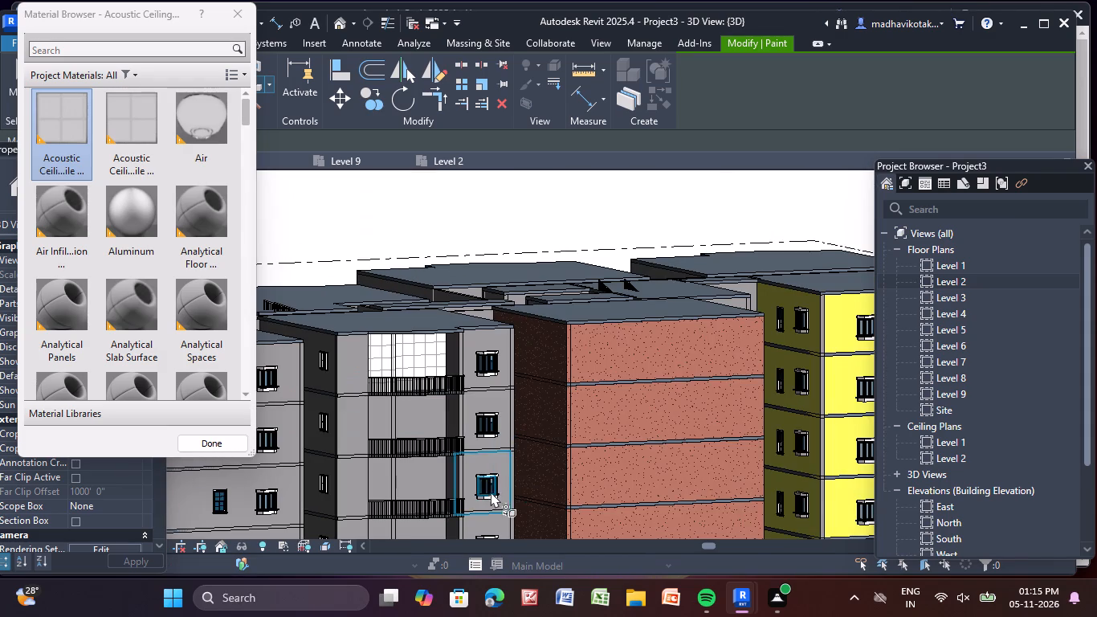
pyautogui.scroll(1, 501, 342)
pyautogui.click(500, 342)
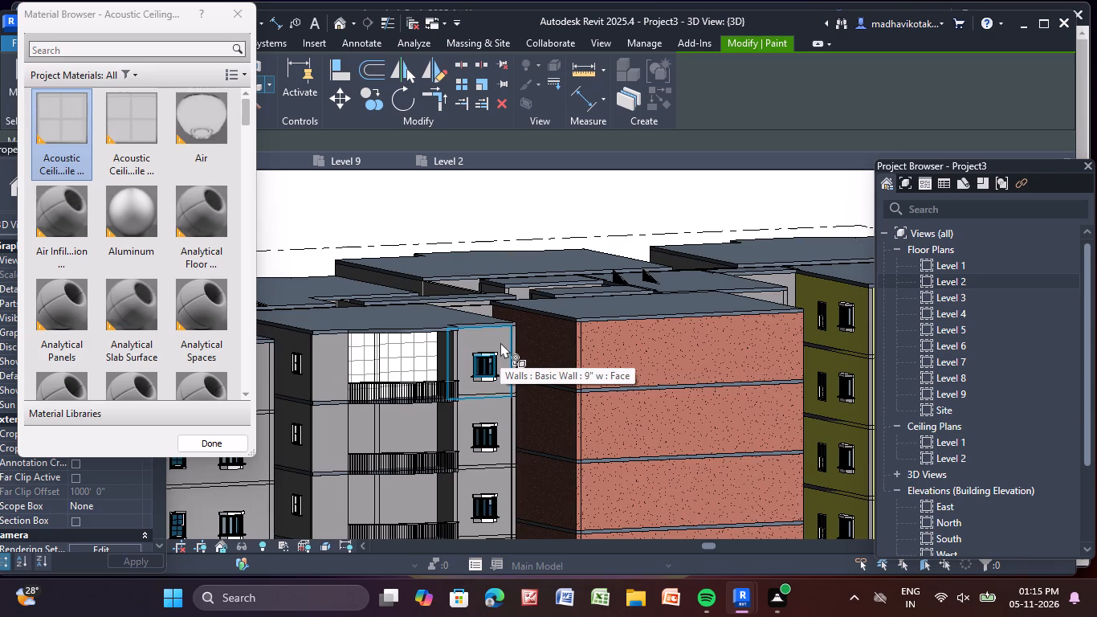
pyautogui.click(463, 411)
pyautogui.click(467, 424)
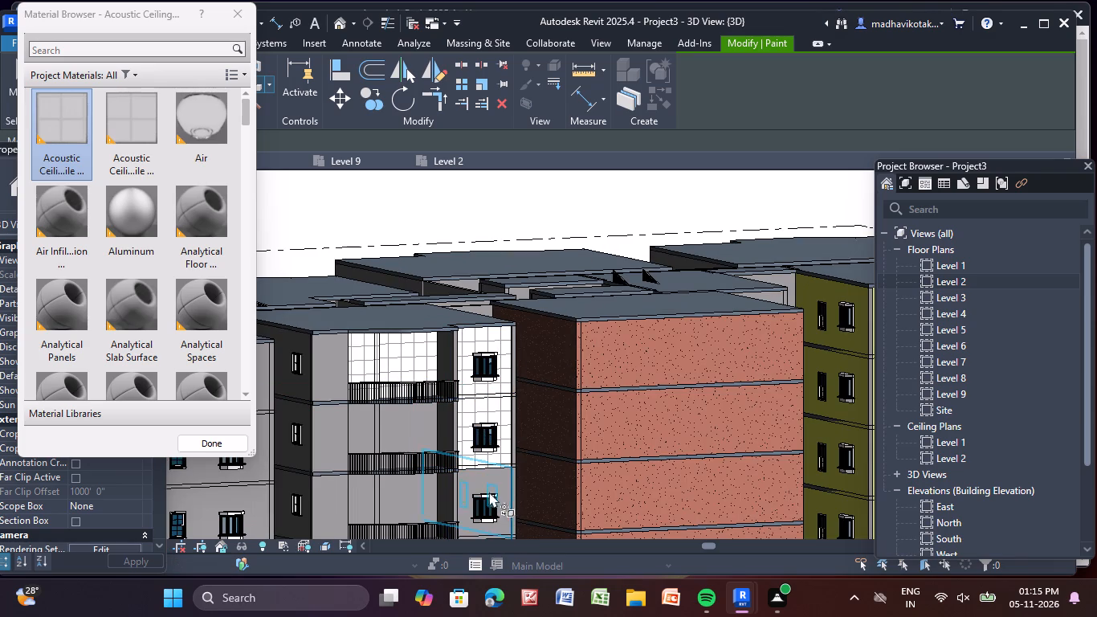
pyautogui.click(480, 485)
# Paint the windowed walls beside the balconies on the remaining lower storeys with the Acoustic Ceiling Tile material.
pyautogui.scroll(-4, 479, 485)
pyautogui.moveTo(475, 489); pyautogui.dragTo(408, 341, button='middle')
pyautogui.scroll(4, 414, 396)
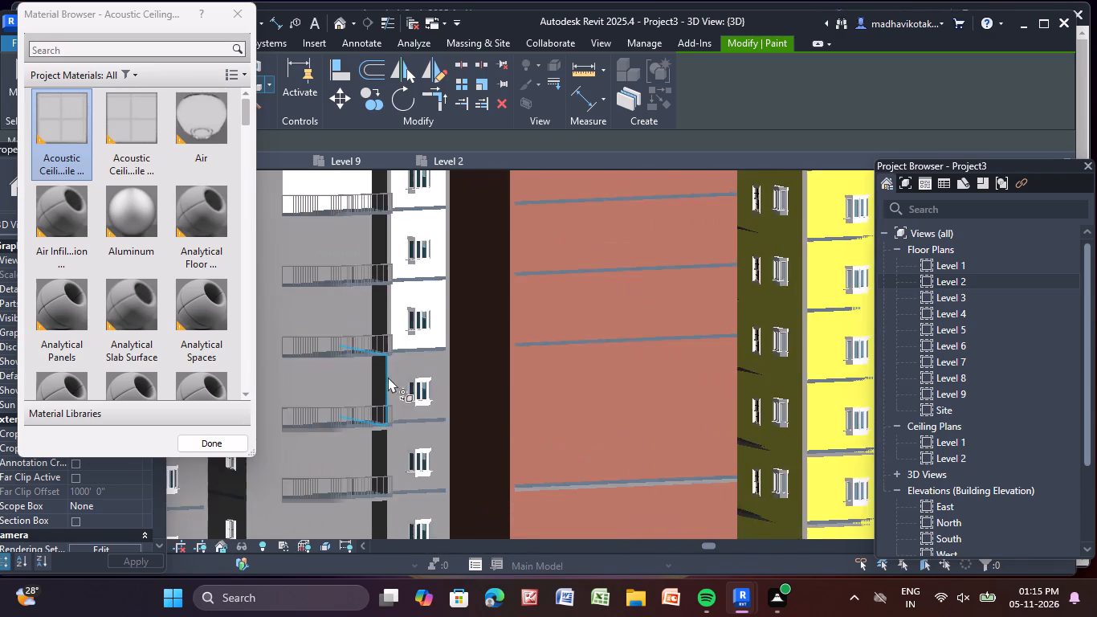
pyautogui.scroll(4, 398, 367)
pyautogui.click(419, 367)
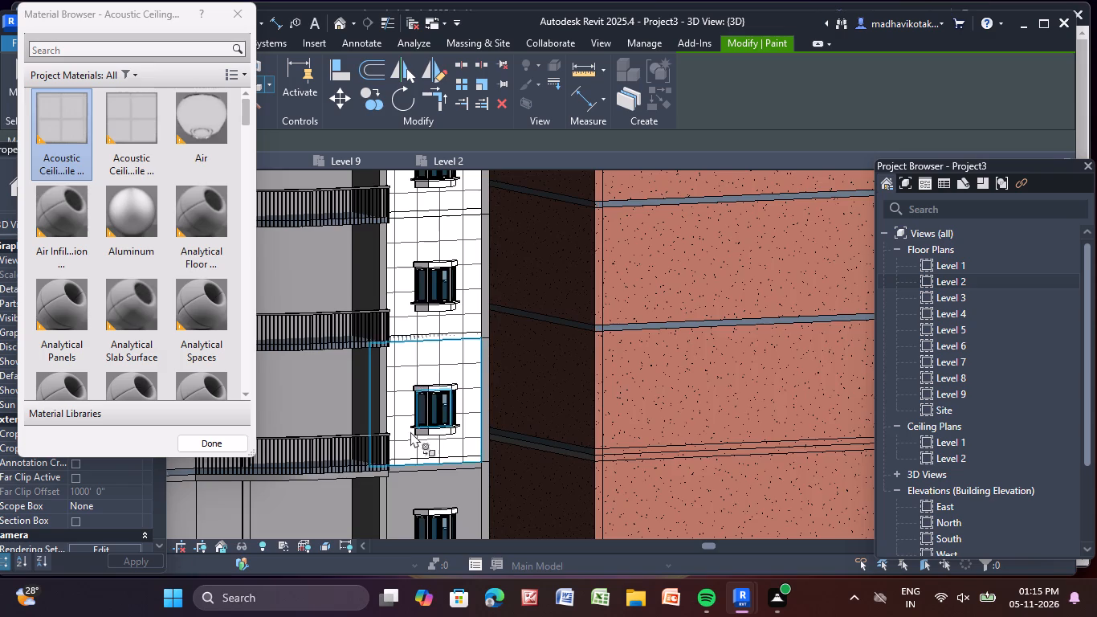
pyautogui.moveTo(409, 431); pyautogui.dragTo(361, 276, button='middle')
pyautogui.click(363, 333)
pyautogui.moveTo(365, 436); pyautogui.dragTo(336, 327, button='middle')
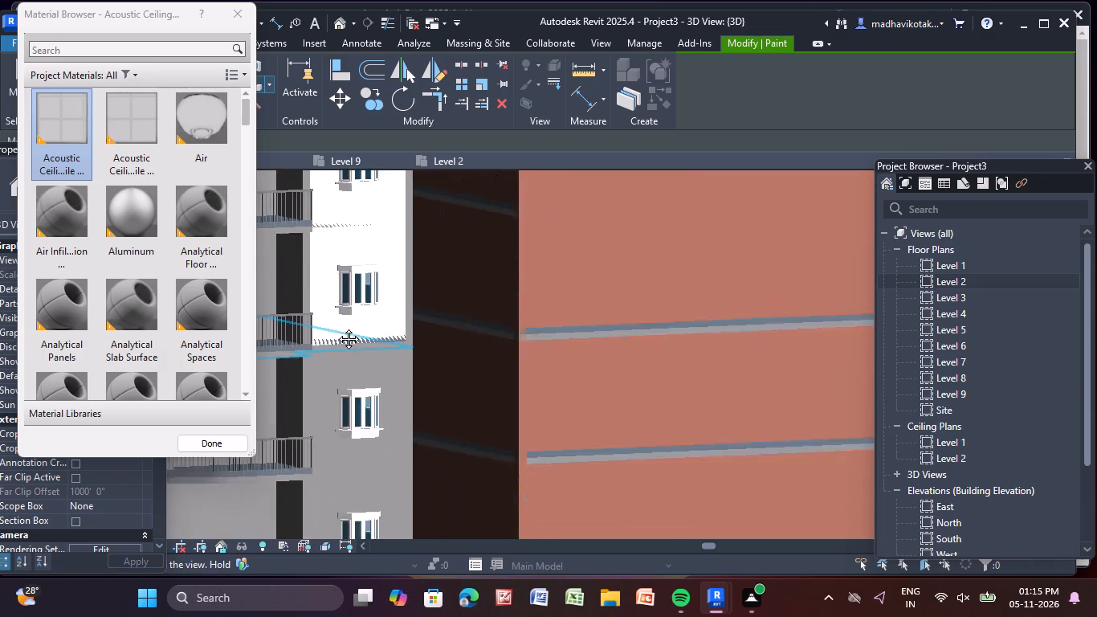
pyautogui.moveTo(336, 327); pyautogui.dragTo(321, 282, button='middle')
pyautogui.click(324, 304)
pyautogui.click(344, 431)
# Paint the plain corner walls on the other side of the balconies, on the lowest four storeys, with the Acoustic Ceiling Tile material.
pyautogui.scroll(-5, 332, 434)
pyautogui.moveTo(334, 434); pyautogui.dragTo(714, 440, button='middle')
pyautogui.scroll(3, 564, 411)
pyautogui.click(586, 402)
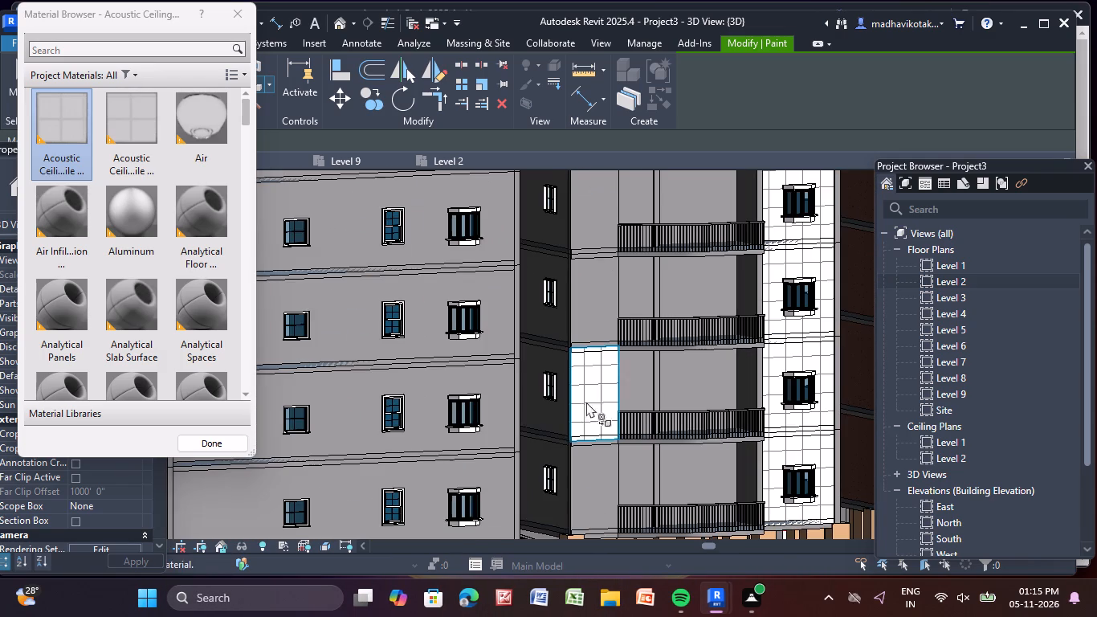
pyautogui.click(586, 480)
pyautogui.moveTo(580, 360); pyautogui.dragTo(554, 435, button='middle')
pyautogui.scroll(-1, 554, 436)
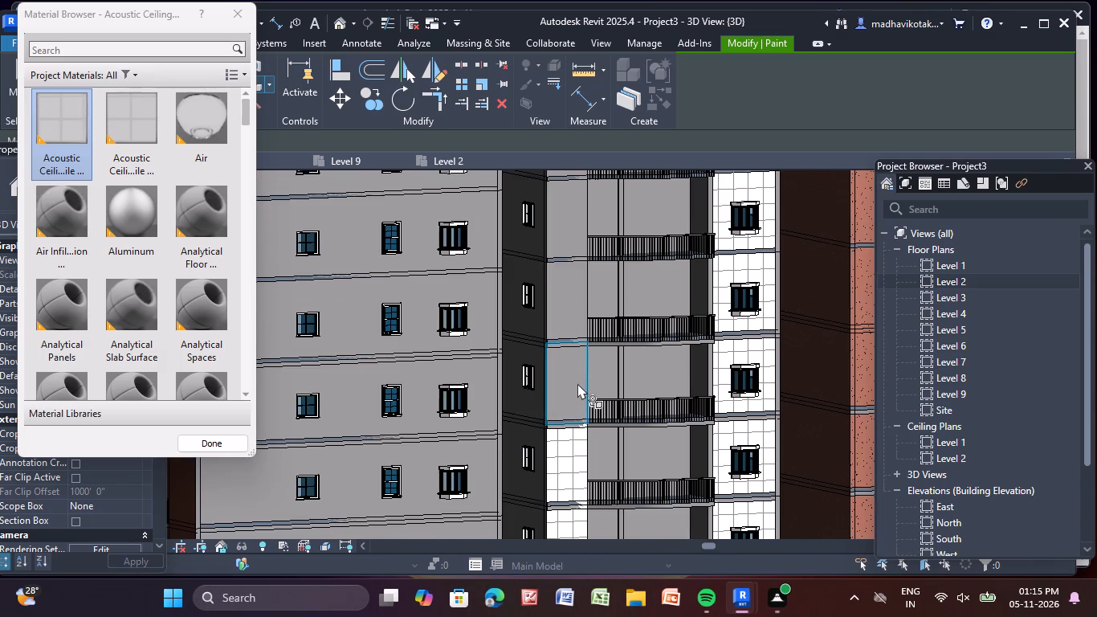
pyautogui.click(565, 391)
pyautogui.click(563, 289)
# Paint the same column of plain corner walls on the top three storeys with the Acoustic Ceiling Tile material.
pyautogui.moveTo(563, 289); pyautogui.dragTo(553, 394, button='middle')
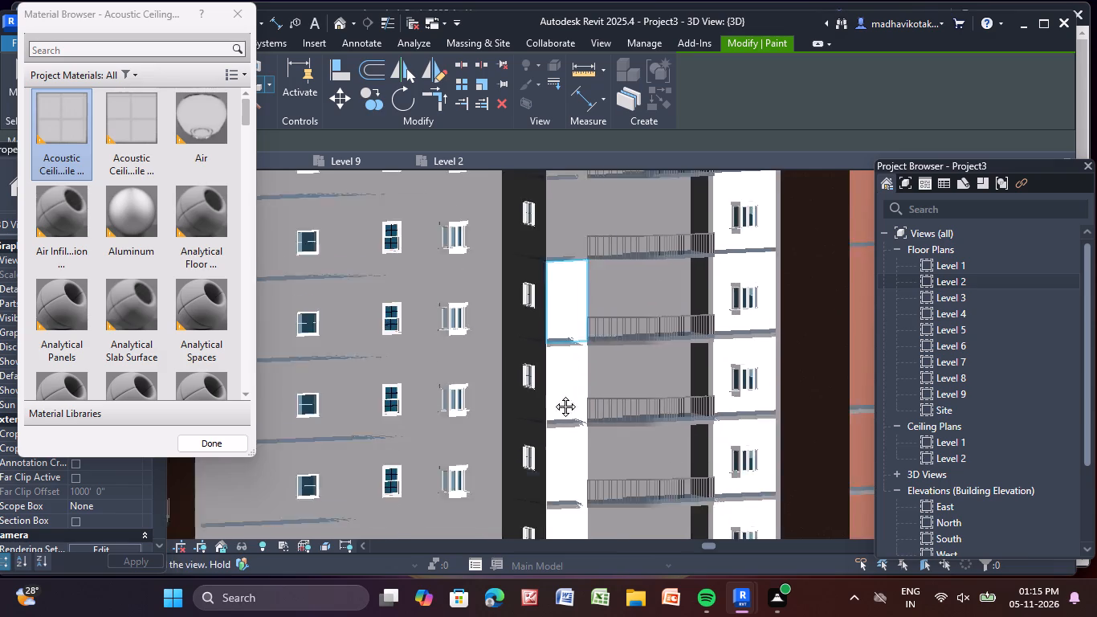
pyautogui.moveTo(553, 394); pyautogui.dragTo(548, 432, button='middle')
pyautogui.scroll(3, 565, 350)
pyautogui.click(553, 344)
pyautogui.moveTo(553, 344); pyautogui.dragTo(629, 607, button='middle')
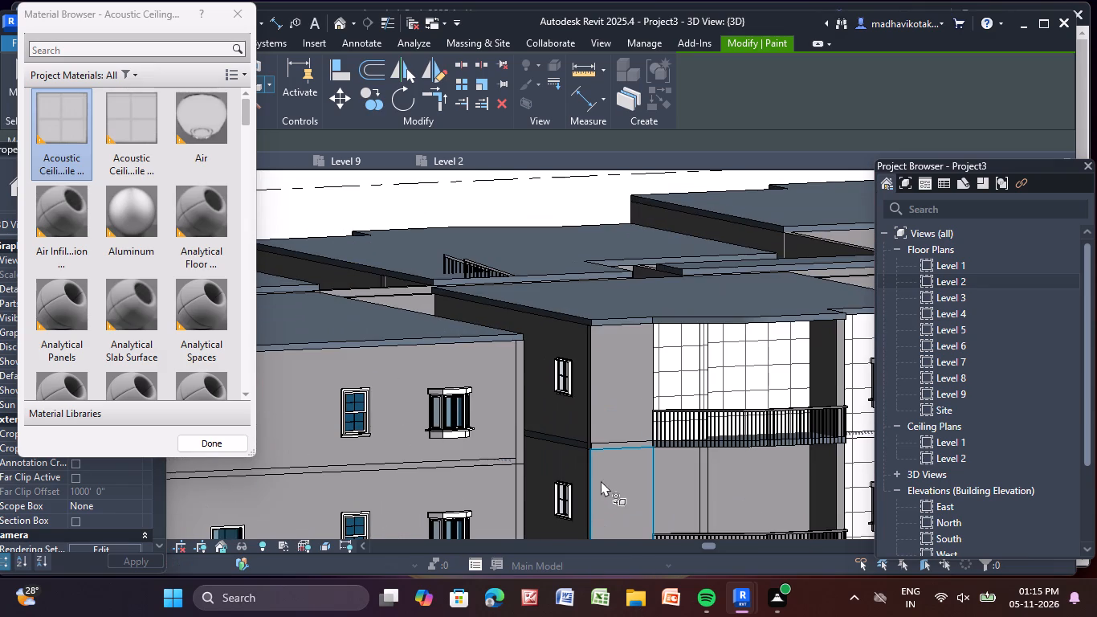
pyautogui.click(609, 476)
pyautogui.click(620, 381)
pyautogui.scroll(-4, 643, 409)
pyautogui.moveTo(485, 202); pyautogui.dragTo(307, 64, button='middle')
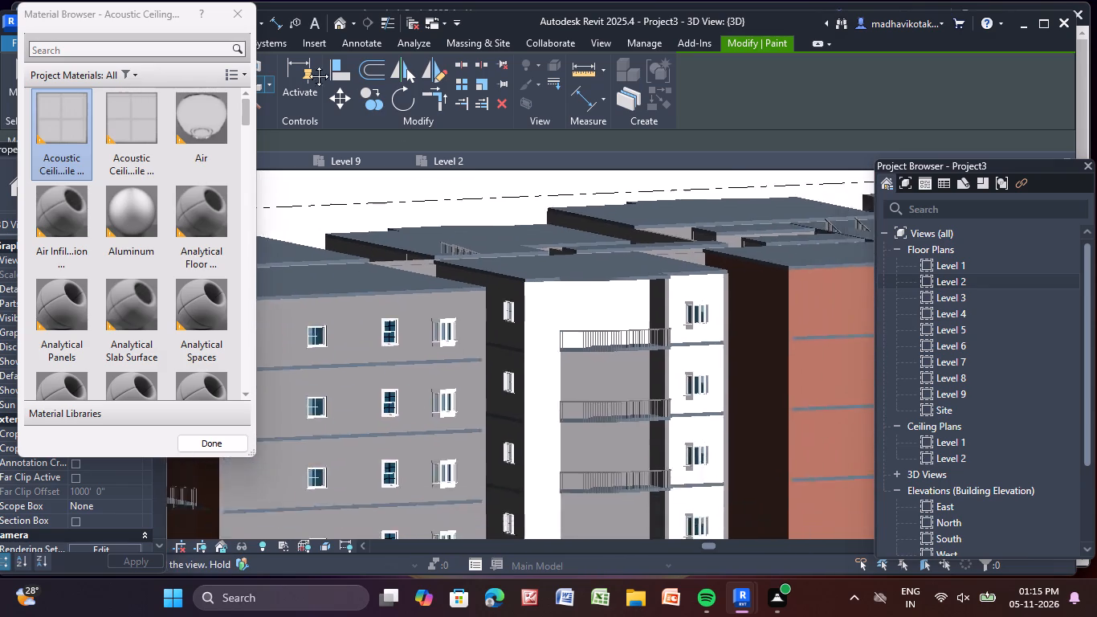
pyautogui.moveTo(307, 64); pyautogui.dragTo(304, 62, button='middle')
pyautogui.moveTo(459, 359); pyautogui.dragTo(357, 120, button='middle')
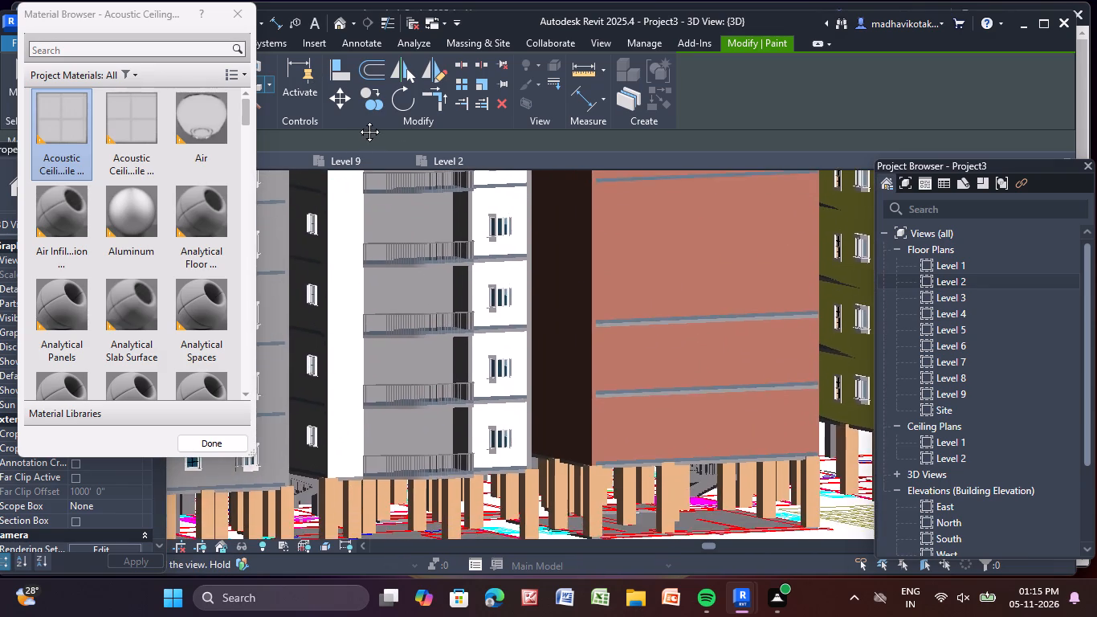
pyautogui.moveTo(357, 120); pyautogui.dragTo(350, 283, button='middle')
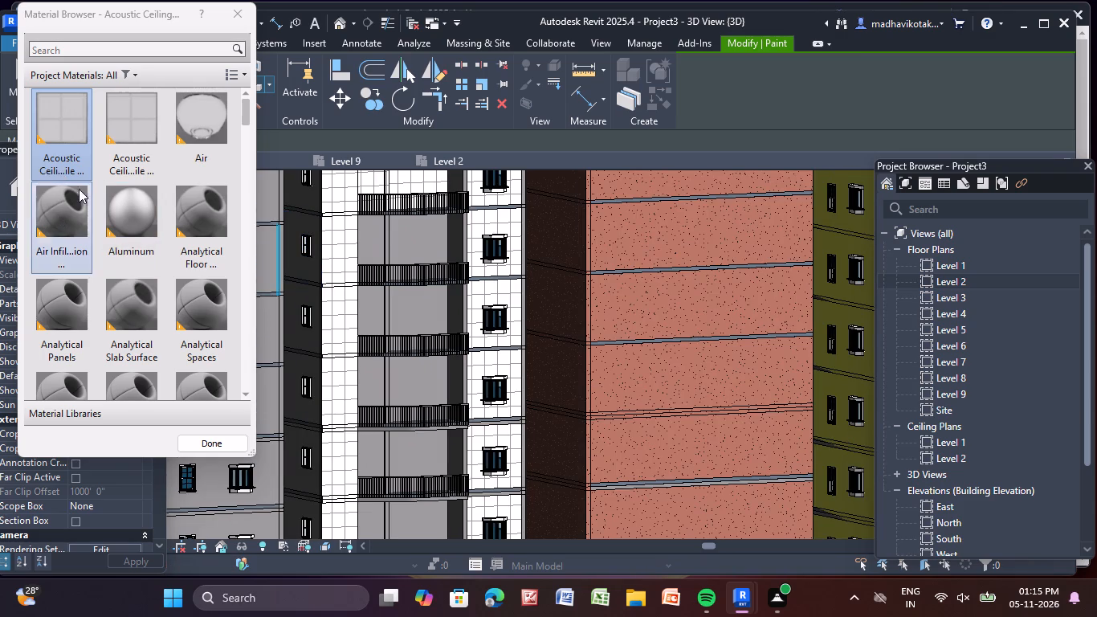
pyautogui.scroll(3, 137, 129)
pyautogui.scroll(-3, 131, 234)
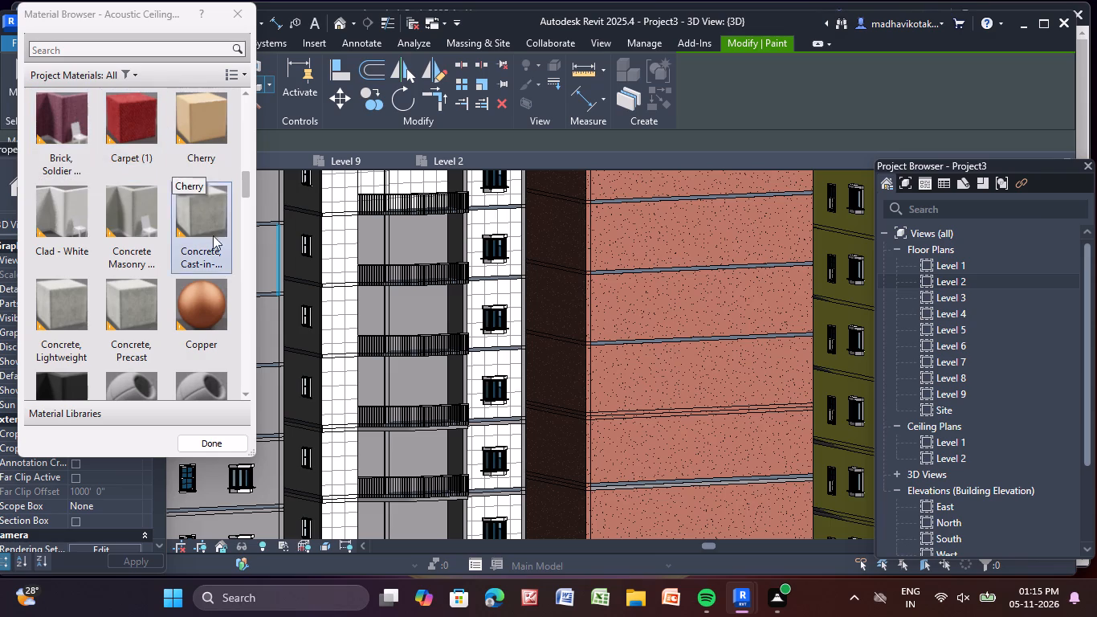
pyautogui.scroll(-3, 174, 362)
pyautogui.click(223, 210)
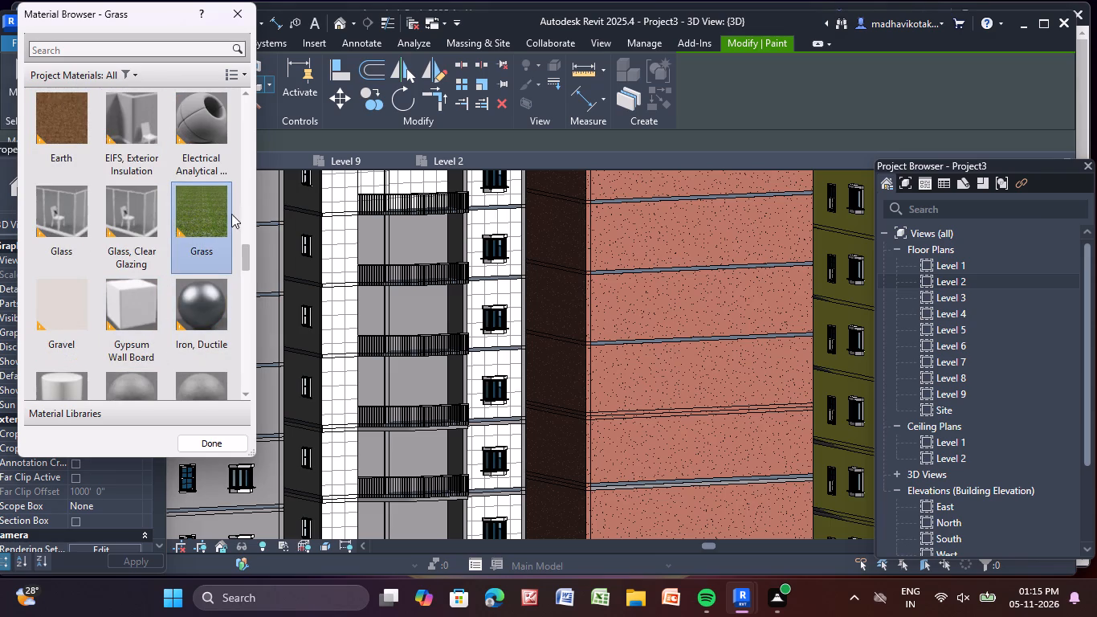
# Paint the walls and narrow strip behind the second-from-top balcony with the Door - Frame material.
pyautogui.scroll(1, 187, 211)
pyautogui.scroll(-1, 22, 358)
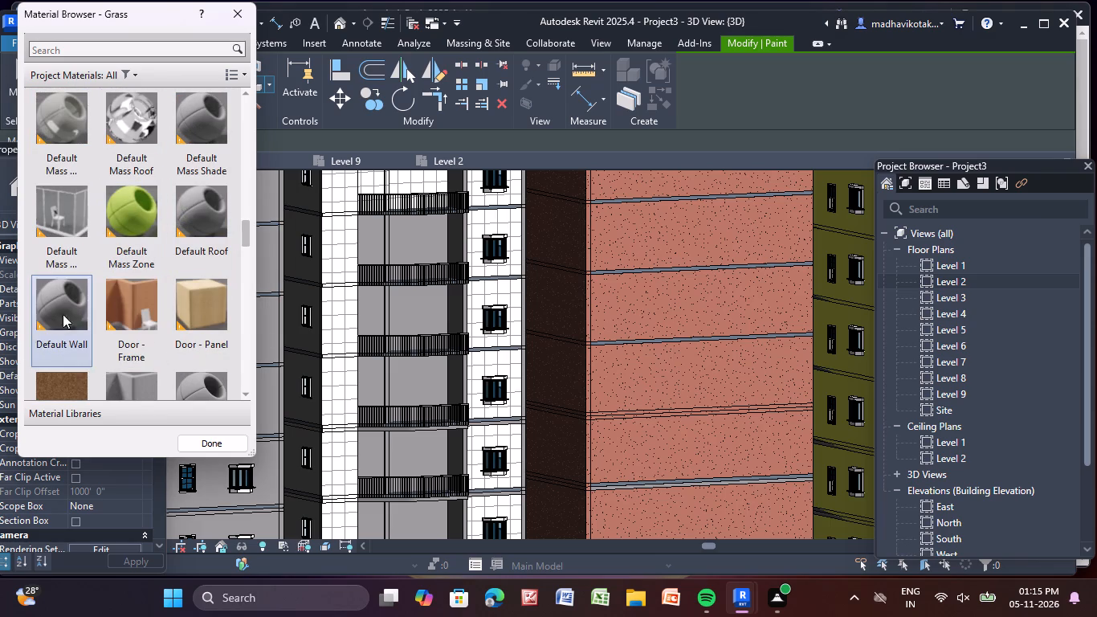
pyautogui.click(133, 317)
pyautogui.click(430, 227)
pyautogui.scroll(4, 426, 228)
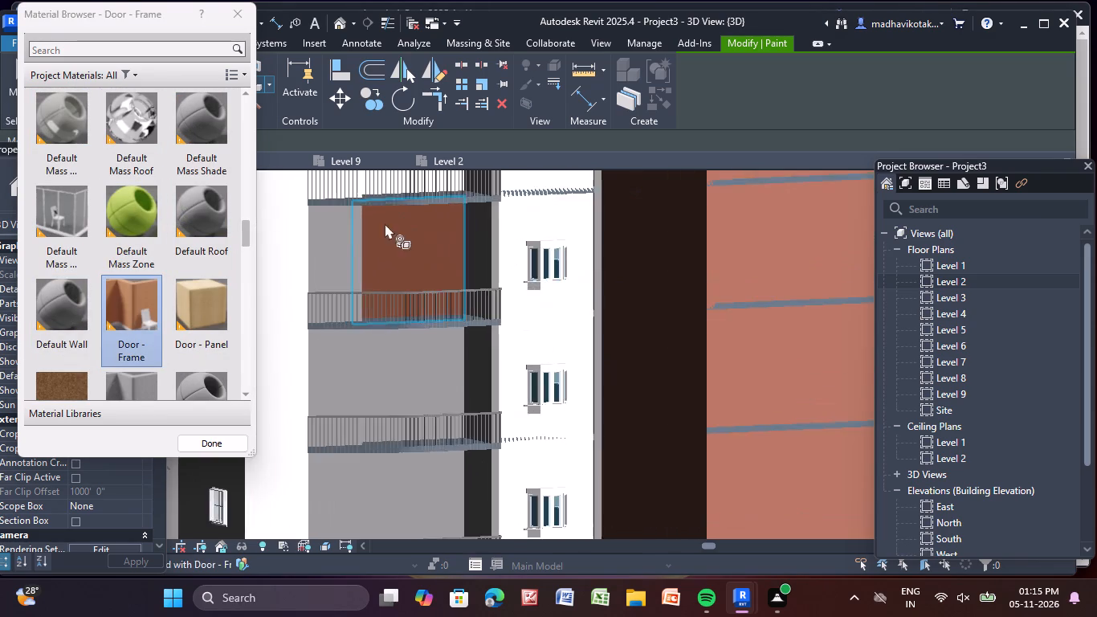
pyautogui.scroll(2, 347, 235)
pyautogui.click(341, 234)
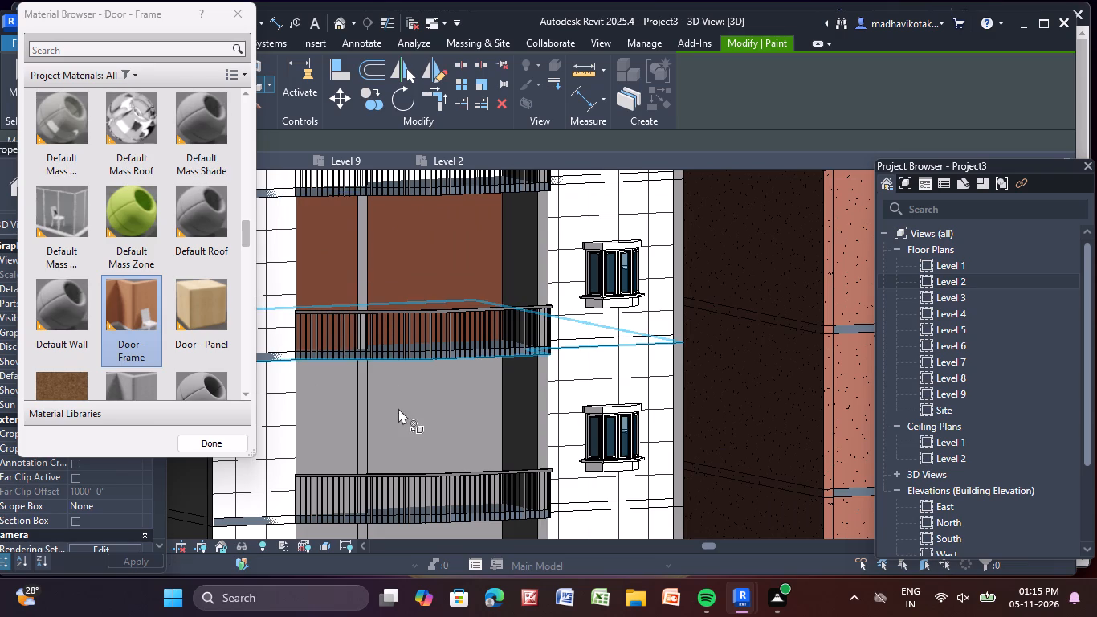
pyautogui.scroll(9, 371, 261)
pyautogui.click(349, 239)
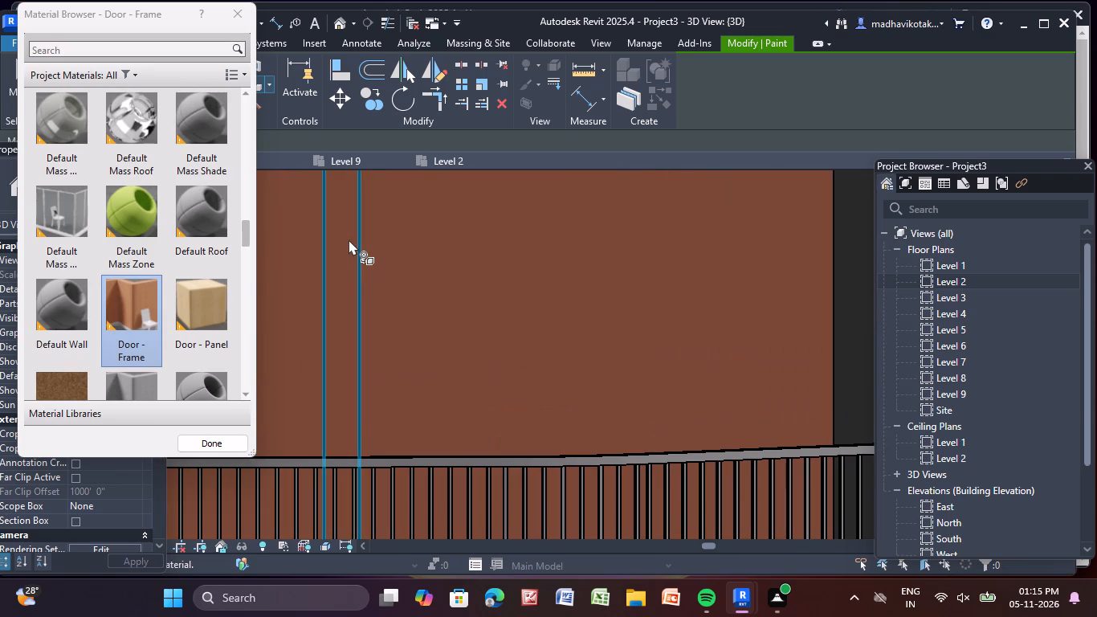
# Paint the walls and narrow strip behind the third-from-top balcony with the Door - Frame material.
pyautogui.scroll(-12, 349, 239)
pyautogui.scroll(-3, 365, 369)
pyautogui.moveTo(361, 345); pyautogui.dragTo(398, 280, button='middle')
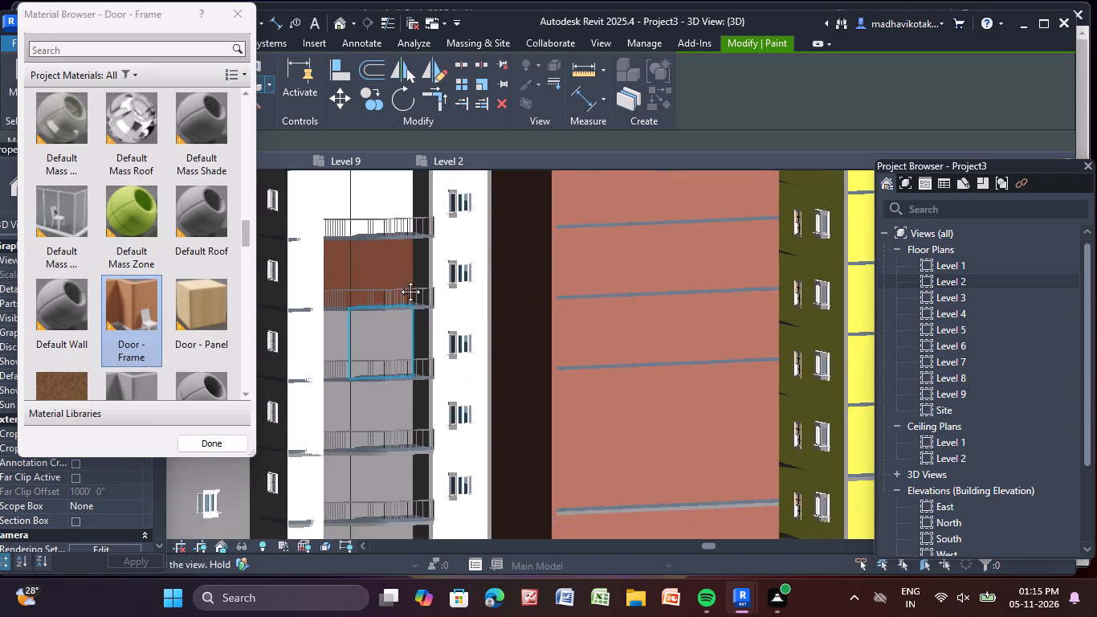
pyautogui.moveTo(398, 280); pyautogui.dragTo(424, 259, button='middle')
pyautogui.scroll(10, 427, 257)
pyautogui.click(418, 280)
pyautogui.scroll(4, 385, 272)
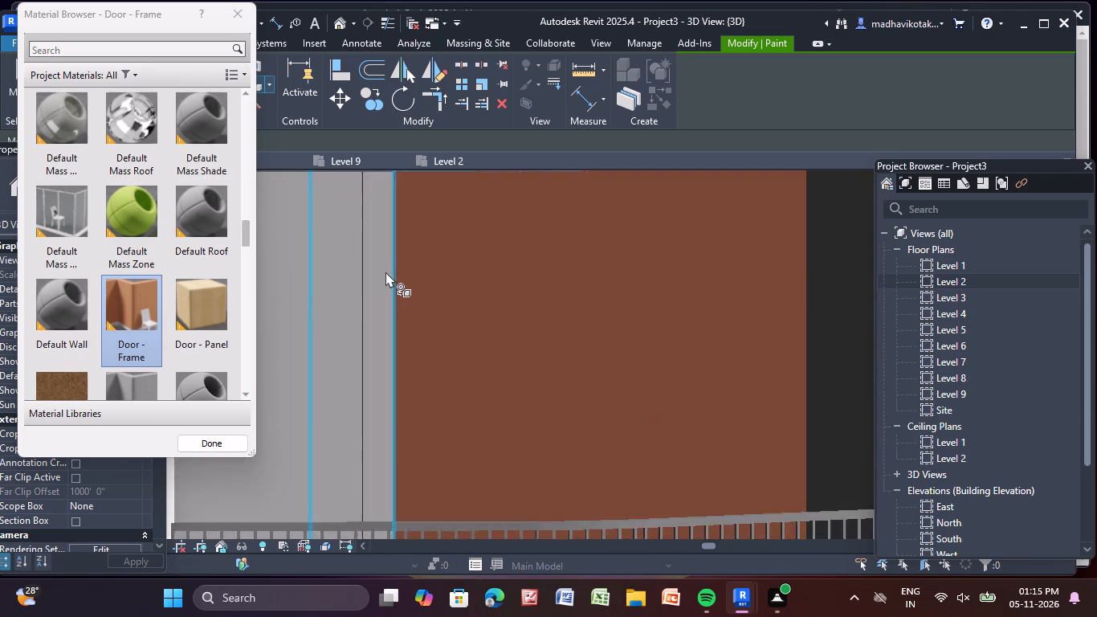
pyautogui.scroll(5, 385, 272)
pyautogui.click(380, 268)
pyautogui.click(319, 270)
# Paint the walls and narrow strip behind the fourth-from-top balcony with the Door - Frame material.
pyautogui.scroll(-6, 319, 270)
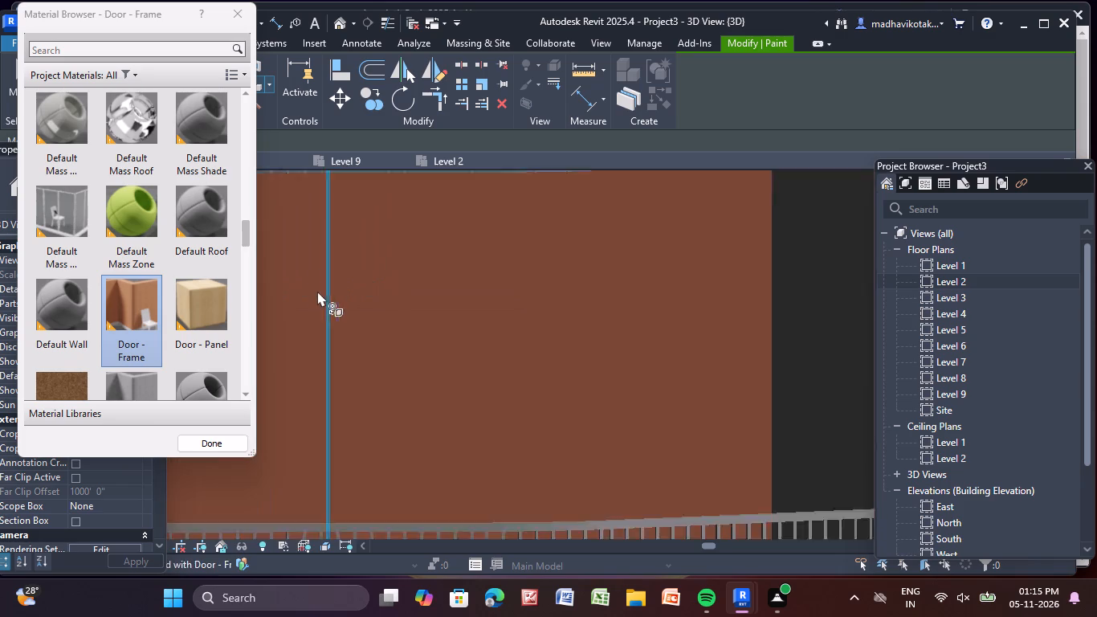
pyautogui.moveTo(345, 382); pyautogui.dragTo(353, 56, button='middle')
pyautogui.scroll(-1, 341, 39)
pyautogui.click(459, 365)
pyautogui.scroll(5, 381, 373)
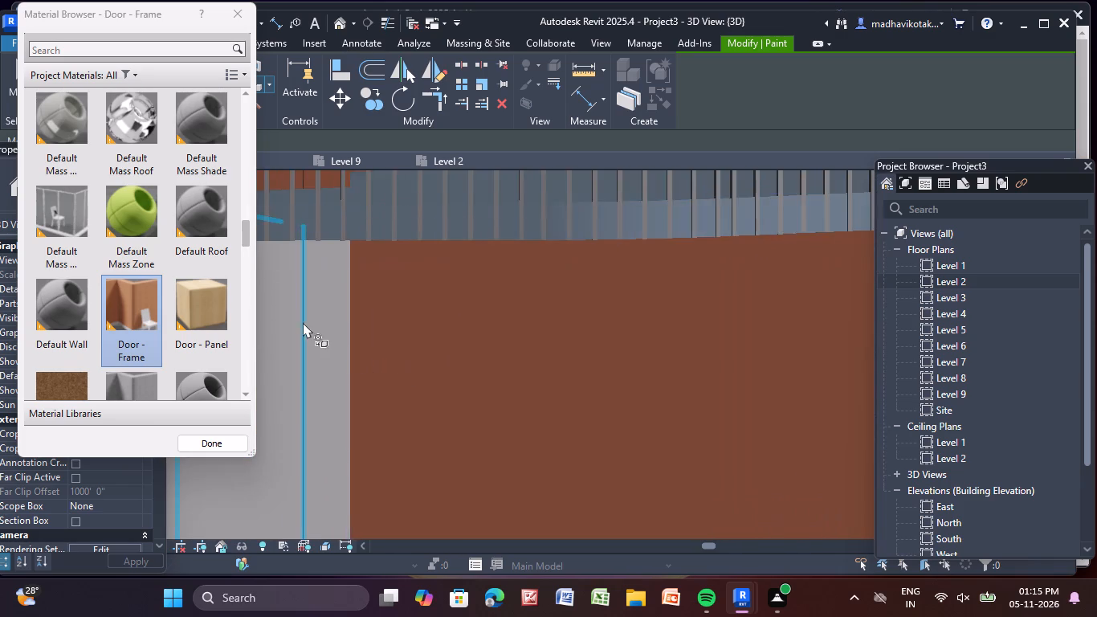
pyautogui.scroll(4, 303, 322)
pyautogui.click(331, 309)
pyautogui.scroll(-3, 328, 315)
pyautogui.moveTo(336, 328); pyautogui.dragTo(490, 282, button='middle')
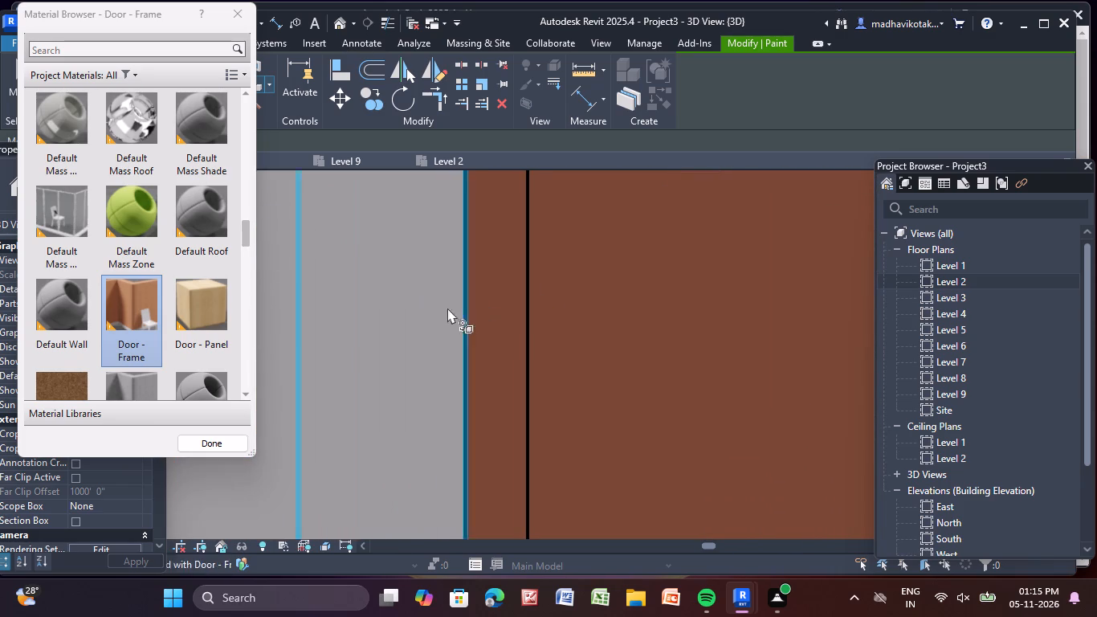
pyautogui.click(426, 308)
# Paint the walls and narrow strip behind the third-from-bottom balcony with the Door - Frame material.
pyautogui.scroll(-6, 385, 360)
pyautogui.moveTo(383, 382); pyautogui.dragTo(387, 67, button='middle')
pyautogui.scroll(-1, 445, 288)
pyautogui.moveTo(508, 478); pyautogui.dragTo(439, 137, button='middle')
pyautogui.click(488, 257)
pyautogui.scroll(10, 239, 219)
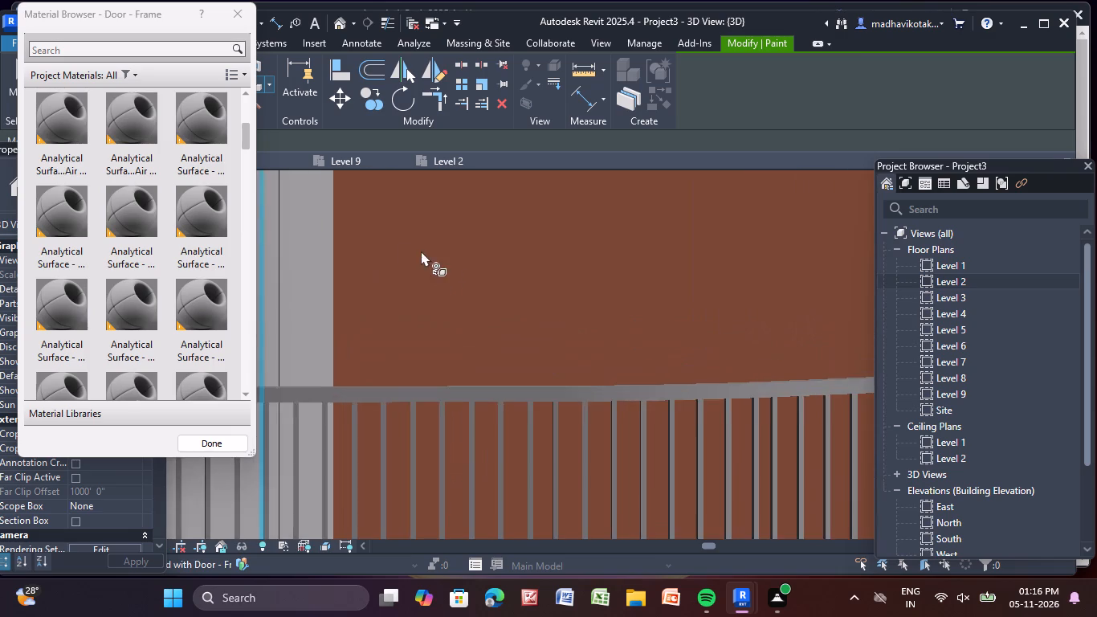
pyautogui.scroll(2, 327, 234)
pyautogui.moveTo(321, 247); pyautogui.dragTo(455, 305, button='middle')
pyautogui.click(434, 300)
pyautogui.click(288, 288)
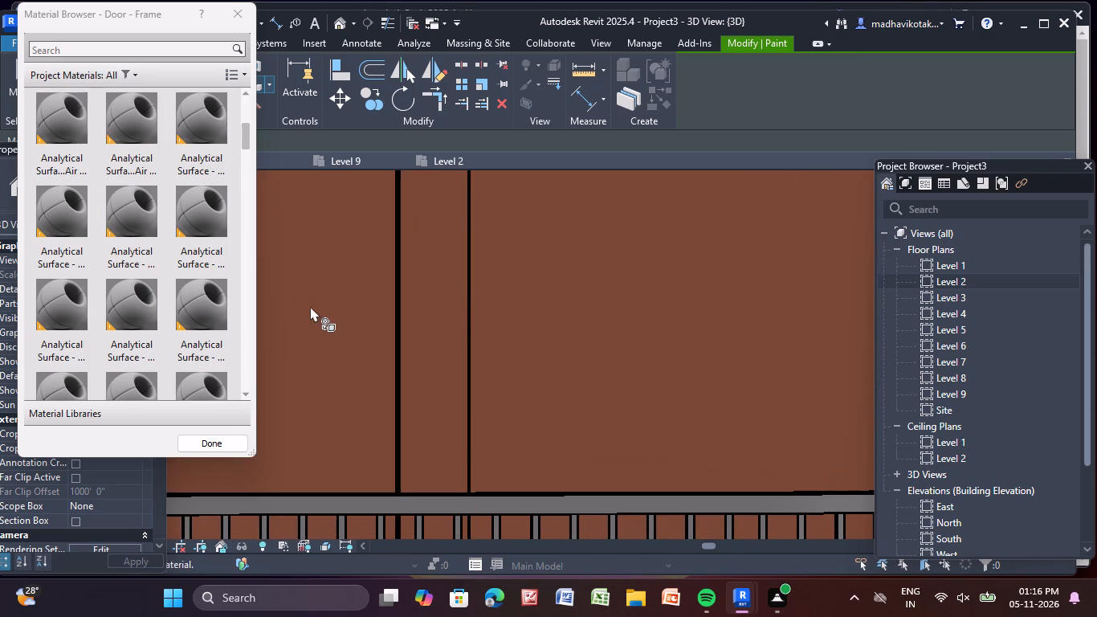
# Paint the walls and narrow strip behind the second-from-bottom balcony with the Door - Frame material.
pyautogui.scroll(-11, 318, 310)
pyautogui.moveTo(526, 475); pyautogui.dragTo(479, 137, button='middle')
pyautogui.click(508, 249)
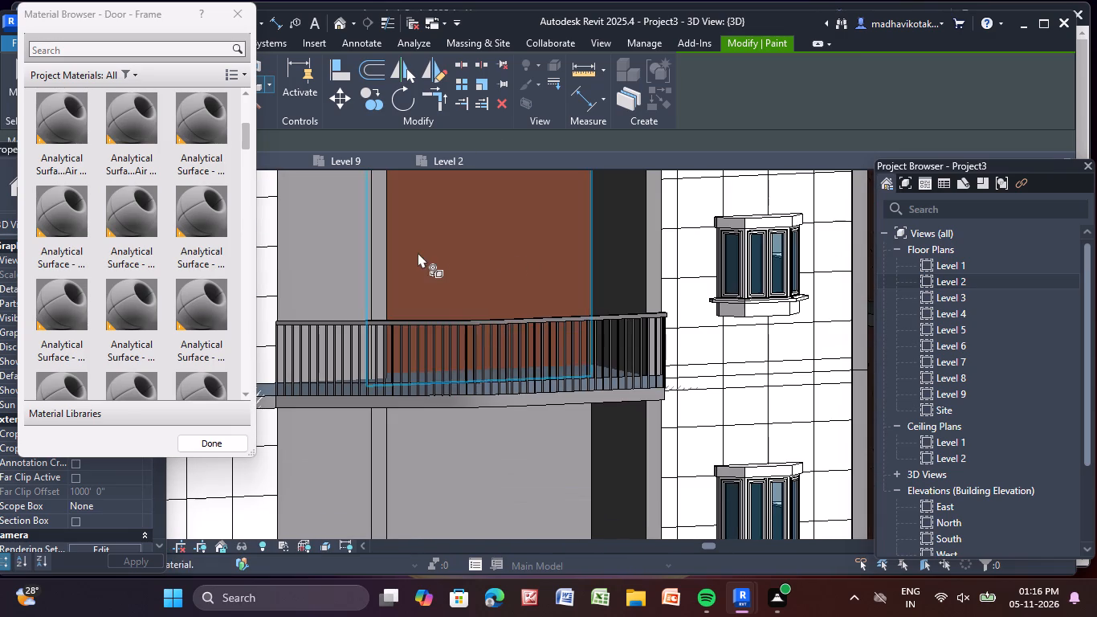
pyautogui.scroll(8, 416, 252)
pyautogui.click(349, 233)
pyautogui.click(281, 266)
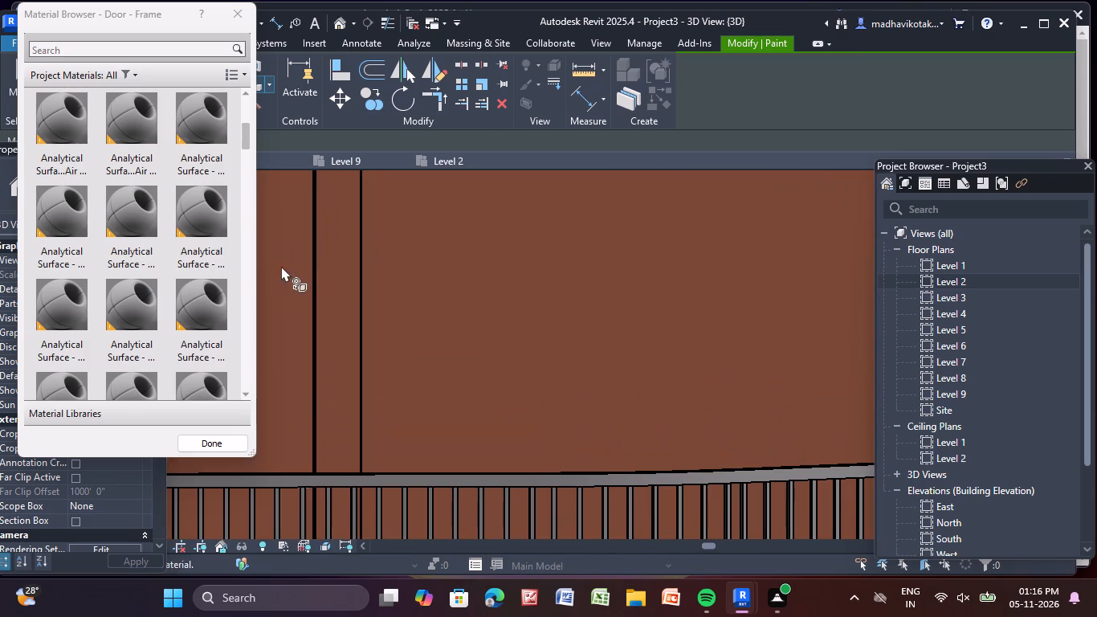
# Paint the walls and narrow strip behind the lowest balcony, just above the columns, with the Door - Frame material.
pyautogui.scroll(-10, 296, 258)
pyautogui.scroll(-4, 312, 333)
pyautogui.moveTo(328, 450); pyautogui.dragTo(448, 429, button='middle')
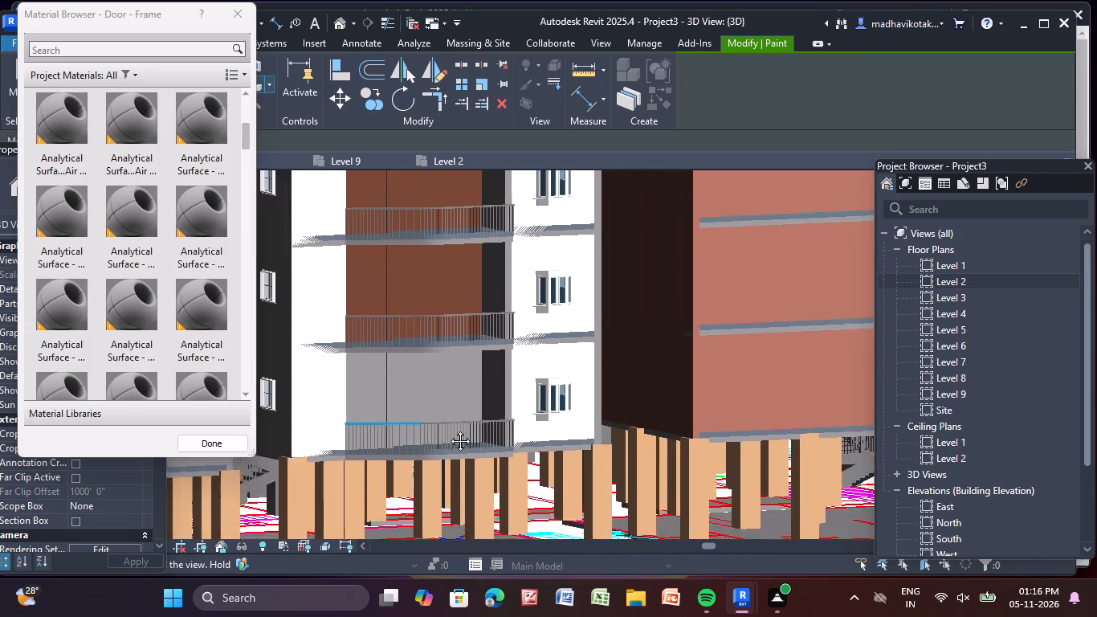
pyautogui.moveTo(448, 429); pyautogui.dragTo(450, 430, button='middle')
pyautogui.scroll(3, 450, 430)
pyautogui.click(538, 386)
pyautogui.scroll(10, 471, 387)
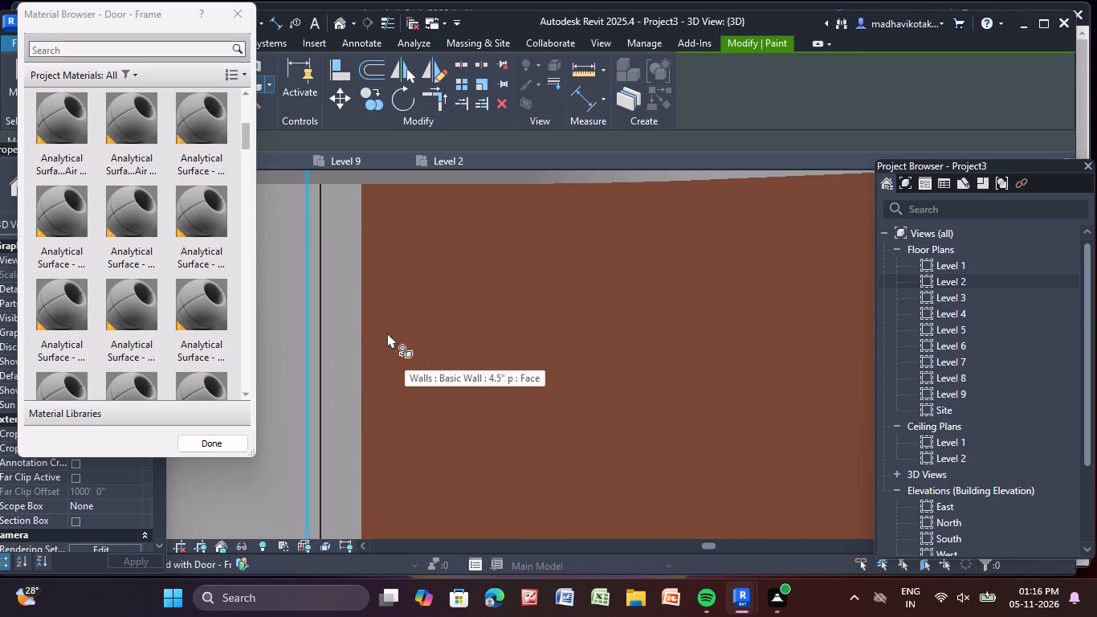
pyautogui.click(344, 301)
pyautogui.click(285, 278)
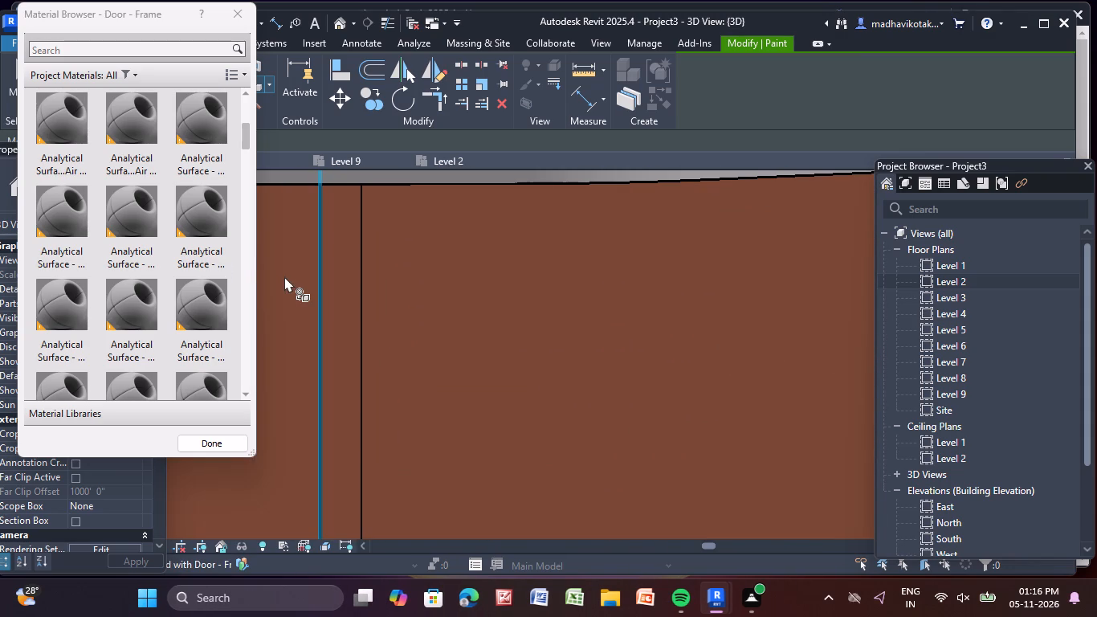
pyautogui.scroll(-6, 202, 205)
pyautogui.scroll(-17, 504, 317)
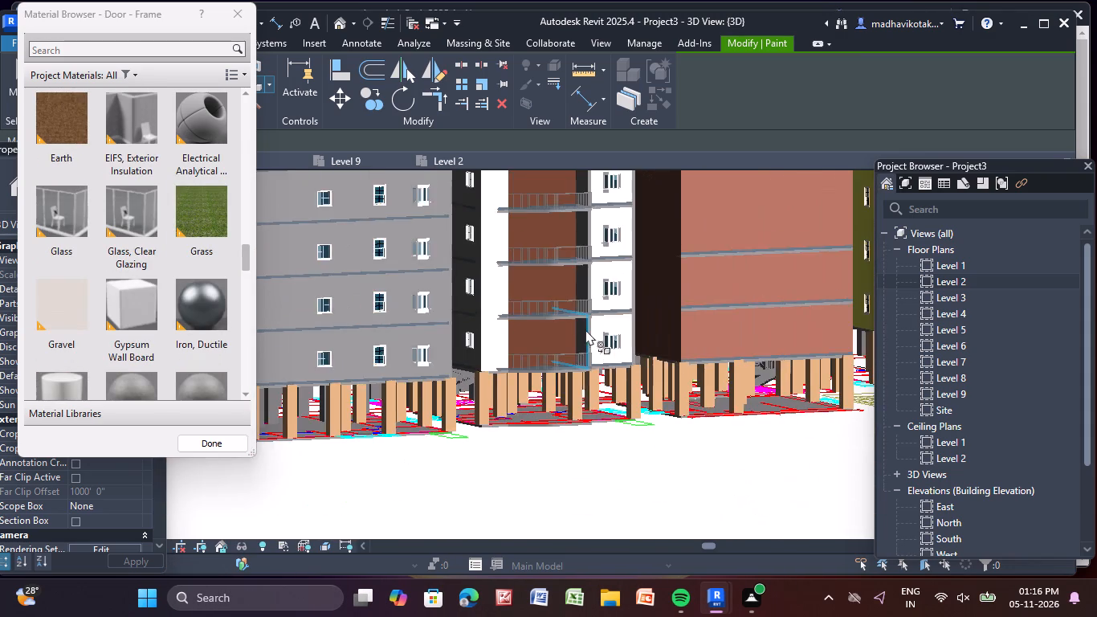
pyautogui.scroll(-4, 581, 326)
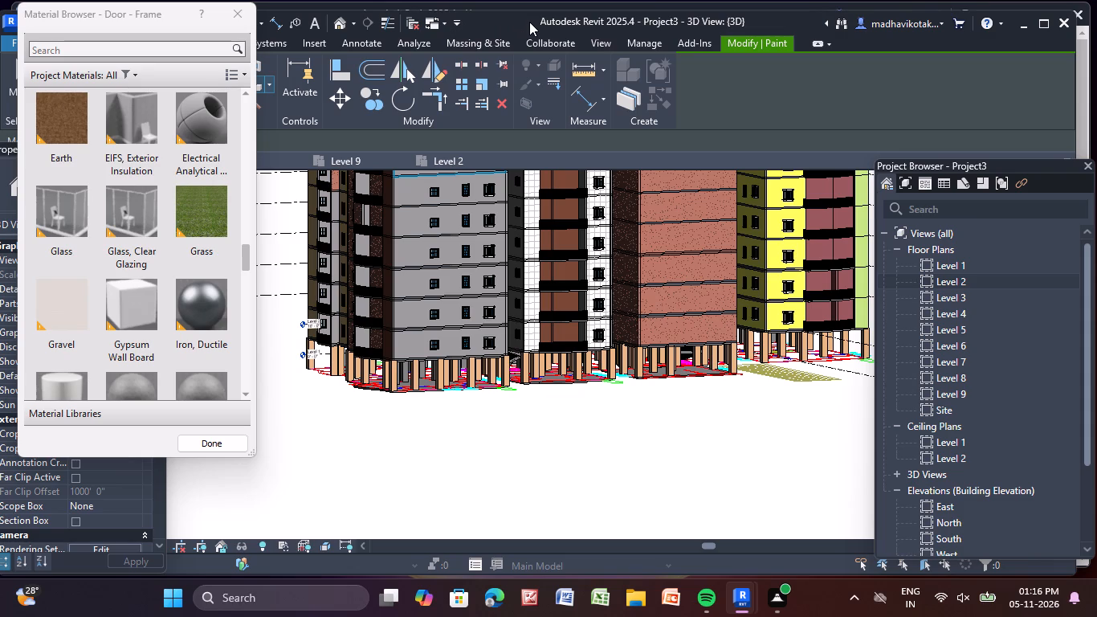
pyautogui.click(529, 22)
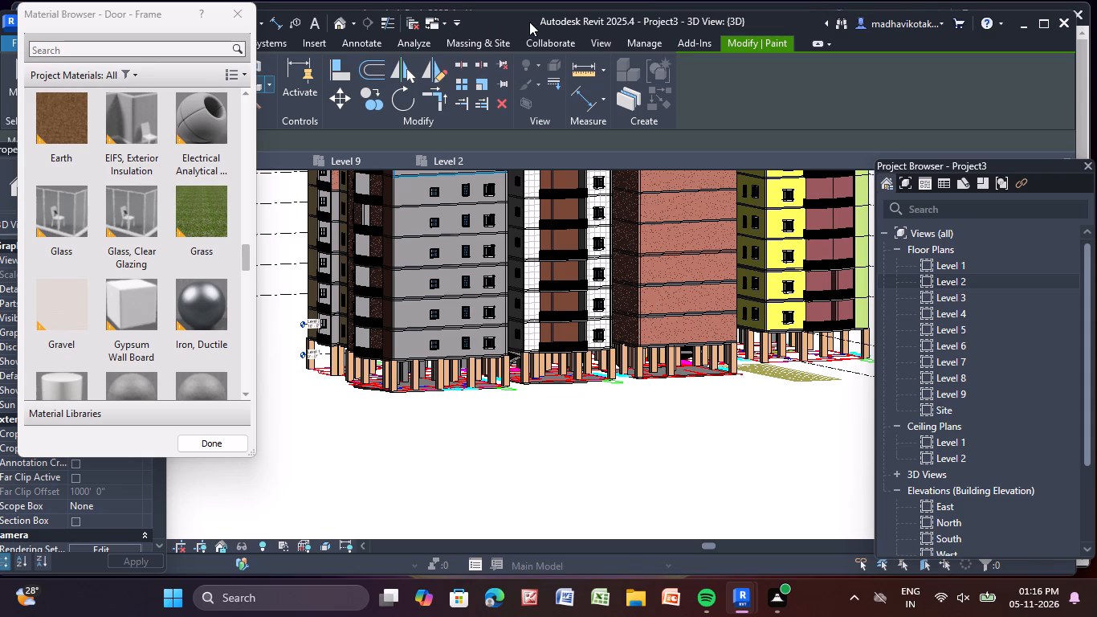
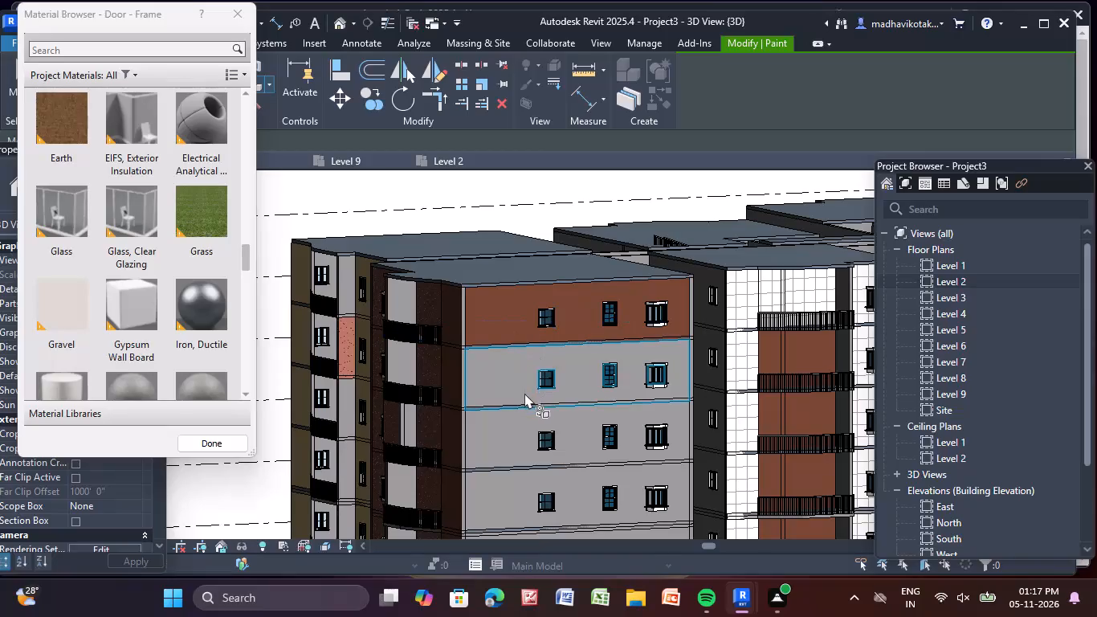
# Paint the second- and third-from-top storey walls of the wide three-window facade with the Door - Frame material.
pyautogui.click(507, 380)
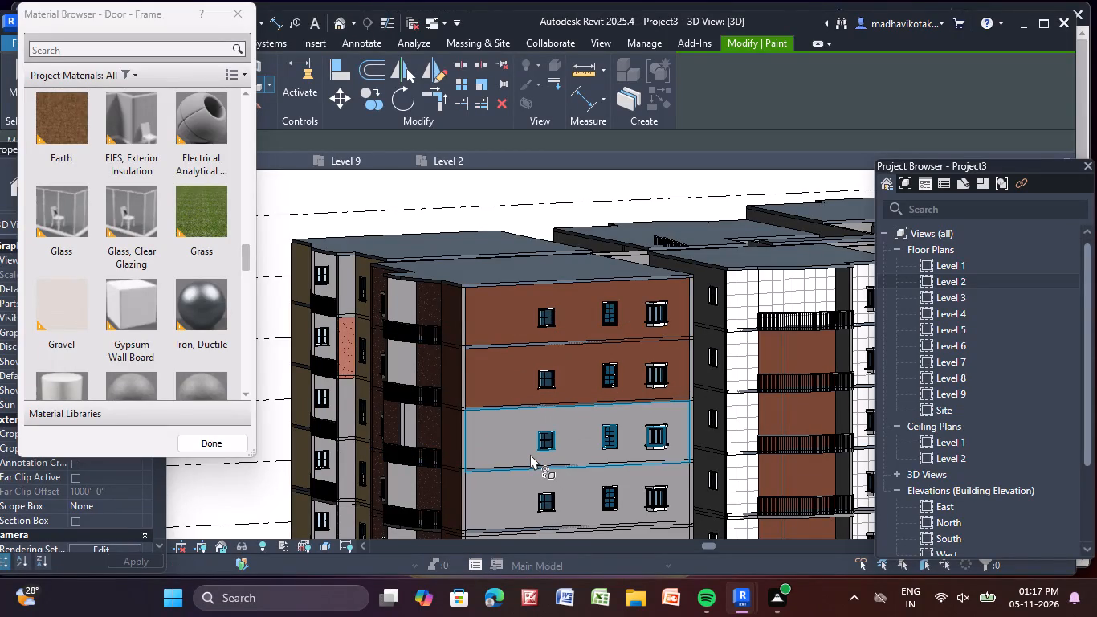
pyautogui.click(530, 454)
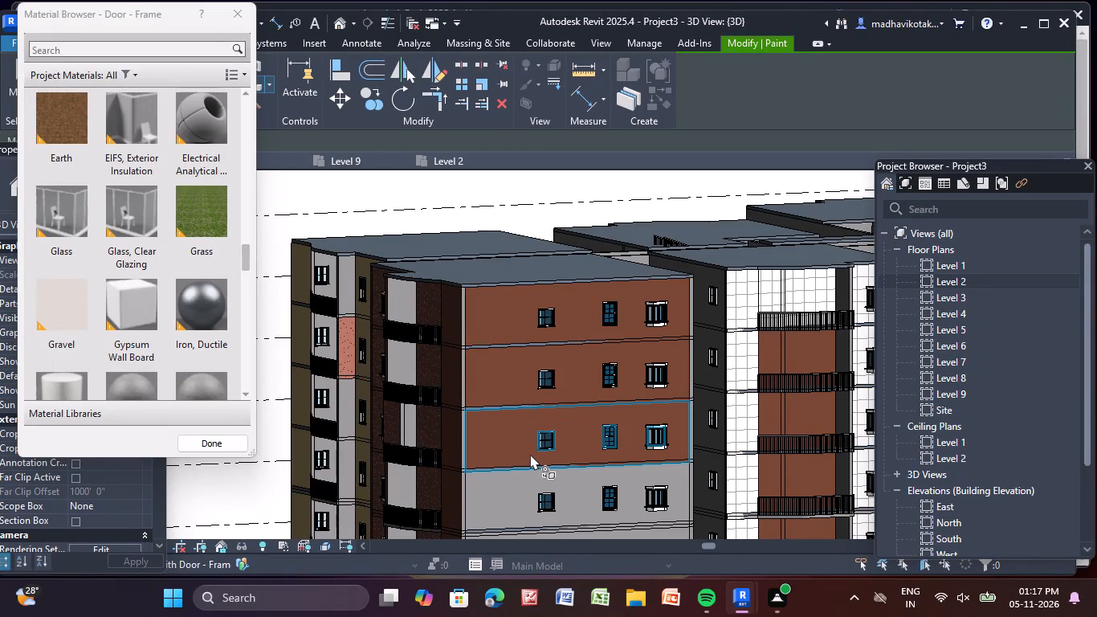
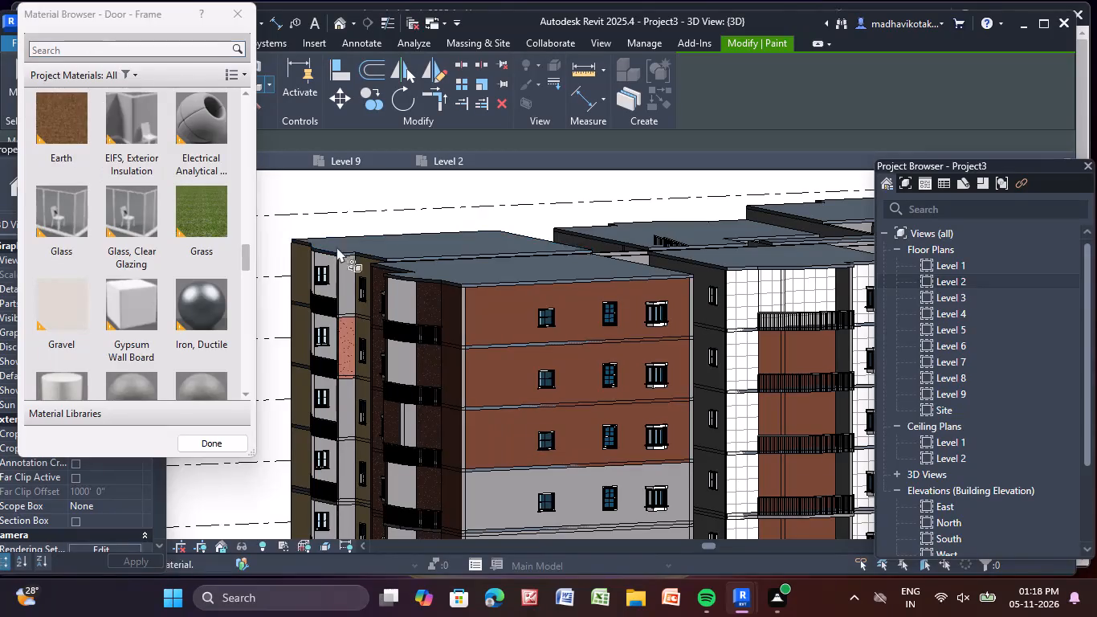
# Paint the fourth- and fifth-from-top storey walls of the wide three-window facade with the Earth material.
pyautogui.click(48, 102)
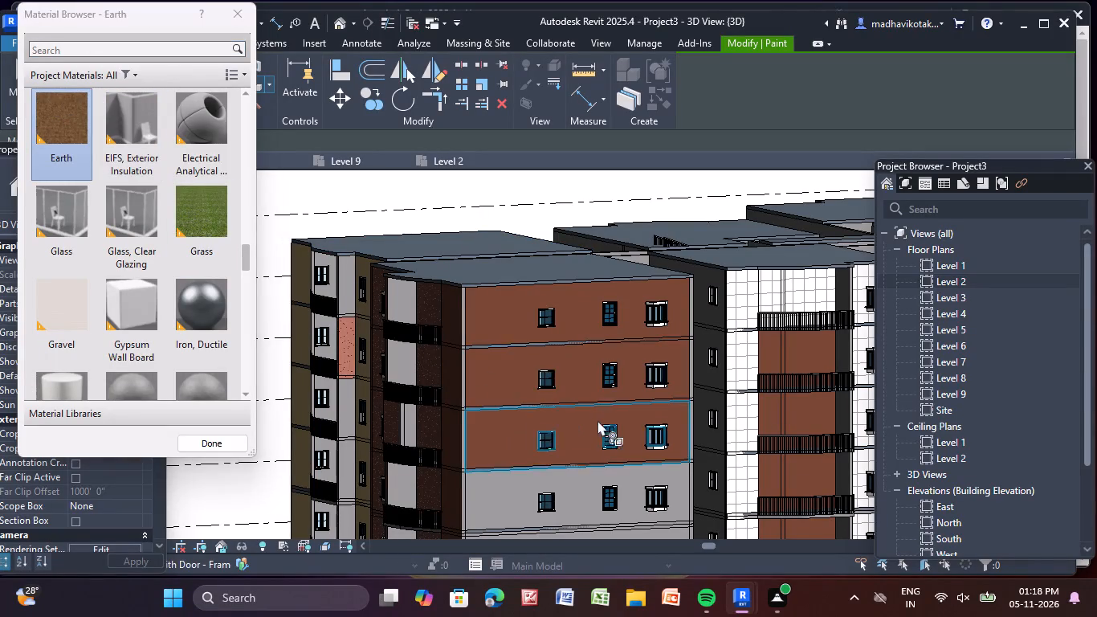
pyautogui.moveTo(593, 419); pyautogui.dragTo(524, 253, button='middle')
pyautogui.moveTo(495, 328); pyautogui.dragTo(504, 342)
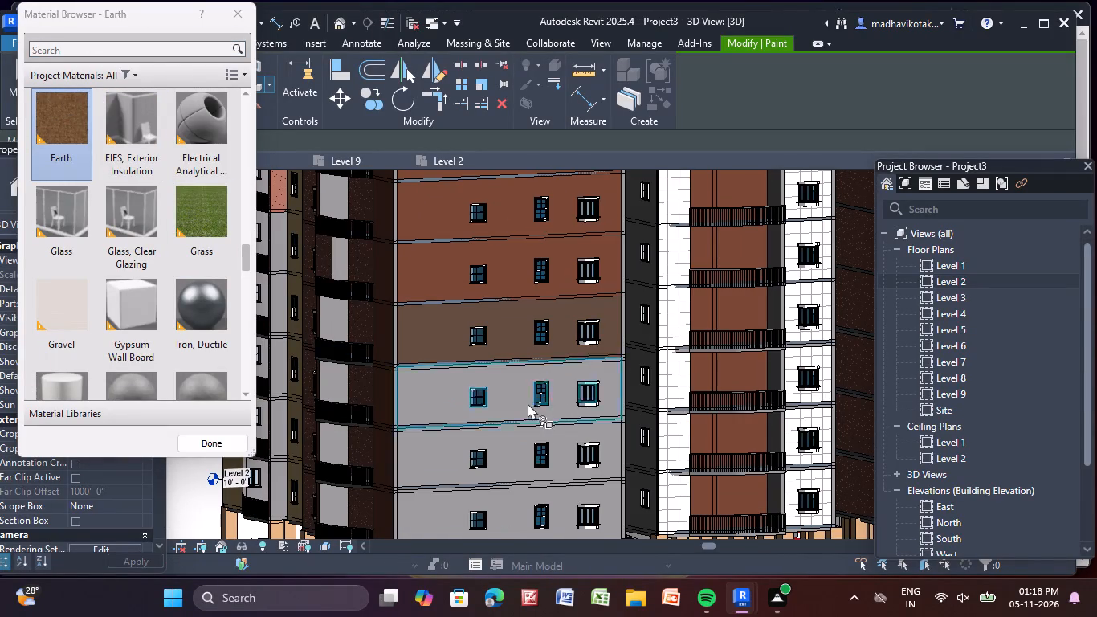
pyautogui.click(45, 108)
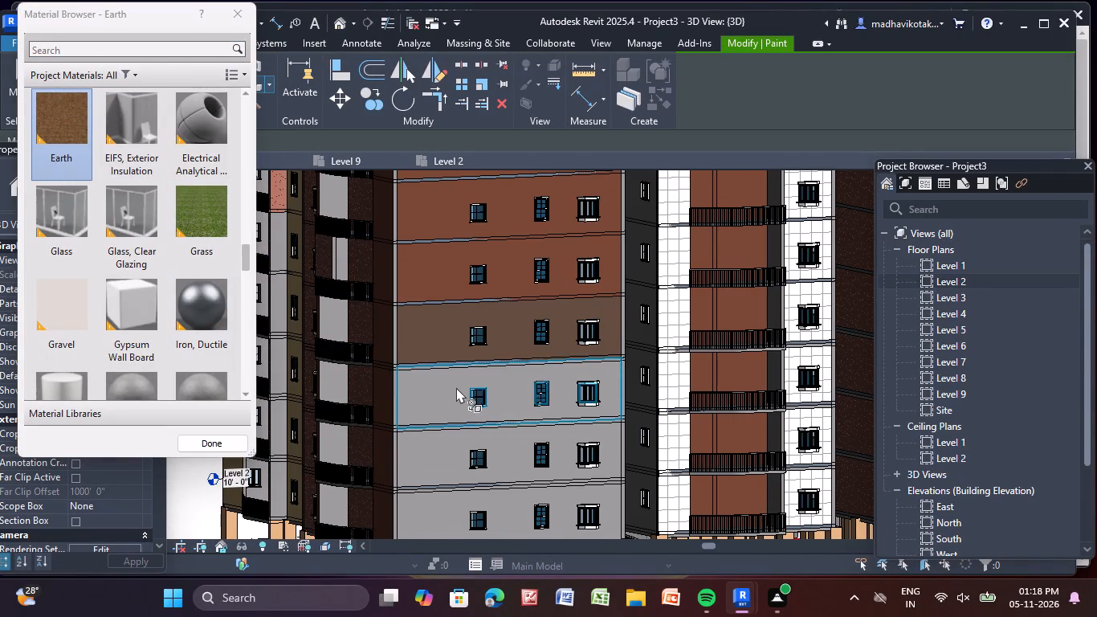
pyautogui.scroll(4, 456, 387)
pyautogui.click(422, 404)
# Repaint the top three storey walls of the wide three-window facade with the Earth material.
pyautogui.scroll(-5, 426, 411)
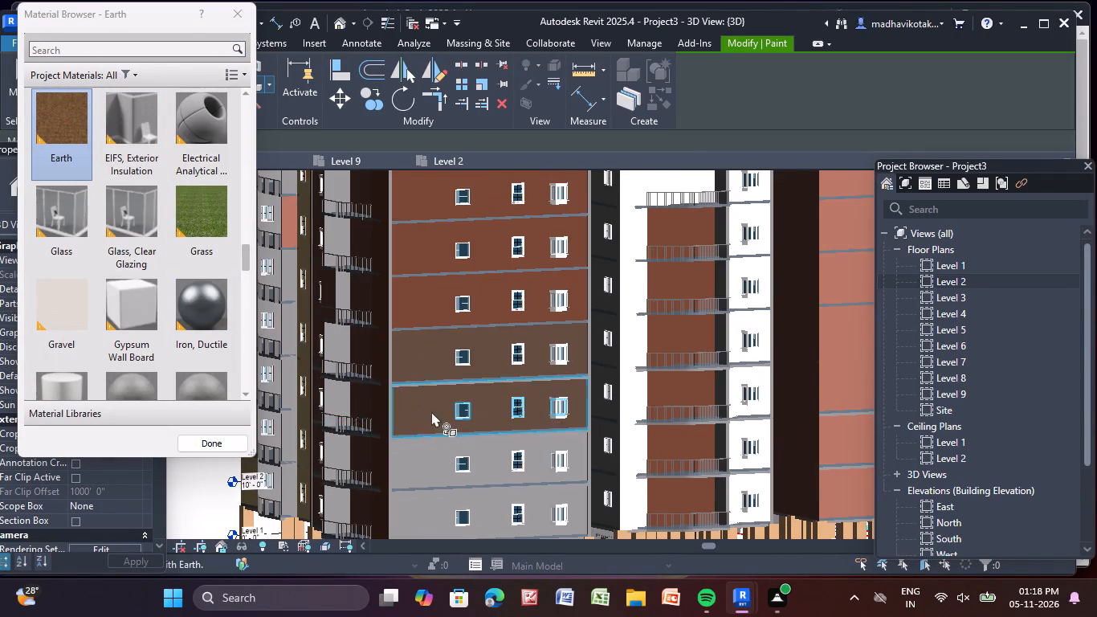
pyautogui.scroll(-6, 101, 267)
pyautogui.scroll(-3, 175, 327)
pyautogui.scroll(5, 157, 316)
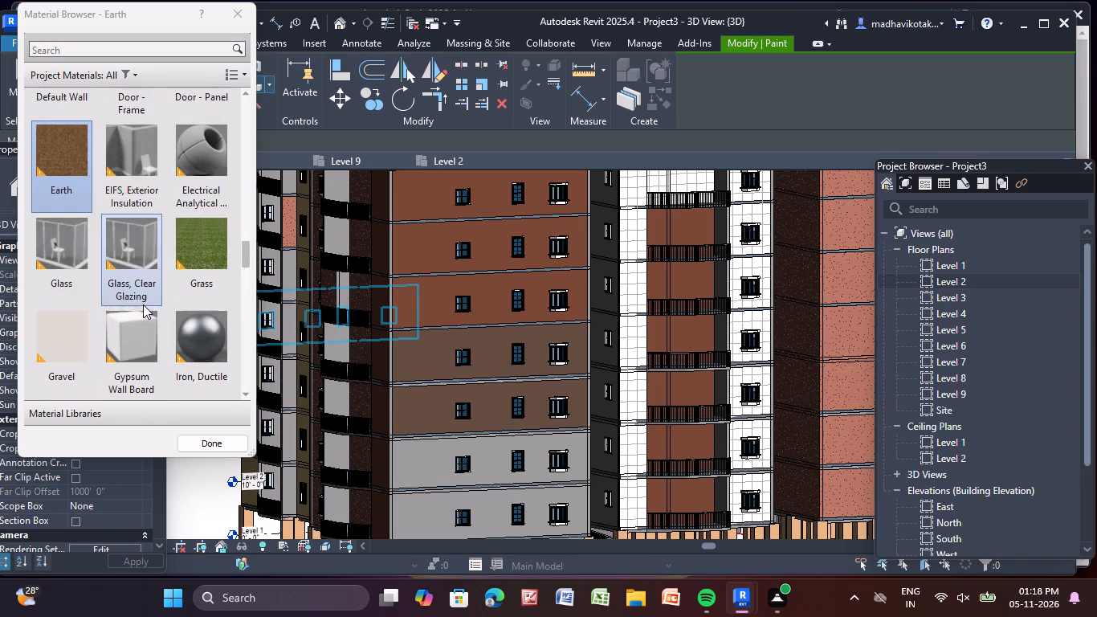
pyautogui.click(413, 247)
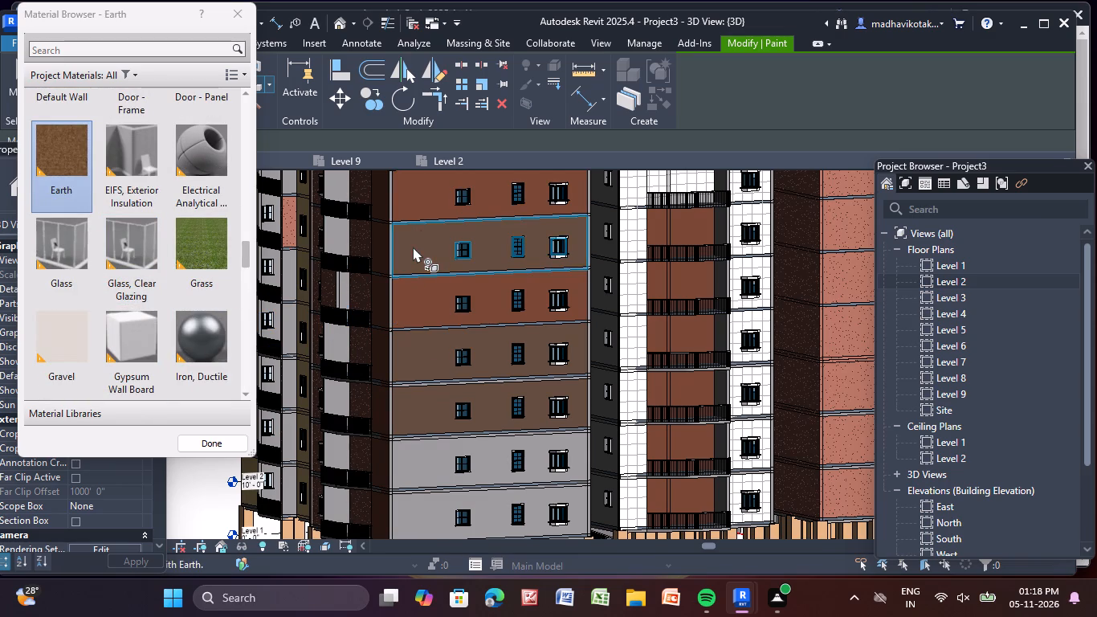
pyautogui.click(418, 300)
pyautogui.click(430, 360)
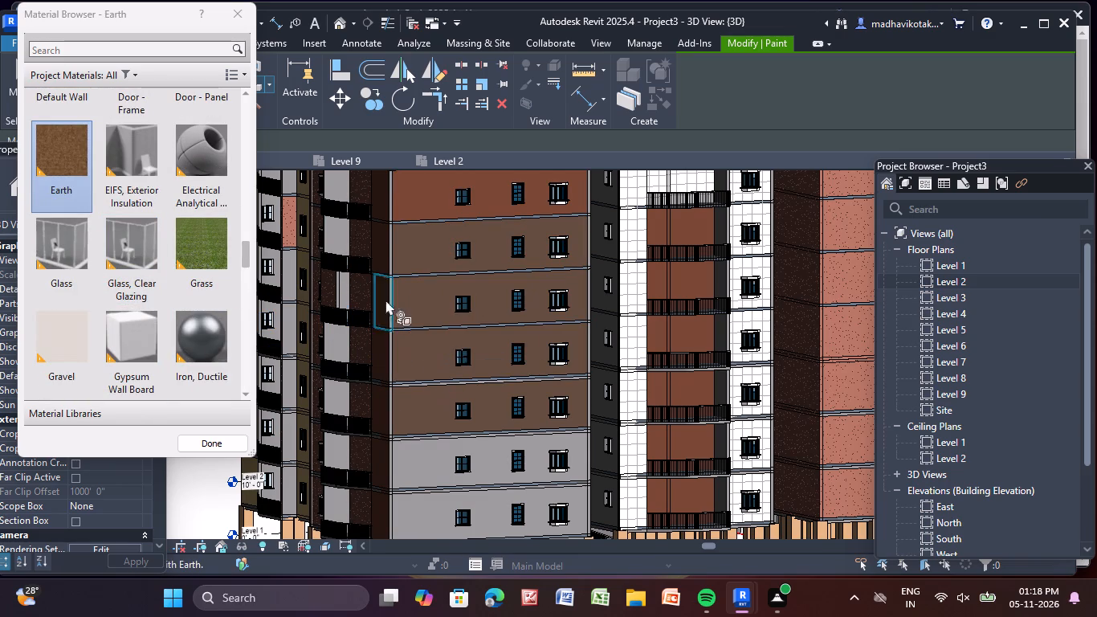
pyautogui.click(438, 200)
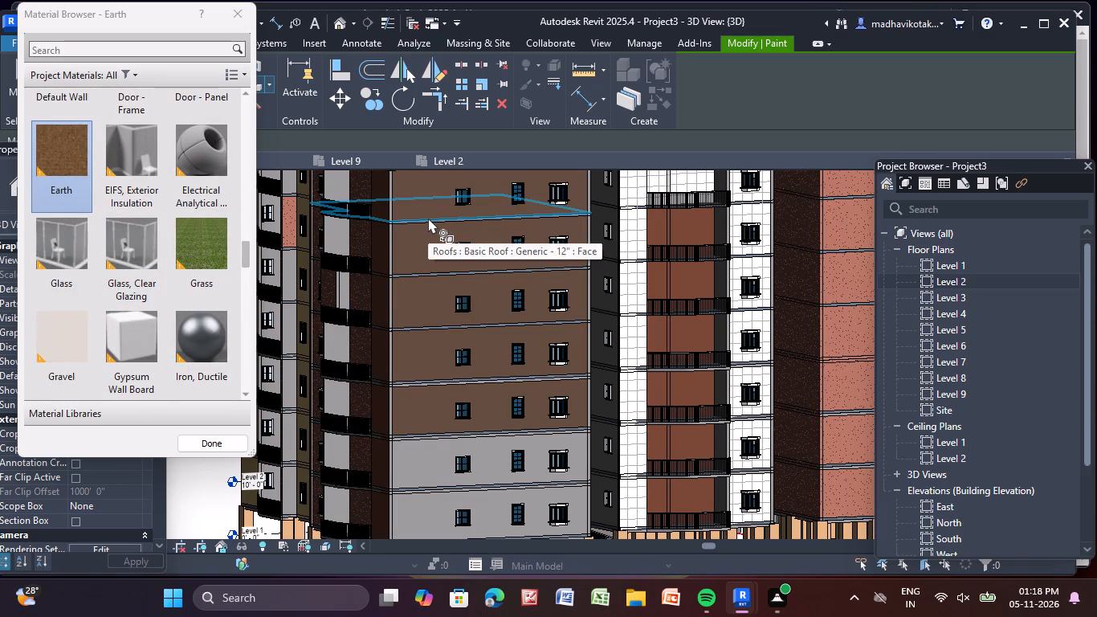
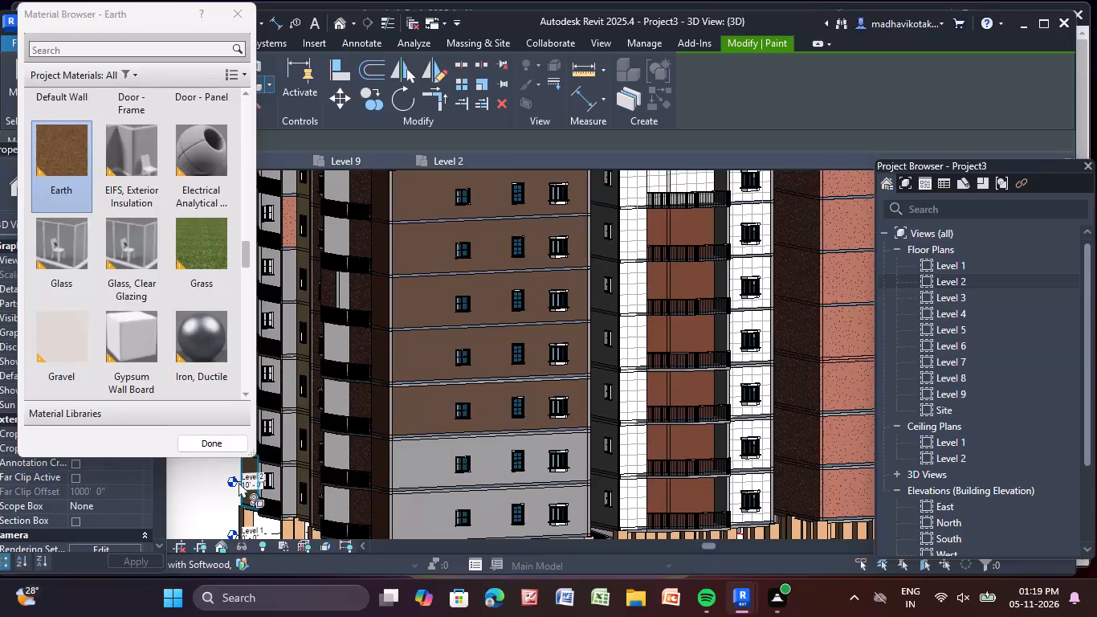
# Paint the two lowest storey walls of the wide three-window facade with the Earth material.
pyautogui.click(438, 452)
pyautogui.moveTo(432, 486); pyautogui.dragTo(463, 345, button='middle')
pyautogui.click(459, 366)
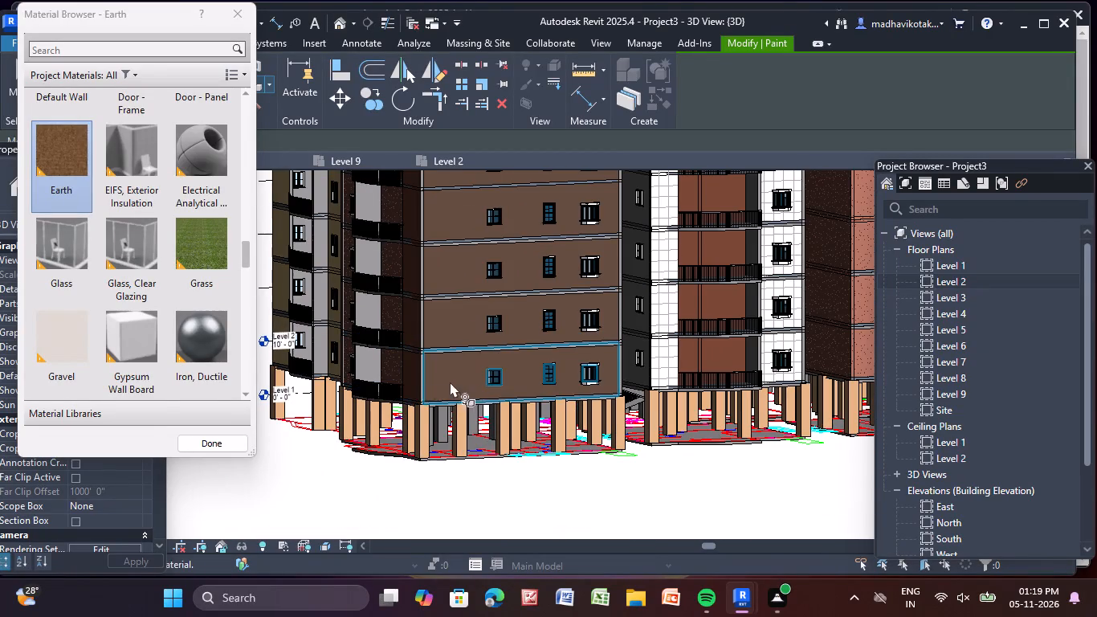
# Paint the two top-storey balcony wall panels of the neighbouring white-gridded block with the Earth material.
pyautogui.scroll(-4, 422, 392)
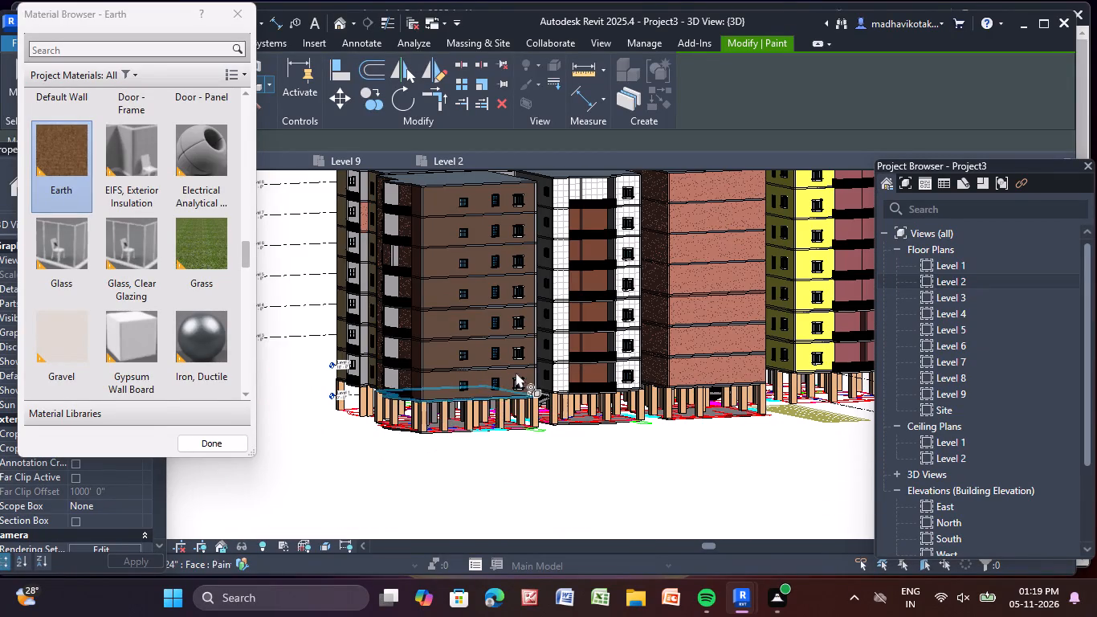
pyautogui.moveTo(551, 349); pyautogui.dragTo(419, 518, button='middle')
pyautogui.scroll(5, 473, 386)
pyautogui.click(452, 333)
pyautogui.click(415, 329)
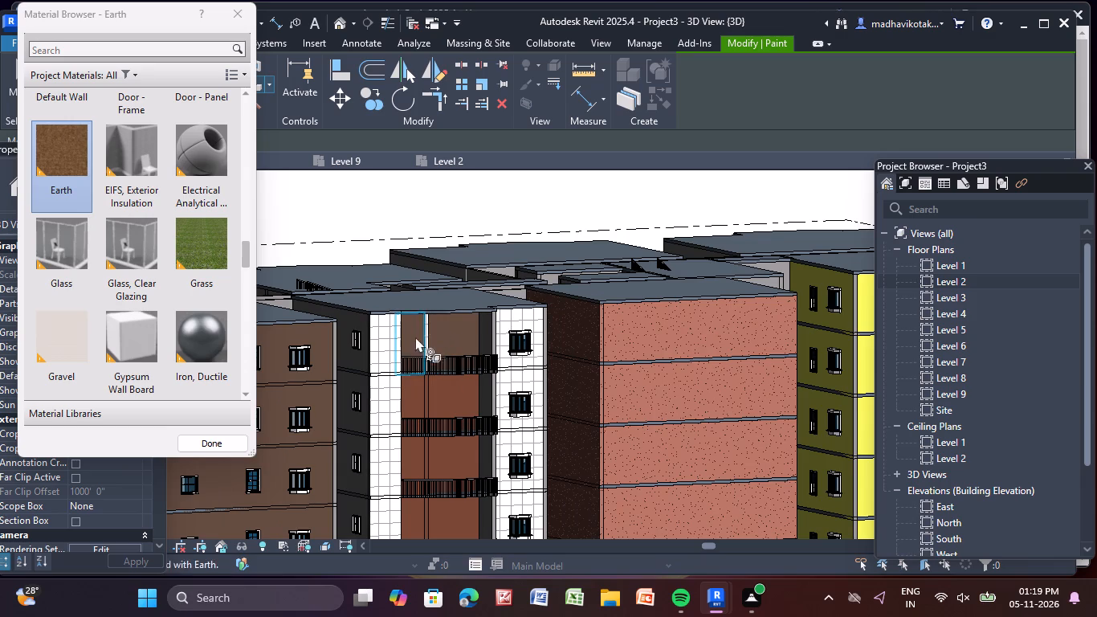
# Examine the building from all sides to check the painted facades and look for blocks still unpainted.
pyautogui.scroll(-5, 456, 423)
pyautogui.moveTo(618, 472); pyautogui.dragTo(591, 373, button='middle')
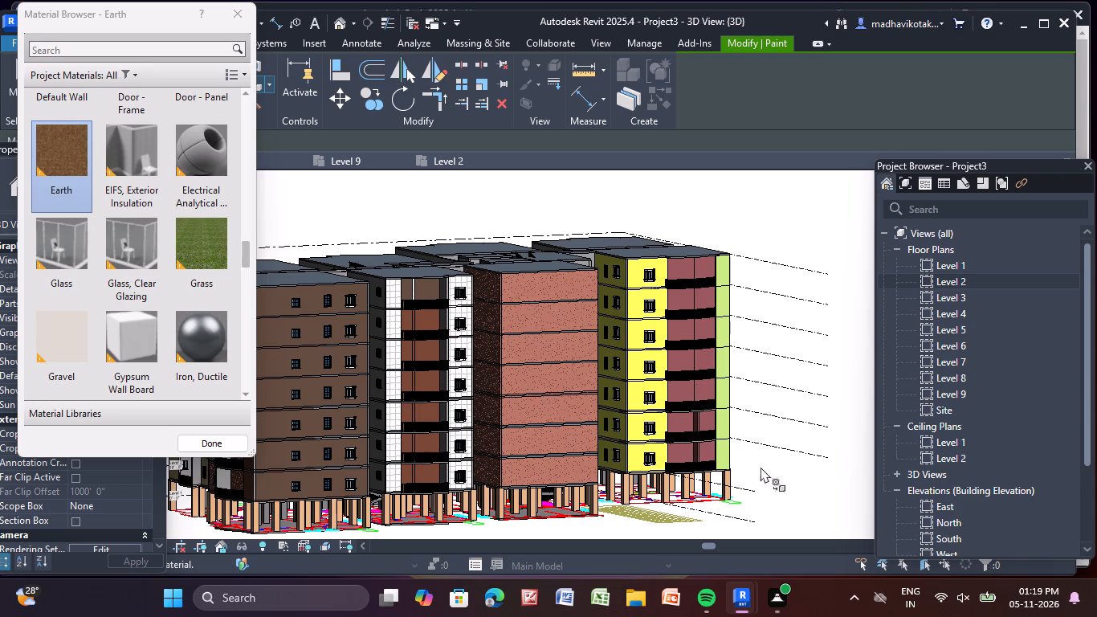
pyautogui.scroll(-3, 732, 468)
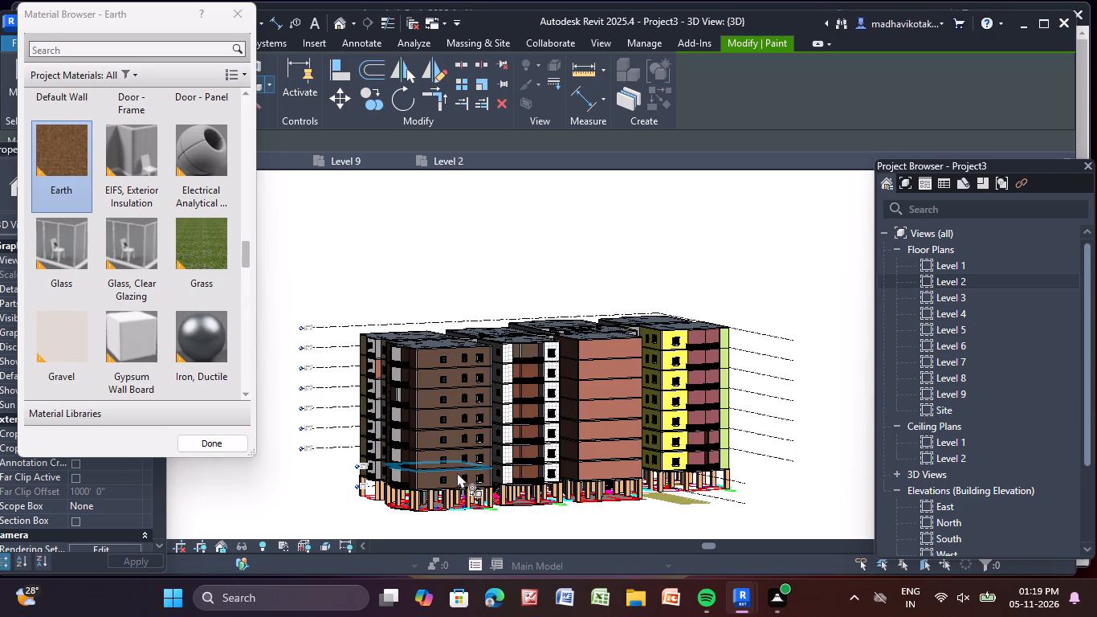
pyautogui.keyDown('shift'); pyautogui.moveTo(451, 472); pyautogui.dragTo(622, 491, button='middle'); pyautogui.keyUp('shift')
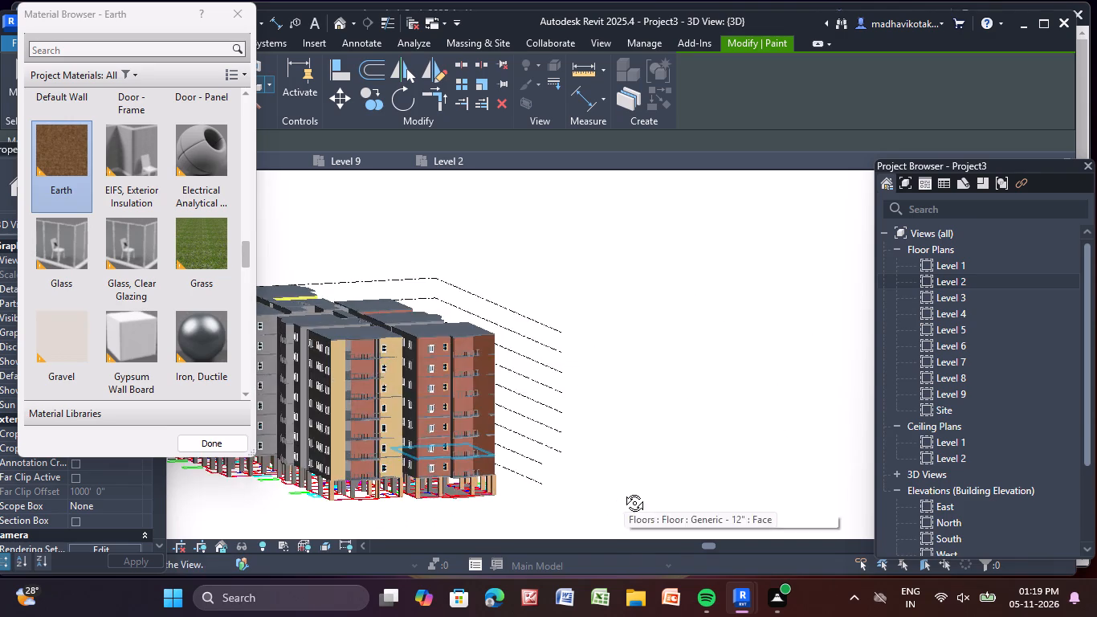
pyautogui.keyDown('shift'); pyautogui.moveTo(622, 491); pyautogui.dragTo(572, 466, button='middle'); pyautogui.keyUp('shift')
pyautogui.keyDown('shift'); pyautogui.moveTo(569, 466); pyautogui.dragTo(826, 493, button='middle'); pyautogui.keyUp('shift')
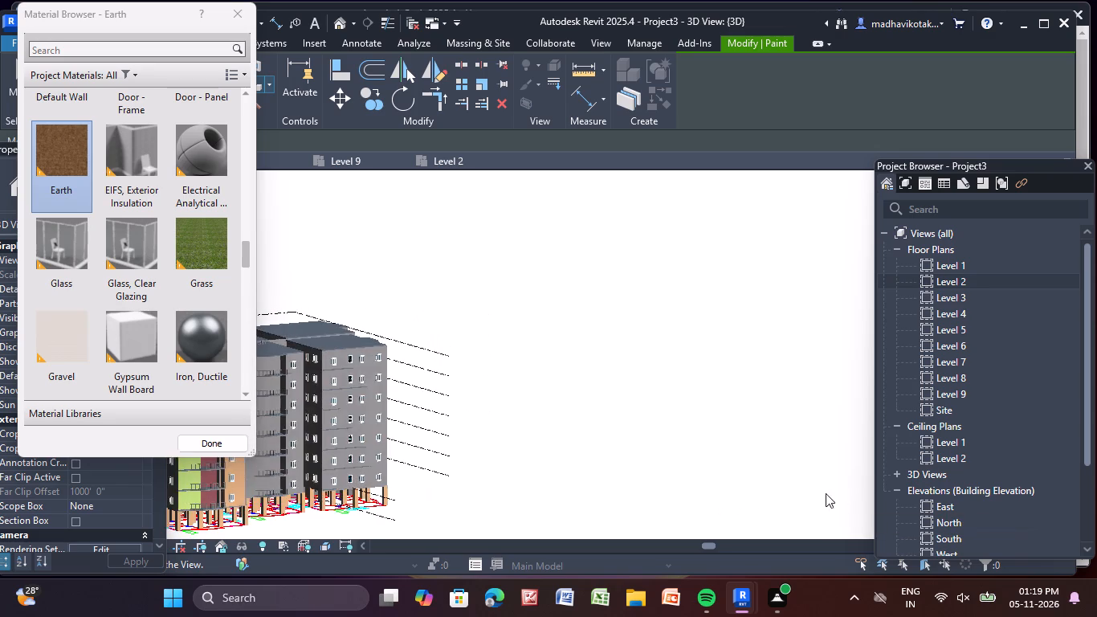
pyautogui.keyDown('shift'); pyautogui.moveTo(765, 478); pyautogui.dragTo(736, 498, button='middle'); pyautogui.keyUp('shift')
pyautogui.keyDown('shift'); pyautogui.scroll(-4, 703, 478); pyautogui.keyUp('shift')
pyautogui.moveTo(703, 478); pyautogui.dragTo(949, 480, button='middle')
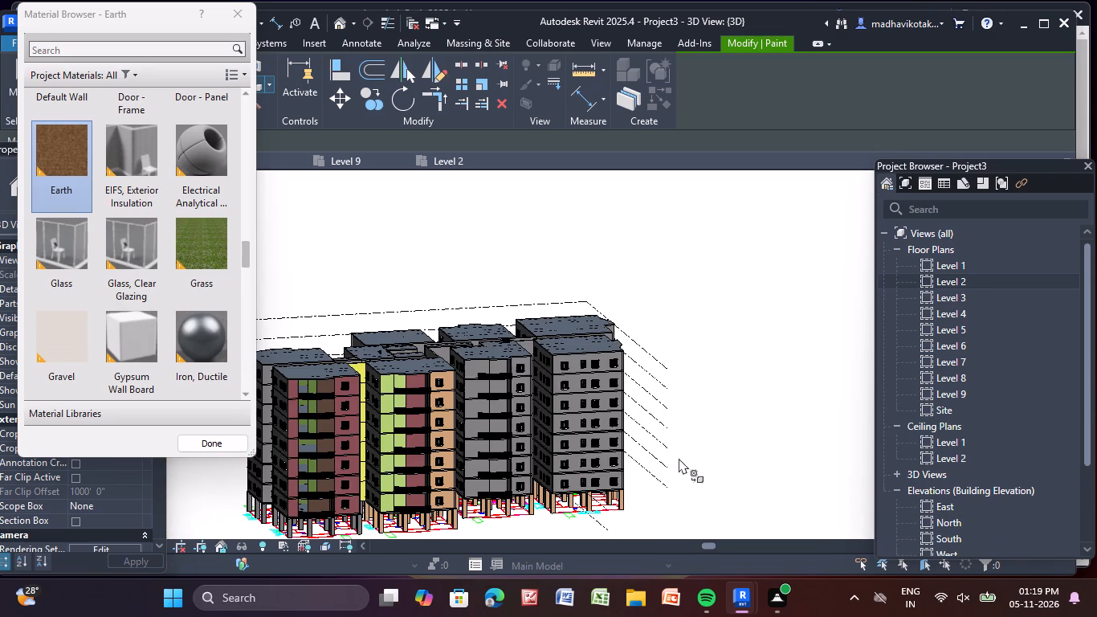
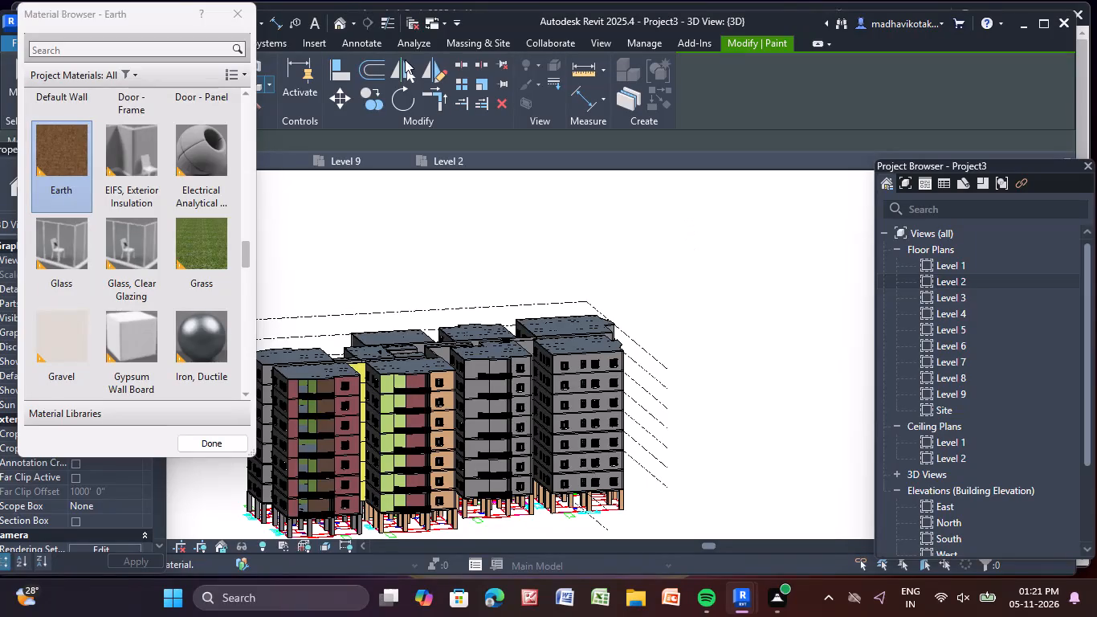
# Paint the seven brown-to-be balcony wall panels beside the side wall of the unpainted balcony block with the Earth material.
pyautogui.click(51, 160)
pyautogui.scroll(8, 482, 439)
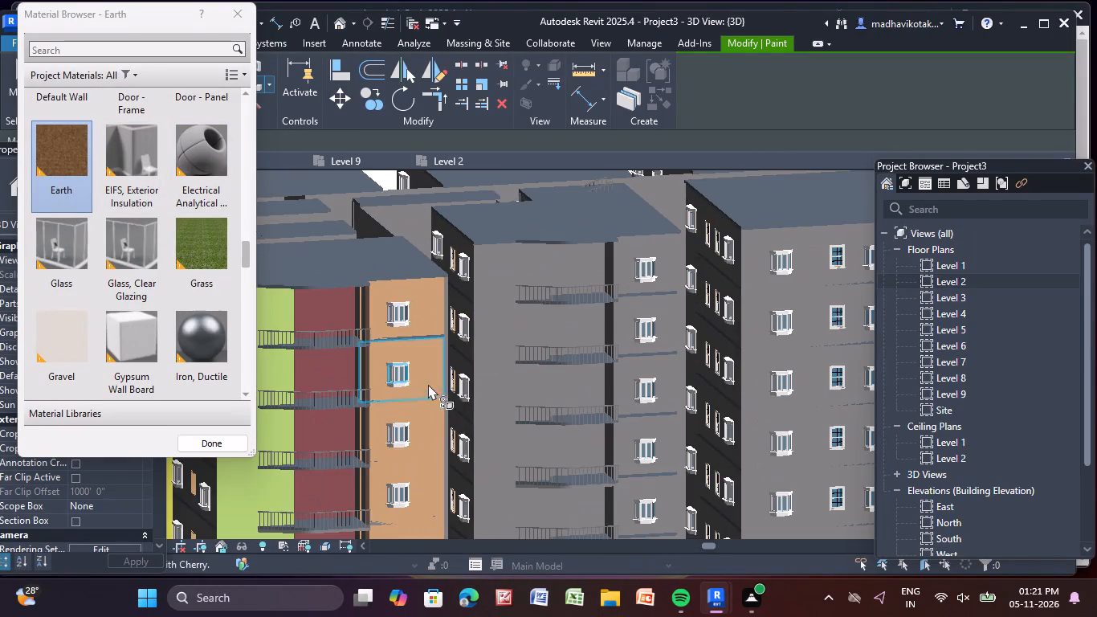
pyautogui.click(523, 273)
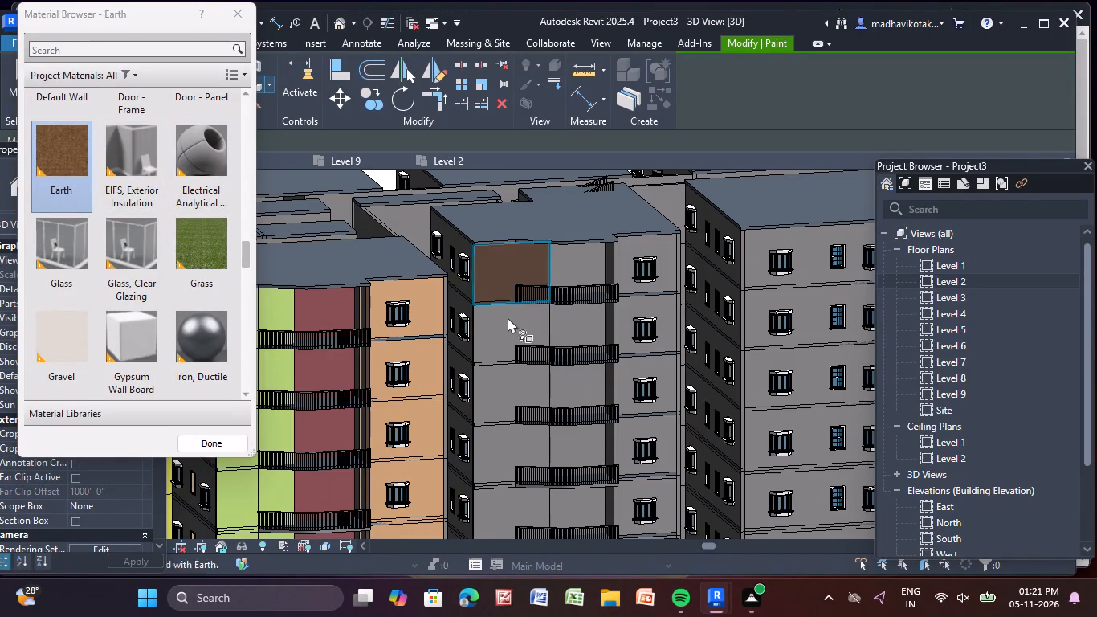
pyautogui.click(501, 342)
pyautogui.click(511, 391)
pyautogui.moveTo(508, 392); pyautogui.dragTo(492, 350, button='middle')
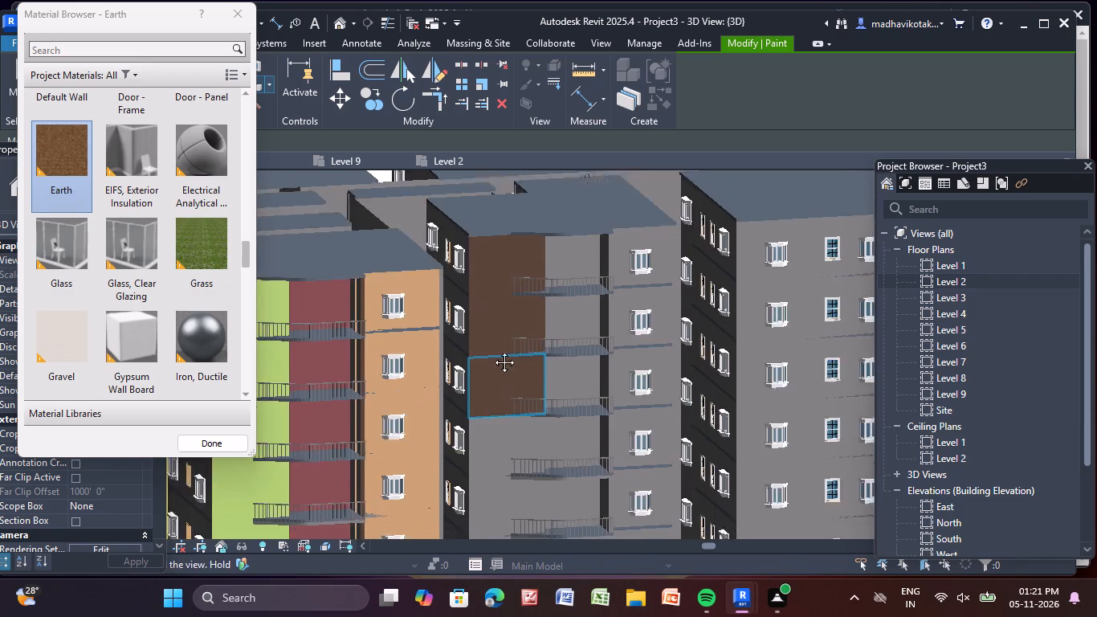
pyautogui.moveTo(492, 350); pyautogui.dragTo(529, 194, button='middle')
pyautogui.moveTo(524, 265); pyautogui.dragTo(524, 284)
pyautogui.click(529, 327)
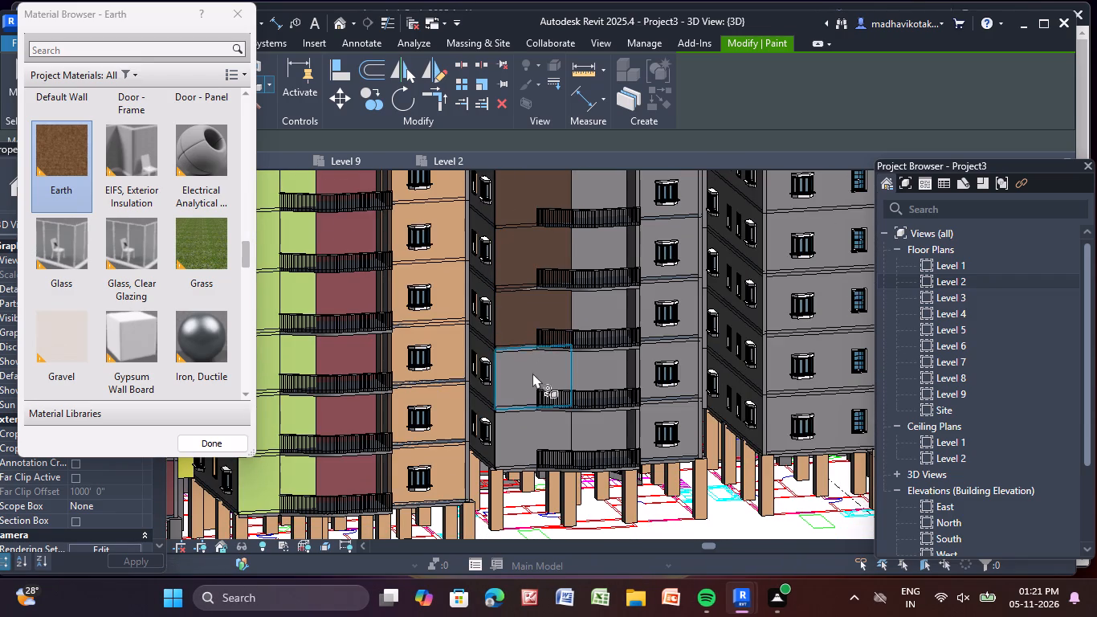
pyautogui.click(528, 385)
pyautogui.click(536, 432)
pyautogui.scroll(-1, 525, 427)
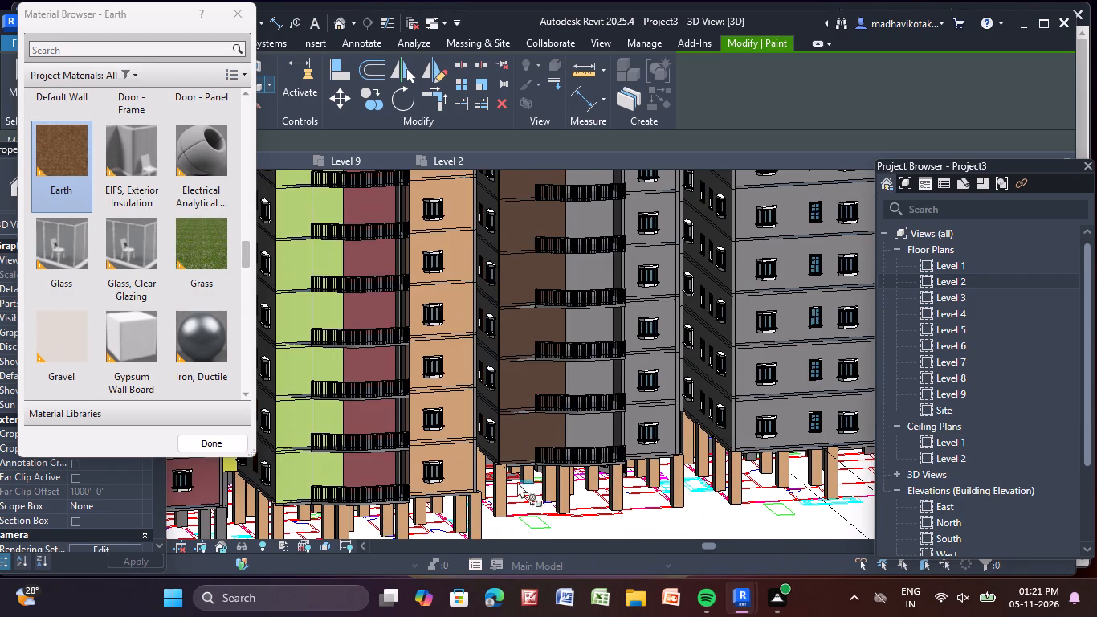
pyautogui.moveTo(512, 498); pyautogui.dragTo(503, 527, button='middle')
# Paint the single-window wall on all seven storeys of the same balcony block with the Earth material.
pyautogui.moveTo(661, 275); pyautogui.dragTo(628, 356, button='middle')
pyautogui.scroll(3, 603, 212)
pyautogui.click(581, 214)
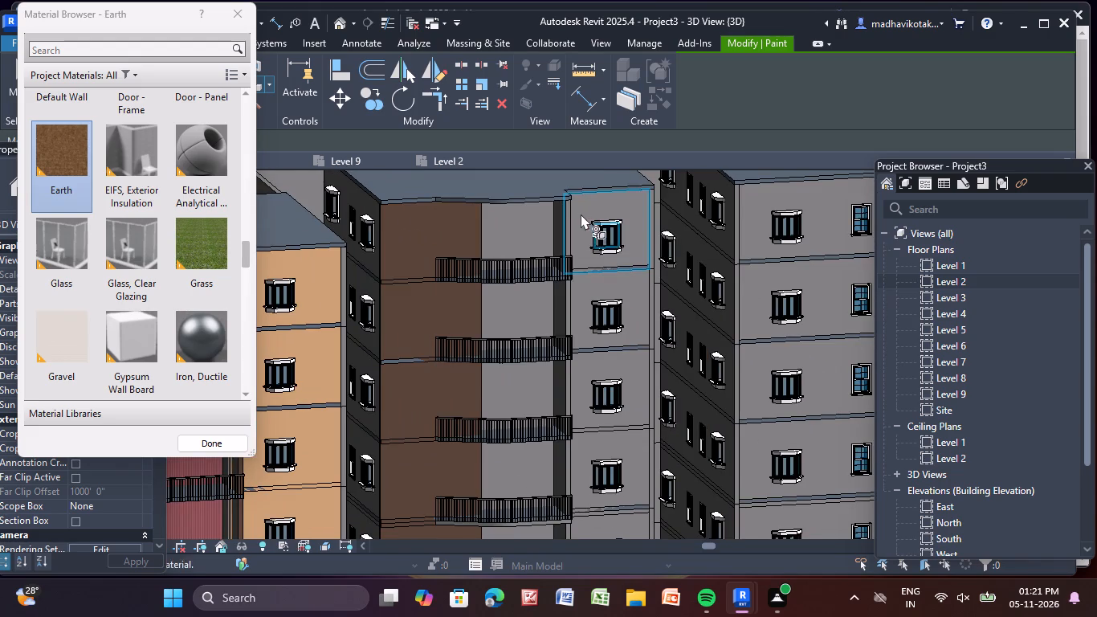
pyautogui.click(577, 300)
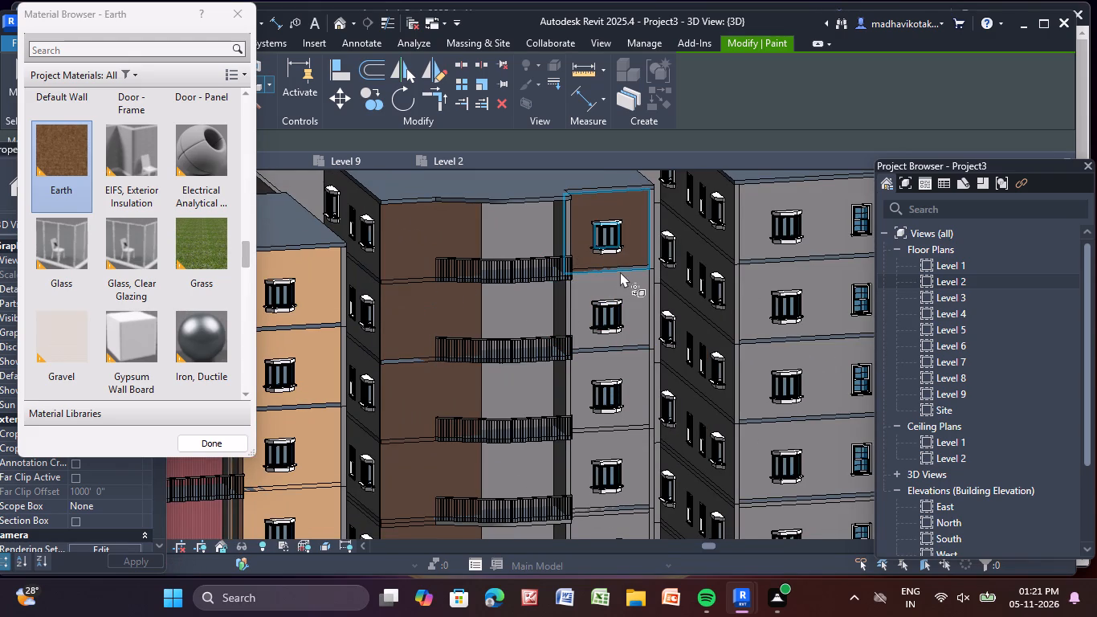
pyautogui.click(618, 288)
pyautogui.click(630, 383)
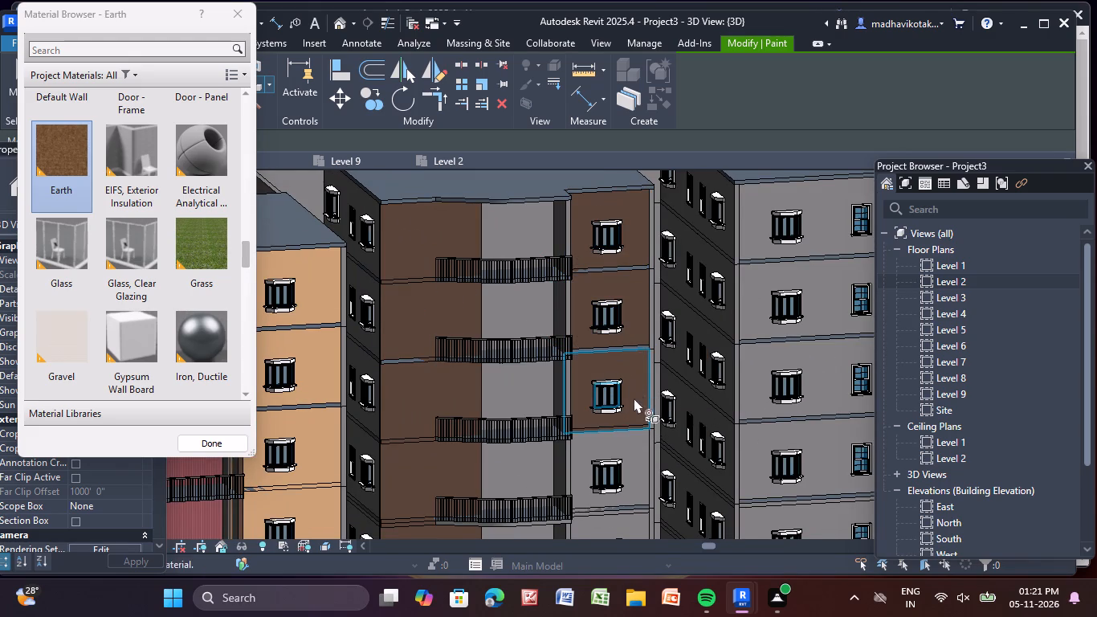
pyautogui.click(640, 447)
pyautogui.moveTo(633, 440); pyautogui.dragTo(582, 264, button='middle')
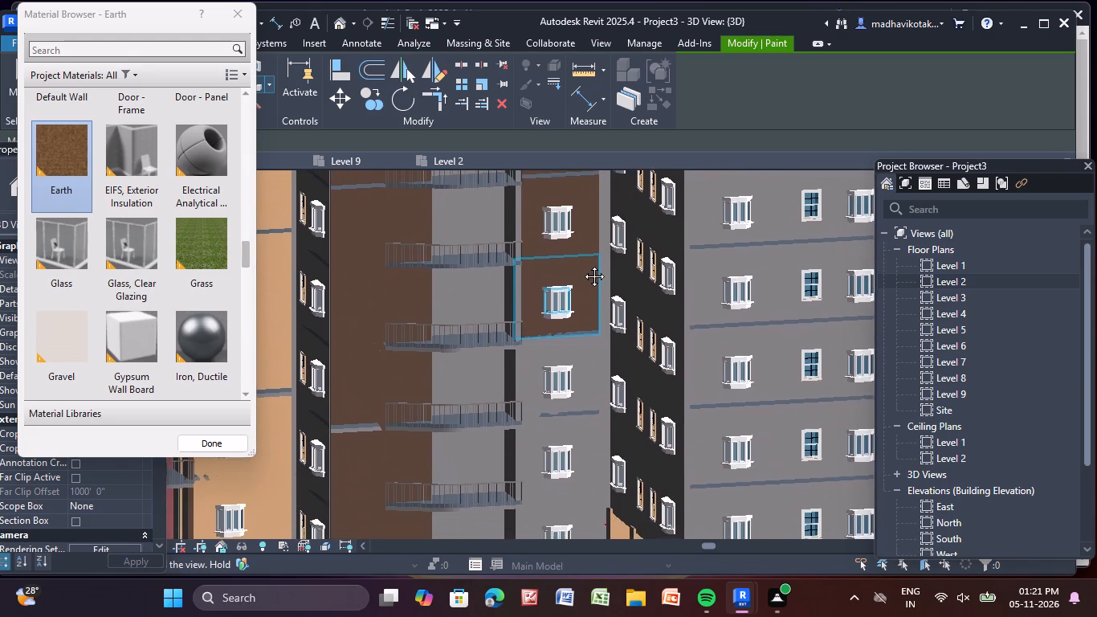
pyautogui.moveTo(582, 264); pyautogui.dragTo(584, 289, button='middle')
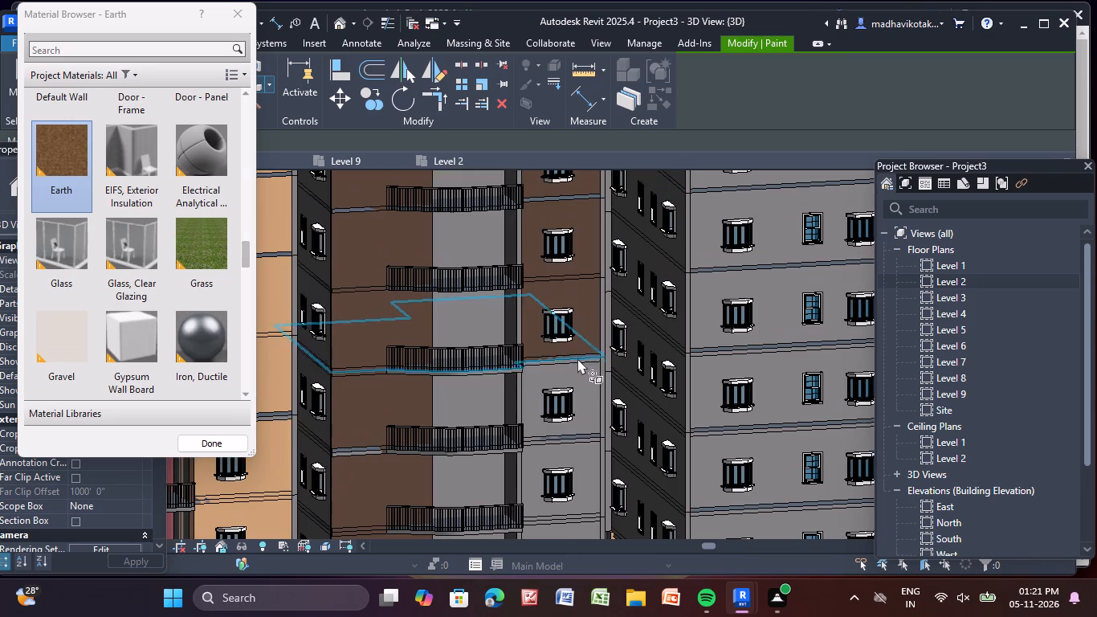
pyautogui.click(571, 376)
pyautogui.moveTo(570, 374); pyautogui.dragTo(528, 197, button='middle')
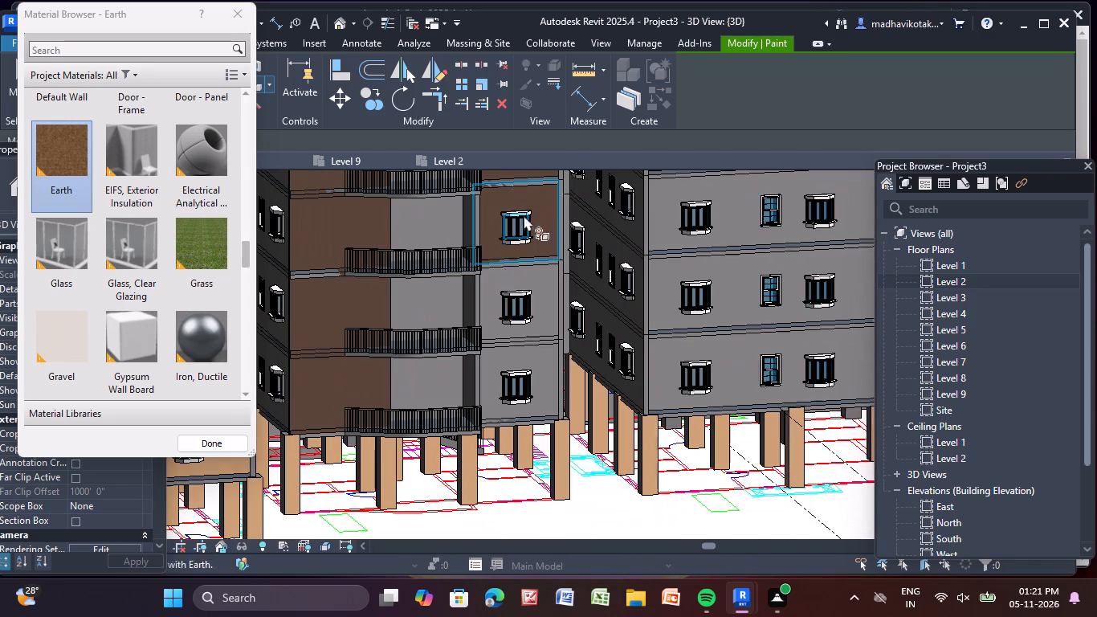
pyautogui.click(498, 284)
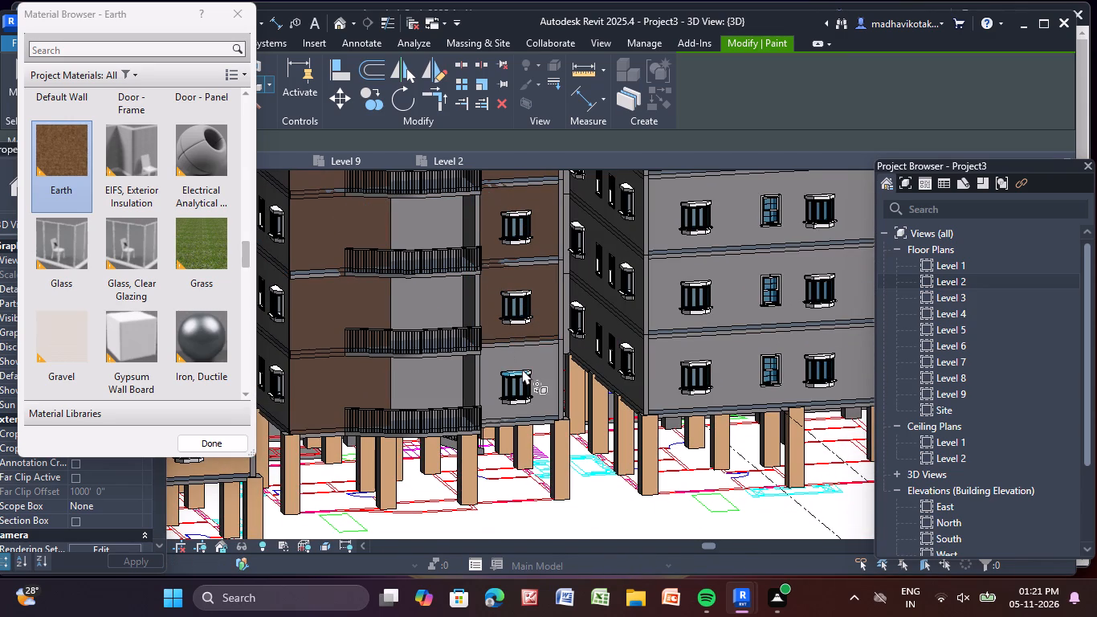
pyautogui.click(536, 359)
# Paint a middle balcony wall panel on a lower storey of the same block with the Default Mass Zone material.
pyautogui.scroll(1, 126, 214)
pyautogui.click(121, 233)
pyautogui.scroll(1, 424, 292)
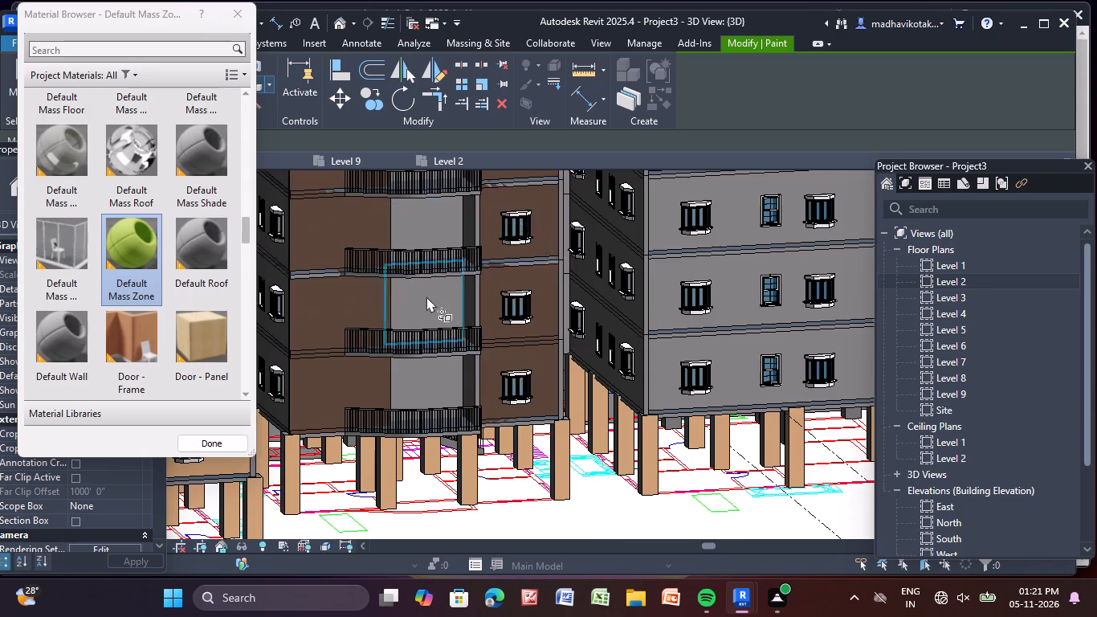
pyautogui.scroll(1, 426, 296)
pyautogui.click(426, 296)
# Paint the middle balcony wall panels on all seven storeys of this block with the Parking Stripe material.
pyautogui.scroll(2, 154, 243)
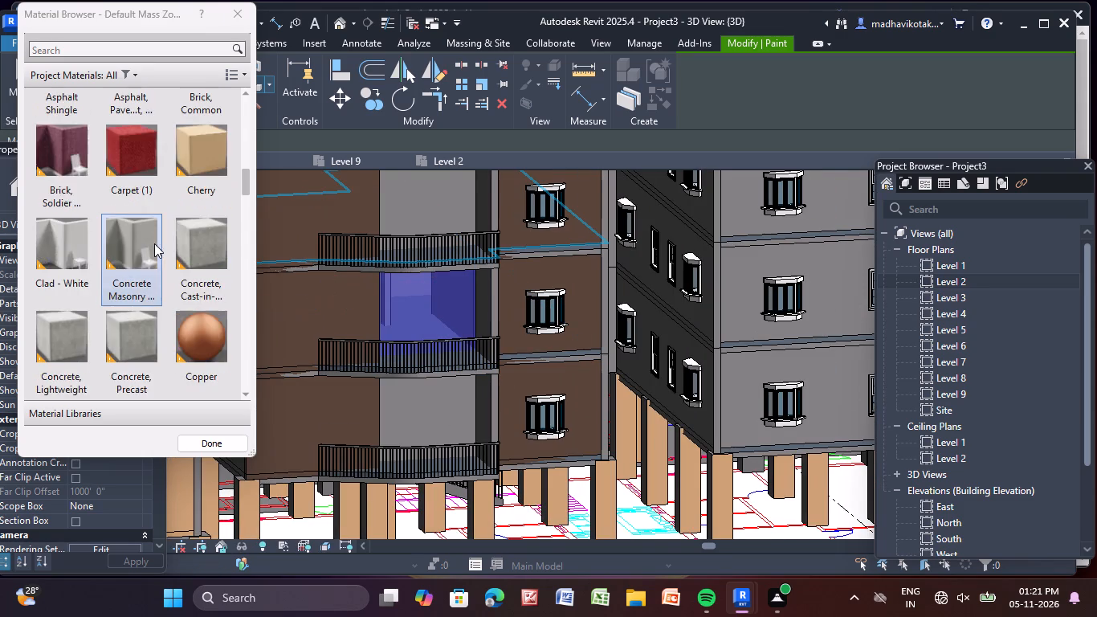
pyautogui.scroll(8, 152, 237)
pyautogui.scroll(-2, 165, 210)
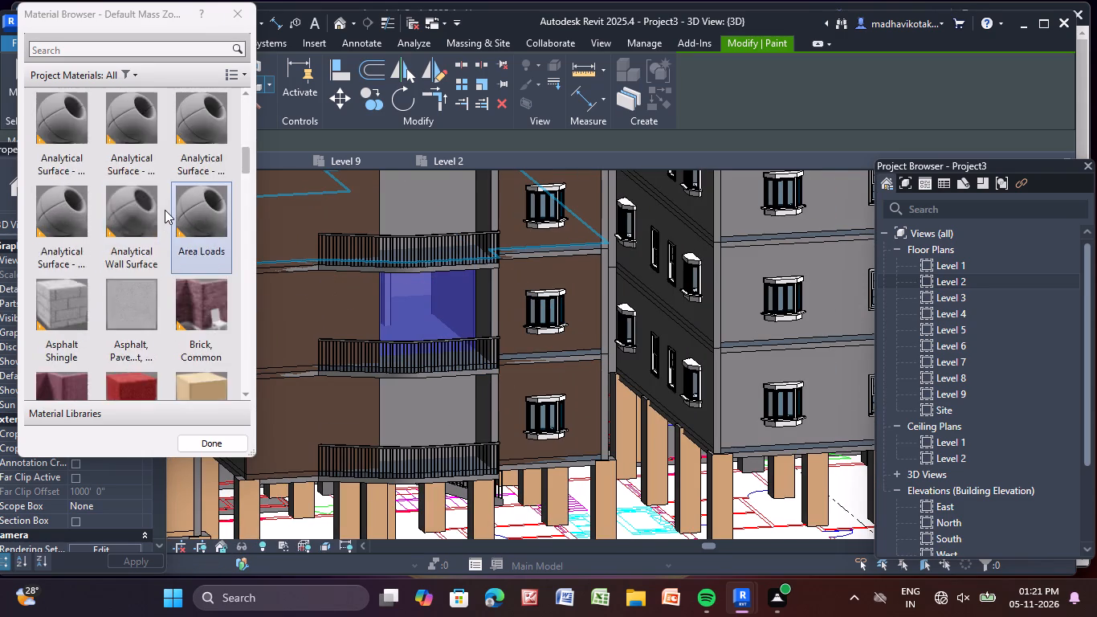
pyautogui.scroll(-7, 165, 210)
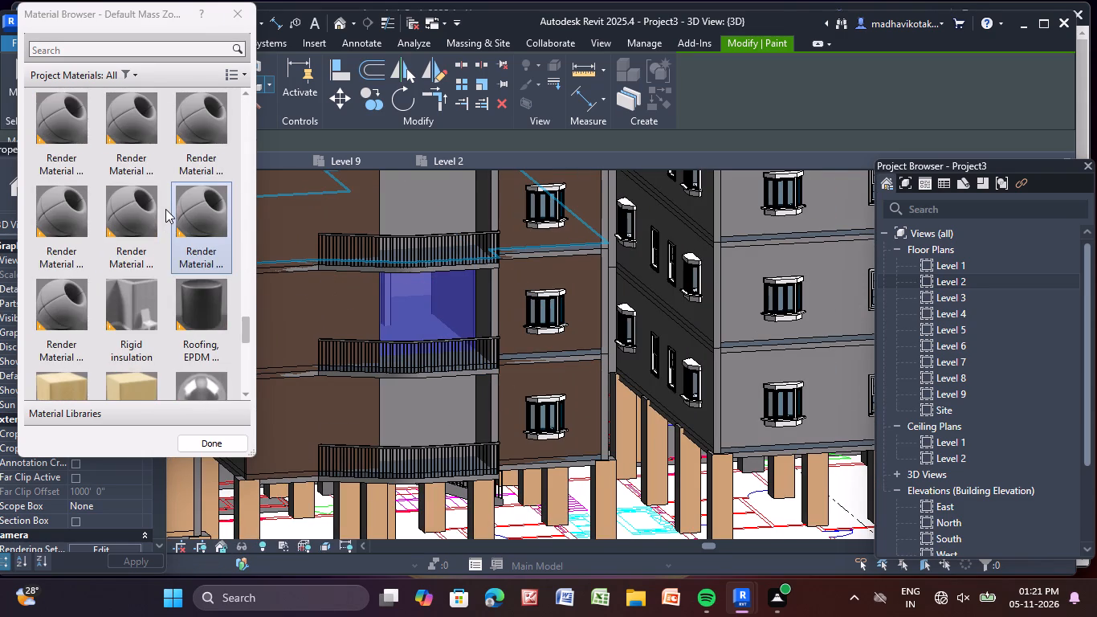
pyautogui.scroll(2, 165, 209)
pyautogui.click(196, 206)
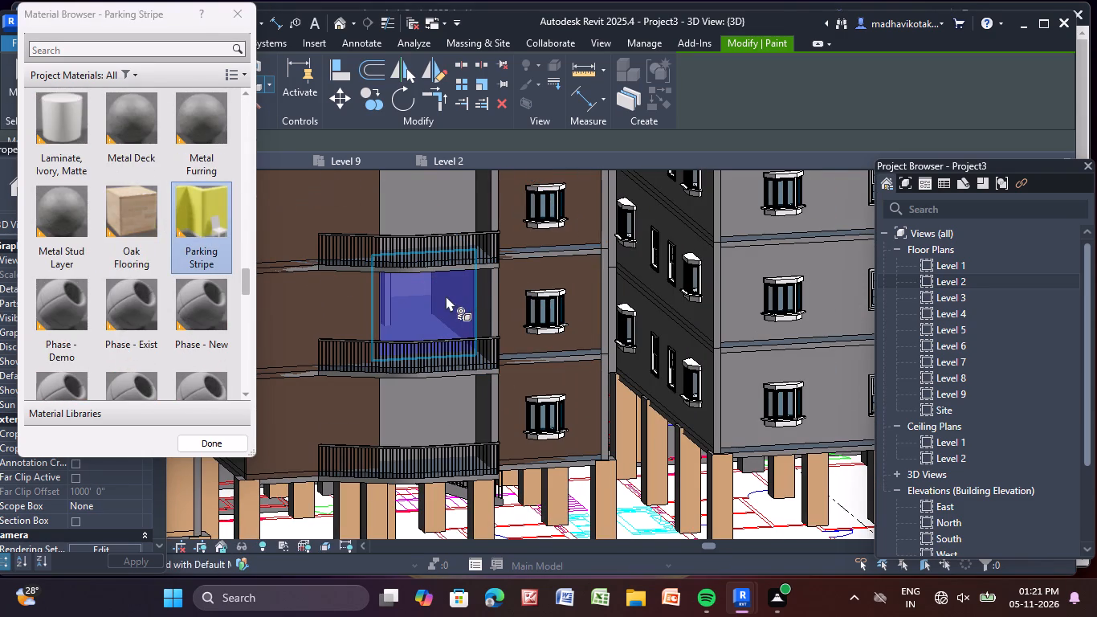
pyautogui.click(442, 293)
pyautogui.click(446, 409)
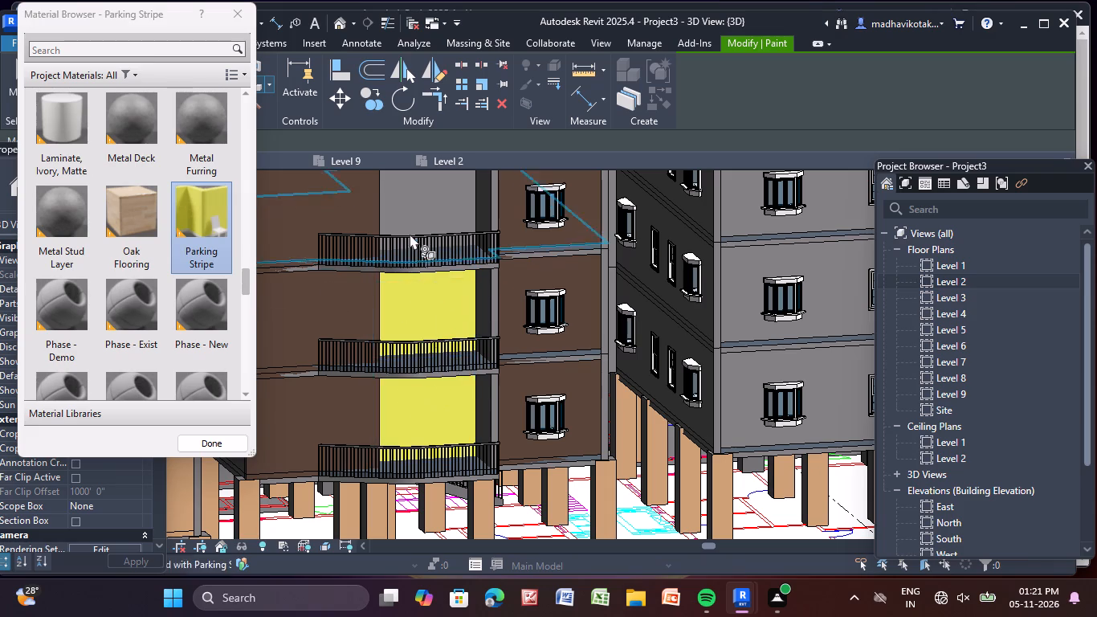
pyautogui.moveTo(408, 231); pyautogui.dragTo(385, 345, button='middle')
pyautogui.click(434, 304)
pyautogui.click(403, 210)
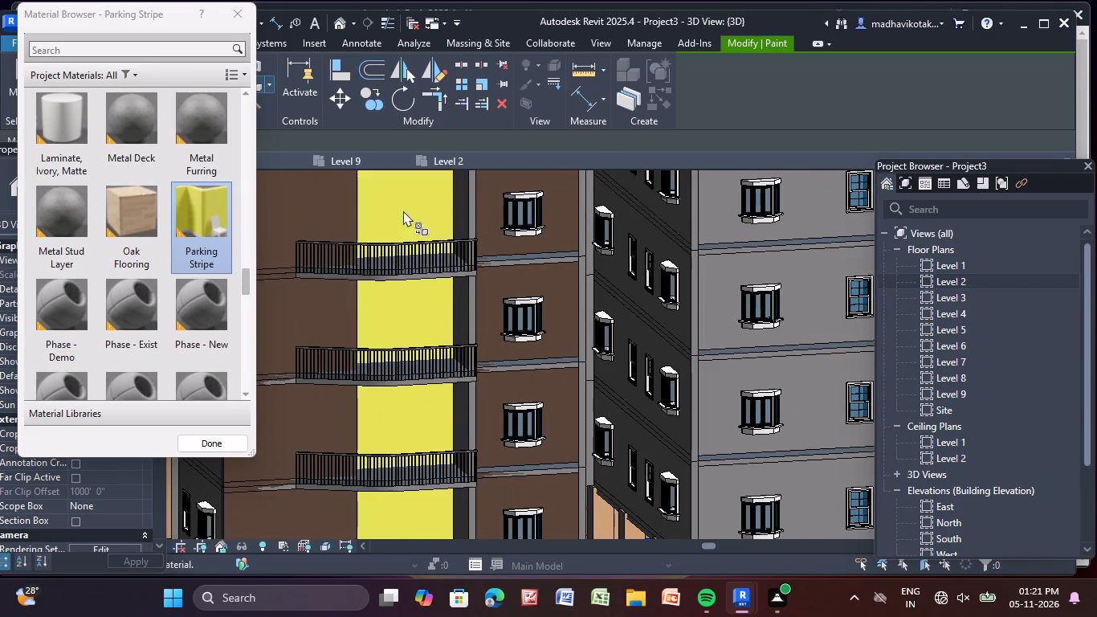
pyautogui.moveTo(396, 250); pyautogui.dragTo(390, 408, button='middle')
pyautogui.click(408, 259)
pyautogui.moveTo(398, 299); pyautogui.dragTo(437, 432, button='middle')
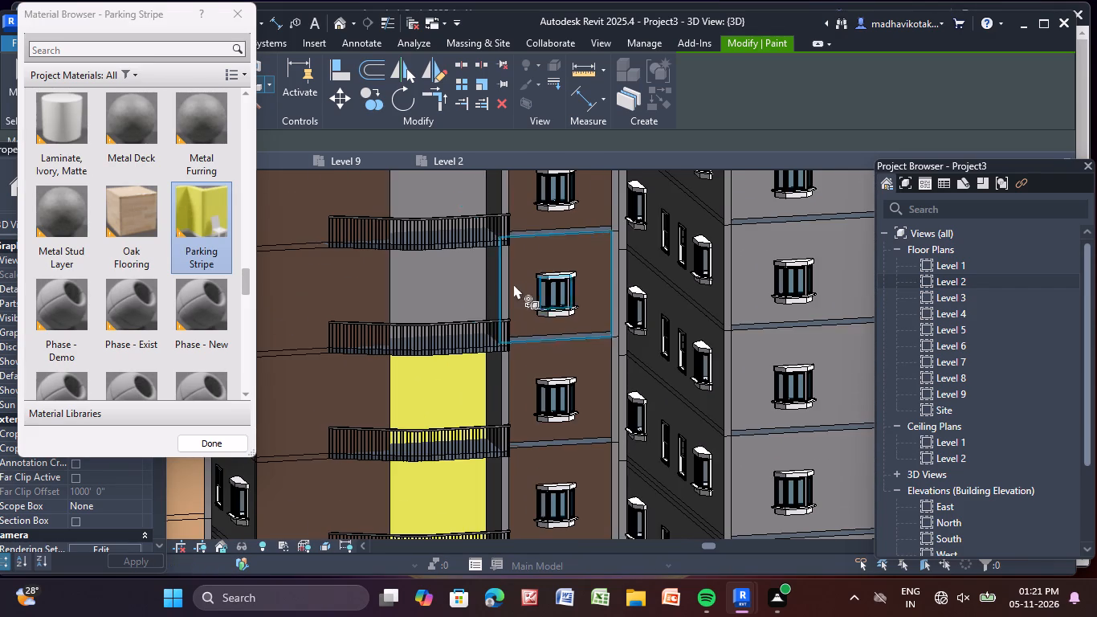
pyautogui.click(430, 275)
pyautogui.moveTo(424, 286); pyautogui.dragTo(392, 449, button='middle')
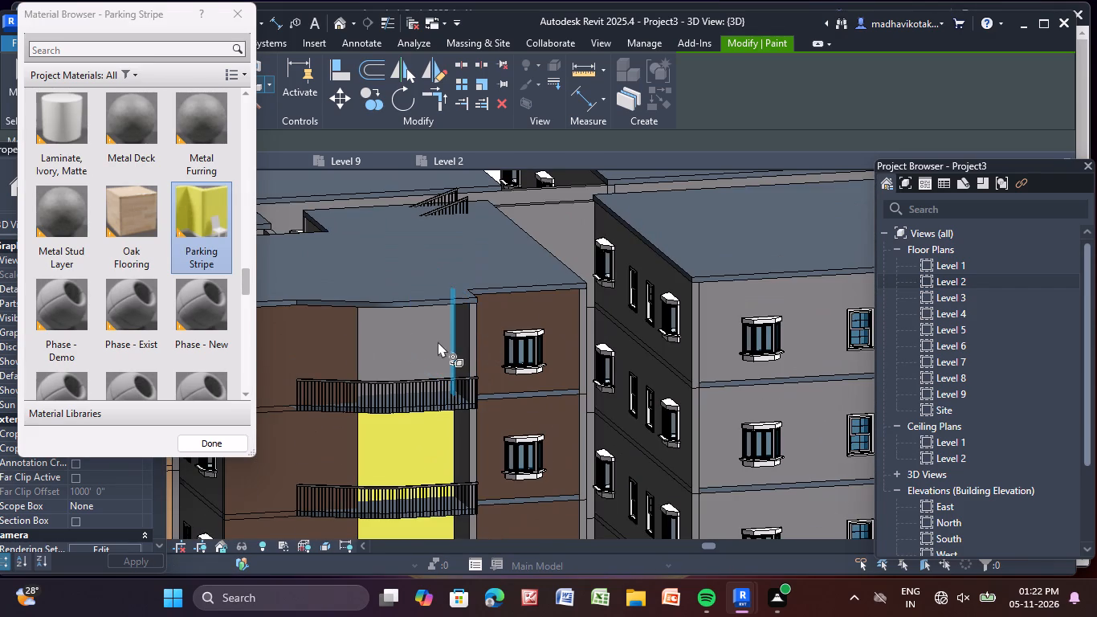
pyautogui.click(438, 341)
# Paint the four-window facade of the adjacent end block with the Parking Stripe material on all seven storeys.
pyautogui.scroll(-11, 434, 379)
pyautogui.moveTo(447, 400); pyautogui.dragTo(409, 290, button='middle')
pyautogui.scroll(-1, 442, 340)
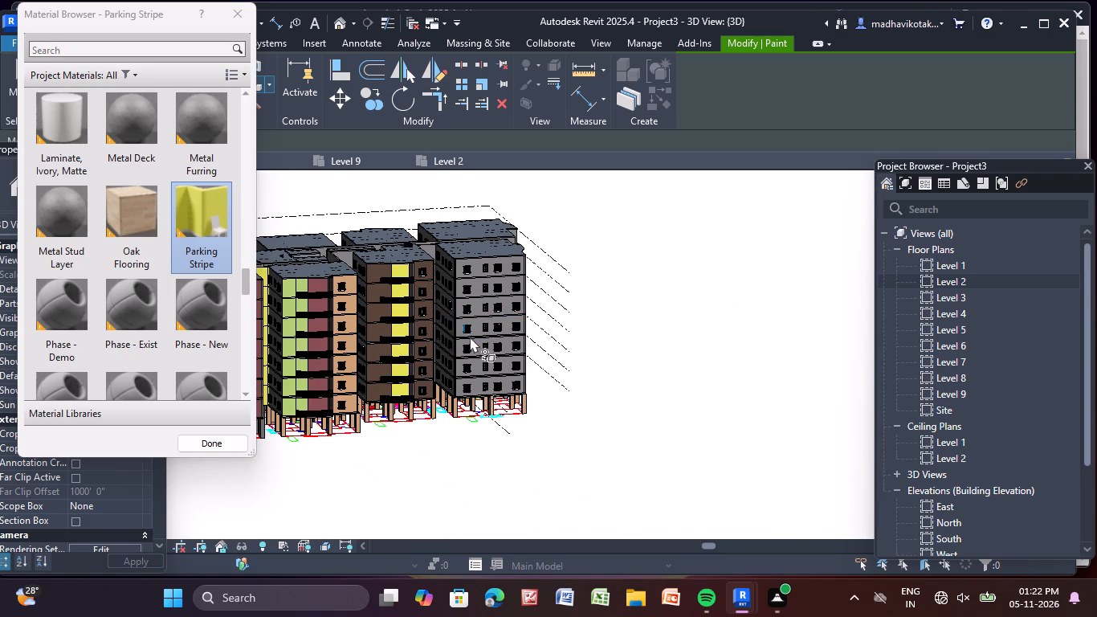
pyautogui.scroll(8, 483, 386)
pyautogui.click(471, 381)
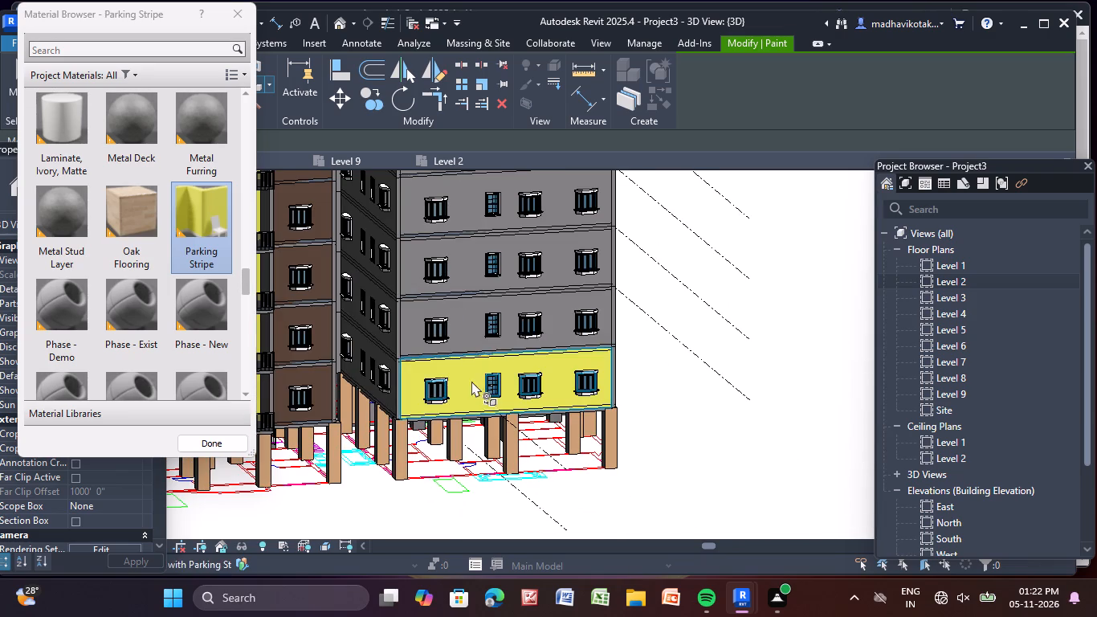
pyautogui.click(464, 341)
pyautogui.click(463, 264)
pyautogui.moveTo(455, 278); pyautogui.dragTo(394, 433, button='middle')
pyautogui.click(397, 357)
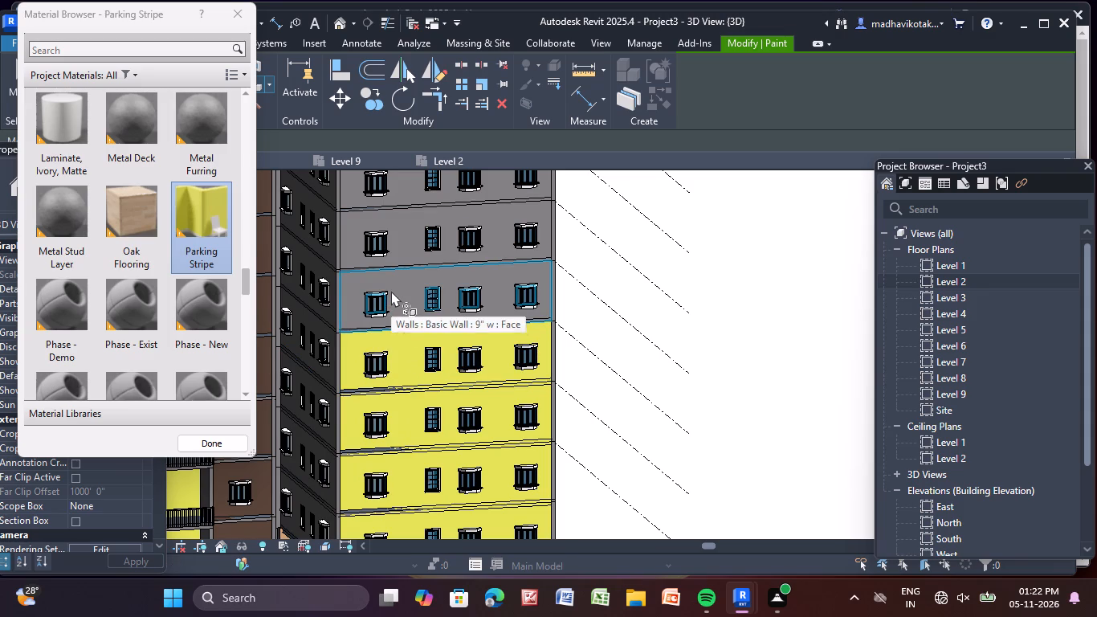
pyautogui.click(391, 291)
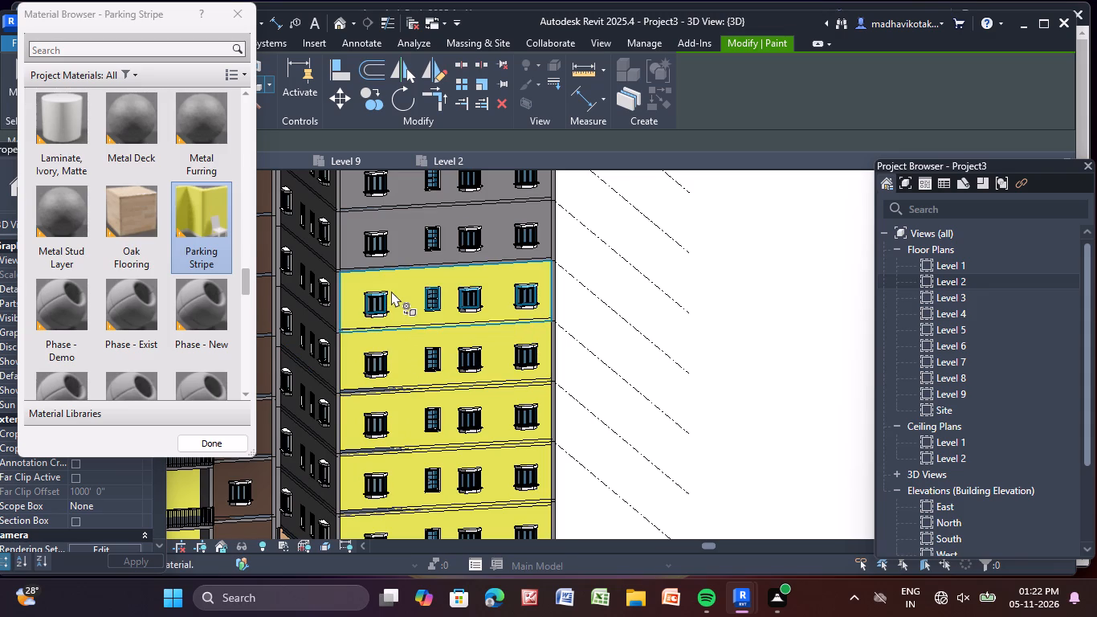
pyautogui.moveTo(391, 291); pyautogui.dragTo(391, 360, button='middle')
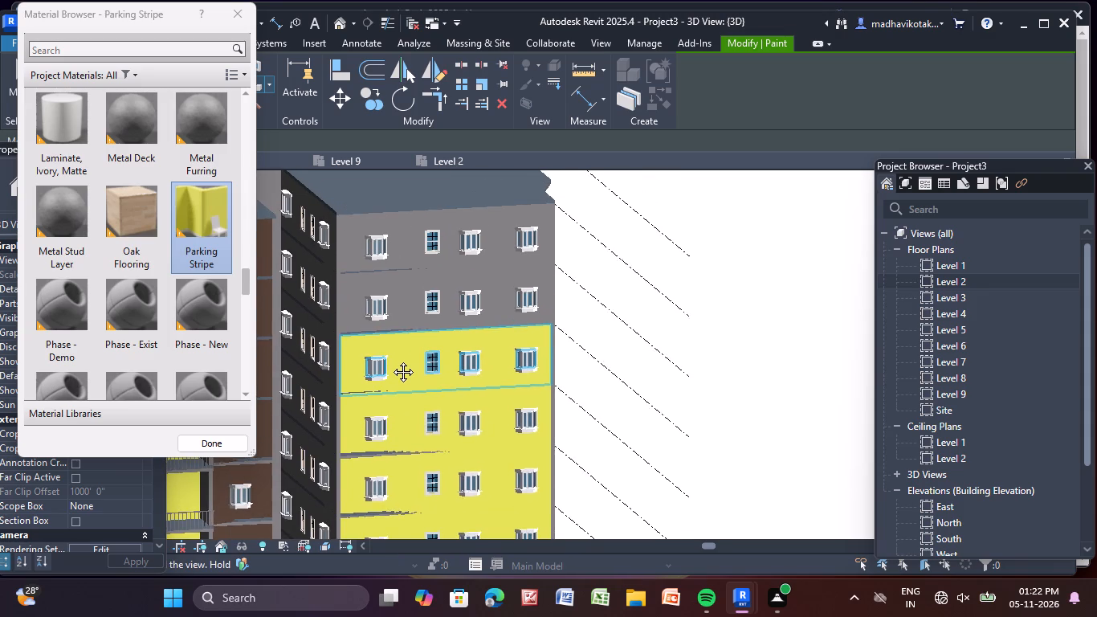
pyautogui.moveTo(391, 360); pyautogui.dragTo(392, 407, button='middle')
pyautogui.click(415, 351)
pyautogui.click(391, 289)
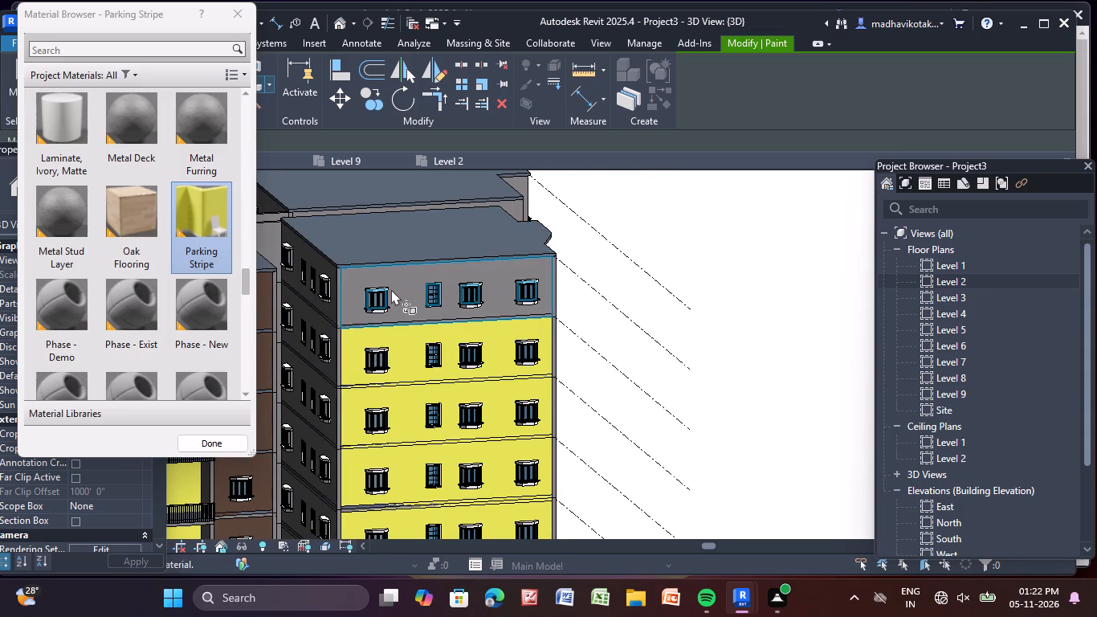
# Paint the end block's side wall and narrow corner strip with Parking Stripe on two upper storeys.
pyautogui.scroll(15, 320, 313)
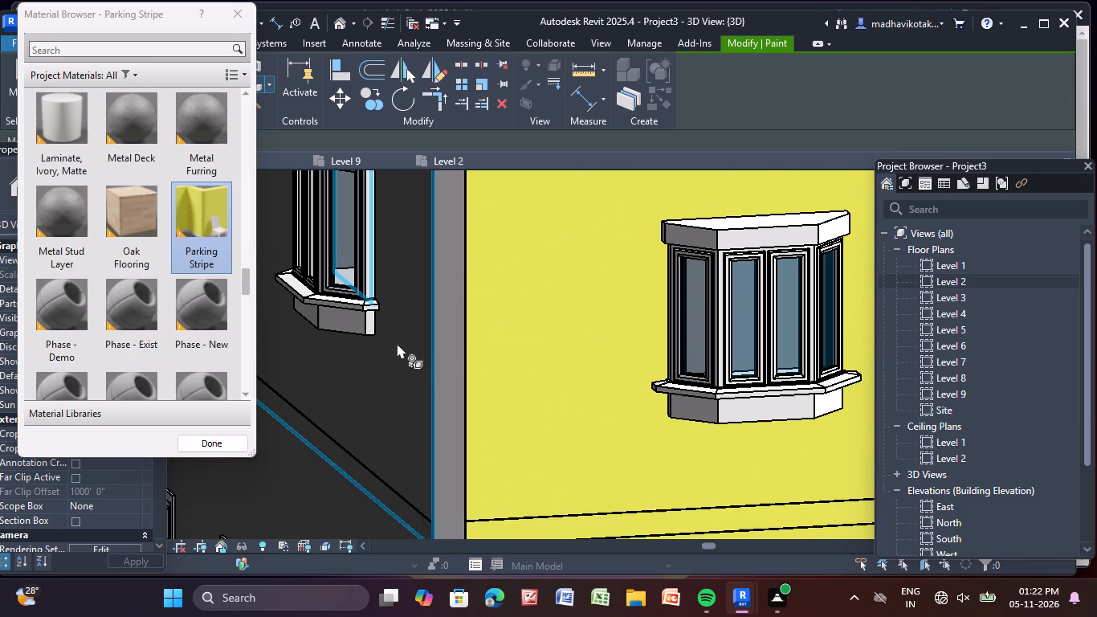
pyautogui.click(417, 361)
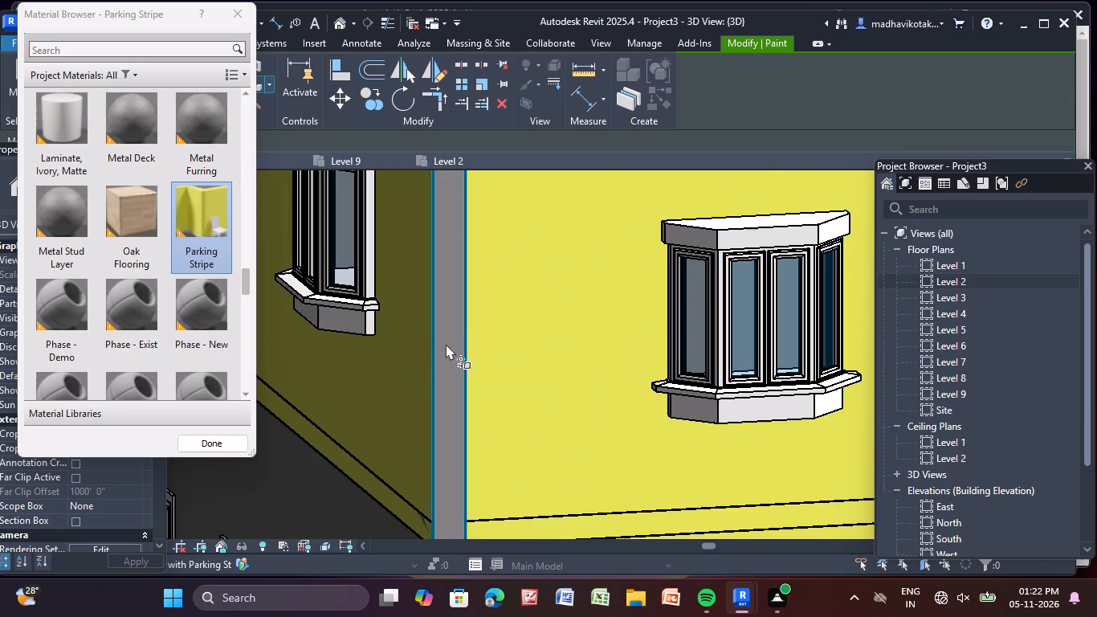
pyautogui.click(448, 344)
pyautogui.scroll(-3, 449, 345)
pyautogui.moveTo(447, 349); pyautogui.dragTo(472, 138, button='middle')
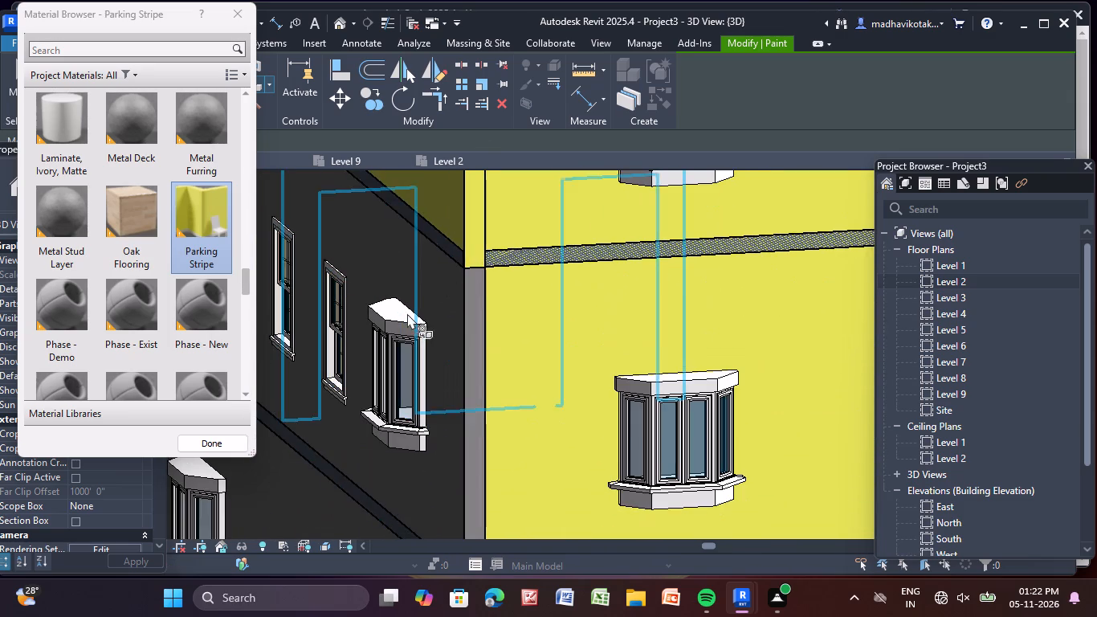
pyautogui.click(431, 299)
pyautogui.click(478, 323)
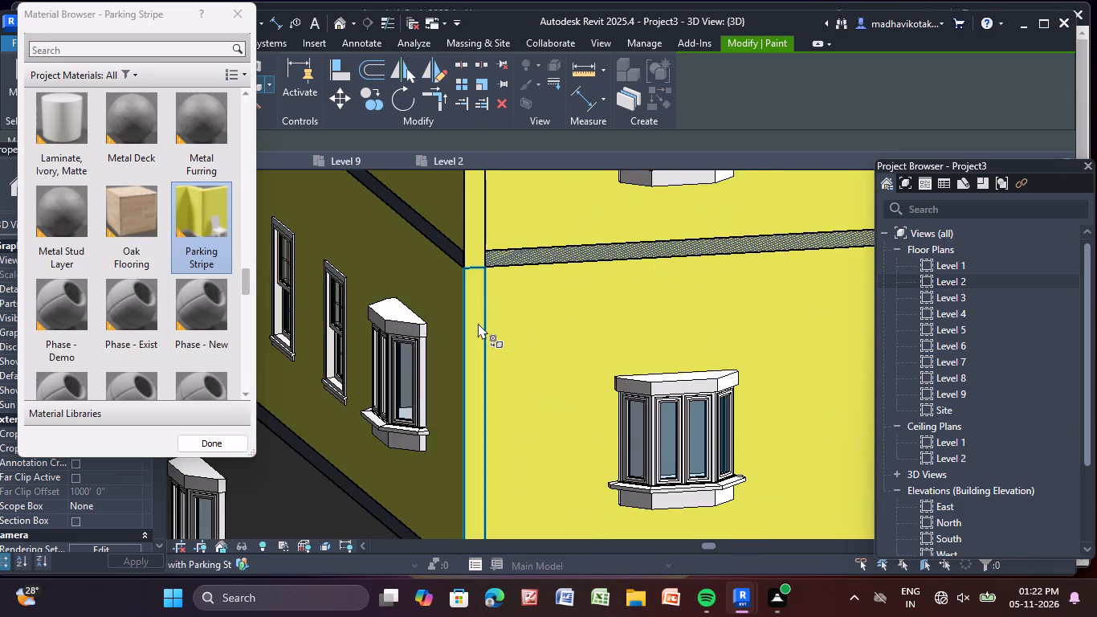
pyautogui.scroll(-1, 478, 323)
pyautogui.moveTo(478, 323); pyautogui.dragTo(441, 111, button='middle')
# Paint the side wall and corner strip of two more storeys further down the end block with Parking Stripe.
pyautogui.scroll(4, 405, 376)
pyautogui.click(422, 356)
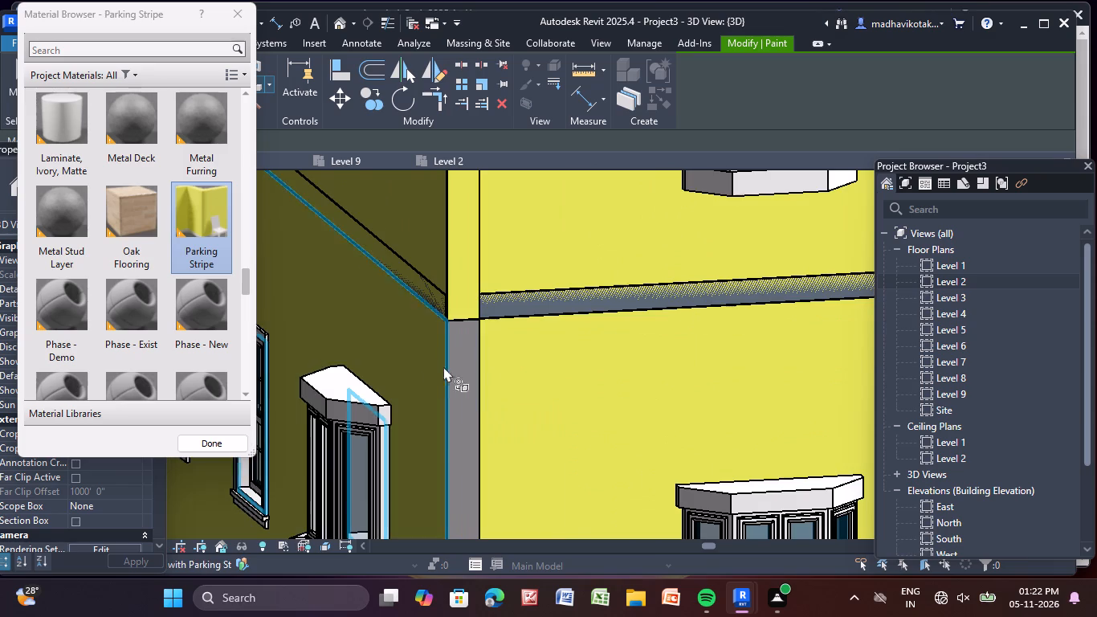
pyautogui.click(463, 392)
pyautogui.scroll(-3, 463, 392)
pyautogui.moveTo(463, 392); pyautogui.dragTo(437, 325, button='middle')
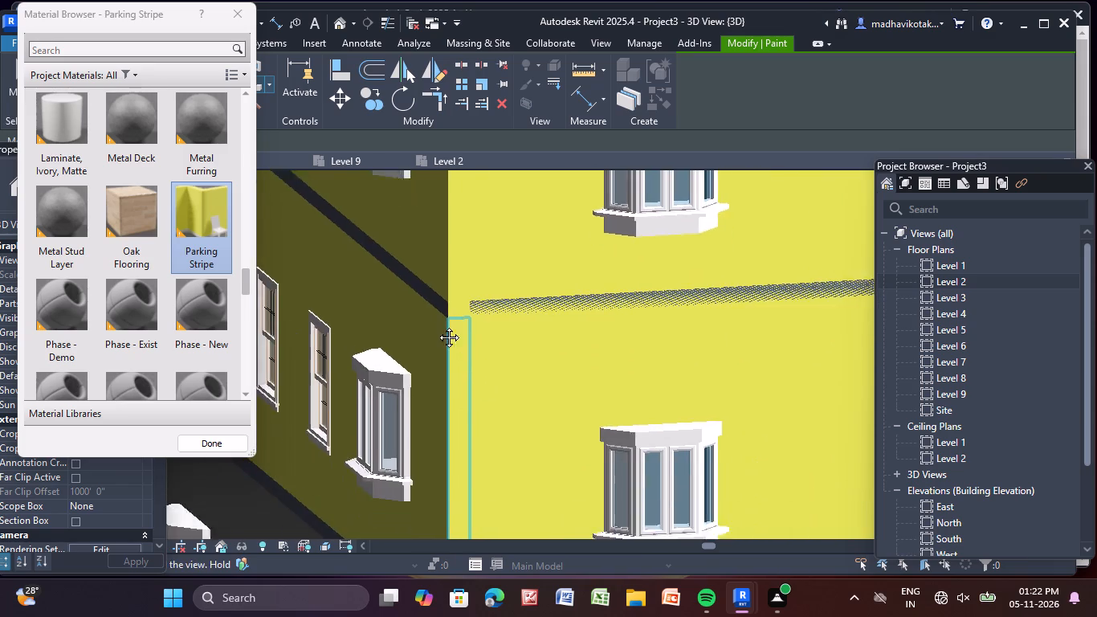
pyautogui.moveTo(437, 325); pyautogui.dragTo(419, 292, button='middle')
pyautogui.scroll(-1, 405, 336)
pyautogui.moveTo(394, 380); pyautogui.dragTo(398, 149, button='middle')
pyautogui.scroll(3, 419, 345)
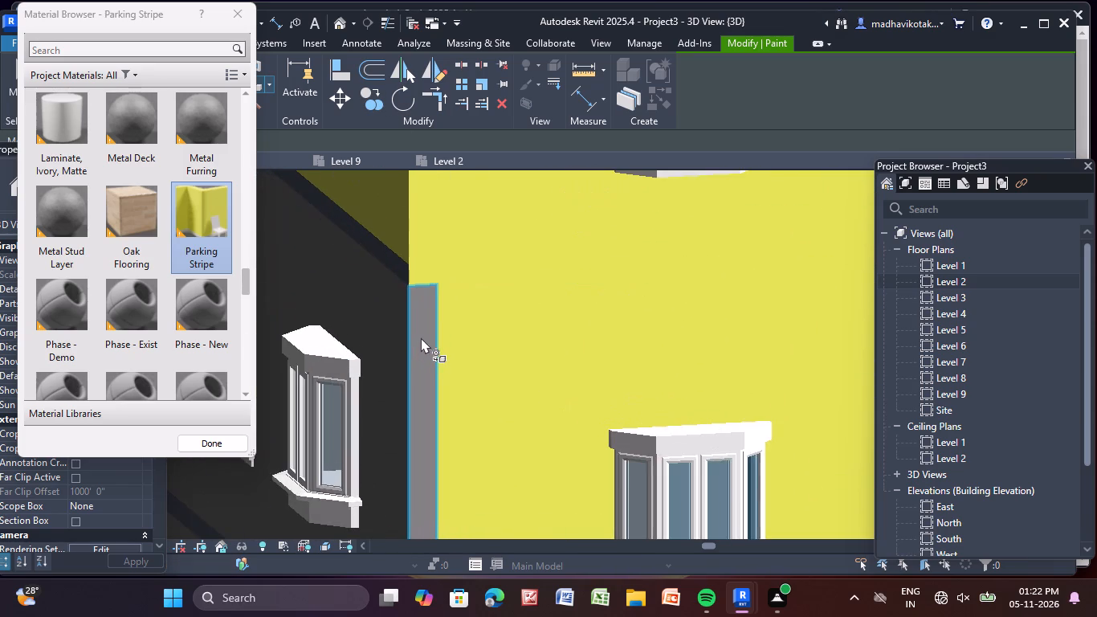
pyautogui.click(421, 337)
pyautogui.click(387, 329)
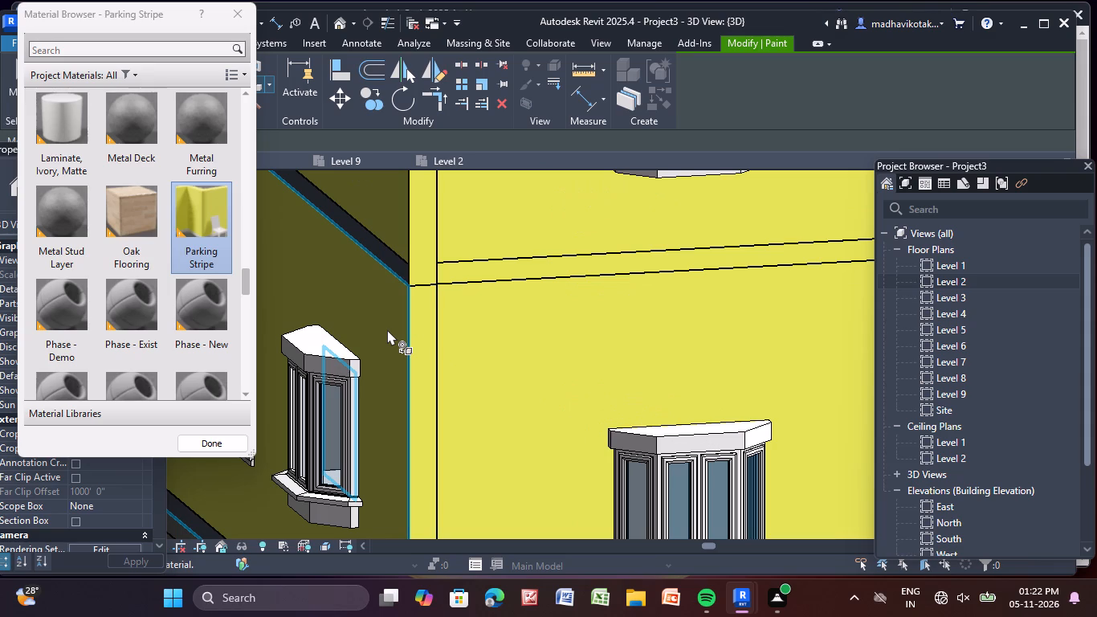
# Paint the side wall and narrow corner strip of the next storey down the end block with Parking Stripe.
pyautogui.rightClick(387, 329)
pyautogui.click(434, 488)
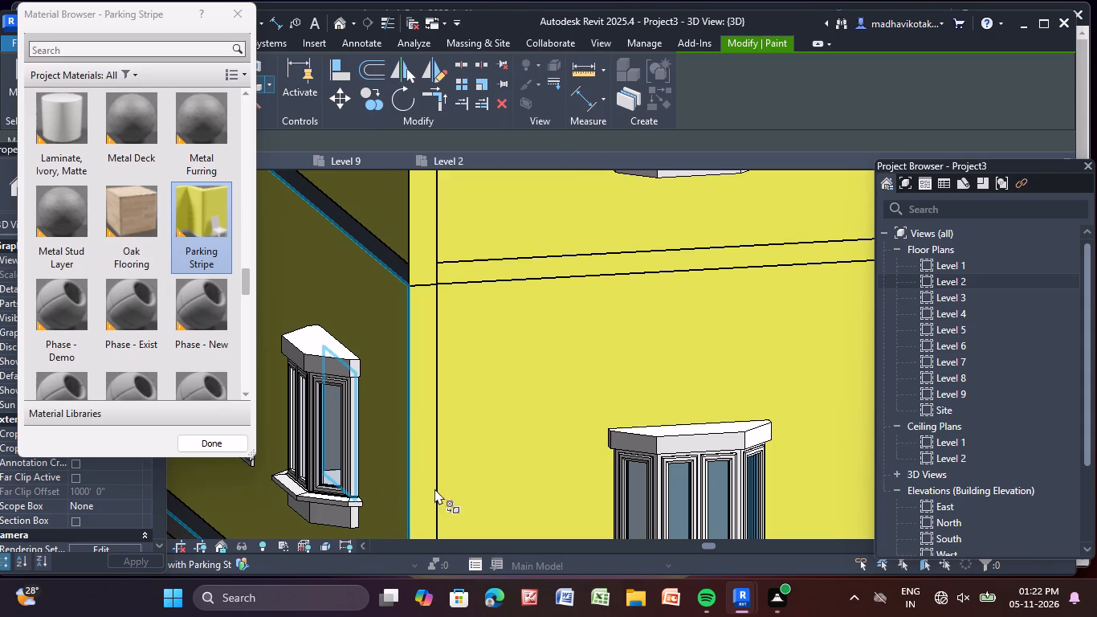
pyautogui.scroll(-5, 426, 484)
pyautogui.moveTo(426, 484); pyautogui.dragTo(352, 188, button='middle')
pyautogui.scroll(4, 325, 368)
pyautogui.click(347, 379)
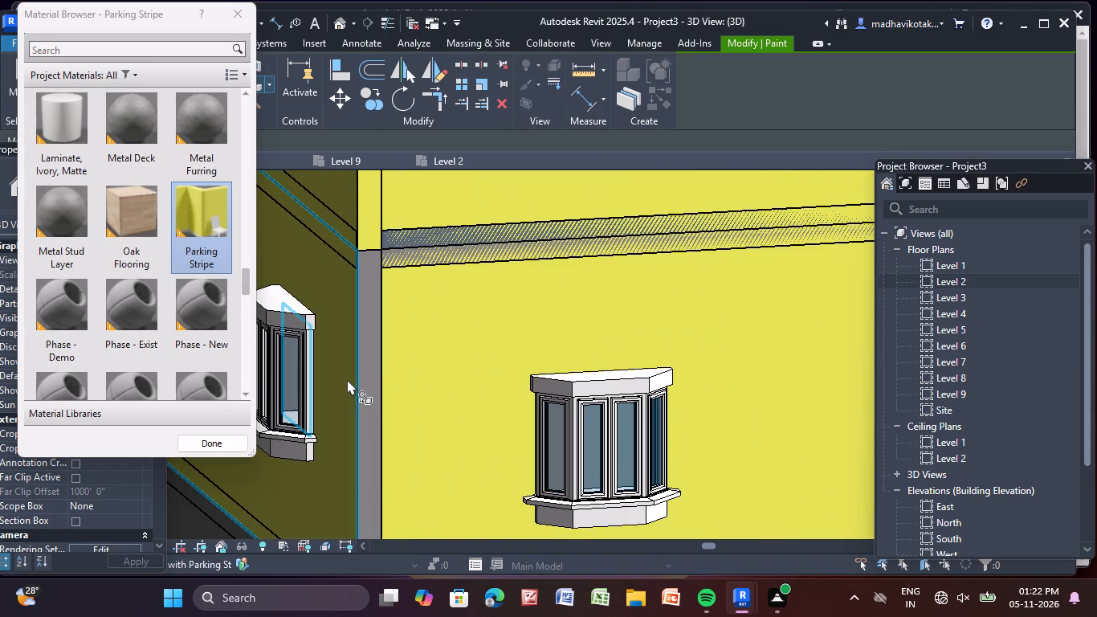
pyautogui.click(374, 382)
# Paint the side wall and corner strip of the end block's two lowest storeys with Parking Stripe.
pyautogui.scroll(-3, 354, 488)
pyautogui.moveTo(354, 488); pyautogui.dragTo(350, 396, button='middle')
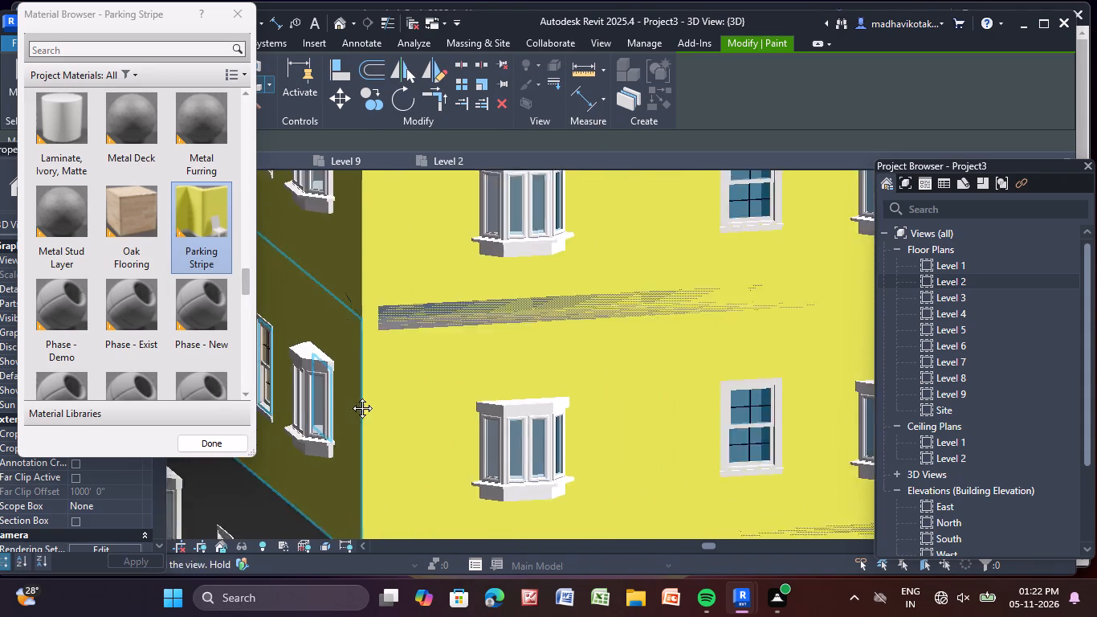
pyautogui.moveTo(350, 396); pyautogui.dragTo(287, 207, button='middle')
pyautogui.scroll(4, 296, 394)
pyautogui.click(297, 394)
pyautogui.moveTo(300, 394); pyautogui.dragTo(609, 399, button='middle')
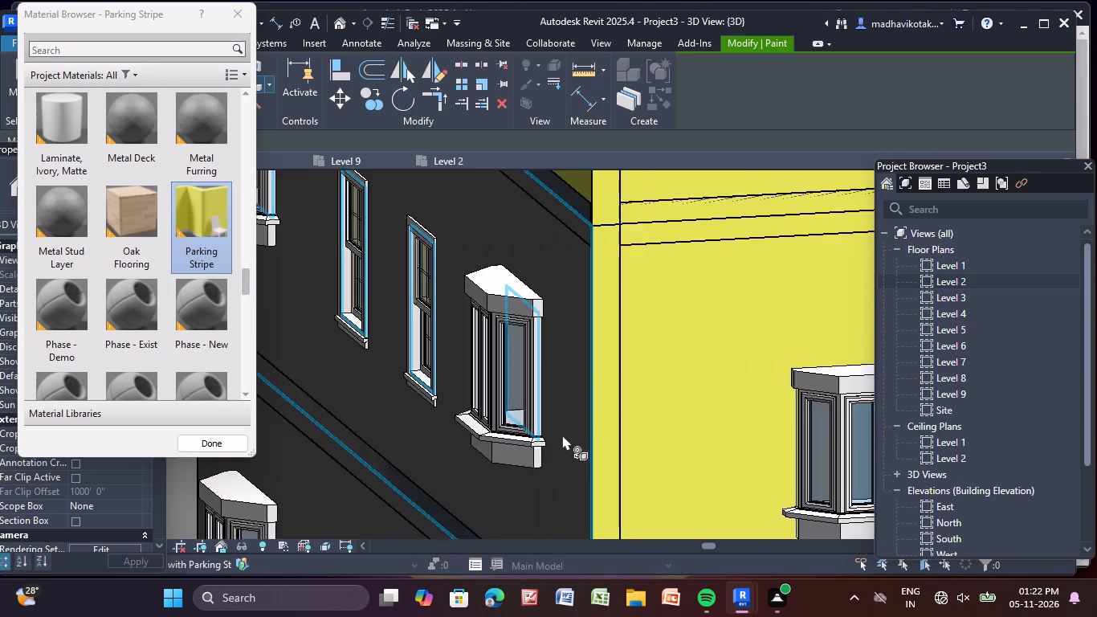
pyautogui.scroll(4, 561, 435)
pyautogui.click(587, 459)
pyautogui.scroll(-5, 588, 462)
pyautogui.moveTo(589, 490); pyautogui.dragTo(525, 139, button='middle')
pyautogui.scroll(4, 558, 360)
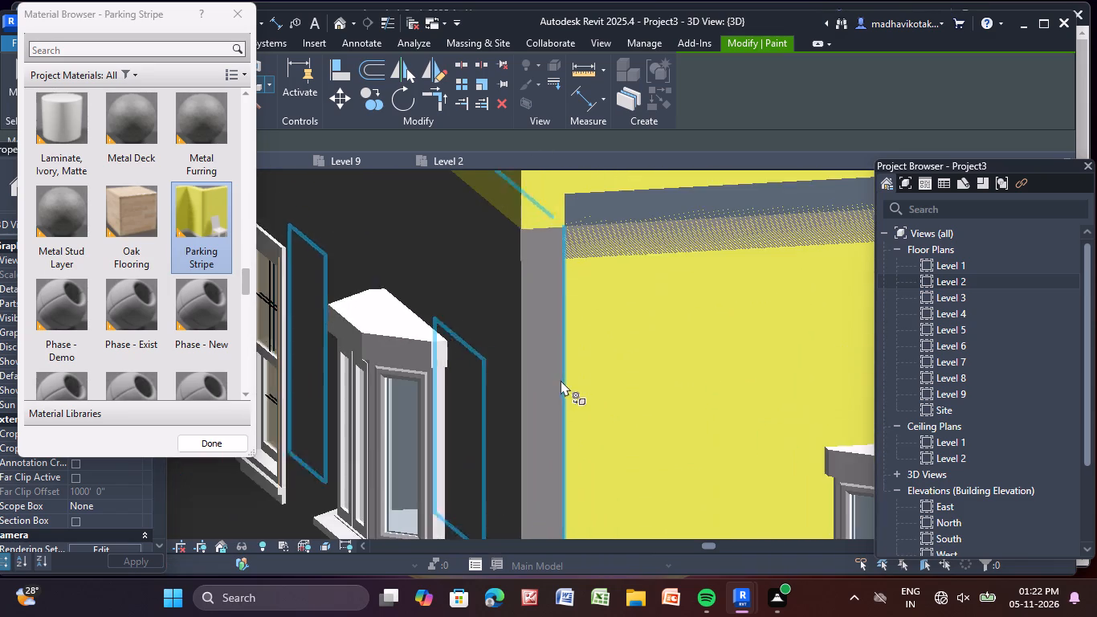
pyautogui.click(535, 377)
pyautogui.click(459, 426)
# Examine the whole building and the unpainted side wall beside the maroon facade of the block at the opposite end.
pyautogui.scroll(-5, 483, 449)
pyautogui.moveTo(484, 468); pyautogui.dragTo(492, 351, button='middle')
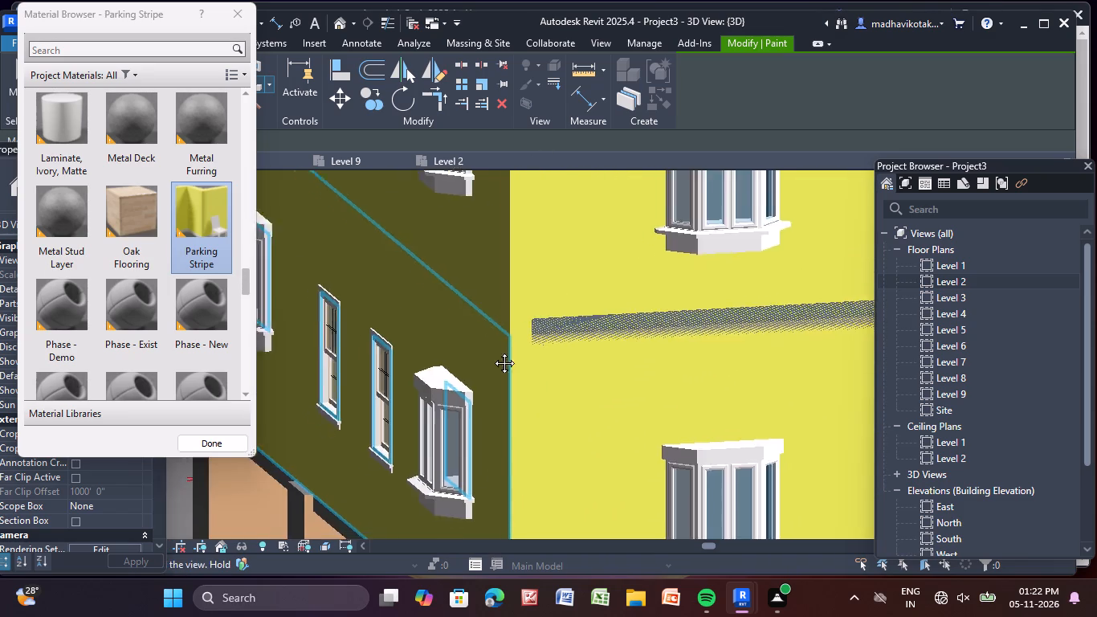
pyautogui.moveTo(492, 351); pyautogui.dragTo(477, 108, button='middle')
pyautogui.scroll(-13, 495, 327)
pyautogui.scroll(-3, 531, 411)
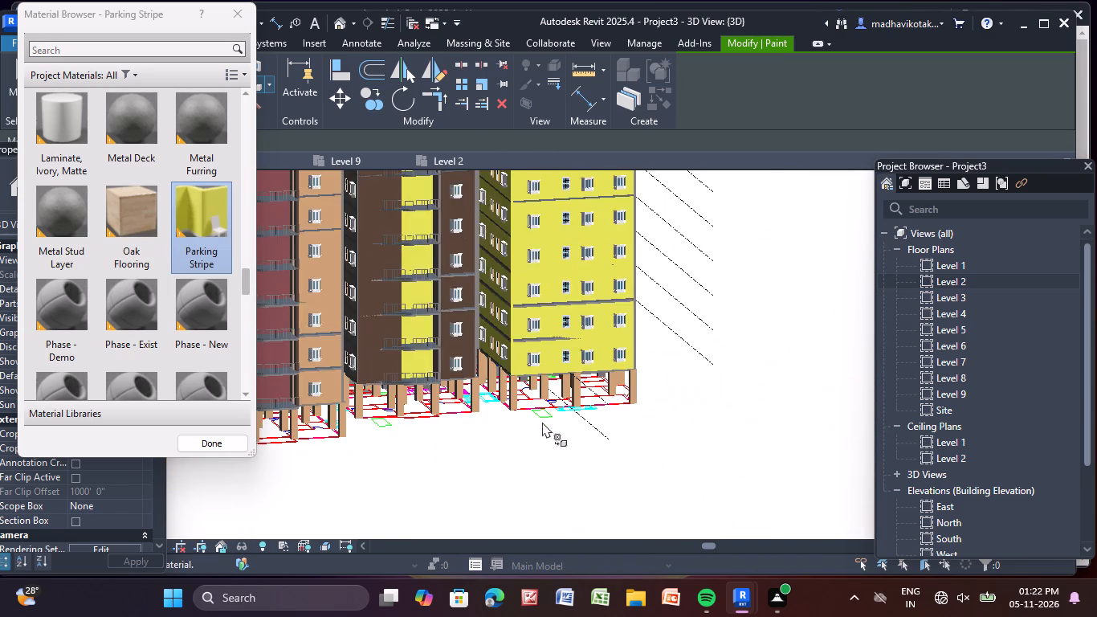
pyautogui.middleClick(544, 438)
pyautogui.scroll(-2, 546, 441)
pyautogui.moveTo(393, 411); pyautogui.dragTo(541, 486, button='middle')
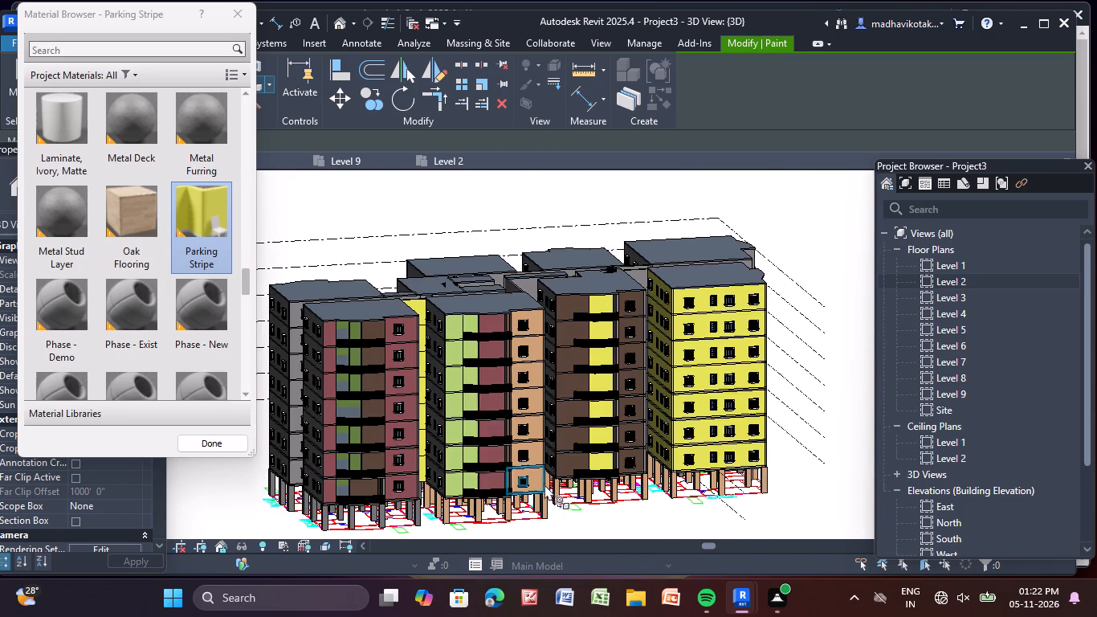
pyautogui.scroll(13, 274, 415)
pyautogui.moveTo(335, 357); pyautogui.dragTo(520, 399, button='middle')
pyautogui.scroll(1, 336, 358)
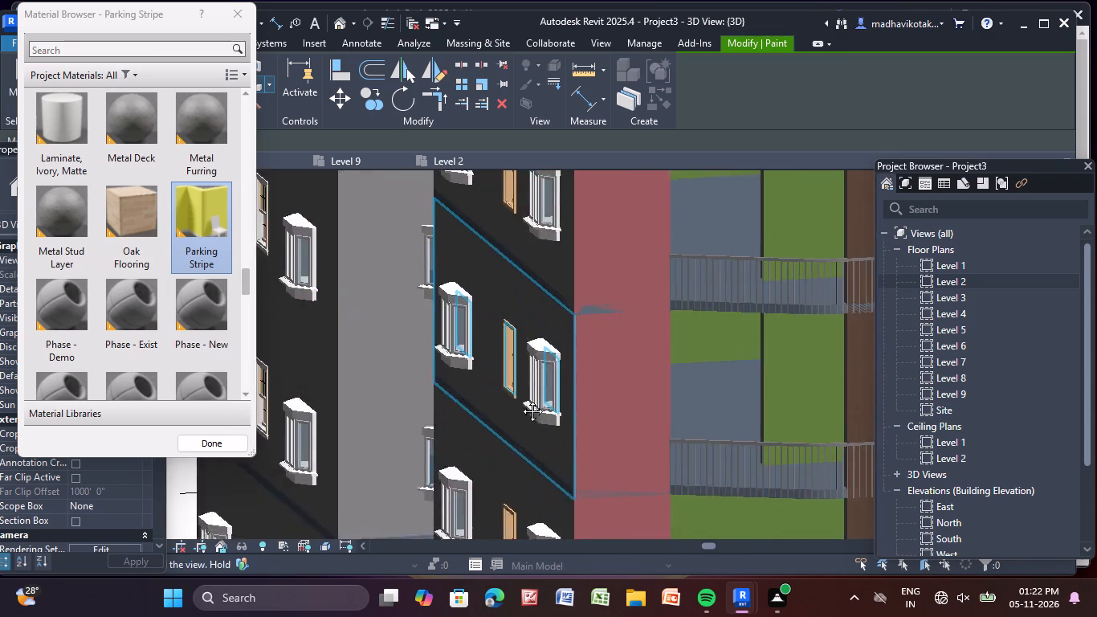
pyautogui.moveTo(520, 399); pyautogui.dragTo(524, 399, button='middle')
pyautogui.scroll(9, 547, 406)
pyautogui.scroll(-3, 628, 415)
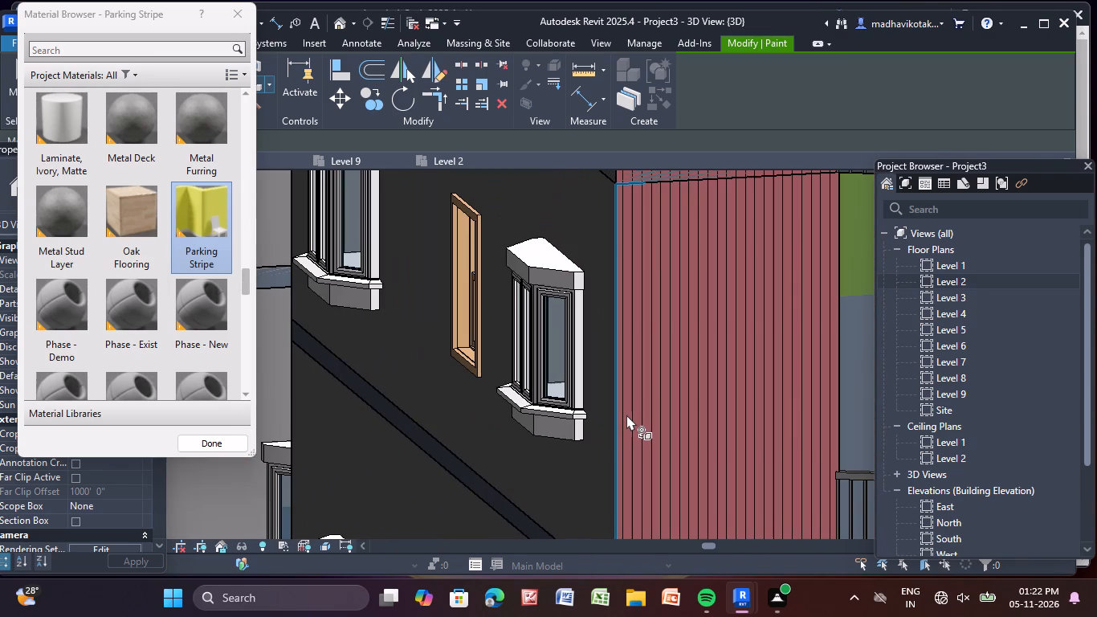
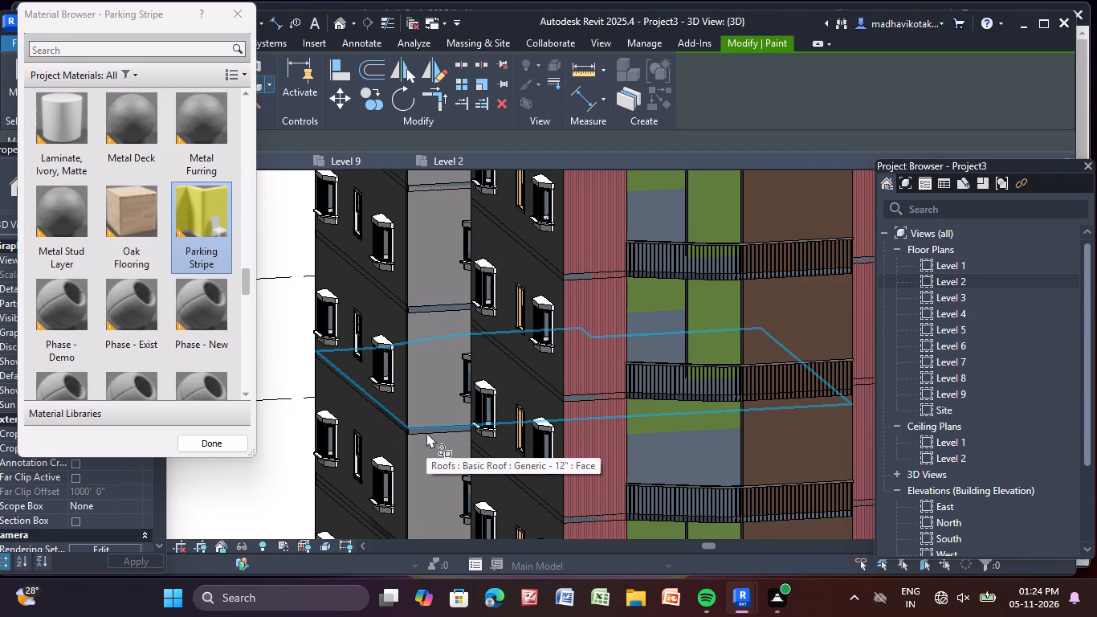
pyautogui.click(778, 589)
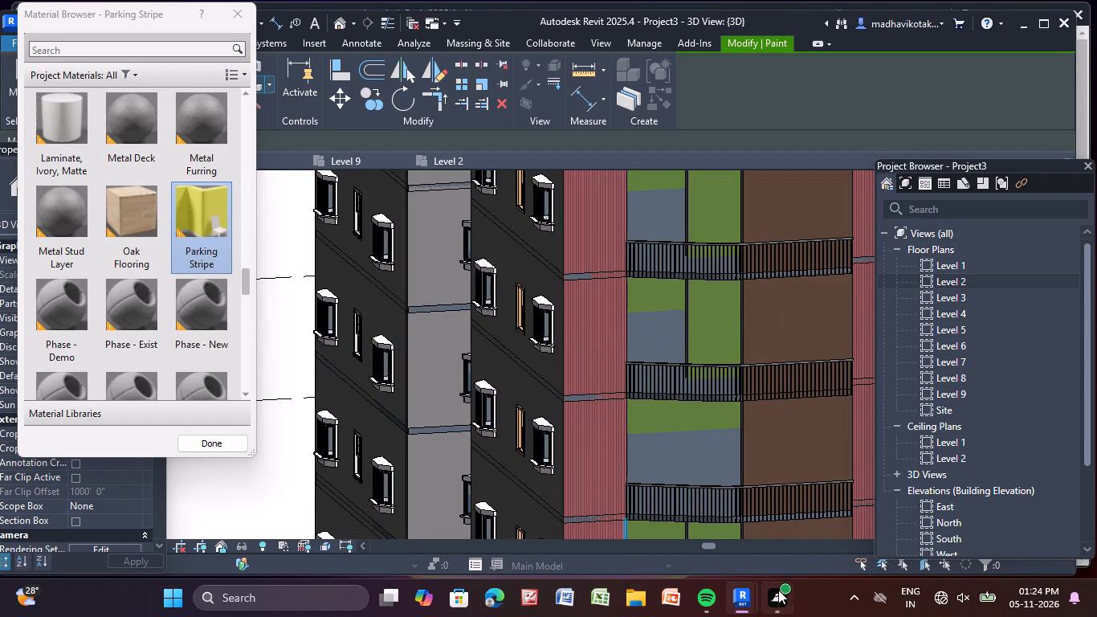
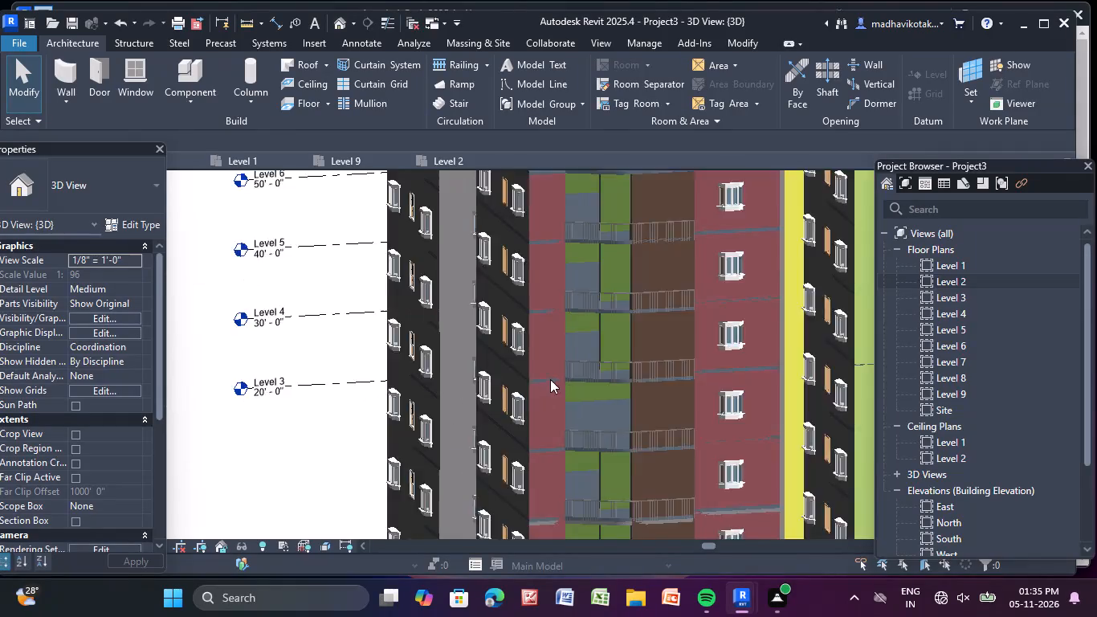
# Paint the two lowest storeys of the dark window wall beside the red-edged balconies with the Parking Stripe material.
pyautogui.moveTo(597, 410); pyautogui.dragTo(476, 370, button='middle')
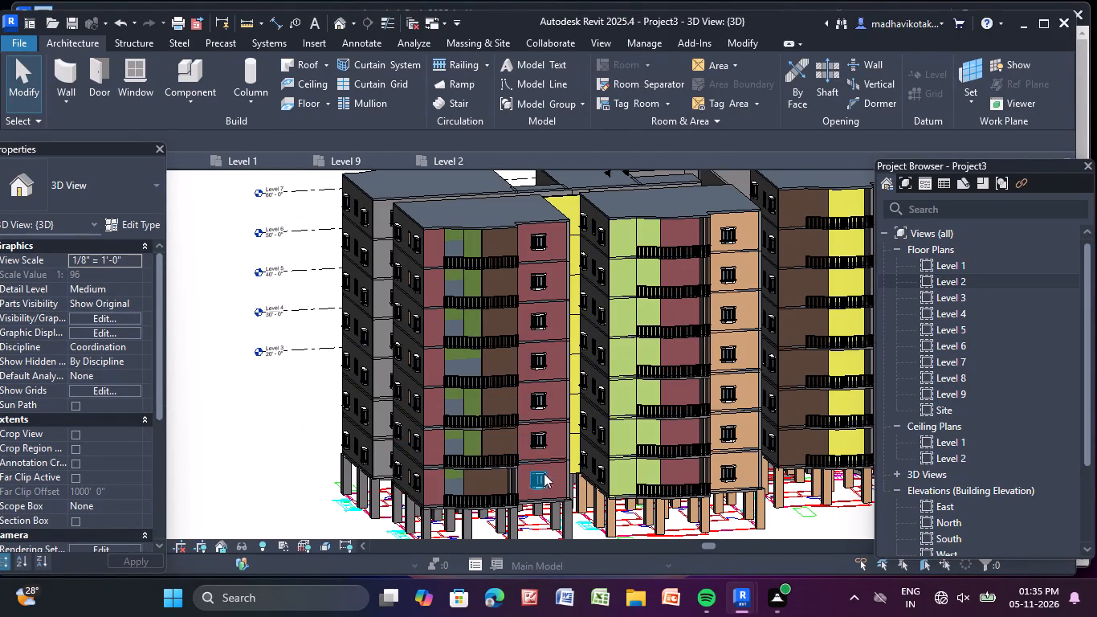
pyautogui.keyDown('shift'); pyautogui.moveTo(441, 495); pyautogui.dragTo(538, 484, button='middle'); pyautogui.keyUp('shift')
pyautogui.scroll(-2, 501, 466)
pyautogui.moveTo(491, 461); pyautogui.dragTo(312, 424, button='middle')
pyautogui.scroll(6, 548, 424)
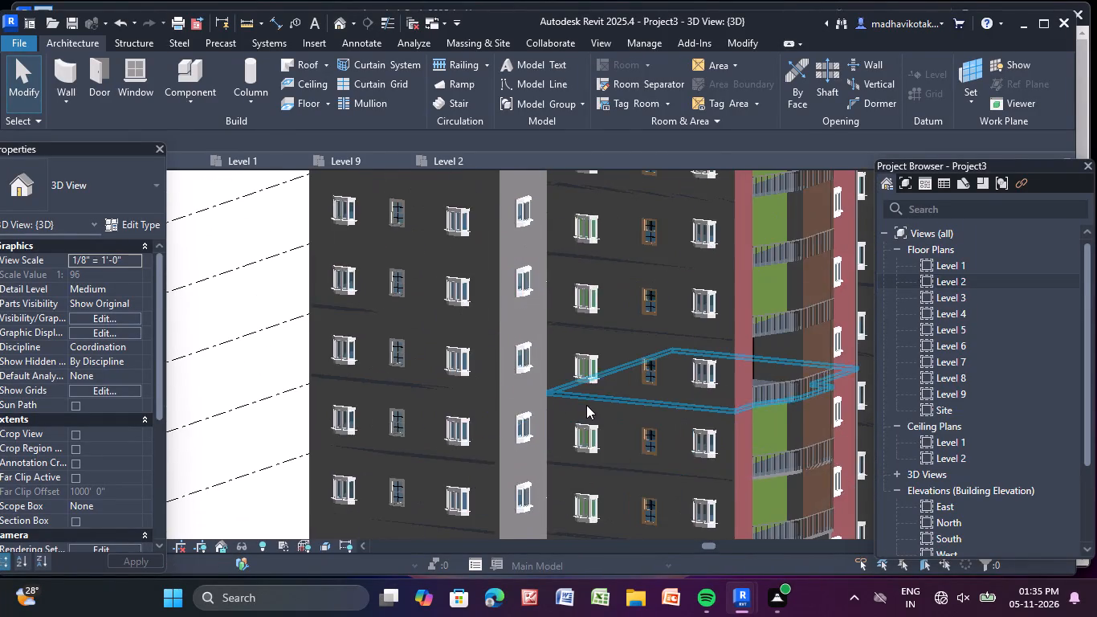
pyautogui.moveTo(553, 425); pyautogui.dragTo(407, 442, button='middle')
pyautogui.scroll(-4, 414, 392)
pyautogui.moveTo(502, 423); pyautogui.dragTo(503, 416, button='middle')
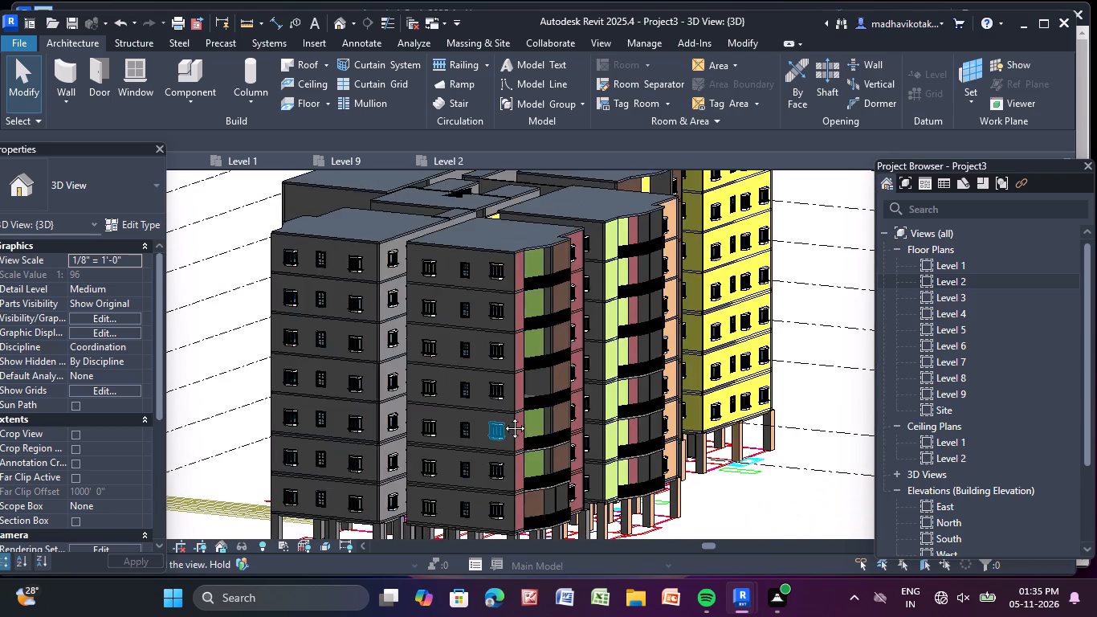
pyautogui.moveTo(503, 416); pyautogui.dragTo(491, 383, button='middle')
pyautogui.scroll(4, 473, 465)
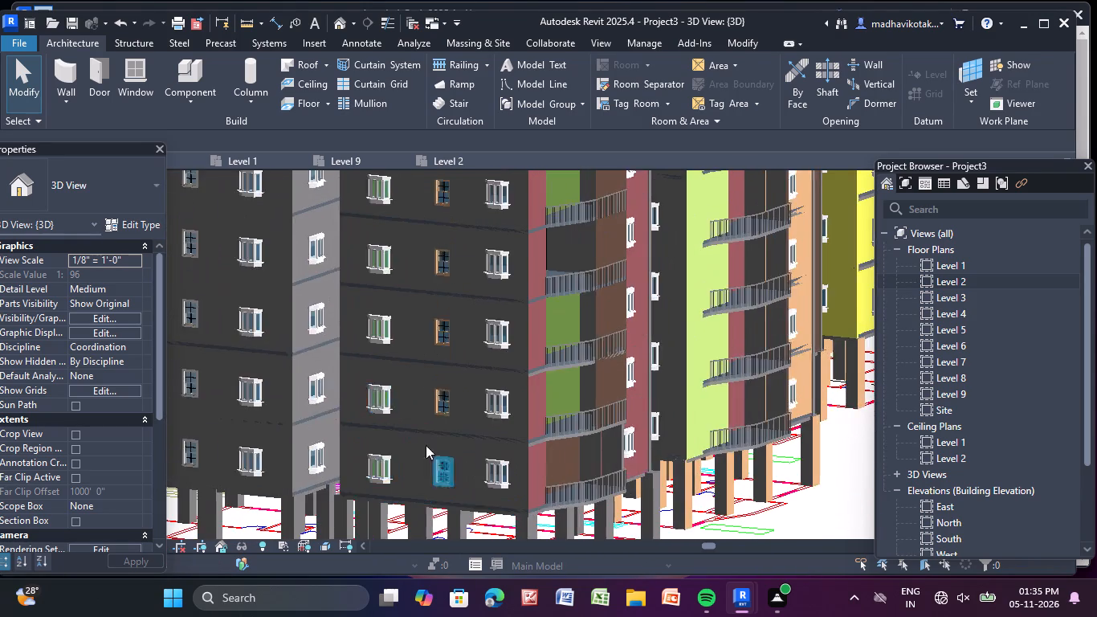
pyautogui.click(527, 80)
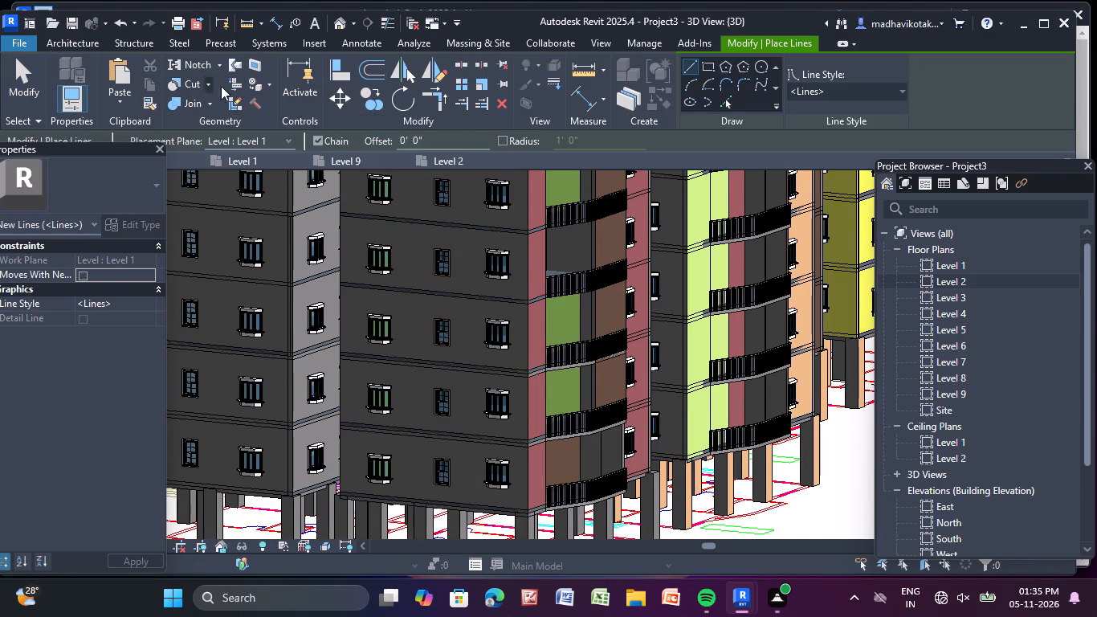
pyautogui.click(271, 86)
pyautogui.click(300, 116)
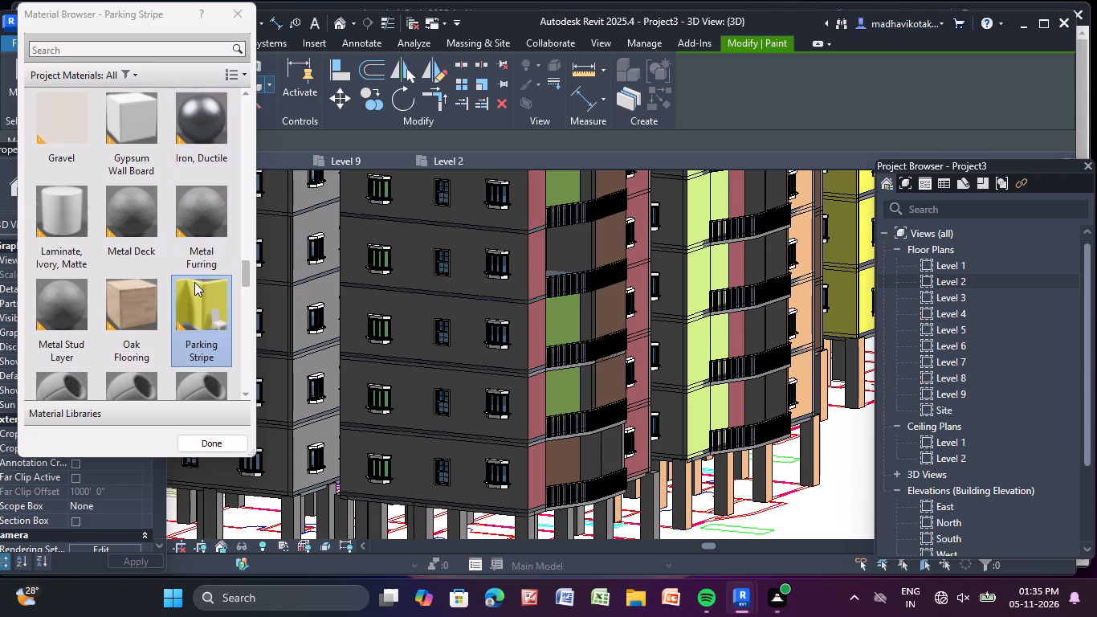
pyautogui.click(198, 305)
pyautogui.moveTo(437, 408); pyautogui.dragTo(422, 324, button='middle')
pyautogui.scroll(7, 433, 361)
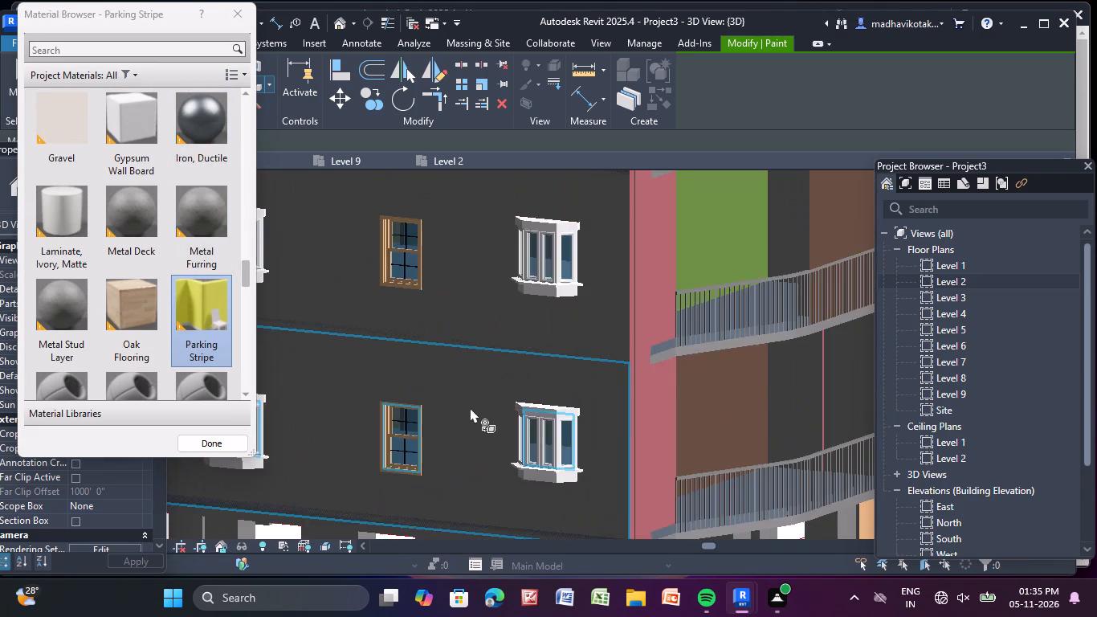
pyautogui.click(470, 407)
pyautogui.click(473, 299)
# Paint the five remaining upper storeys of that same window wall with Parking Stripe, up to the roof.
pyautogui.scroll(-3, 473, 296)
pyautogui.moveTo(473, 301); pyautogui.dragTo(494, 530, button='middle')
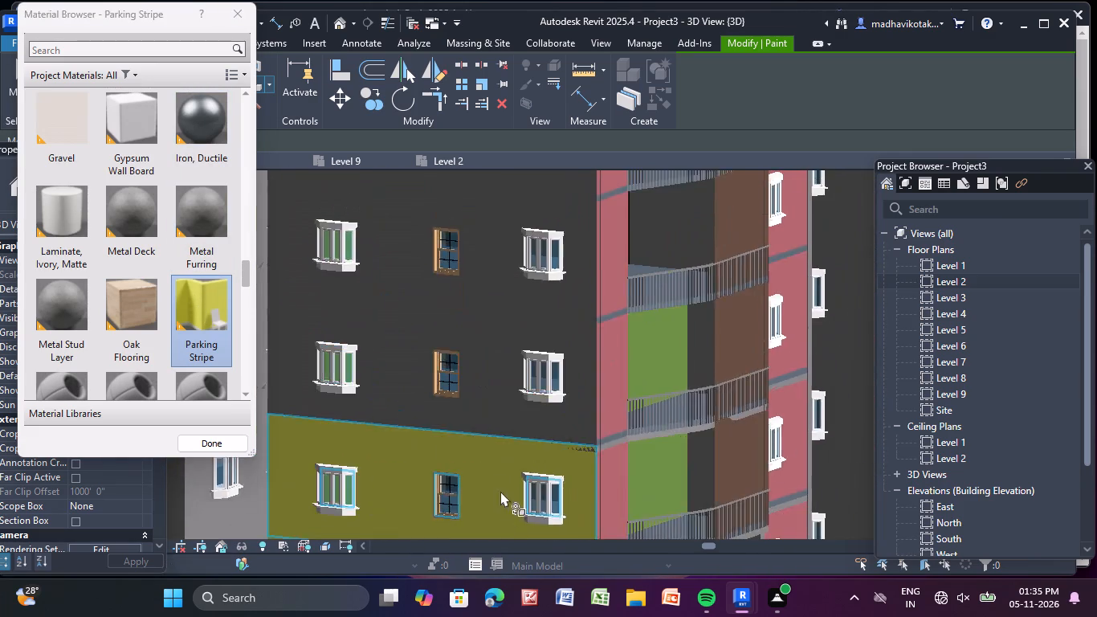
pyautogui.click(489, 397)
pyautogui.moveTo(491, 398); pyautogui.dragTo(512, 525, button='middle')
pyautogui.click(506, 388)
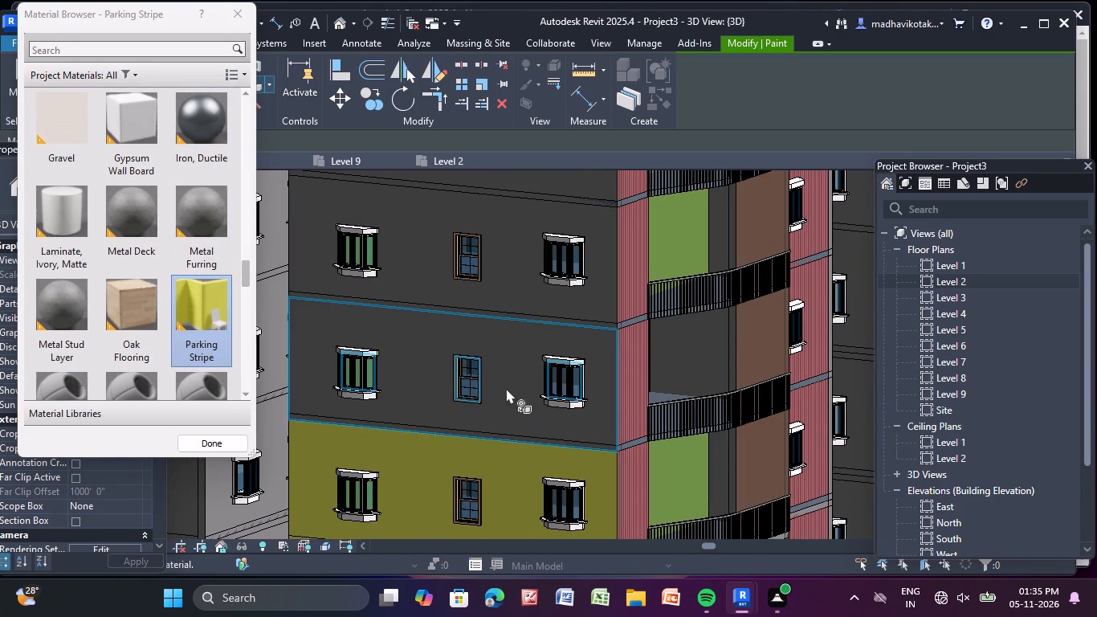
pyautogui.moveTo(527, 455); pyautogui.dragTo(545, 551, button='middle')
pyautogui.scroll(1, 525, 460)
pyautogui.click(533, 341)
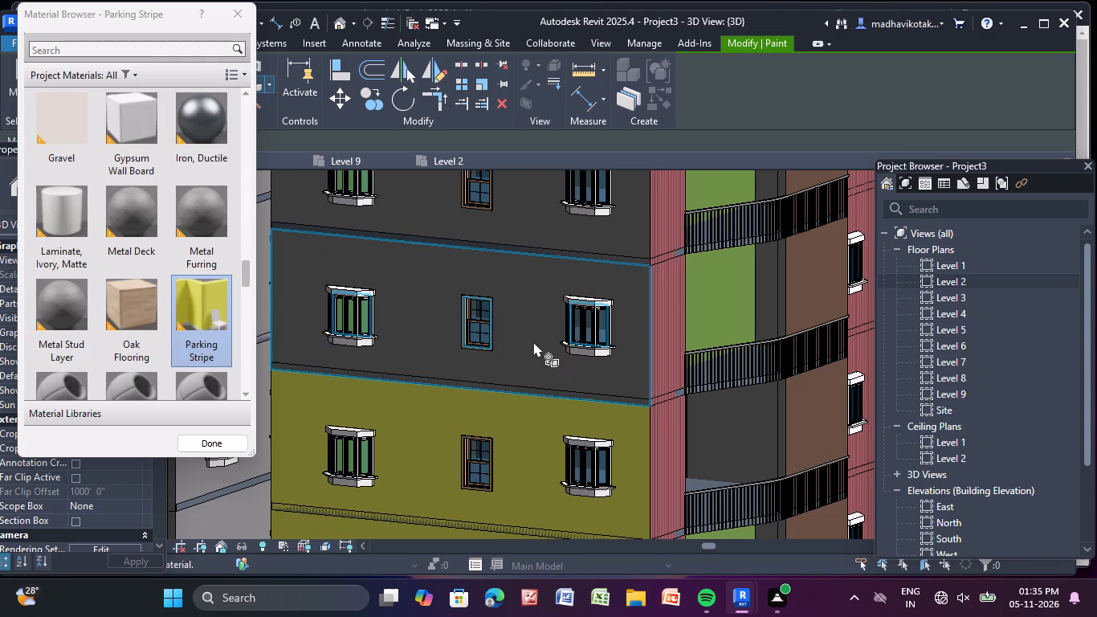
pyautogui.moveTo(533, 342); pyautogui.dragTo(523, 480, button='middle')
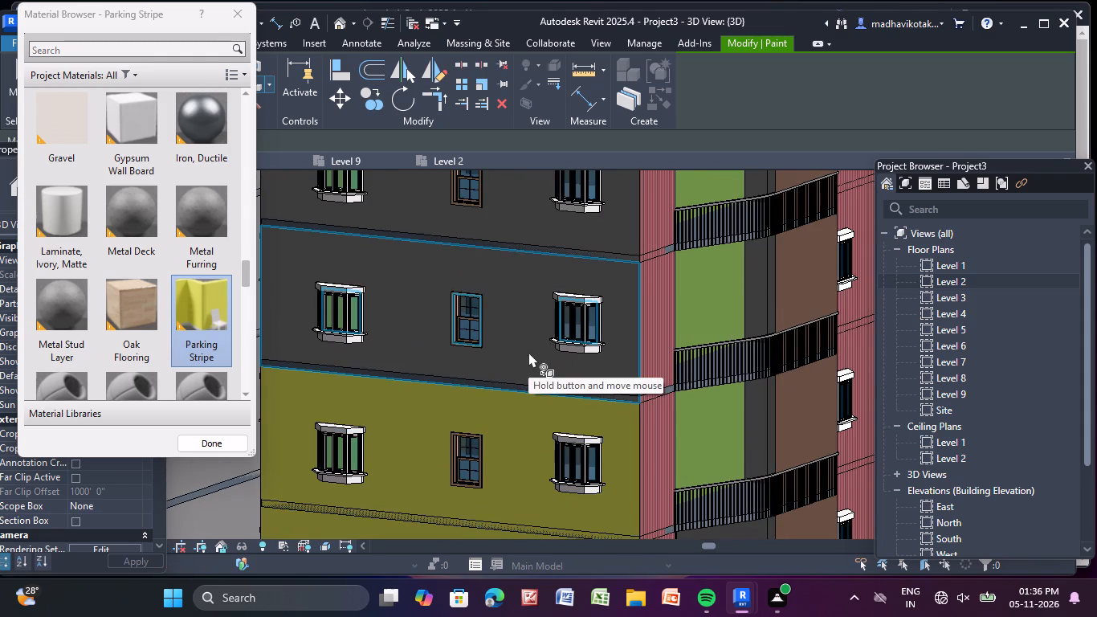
pyautogui.click(528, 352)
pyautogui.moveTo(524, 371); pyautogui.dragTo(498, 570, button='middle')
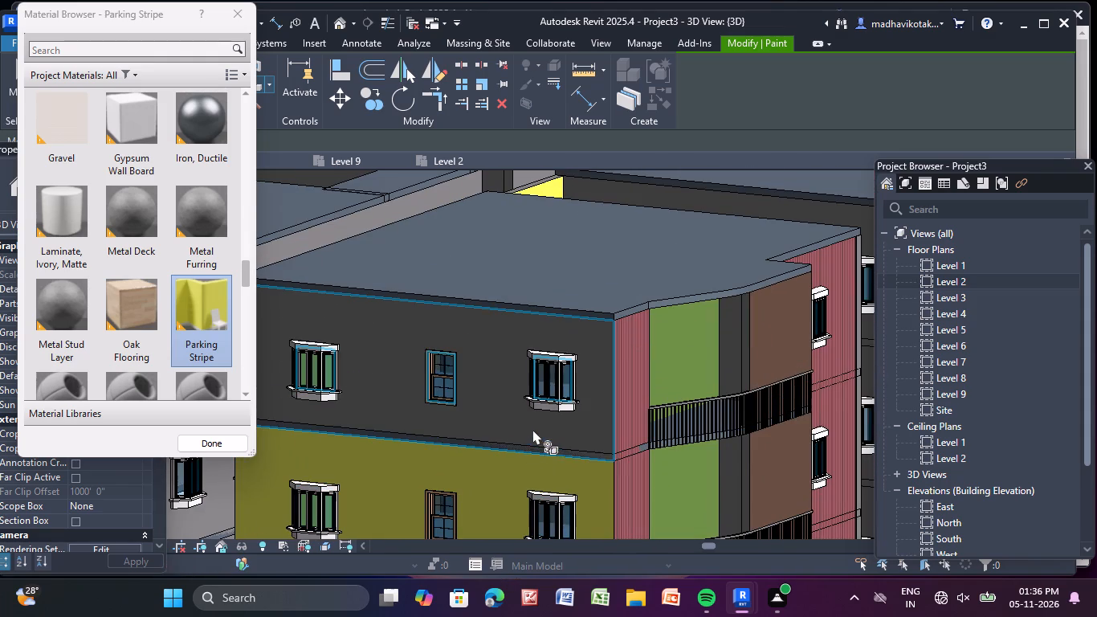
pyautogui.click(513, 414)
# Paint the two lowest storeys of the adjacent grey block with Parking Stripe, on both the wide window wall and the narrow return wall.
pyautogui.scroll(-5, 513, 414)
pyautogui.scroll(-4, 482, 471)
pyautogui.moveTo(457, 481); pyautogui.dragTo(452, 434, button='middle')
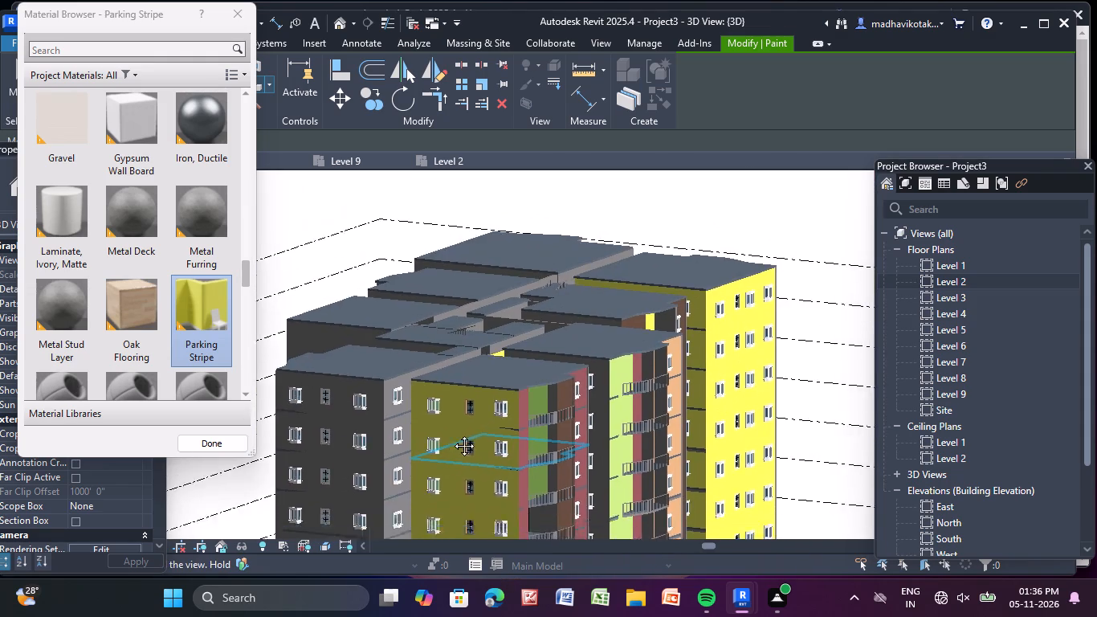
pyautogui.moveTo(452, 434); pyautogui.dragTo(581, 200, button='middle')
pyautogui.scroll(6, 425, 358)
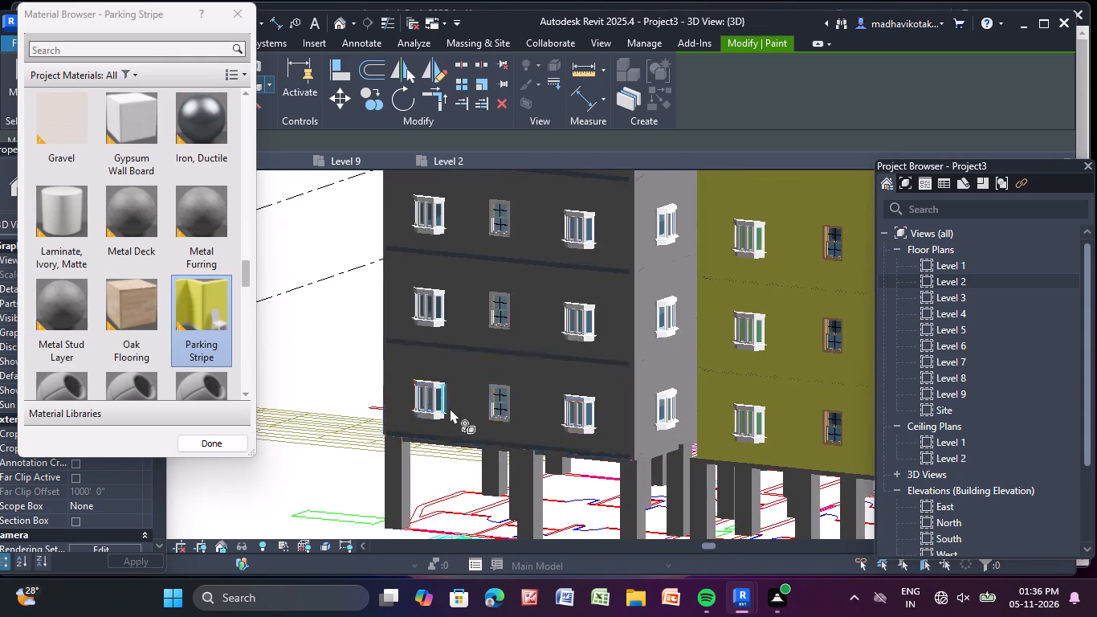
pyautogui.click(454, 402)
pyautogui.scroll(9, 620, 371)
pyautogui.click(659, 384)
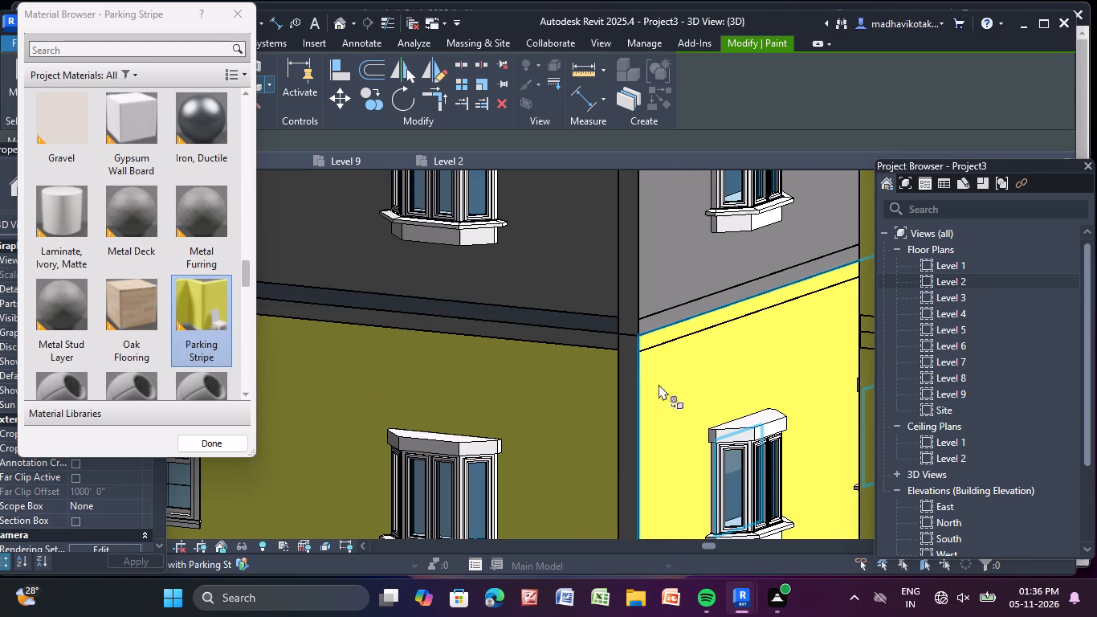
pyautogui.click(601, 284)
pyautogui.click(707, 255)
# Paint the five remaining upper storeys of the adjacent block's wide window wall with Parking Stripe.
pyautogui.scroll(-5, 696, 267)
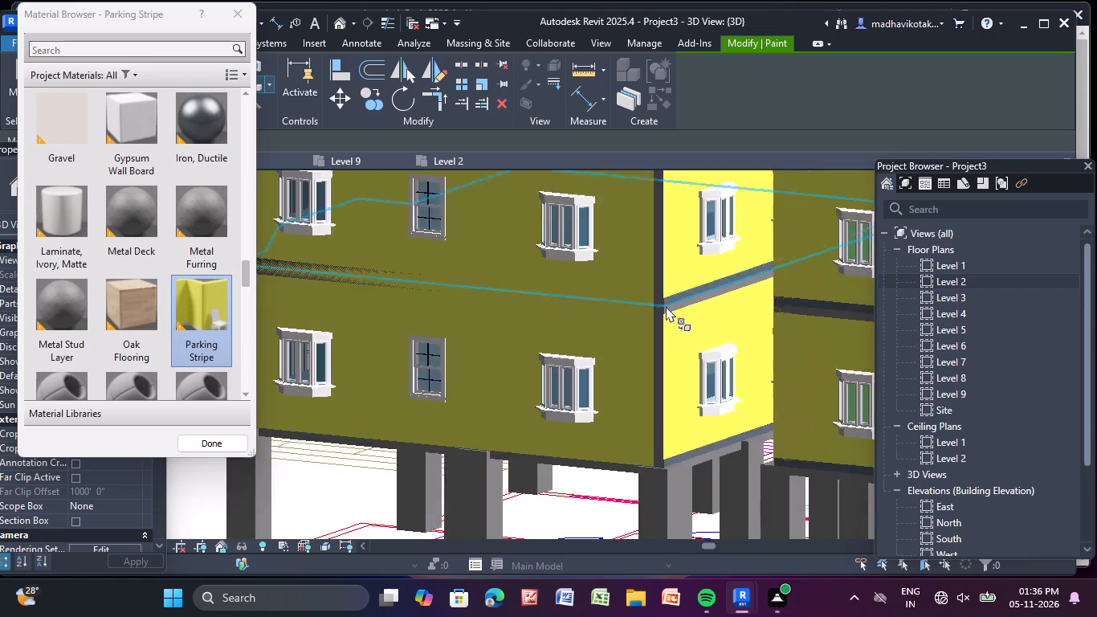
pyautogui.scroll(-5, 666, 306)
pyautogui.moveTo(628, 341); pyautogui.dragTo(605, 616, button='middle')
pyautogui.click(561, 470)
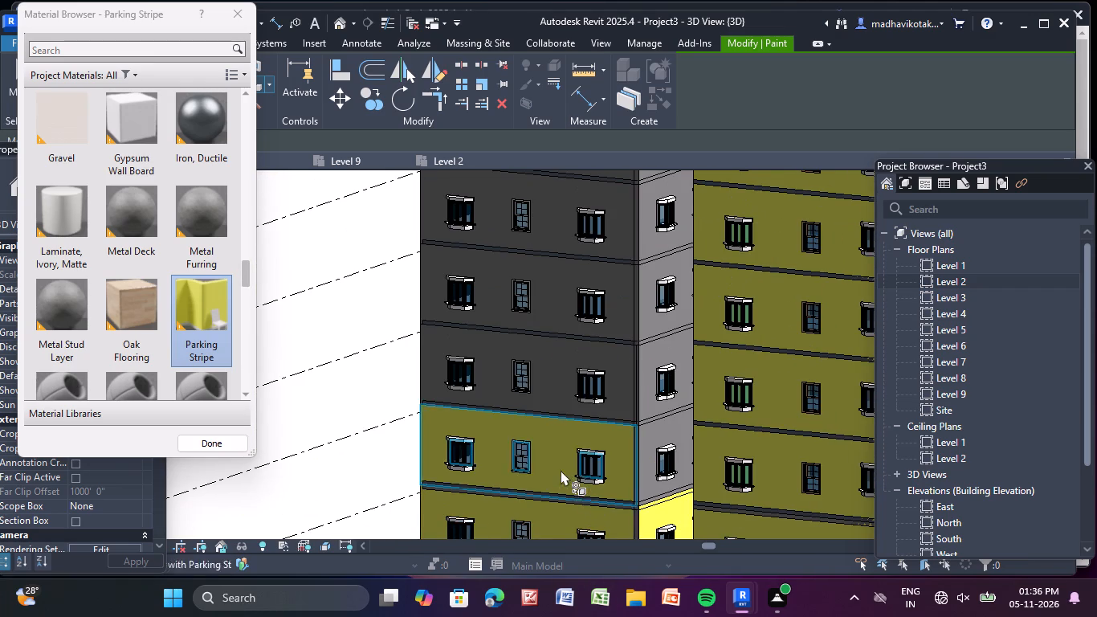
pyautogui.click(547, 374)
pyautogui.click(546, 303)
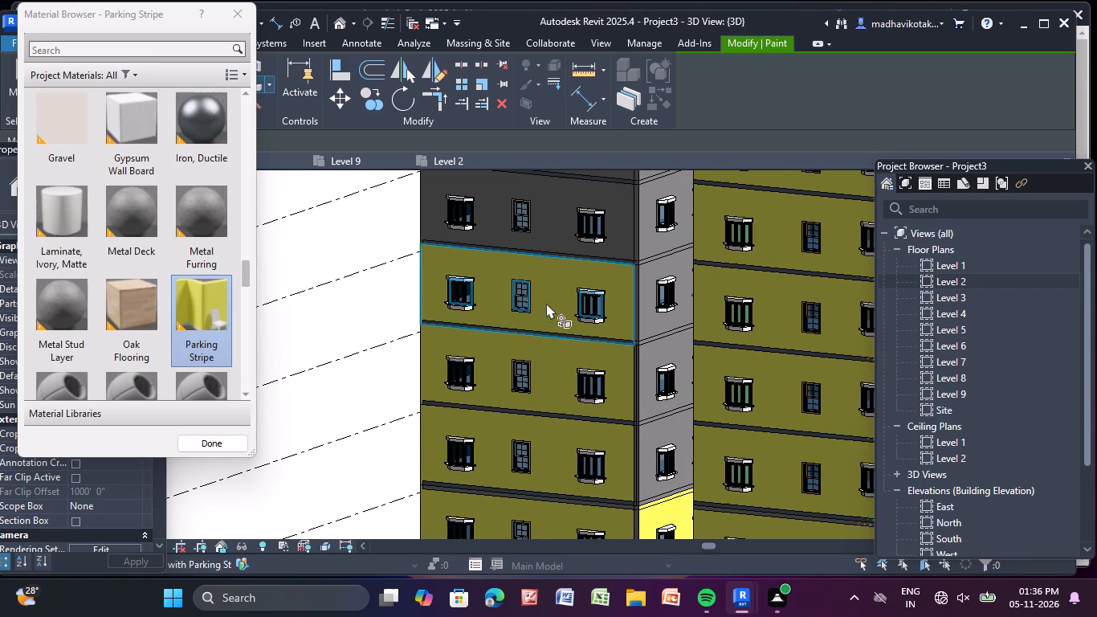
pyautogui.moveTo(543, 309); pyautogui.dragTo(451, 514, button='middle')
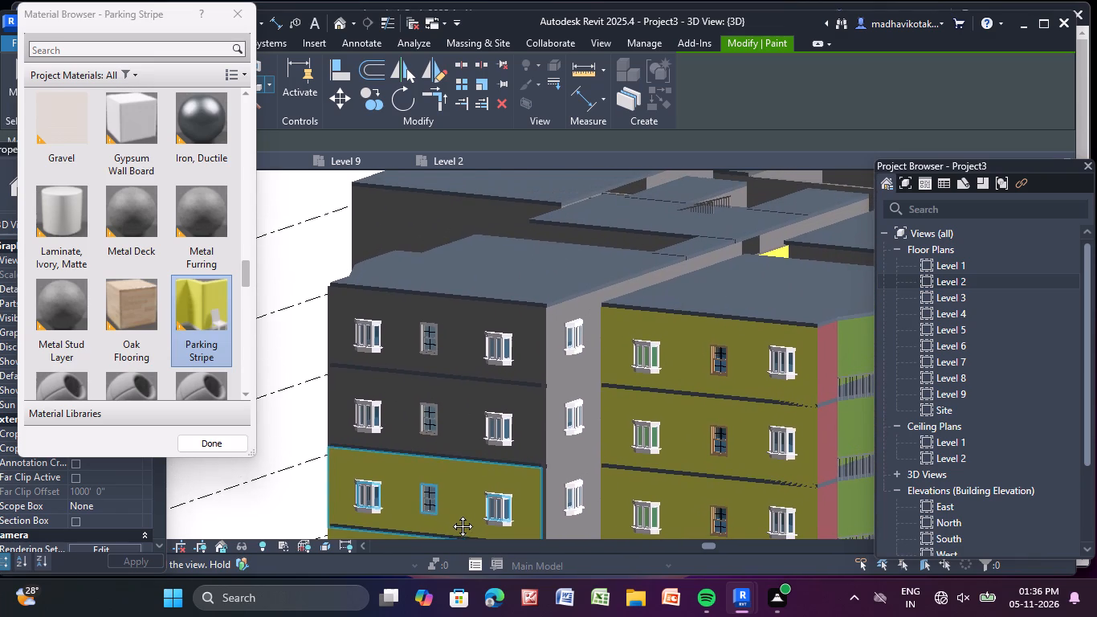
pyautogui.moveTo(451, 514); pyautogui.dragTo(448, 517, button='middle')
pyautogui.scroll(2, 448, 517)
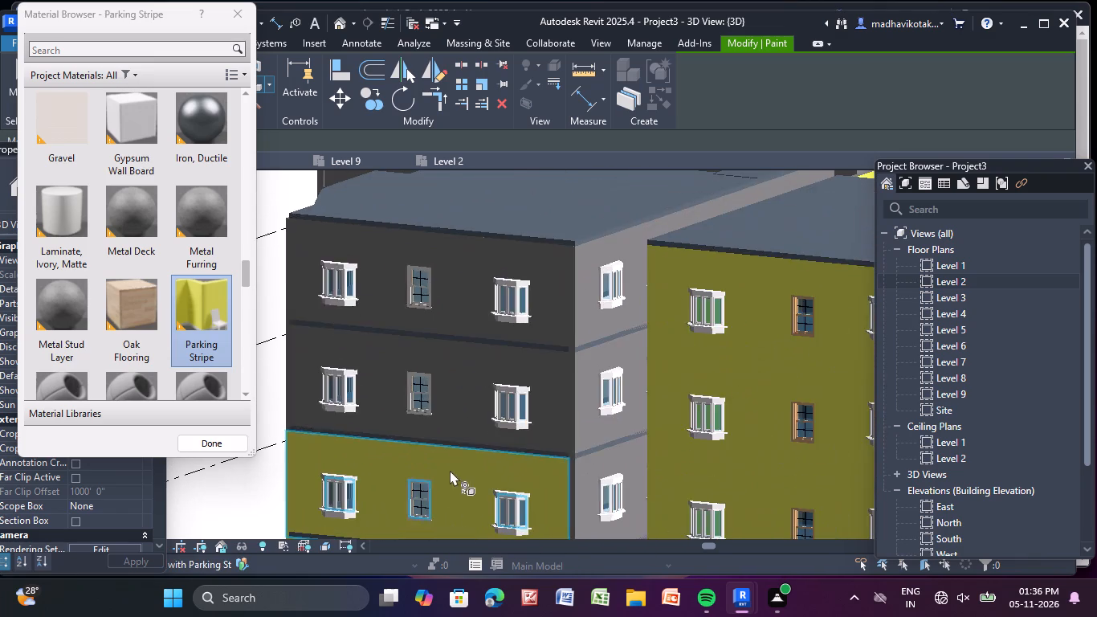
pyautogui.click(447, 413)
pyautogui.click(475, 296)
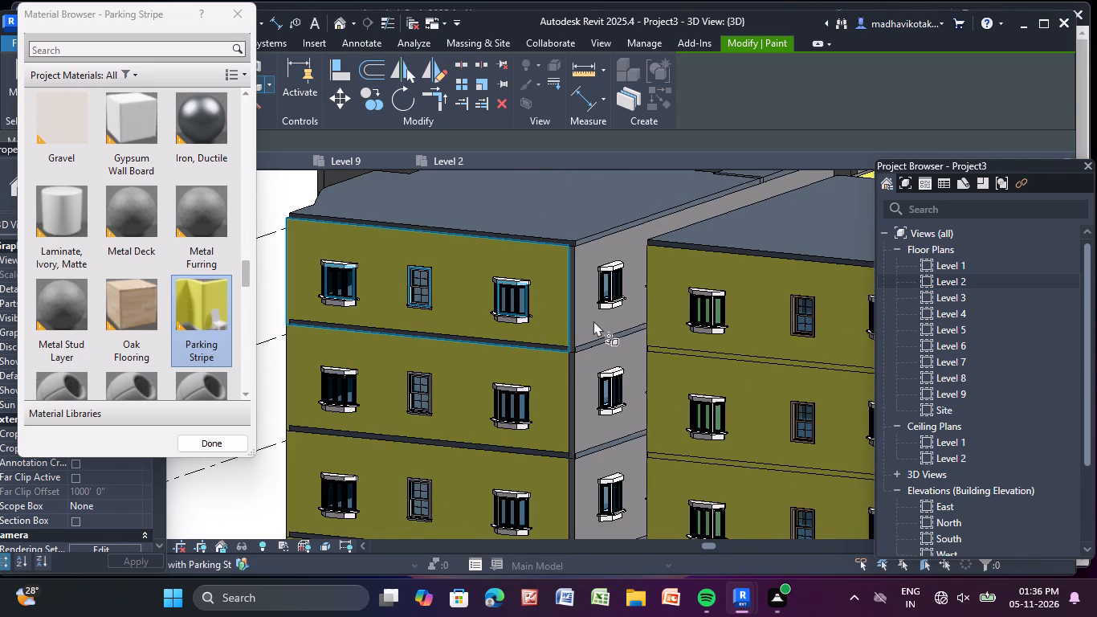
# Paint the five unpainted storeys of the narrow return wall between the two blocks with Parking Stripe, from the top storey down.
pyautogui.scroll(7, 593, 321)
pyautogui.click(590, 320)
pyautogui.click(602, 472)
pyautogui.scroll(-2, 602, 472)
pyautogui.moveTo(602, 472); pyautogui.dragTo(457, 162, button='middle')
pyautogui.scroll(1, 374, 389)
pyautogui.click(443, 430)
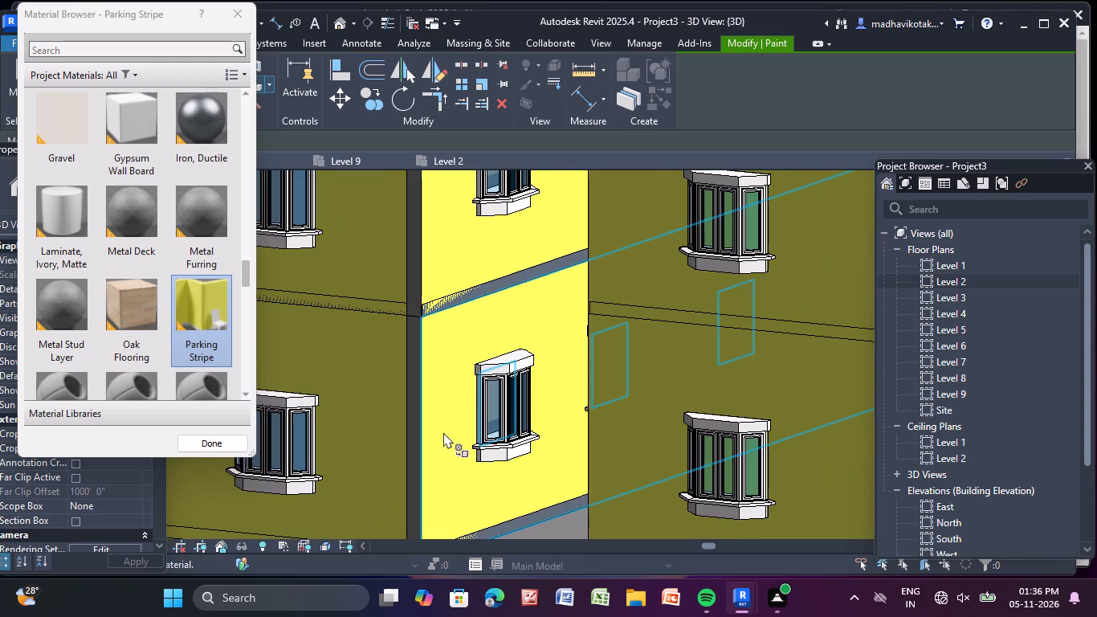
pyautogui.moveTo(428, 490); pyautogui.dragTo(334, 179, button='middle')
pyautogui.click(357, 361)
pyautogui.moveTo(341, 492); pyautogui.dragTo(357, 410, button='middle')
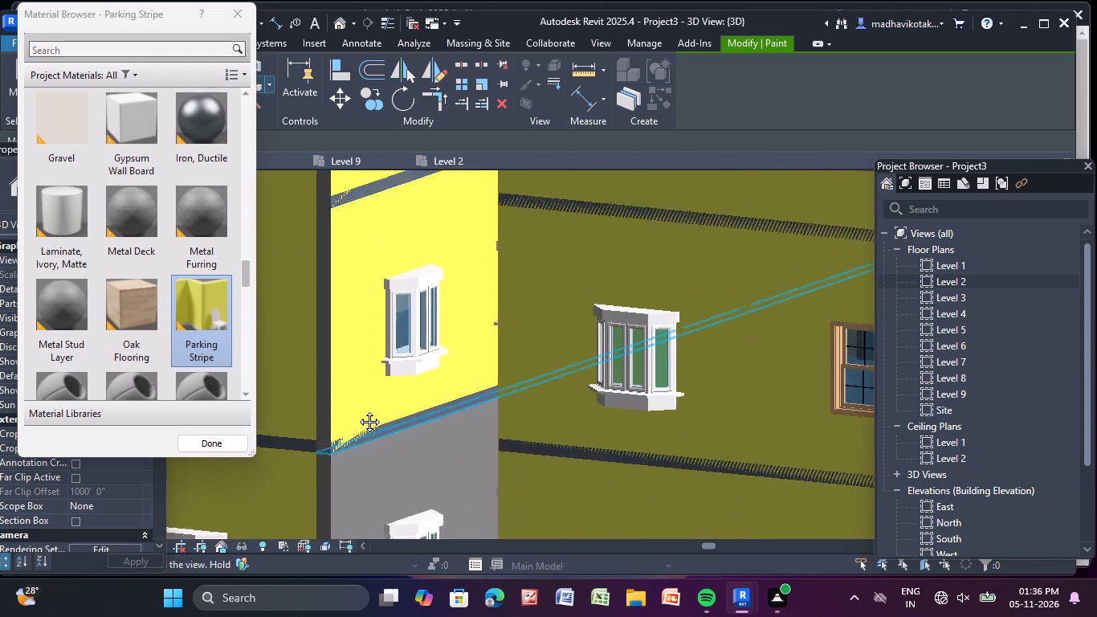
pyautogui.moveTo(357, 410); pyautogui.dragTo(372, 350, button='middle')
pyautogui.click(394, 418)
pyautogui.moveTo(397, 444); pyautogui.dragTo(388, 211, button='middle')
pyautogui.scroll(-4, 485, 416)
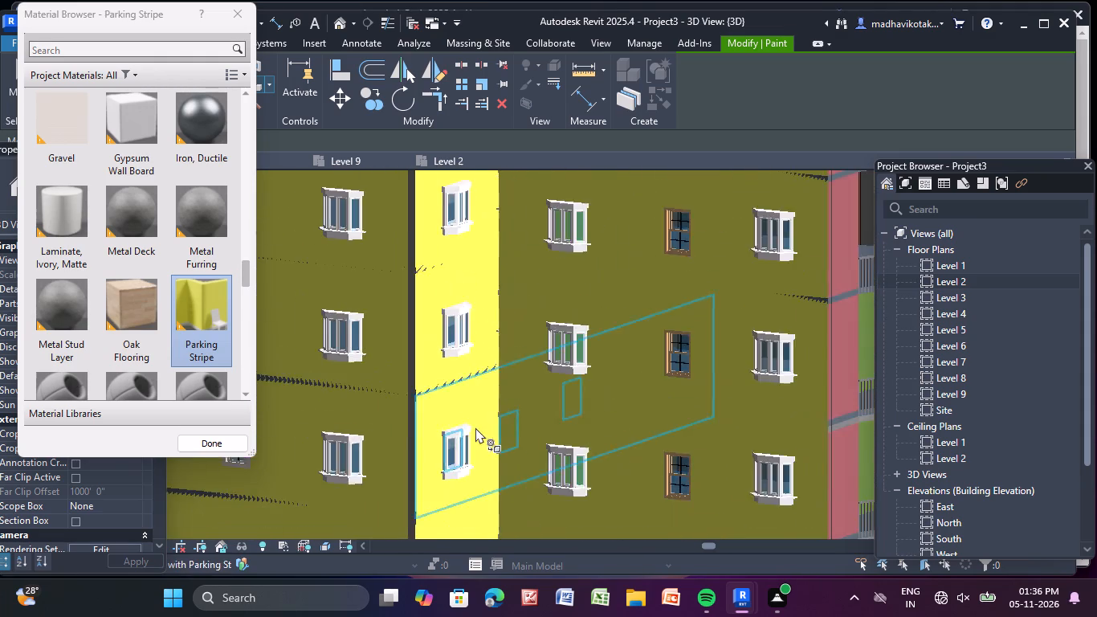
pyautogui.scroll(-8, 475, 427)
pyautogui.scroll(-3, 408, 423)
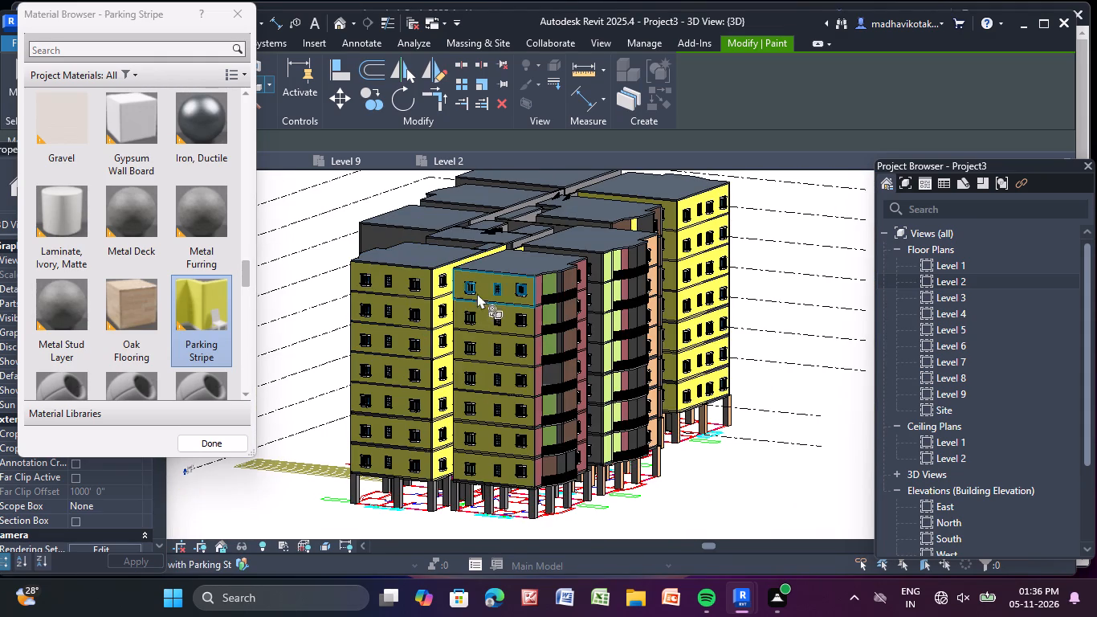
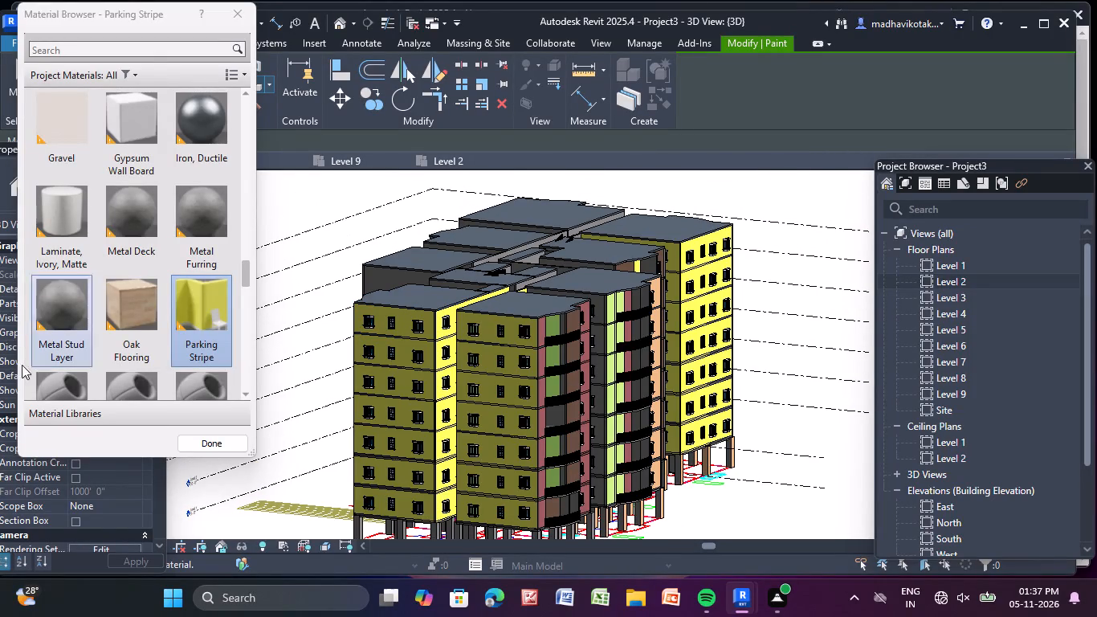
# Paint the top three storeys of the narrow recessed grey wall and the top two storeys of its dark return wall with Window Frame.
pyautogui.keyDown('shift'); pyautogui.moveTo(17, 407); pyautogui.dragTo(126, 427, button='middle'); pyautogui.keyUp('shift')
pyautogui.keyDown('shift'); pyautogui.scroll(-1, 294, 450); pyautogui.keyUp('shift')
pyautogui.keyDown('shift'); pyautogui.moveTo(295, 452); pyautogui.dragTo(388, 443, button='middle'); pyautogui.keyUp('shift')
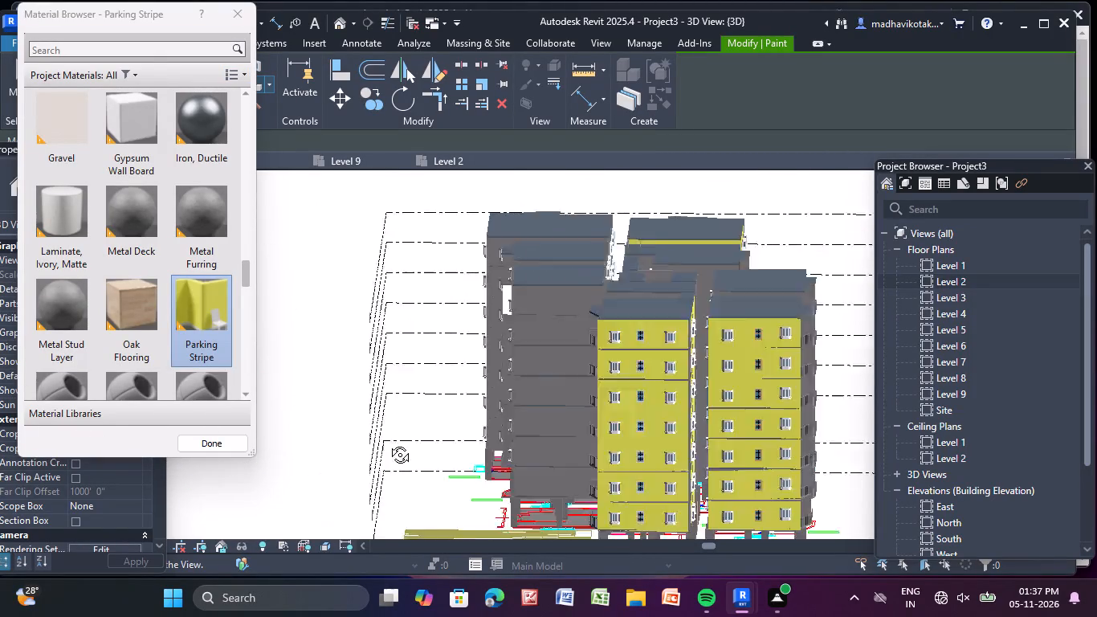
pyautogui.keyDown('shift'); pyautogui.moveTo(388, 443); pyautogui.dragTo(463, 440, button='middle'); pyautogui.keyUp('shift')
pyautogui.keyDown('shift'); pyautogui.scroll(-3, 471, 436); pyautogui.keyUp('shift')
pyautogui.keyDown('shift'); pyautogui.moveTo(470, 436); pyautogui.dragTo(286, 425, button='middle'); pyautogui.keyUp('shift')
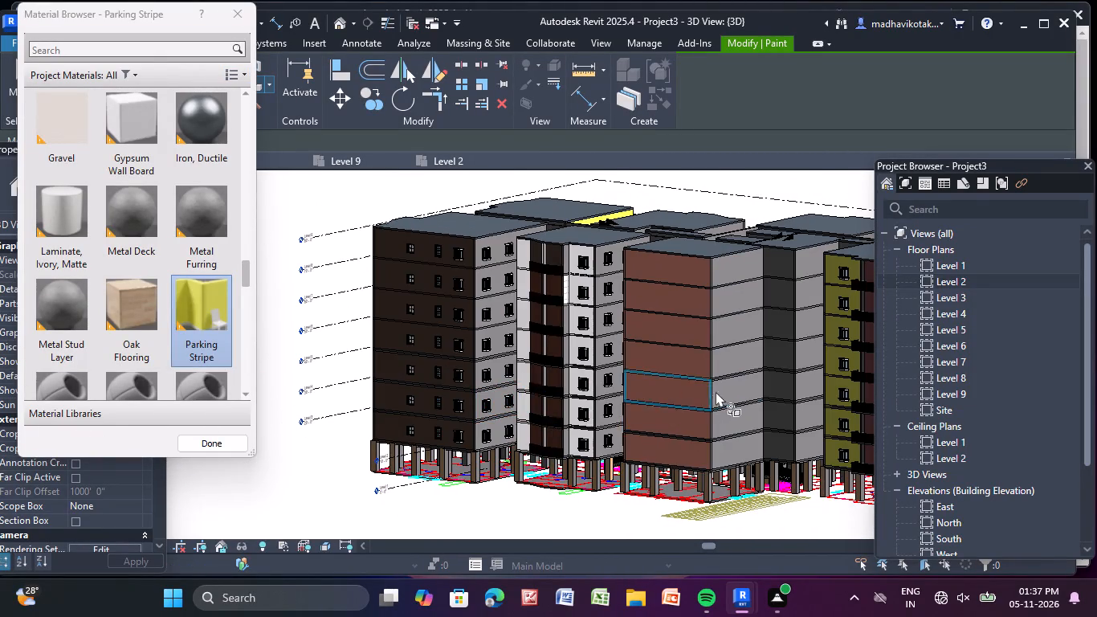
pyautogui.moveTo(719, 392); pyautogui.dragTo(663, 395, button='middle')
pyautogui.scroll(8, 681, 395)
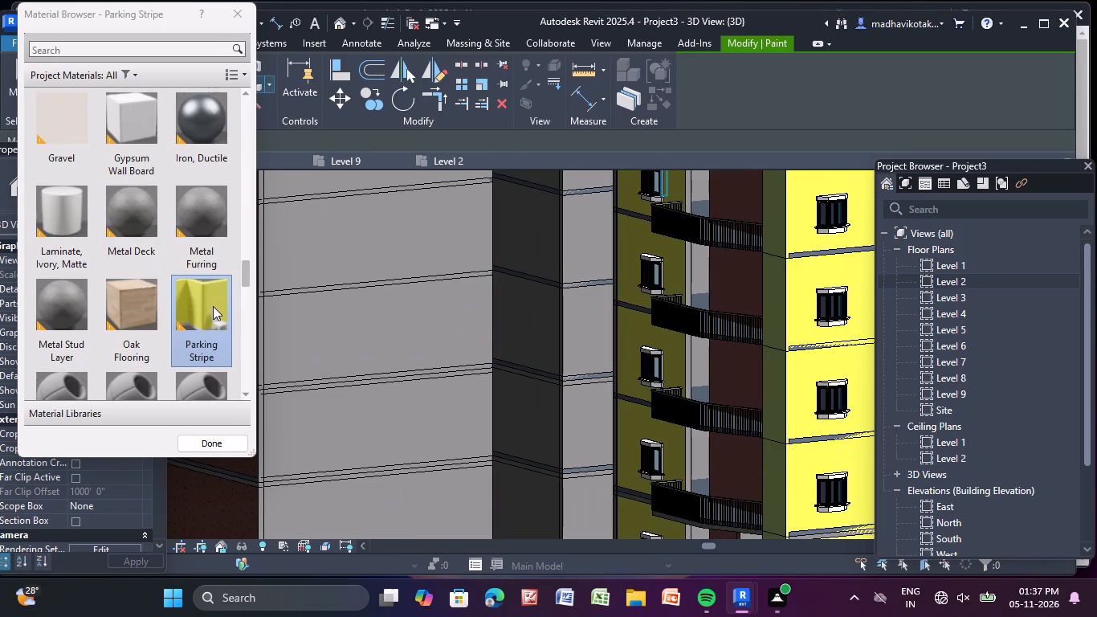
pyautogui.scroll(1, 141, 261)
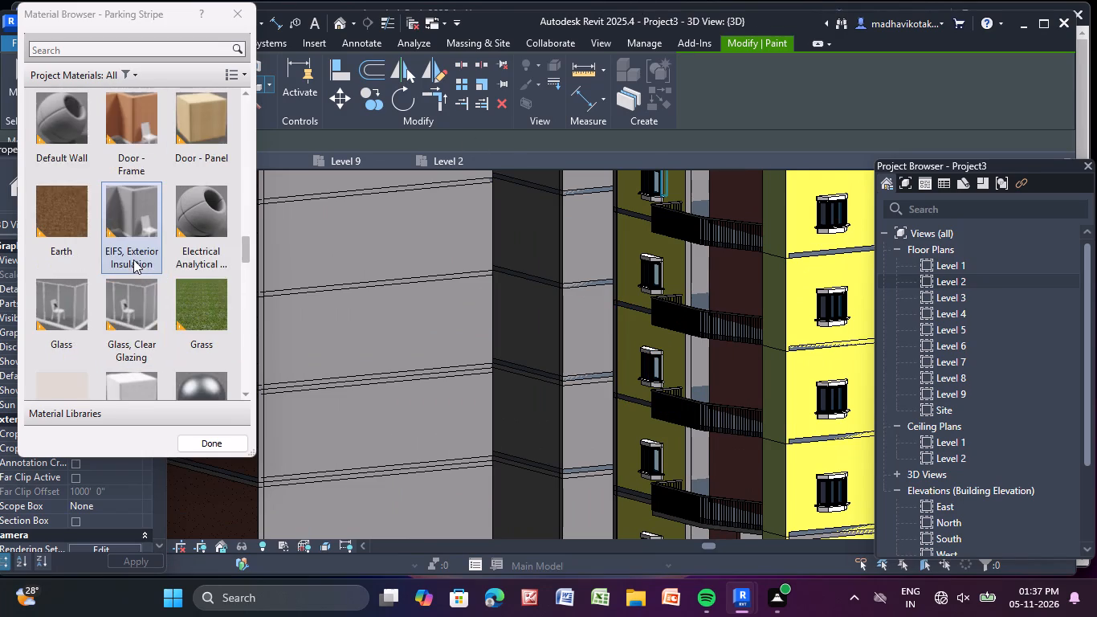
pyautogui.scroll(4, 133, 259)
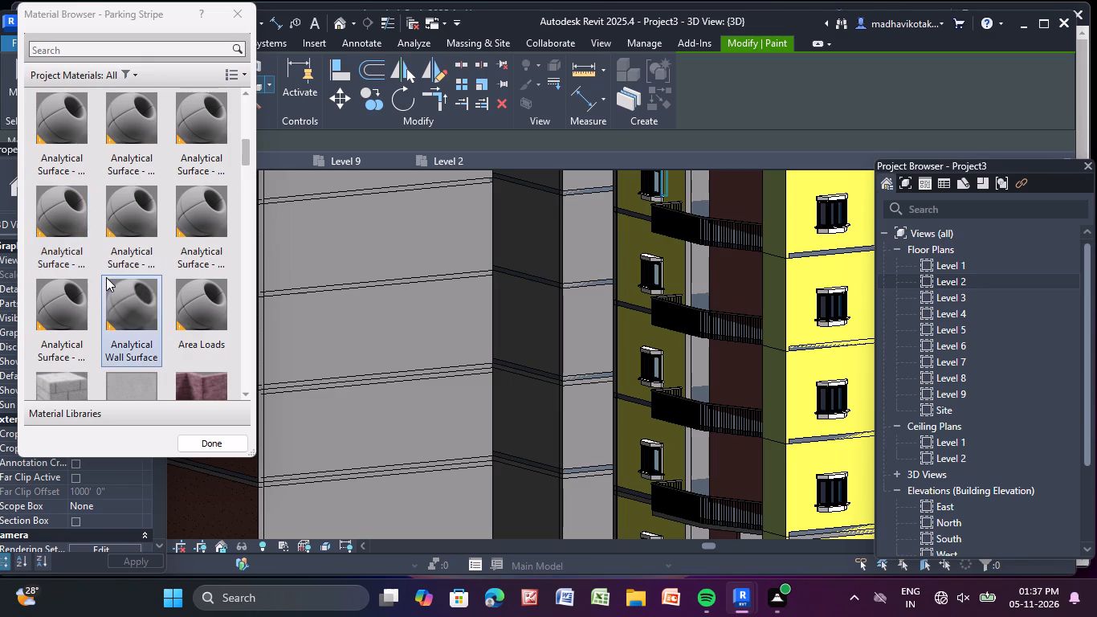
pyautogui.scroll(-10, 129, 308)
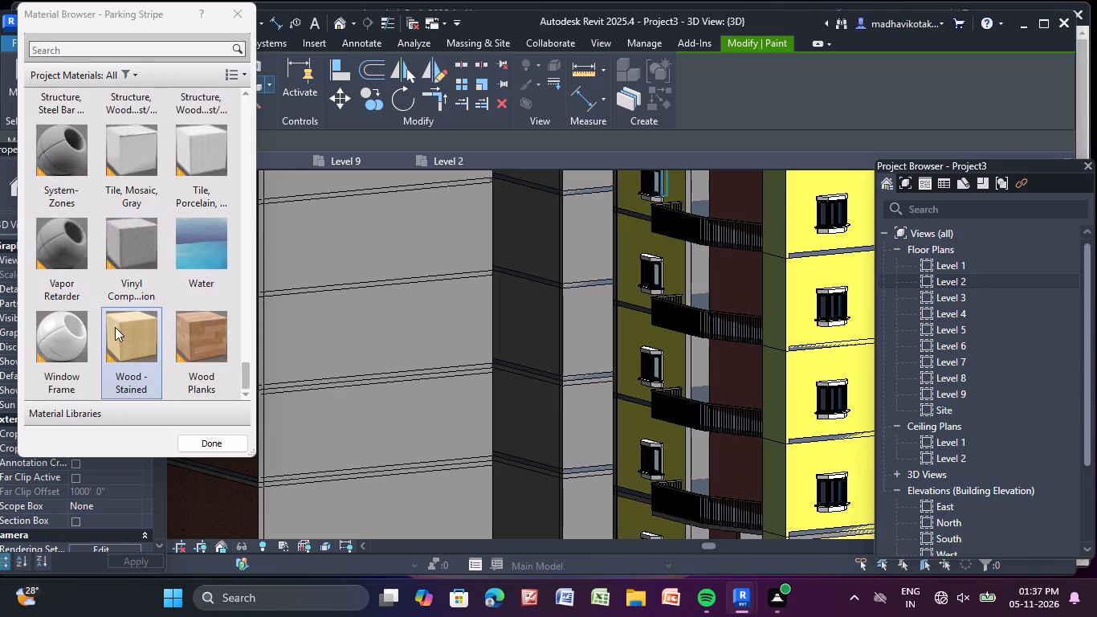
pyautogui.click(68, 336)
pyautogui.scroll(4, 562, 219)
pyautogui.click(585, 246)
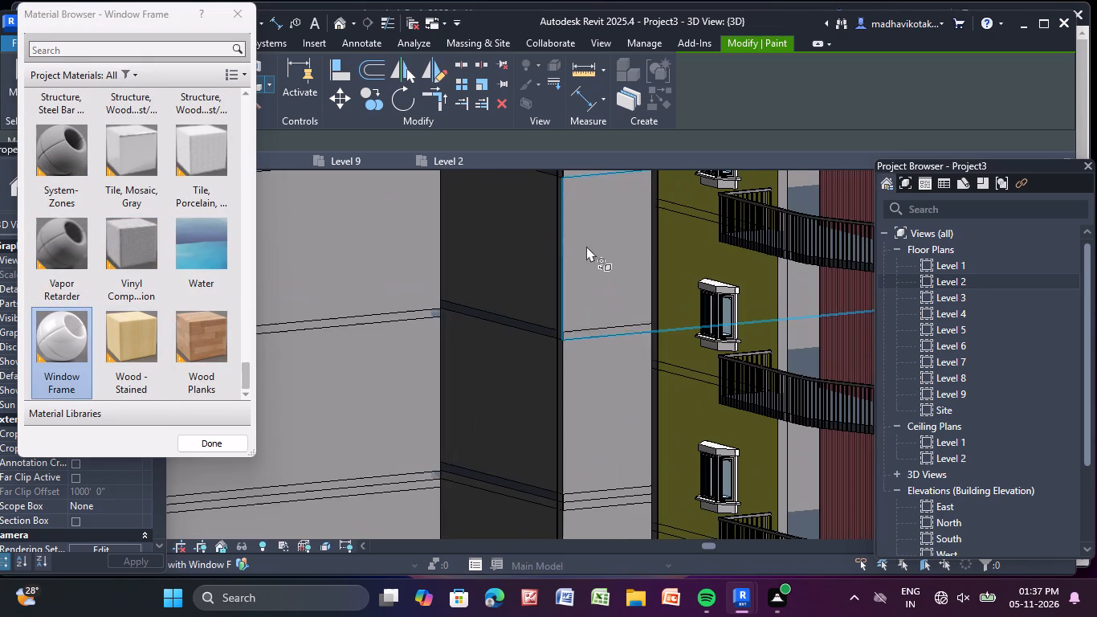
pyautogui.moveTo(557, 277); pyautogui.dragTo(520, 345, button='middle')
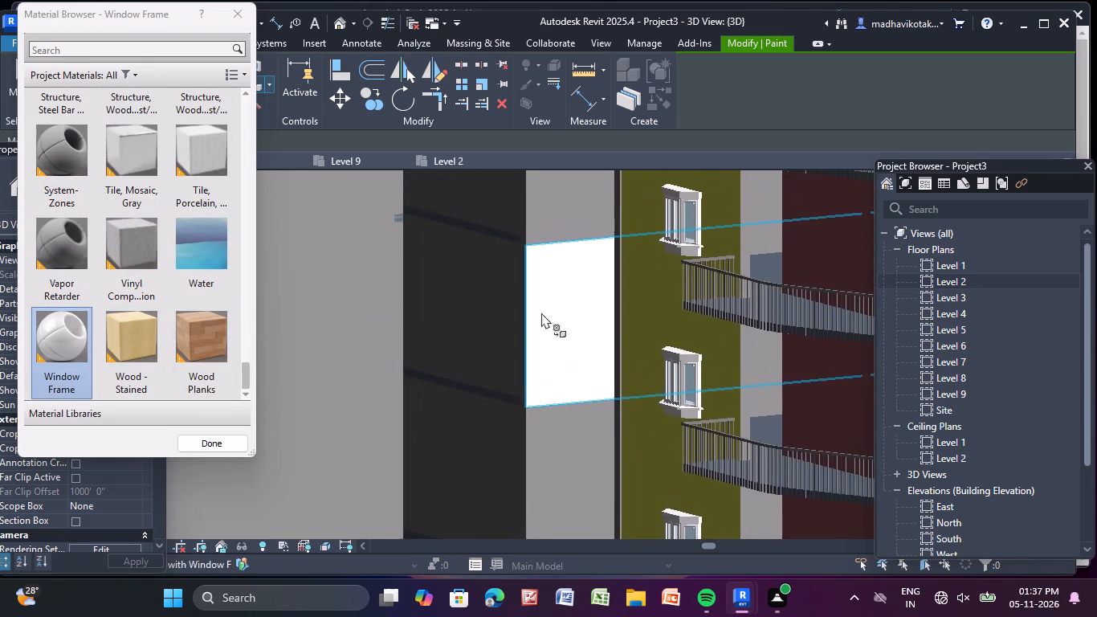
pyautogui.click(569, 203)
pyautogui.moveTo(543, 247); pyautogui.dragTo(504, 386, button='middle')
pyautogui.click(416, 320)
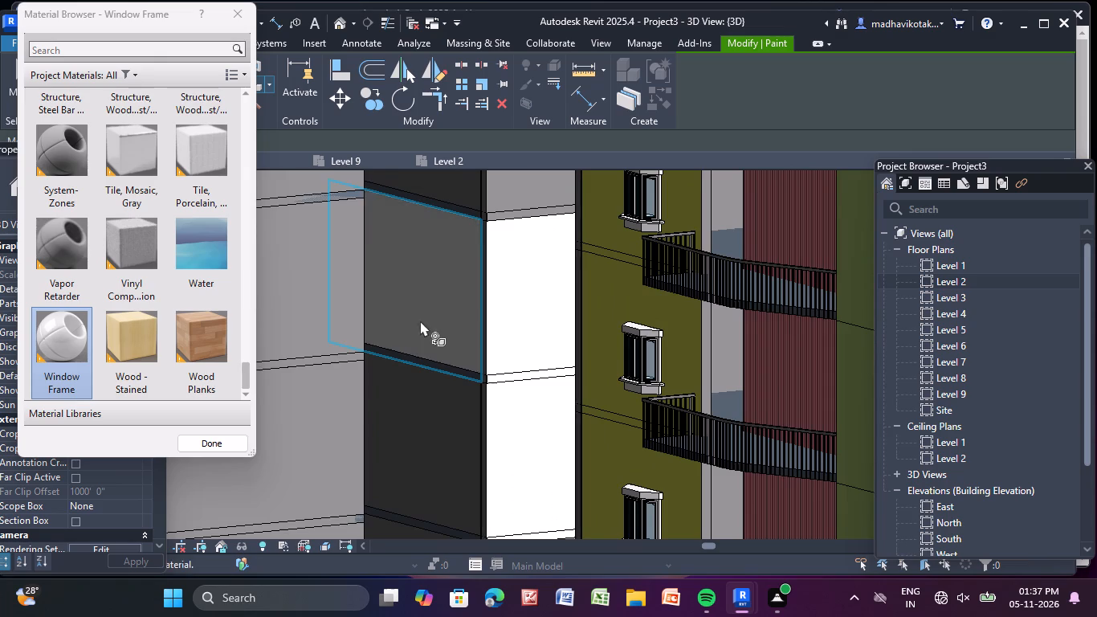
pyautogui.moveTo(420, 321); pyautogui.dragTo(398, 441, button='middle')
pyautogui.click(420, 299)
pyautogui.click(494, 295)
# Paint the four remaining lower storeys of the narrow recessed wall with Window Frame, from the lowest storey up.
pyautogui.scroll(-4, 491, 296)
pyautogui.moveTo(483, 319); pyautogui.dragTo(475, 300, button='middle')
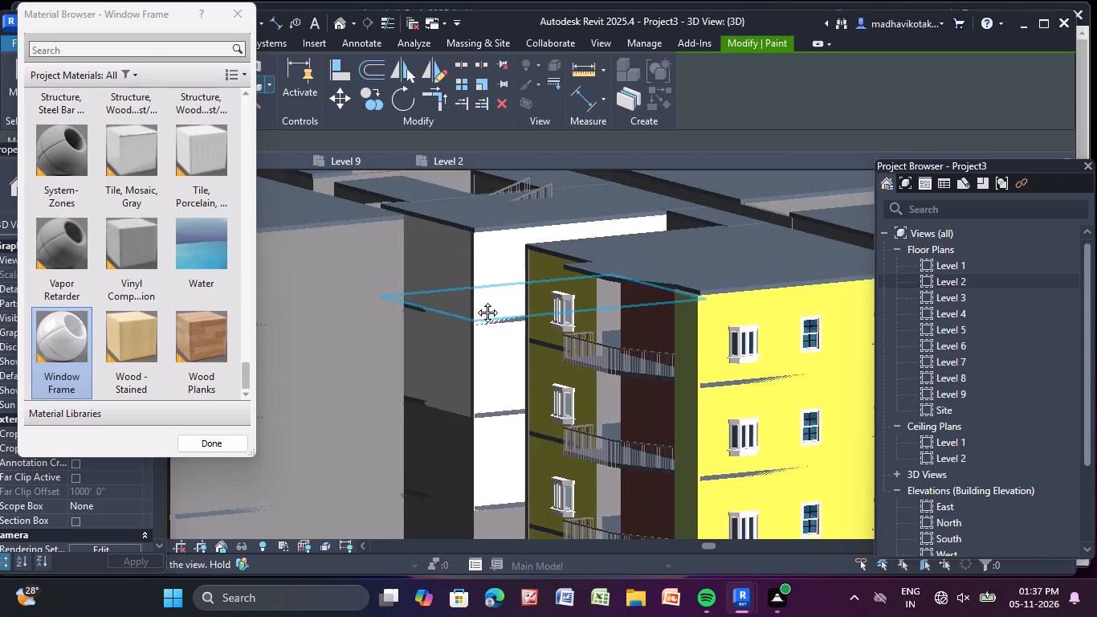
pyautogui.moveTo(475, 300); pyautogui.dragTo(450, 29, button='middle')
pyautogui.moveTo(463, 311); pyautogui.dragTo(517, 20, button='middle')
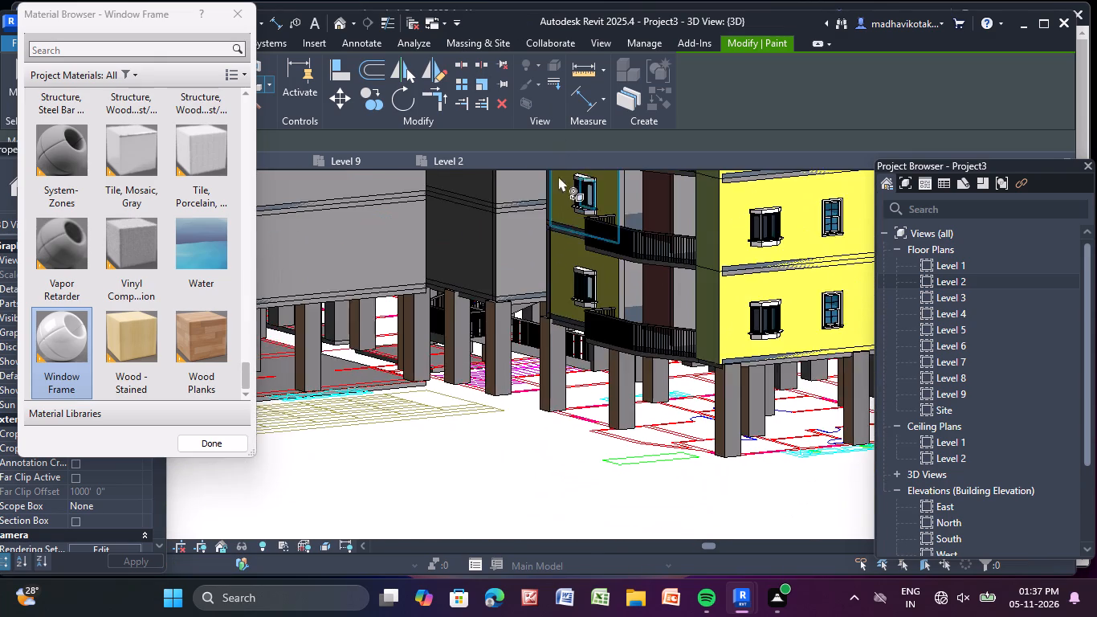
pyautogui.scroll(4, 535, 202)
pyautogui.click(504, 247)
pyautogui.moveTo(502, 257); pyautogui.dragTo(514, 378, button='middle')
pyautogui.click(507, 283)
pyautogui.moveTo(507, 286); pyautogui.dragTo(526, 481, button='middle')
pyautogui.click(537, 333)
pyautogui.moveTo(537, 333); pyautogui.dragTo(543, 509, button='middle')
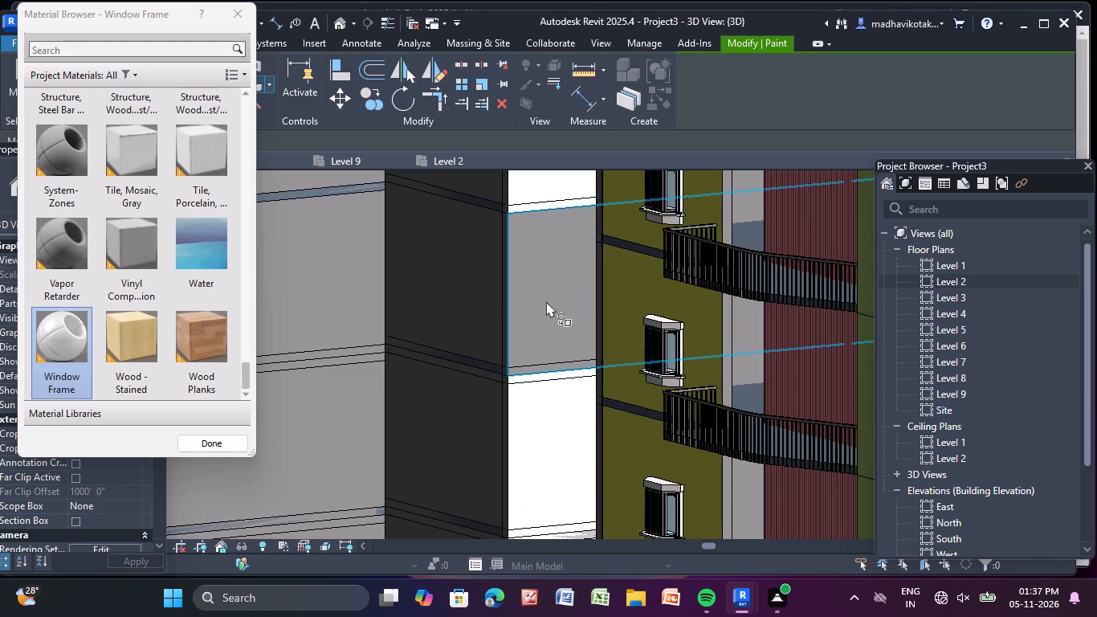
pyautogui.click(546, 301)
# Paint the five remaining storeys of the dark return wall beside the narrow recessed wall with Window Frame.
pyautogui.click(467, 288)
pyautogui.moveTo(473, 386); pyautogui.dragTo(467, 273, button='middle')
pyautogui.scroll(1, 468, 280)
pyautogui.click(461, 313)
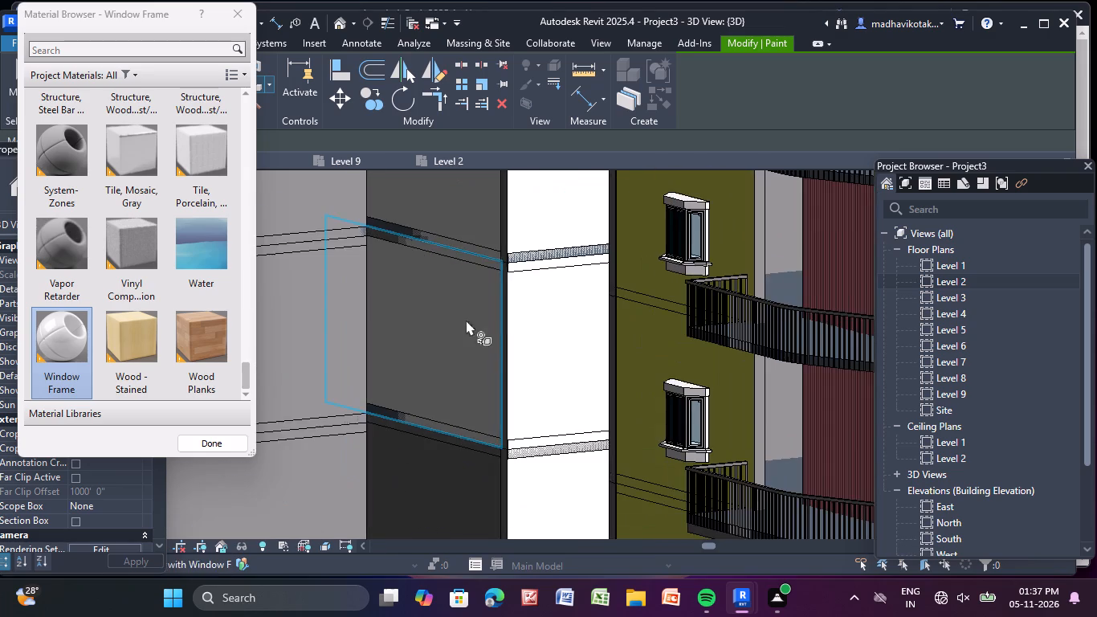
pyautogui.moveTo(494, 363); pyautogui.dragTo(498, 249, button='middle')
pyautogui.click(491, 368)
pyautogui.moveTo(479, 379); pyautogui.dragTo(485, 144, button='middle')
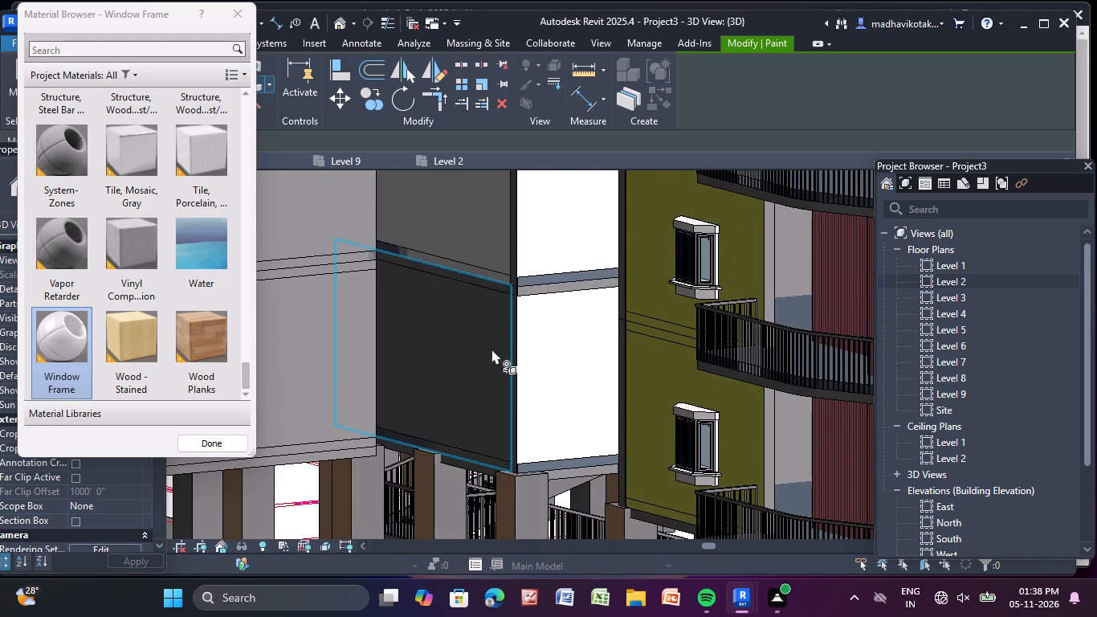
pyautogui.click(491, 349)
pyautogui.scroll(-5, 478, 332)
pyautogui.scroll(-2, 418, 227)
pyautogui.moveTo(418, 238); pyautogui.dragTo(414, 408, button='middle')
pyautogui.moveTo(426, 257); pyautogui.dragTo(402, 411, button='middle')
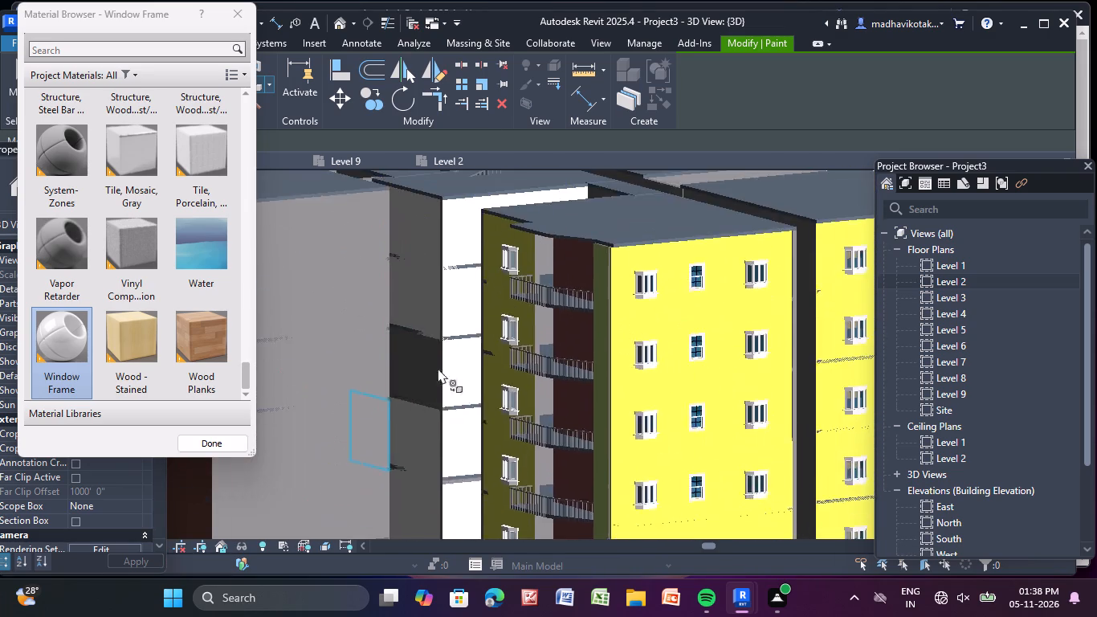
pyautogui.scroll(4, 451, 351)
pyautogui.click(418, 360)
# Repaint all seven storeys of the adjacent projecting block's brown windowless wall with Window Frame, from the lowest storey up.
pyautogui.scroll(-6, 427, 369)
pyautogui.scroll(-3, 419, 460)
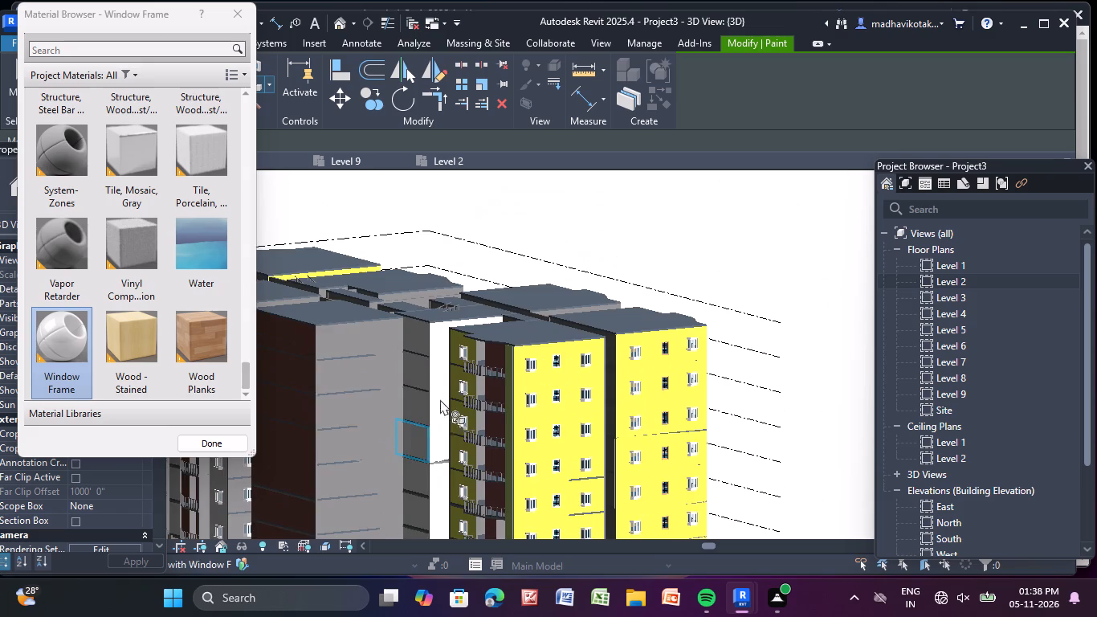
pyautogui.moveTo(442, 398); pyautogui.dragTo(581, 267, button='middle')
pyautogui.scroll(-1, 565, 279)
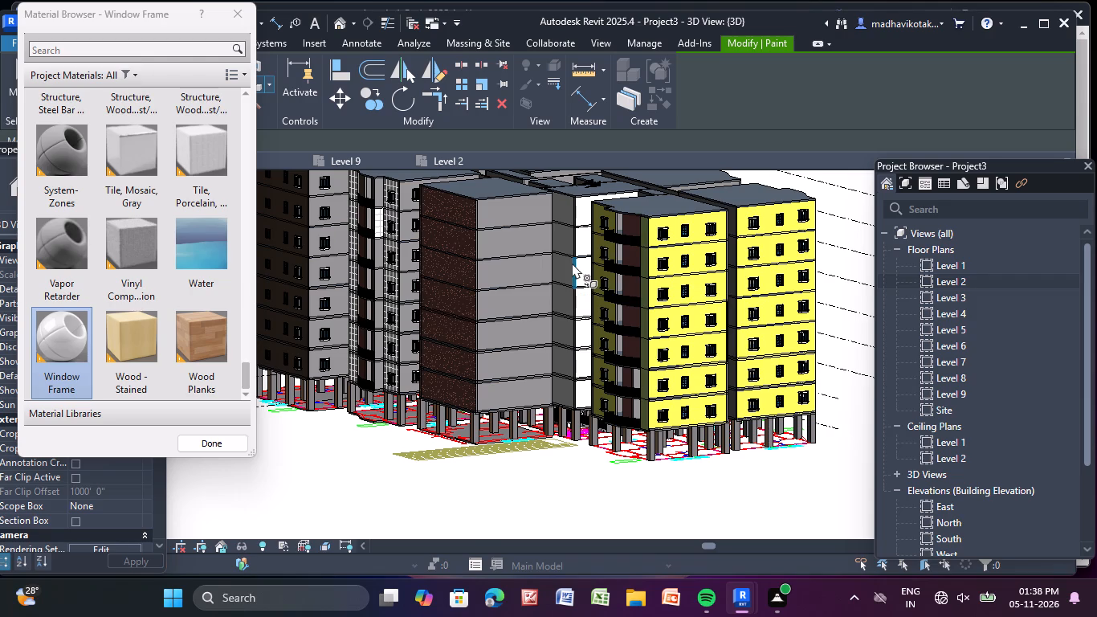
pyautogui.moveTo(426, 345); pyautogui.dragTo(483, 383, button='middle')
pyautogui.scroll(5, 554, 402)
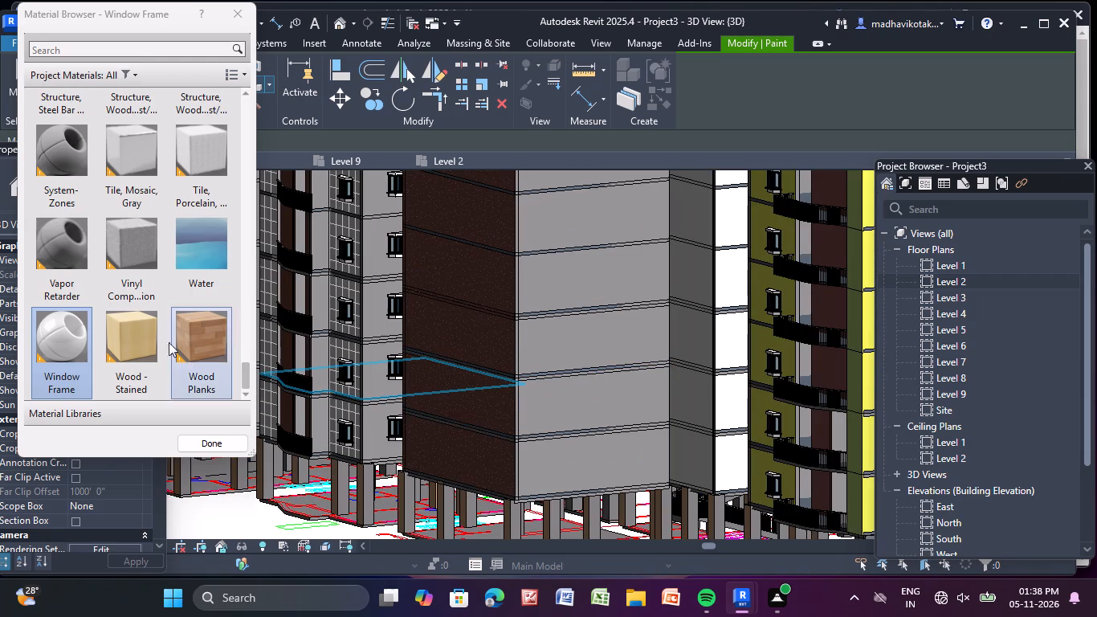
pyautogui.click(48, 345)
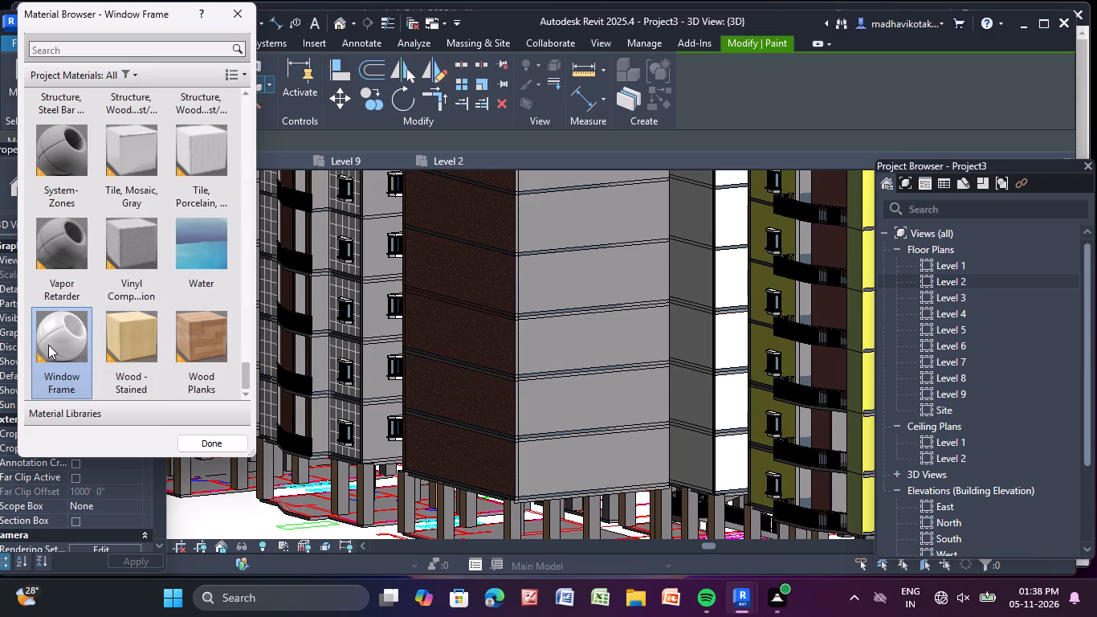
pyautogui.scroll(4, 451, 459)
pyautogui.click(457, 452)
pyautogui.click(473, 368)
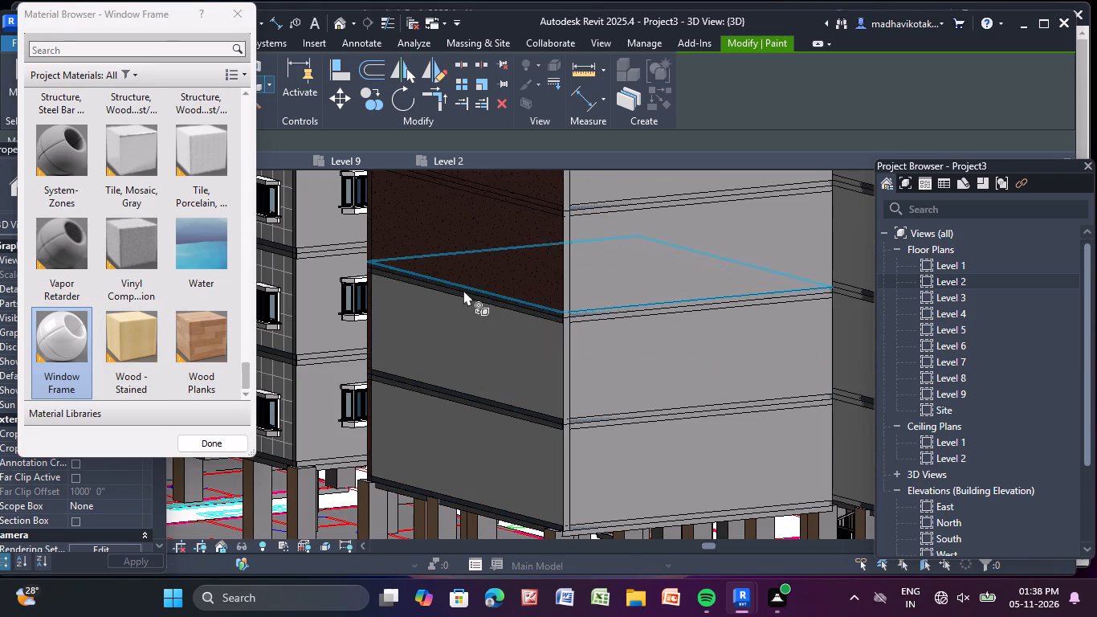
pyautogui.click(467, 268)
pyautogui.moveTo(468, 267); pyautogui.dragTo(437, 488, button='middle')
pyautogui.click(415, 353)
pyautogui.click(455, 251)
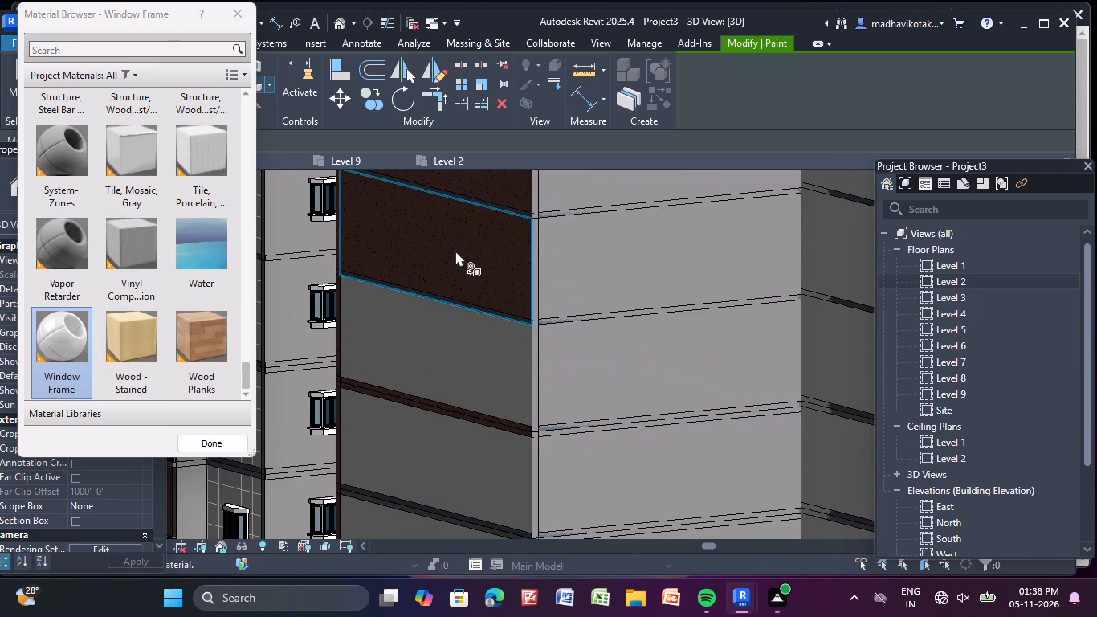
pyautogui.moveTo(460, 254); pyautogui.dragTo(461, 405, button='middle')
pyautogui.click(455, 299)
pyautogui.click(475, 177)
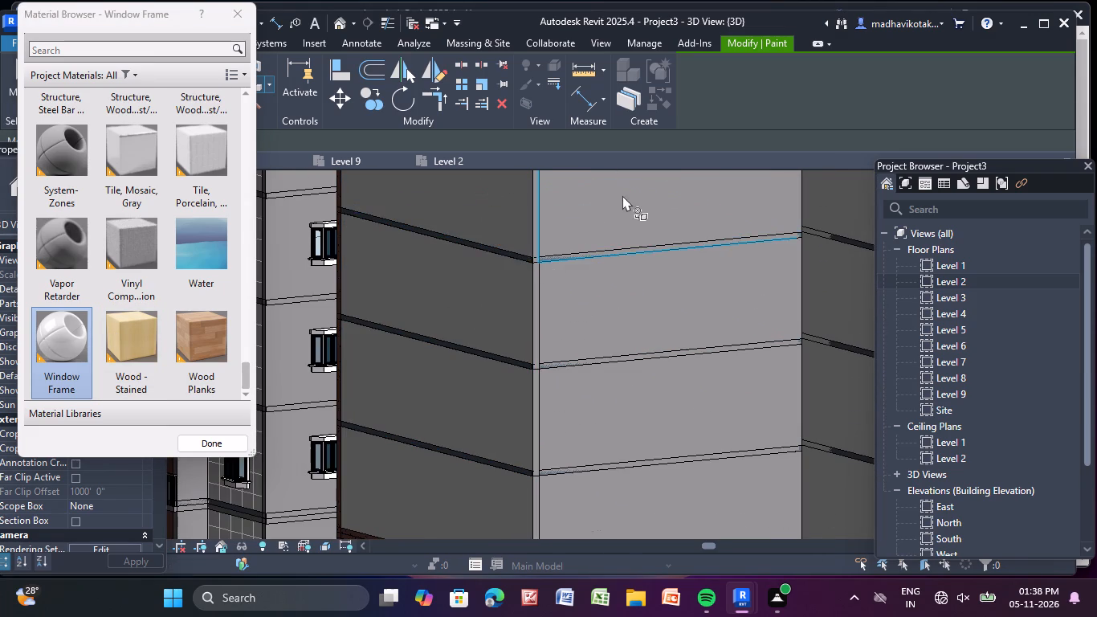
# Paint all seven storeys of the projecting block's wide windowless grey wall with Window Frame, from the top storey down.
pyautogui.click(620, 193)
pyautogui.click(632, 323)
pyautogui.click(634, 419)
pyautogui.click(619, 517)
pyautogui.moveTo(636, 497); pyautogui.dragTo(523, 203, button='middle')
pyautogui.click(517, 329)
pyautogui.click(545, 438)
pyautogui.moveTo(548, 452); pyautogui.dragTo(492, 304, button='middle')
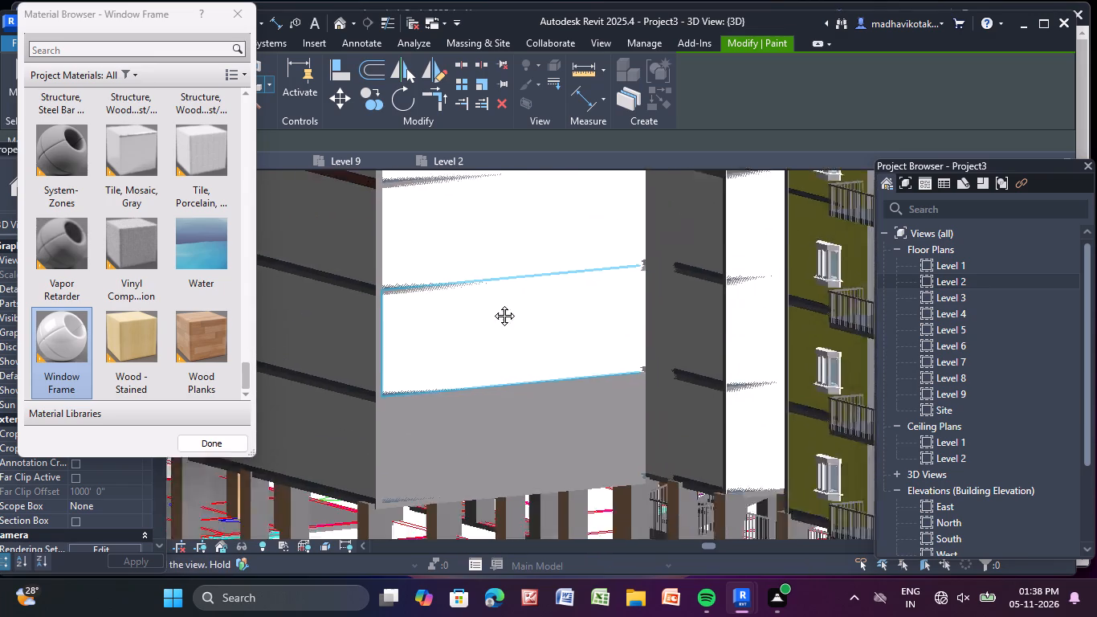
pyautogui.moveTo(492, 304); pyautogui.dragTo(473, 260, button='middle')
pyautogui.click(461, 368)
pyautogui.moveTo(461, 368); pyautogui.dragTo(394, 451, button='middle')
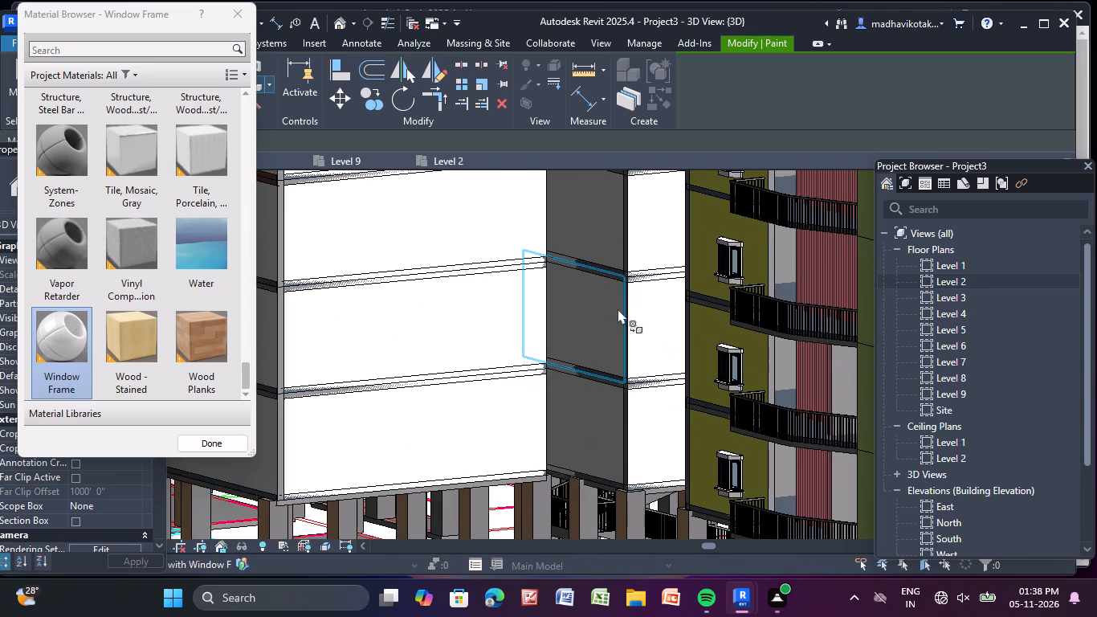
pyautogui.click(601, 313)
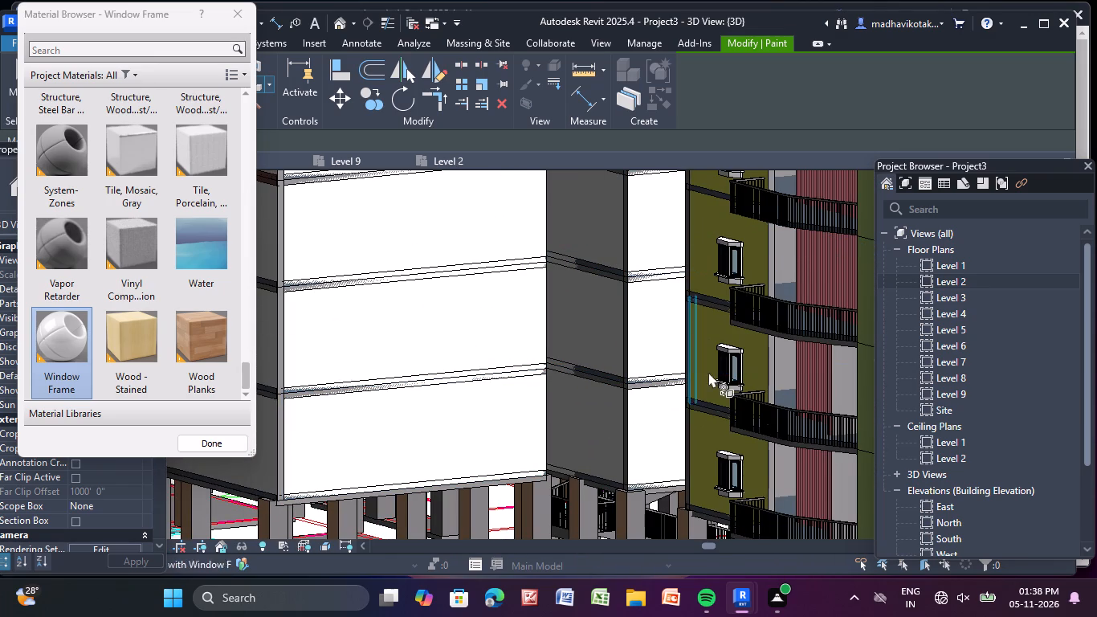
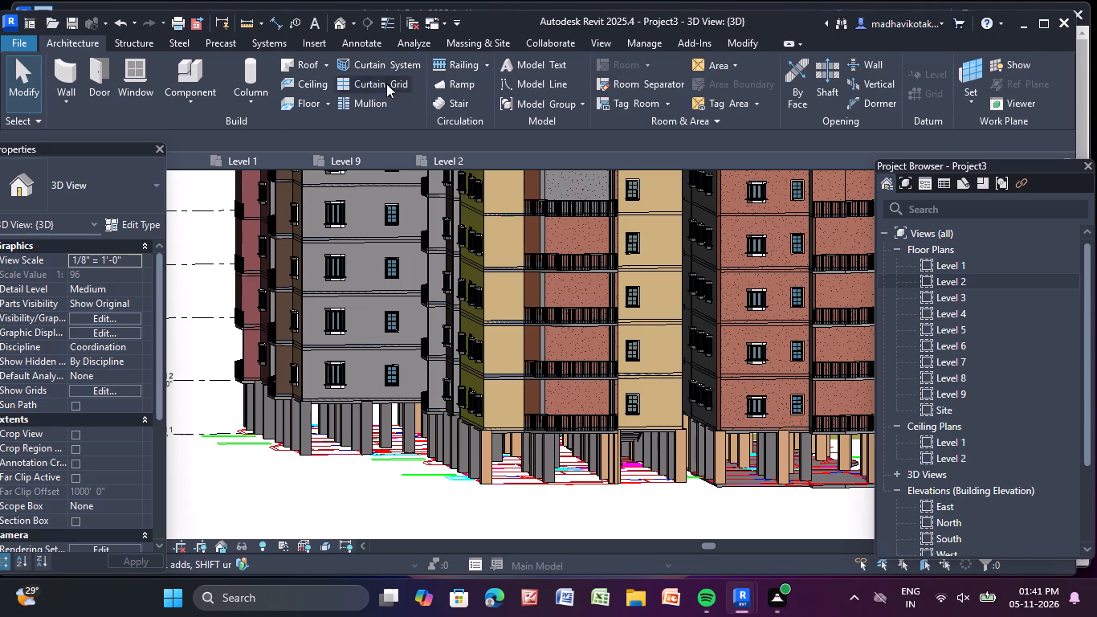
# Paint all seven storeys of the wide grey wall with windows using Wood - Stained, starting from the lower storeys.
pyautogui.click(533, 80)
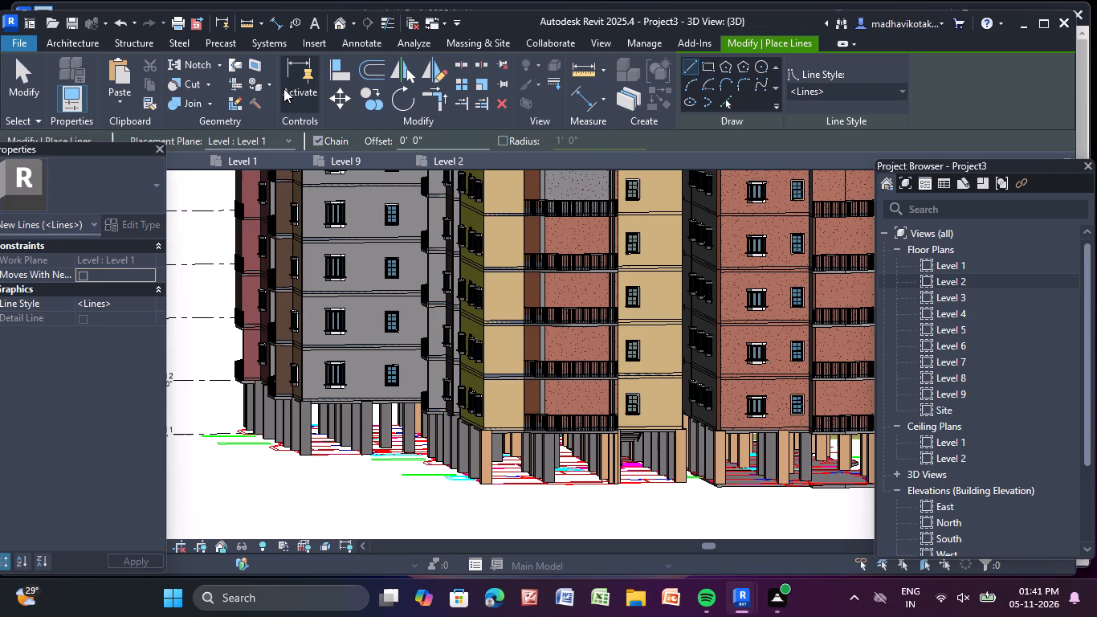
pyautogui.click(265, 83)
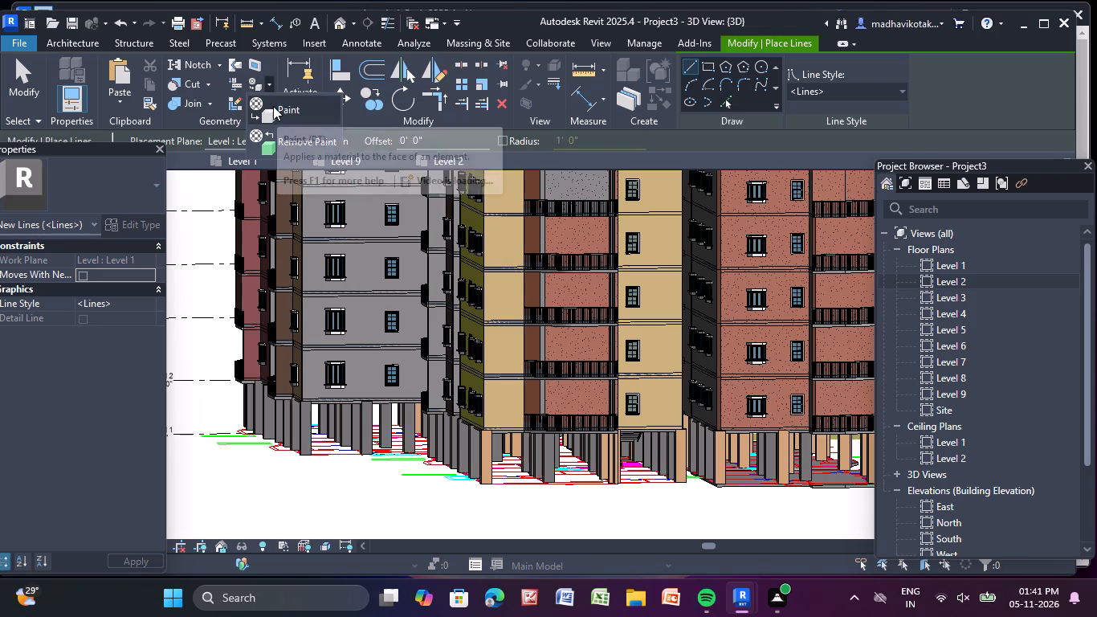
pyautogui.click(273, 106)
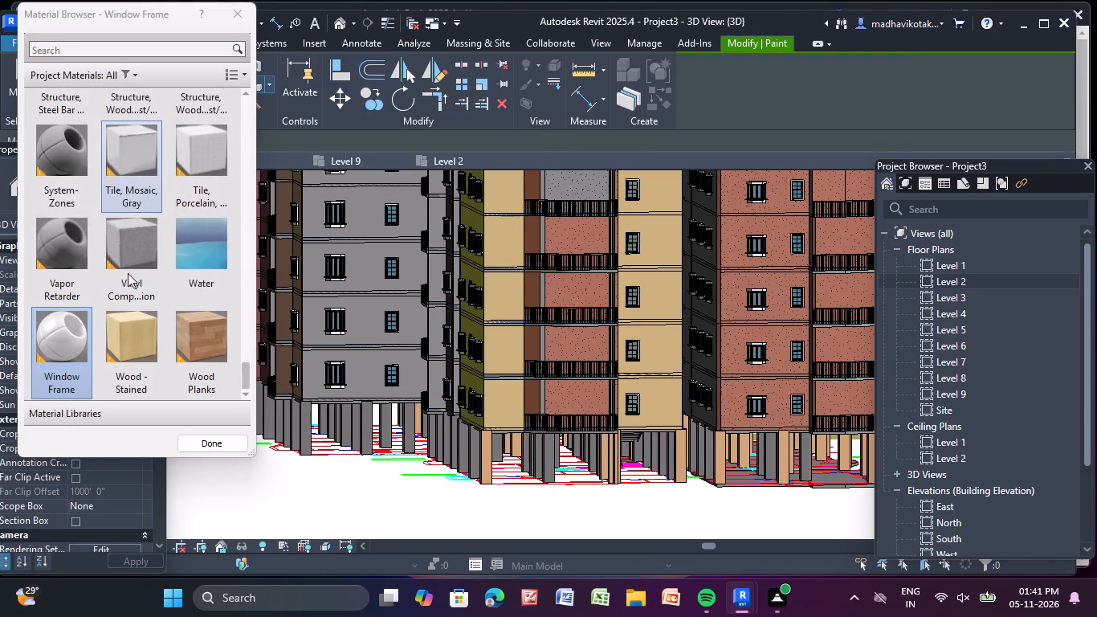
pyautogui.click(127, 341)
pyautogui.click(366, 323)
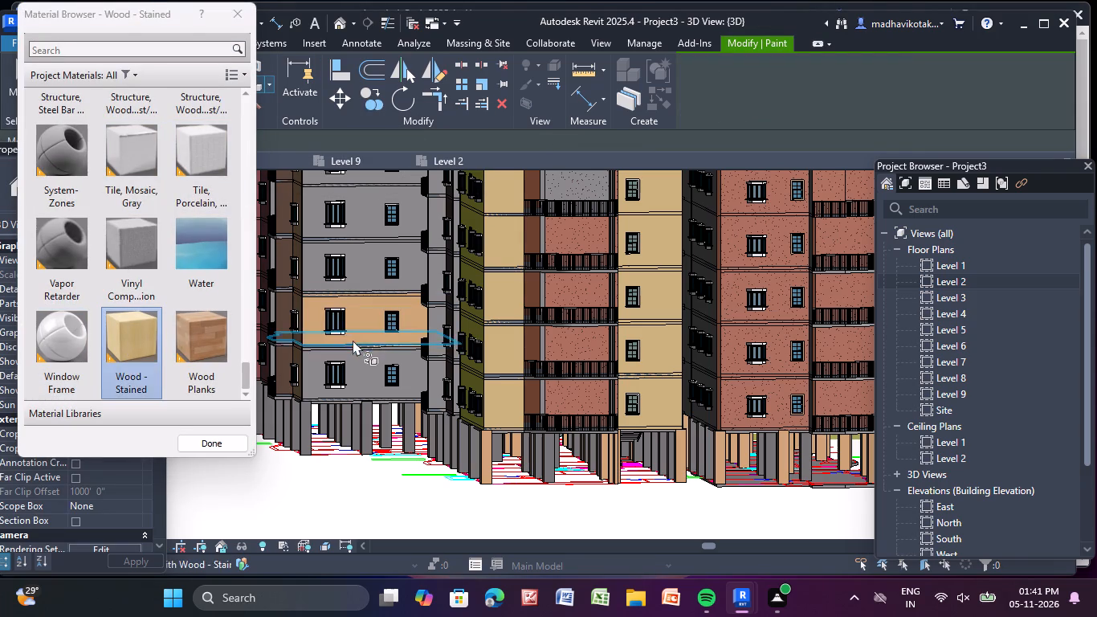
pyautogui.click(347, 354)
pyautogui.moveTo(365, 370); pyautogui.dragTo(365, 392)
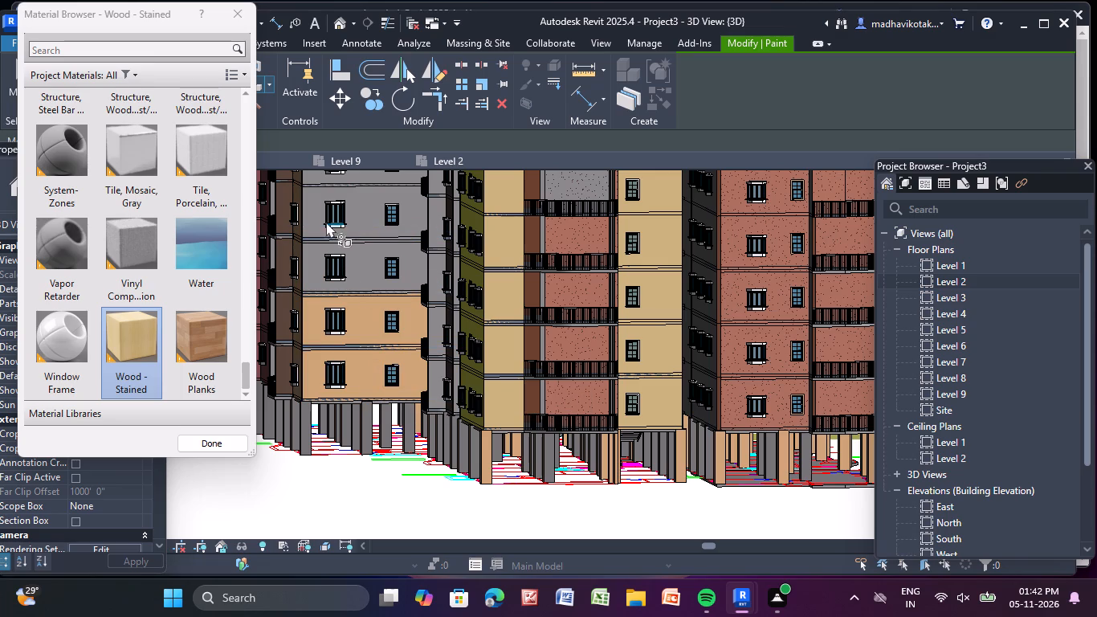
pyautogui.click(355, 280)
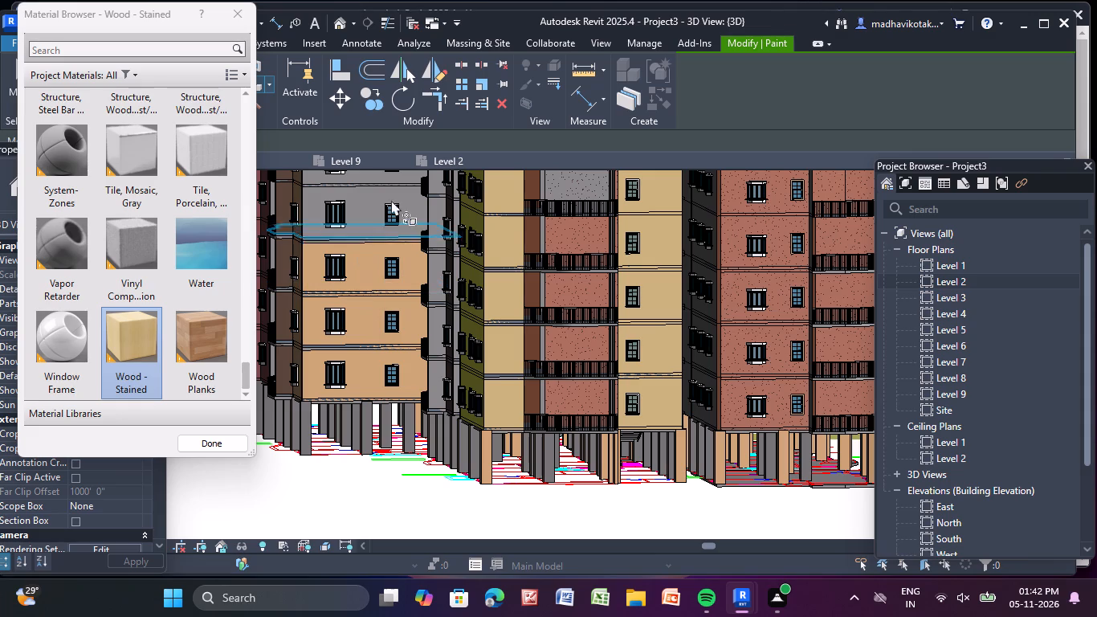
pyautogui.click(348, 210)
pyautogui.moveTo(350, 215); pyautogui.dragTo(358, 289, button='middle')
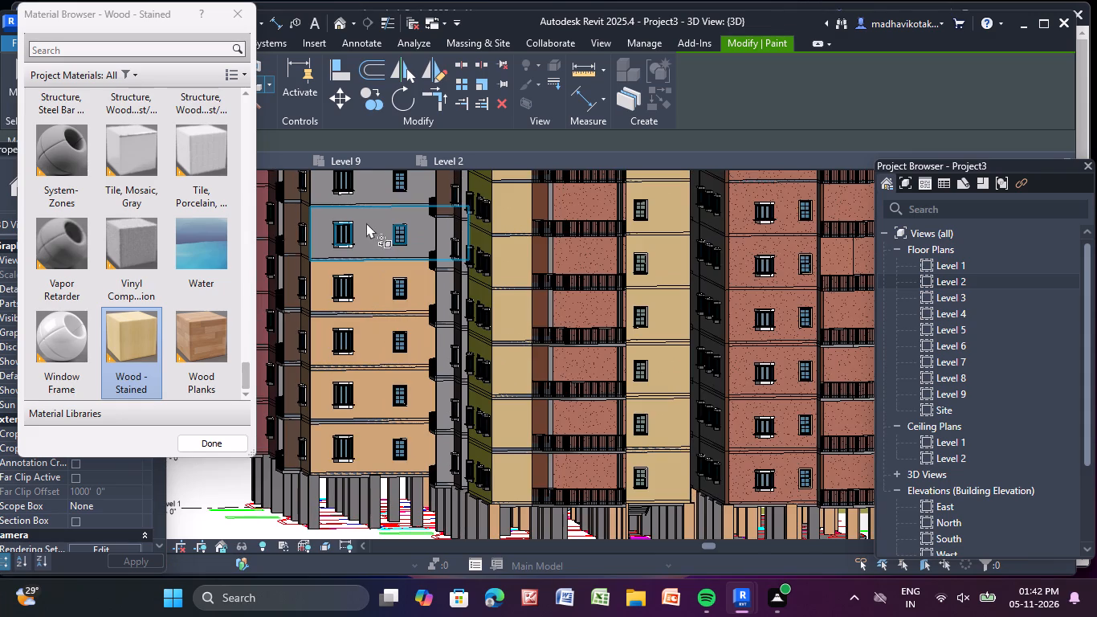
pyautogui.click(366, 223)
pyautogui.moveTo(366, 223); pyautogui.dragTo(370, 284, button='middle')
pyautogui.click(368, 235)
pyautogui.click(377, 198)
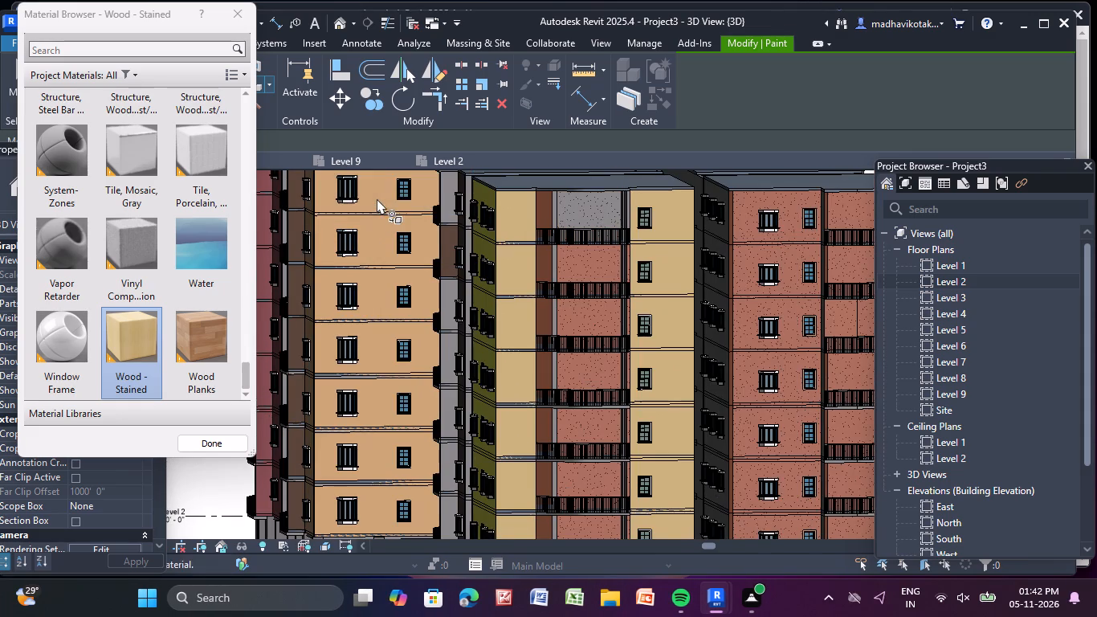
# Paint the four lower storeys of the narrow grey front wall beside the small balconies with Wood - Stained, working downwards.
pyautogui.moveTo(377, 198); pyautogui.dragTo(343, 153, button='middle')
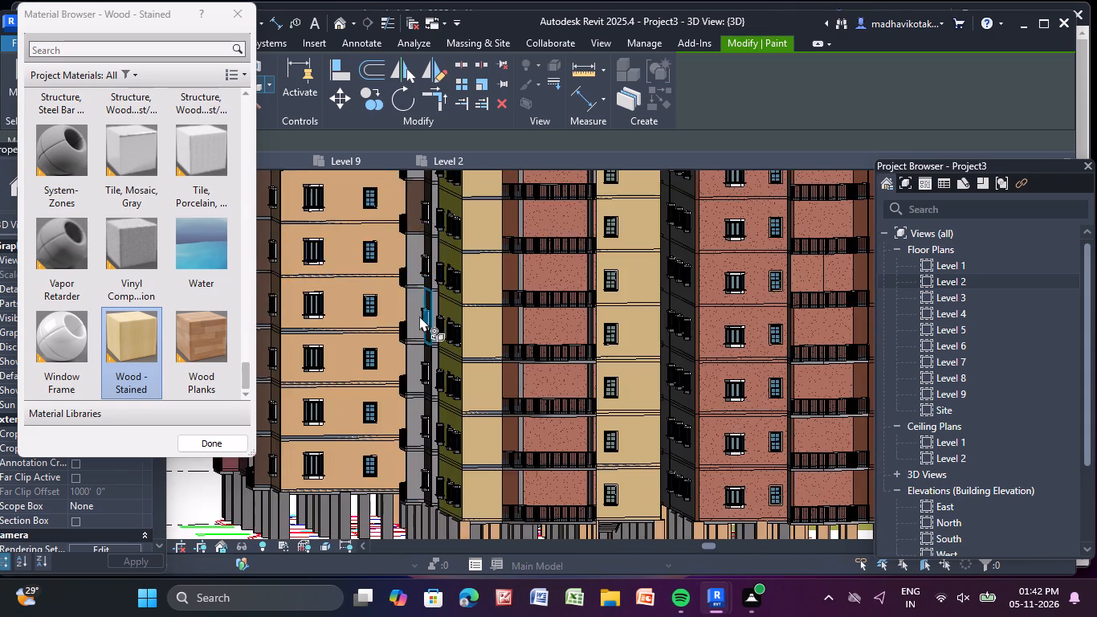
pyautogui.scroll(8, 420, 318)
pyautogui.click(433, 319)
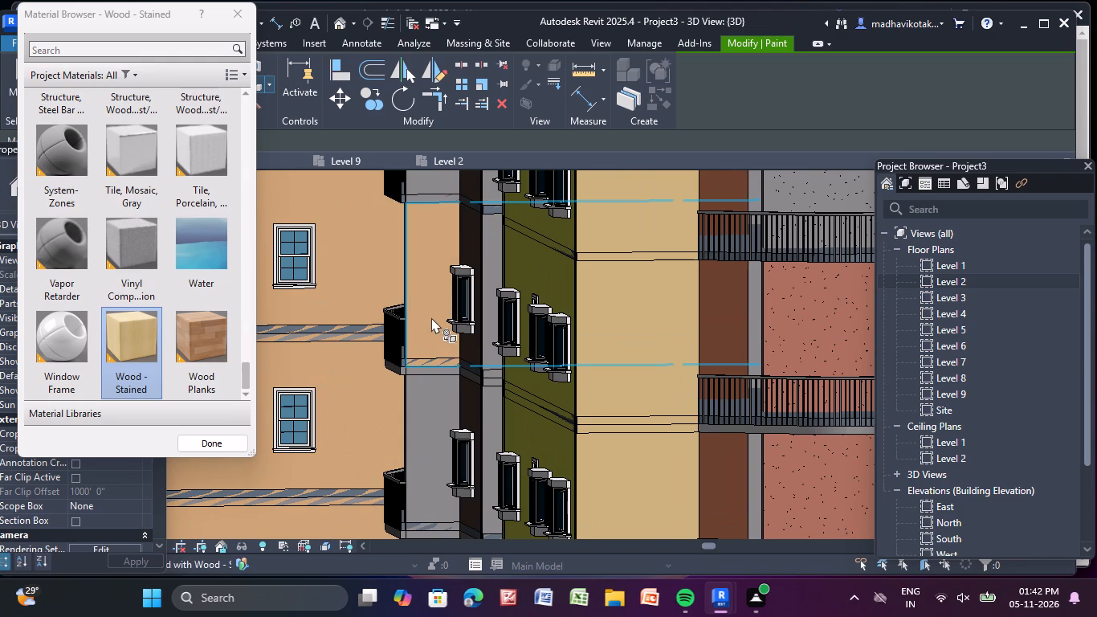
pyautogui.moveTo(431, 317); pyautogui.dragTo(402, 200, button='middle')
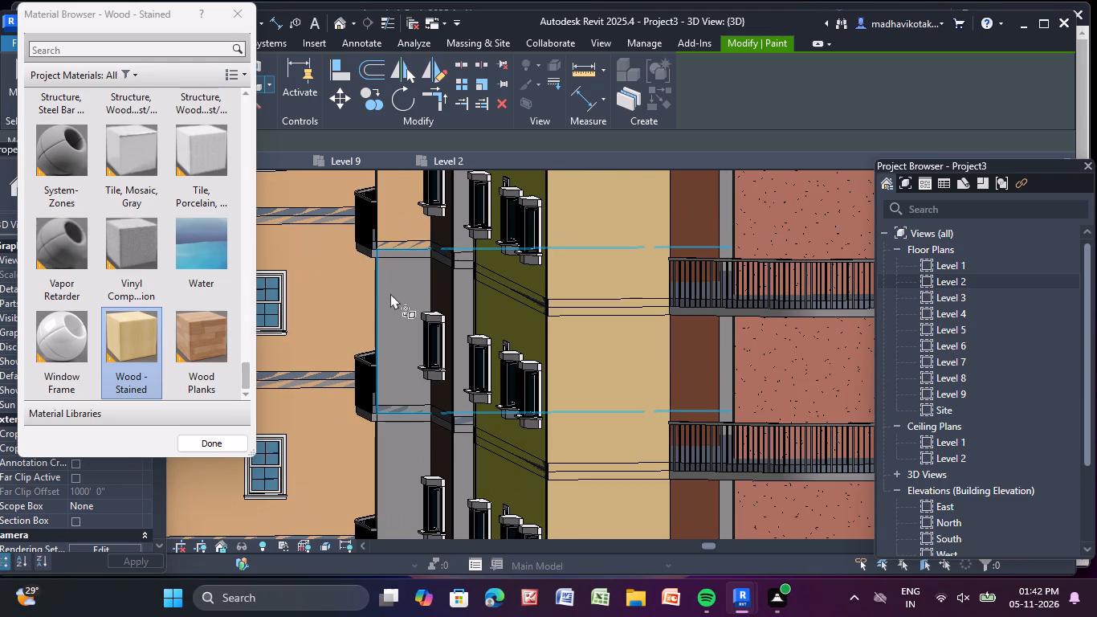
pyautogui.click(390, 293)
pyautogui.moveTo(394, 292); pyautogui.dragTo(385, 166, button='middle')
pyautogui.click(396, 317)
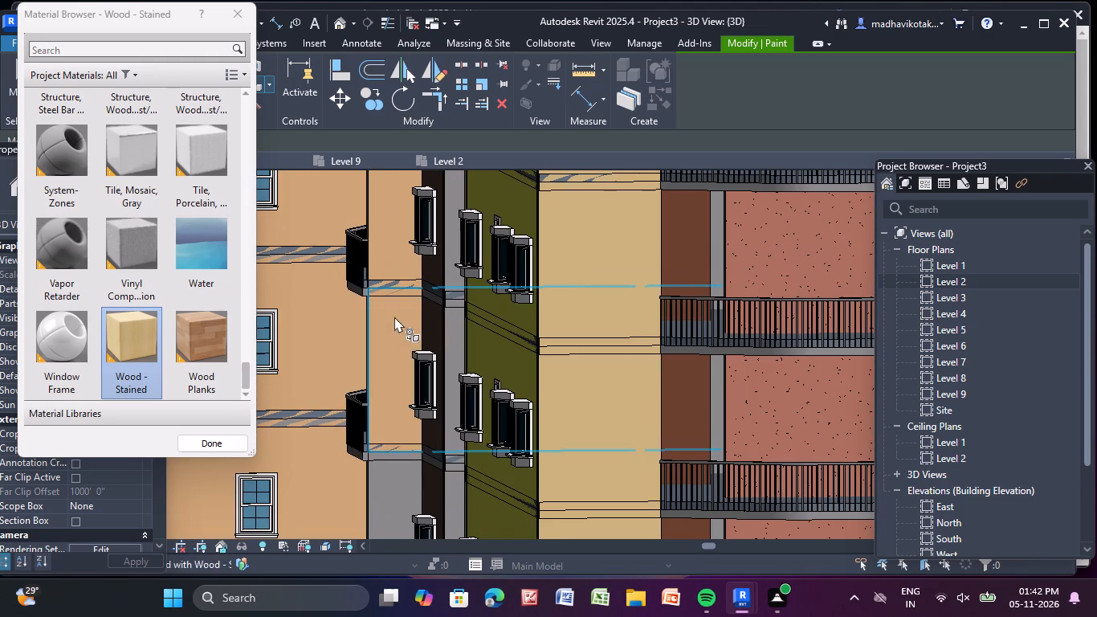
pyautogui.moveTo(394, 317); pyautogui.dragTo(385, 178, button='middle')
pyautogui.click(370, 373)
pyautogui.moveTo(378, 372); pyautogui.dragTo(352, 236, button='middle')
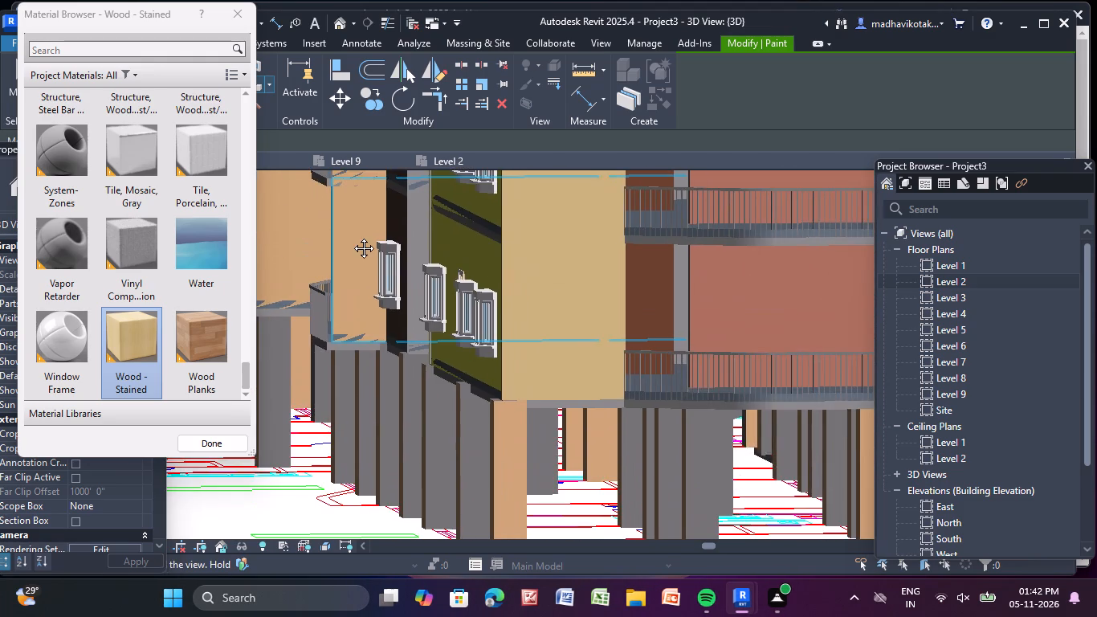
# Paint the lowest two storeys of the slim grey strip beside the olive wall and its dark return wall with Wood - Stained.
pyautogui.moveTo(352, 236); pyautogui.dragTo(381, 464, button='middle')
pyautogui.scroll(8, 456, 330)
pyautogui.click(446, 268)
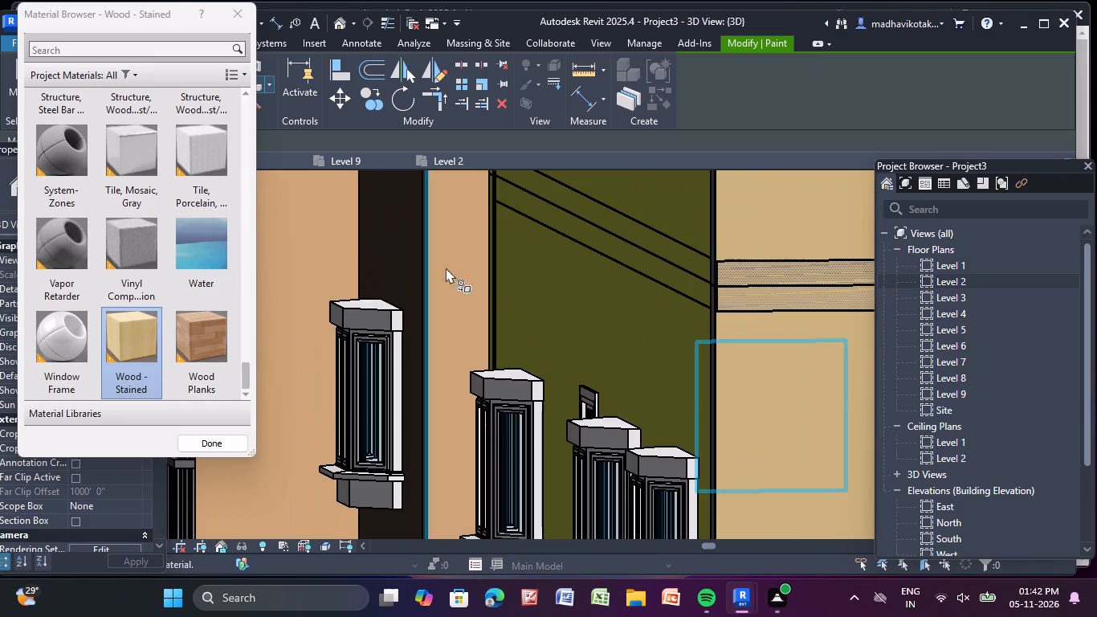
pyautogui.scroll(-4, 444, 268)
pyautogui.moveTo(438, 280); pyautogui.dragTo(363, 83, button='middle')
pyautogui.scroll(1, 363, 83)
pyautogui.click(377, 351)
pyautogui.scroll(2, 323, 340)
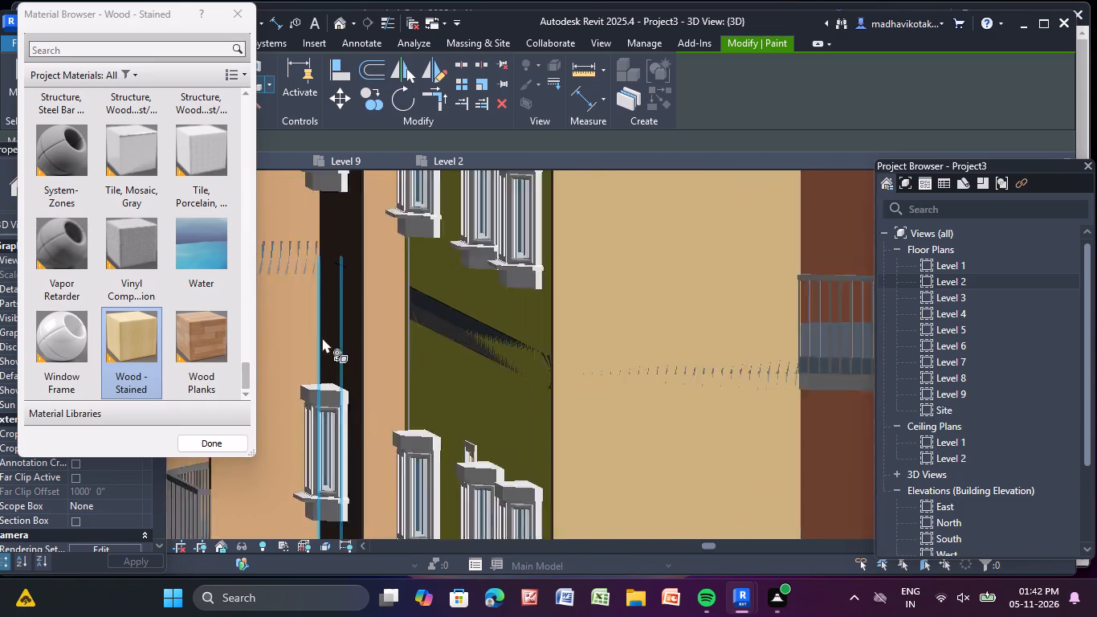
pyautogui.scroll(7, 322, 337)
pyautogui.click(388, 297)
pyautogui.scroll(-5, 388, 297)
pyautogui.moveTo(388, 297); pyautogui.dragTo(525, 597, button='middle')
pyautogui.scroll(1, 525, 598)
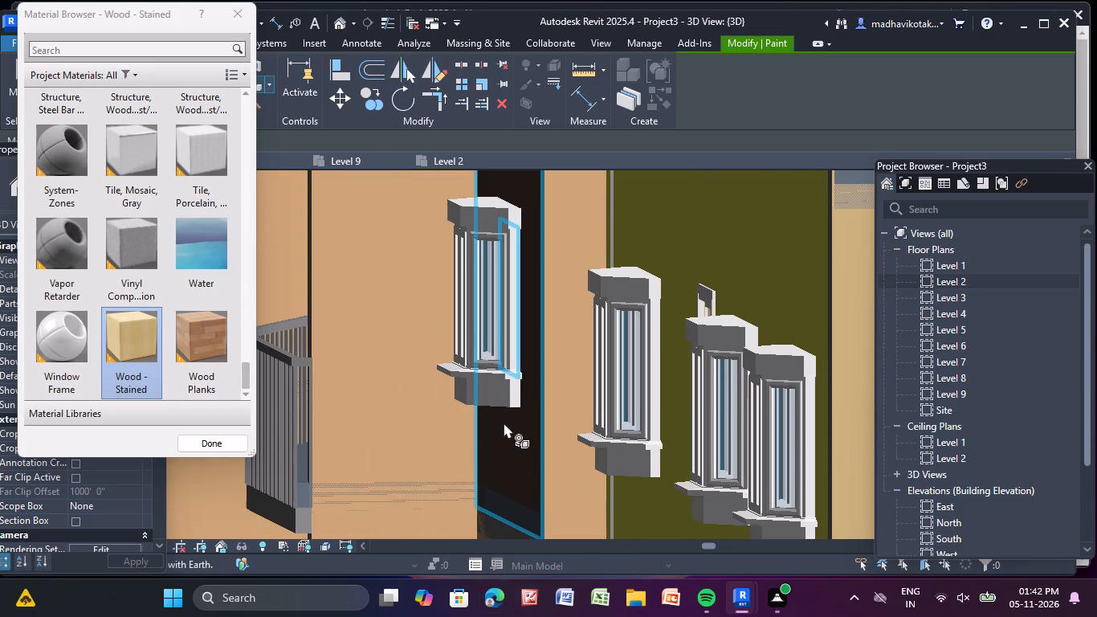
pyautogui.click(515, 432)
# Paint the third and fourth storeys of the slim grey strip and dark return wall with Wood - Stained.
pyautogui.scroll(-3, 512, 431)
pyautogui.moveTo(515, 436); pyautogui.dragTo(490, 579, button='middle')
pyautogui.scroll(1, 465, 361)
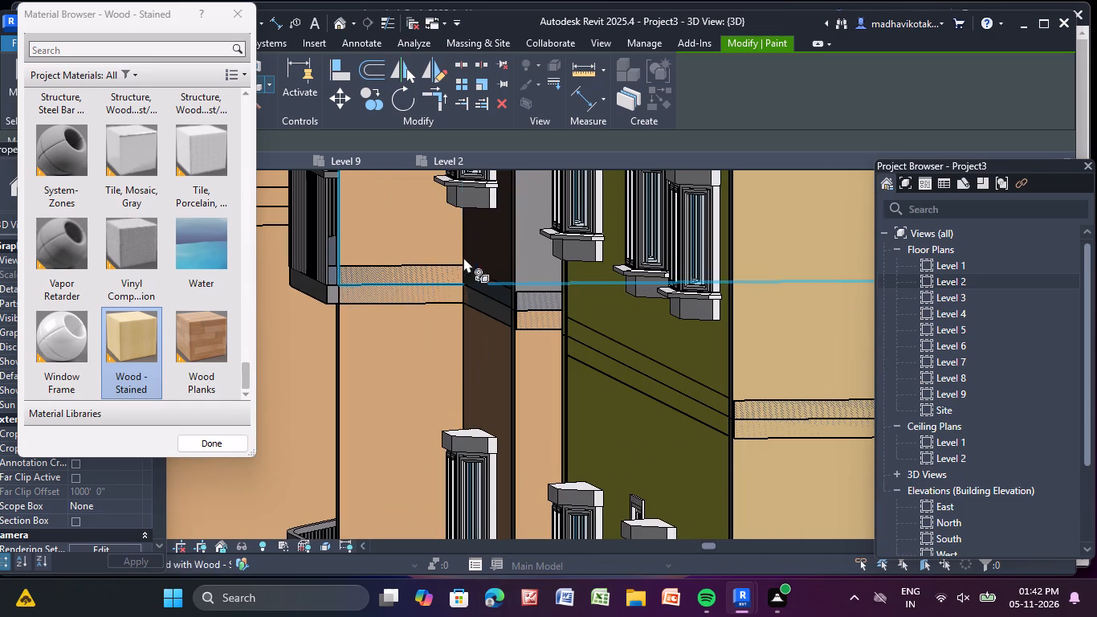
pyautogui.click(488, 254)
pyautogui.scroll(-3, 488, 254)
pyautogui.moveTo(481, 297); pyautogui.dragTo(465, 525, button='middle')
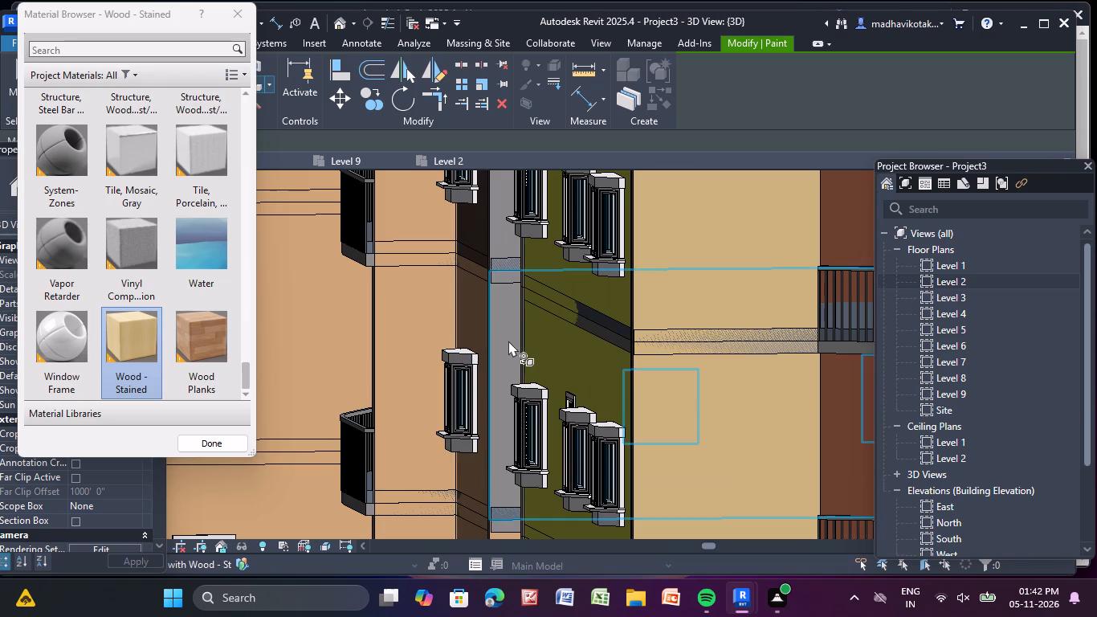
pyautogui.click(508, 341)
pyautogui.moveTo(508, 341); pyautogui.dragTo(506, 448, button='middle')
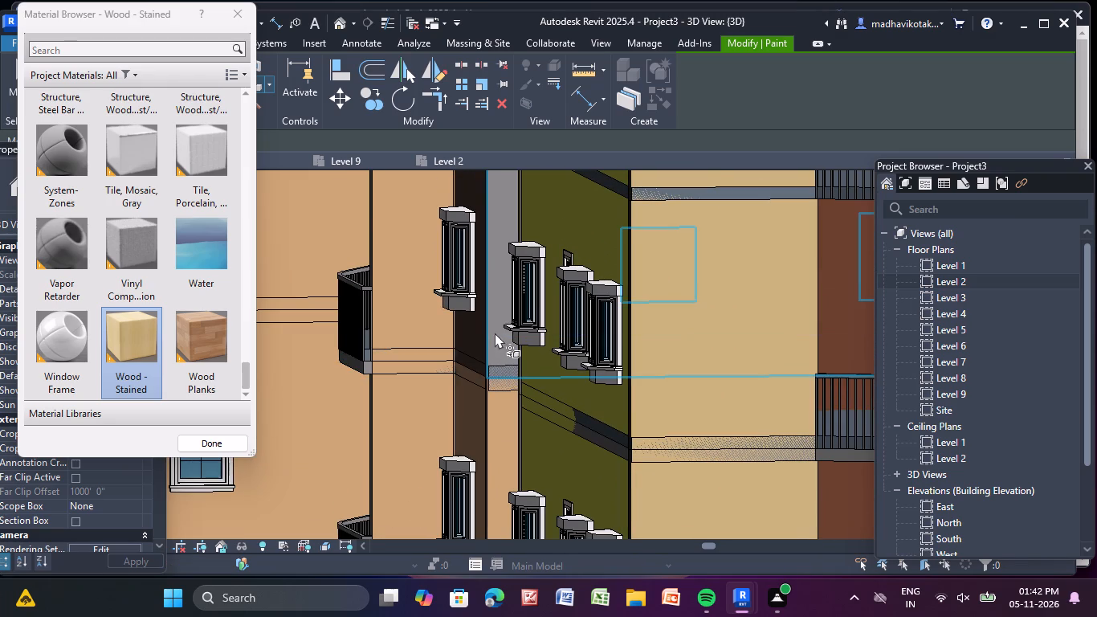
pyautogui.click(495, 333)
pyautogui.click(470, 344)
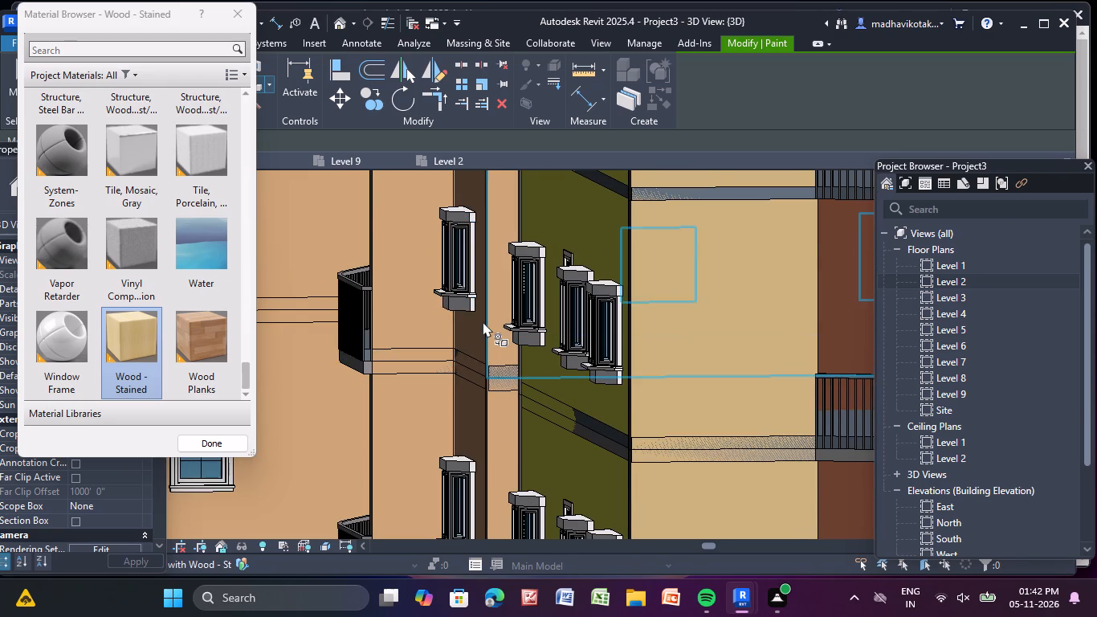
# Paint the fifth and sixth storeys of the slim grey strip and dark return wall with Wood - Stained.
pyautogui.scroll(5, 483, 321)
pyautogui.moveTo(501, 279); pyautogui.dragTo(484, 427, button='middle')
pyautogui.moveTo(494, 232); pyautogui.dragTo(508, 475, button='middle')
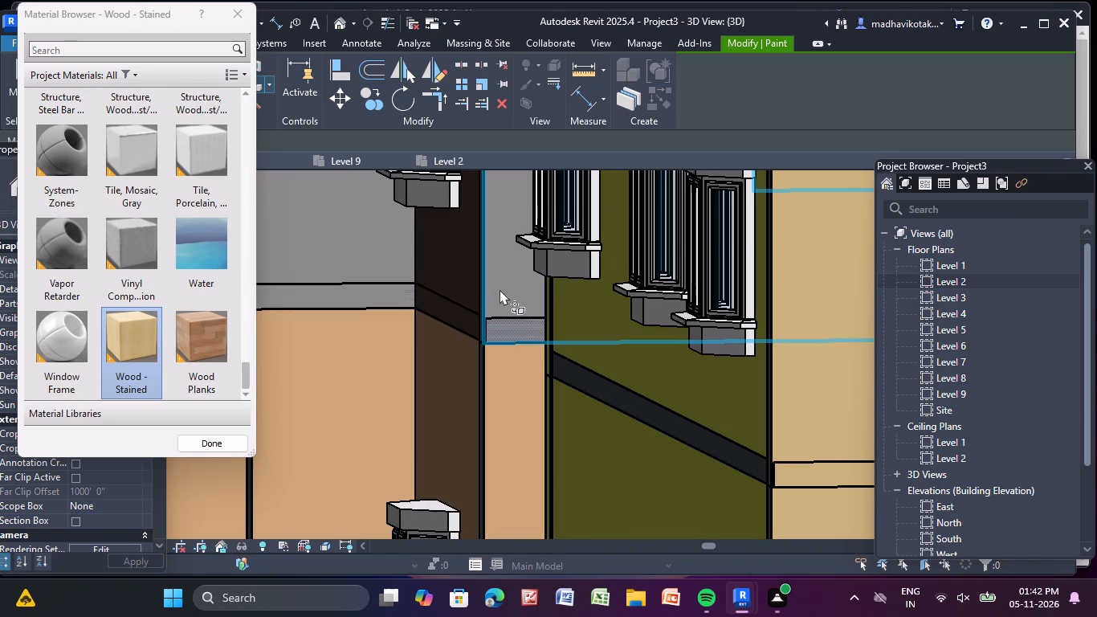
pyautogui.click(500, 289)
pyautogui.click(462, 292)
pyautogui.scroll(-9, 469, 297)
pyautogui.moveTo(471, 308); pyautogui.dragTo(506, 415, button='middle')
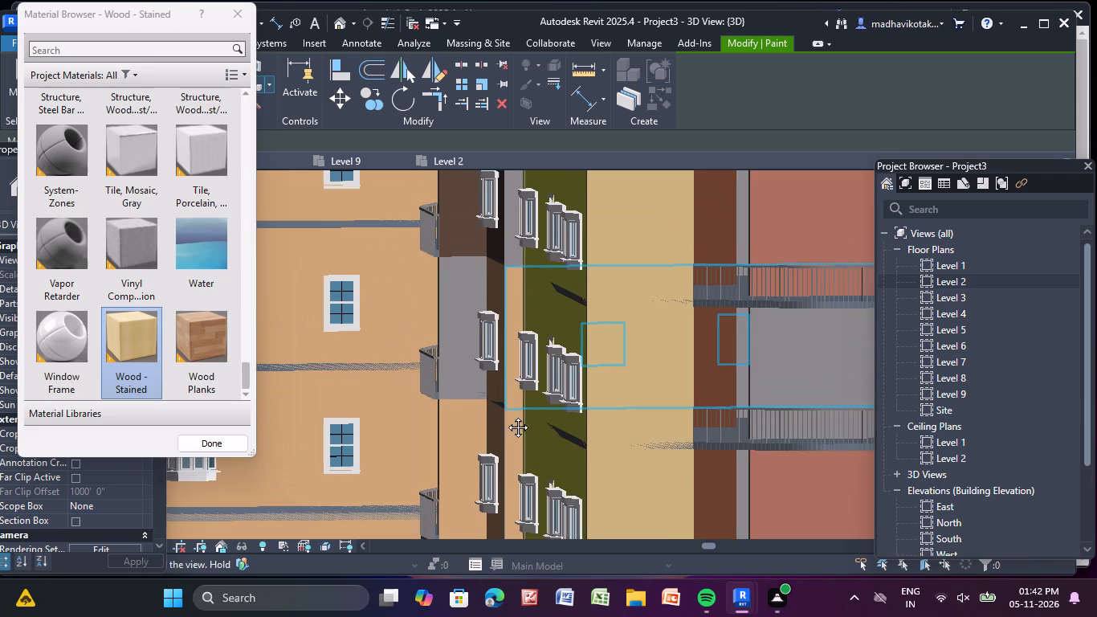
pyautogui.moveTo(506, 415); pyautogui.dragTo(502, 435, button='middle')
pyautogui.scroll(2, 512, 284)
pyautogui.moveTo(512, 283); pyautogui.dragTo(550, 434, button='middle')
pyautogui.scroll(3, 538, 386)
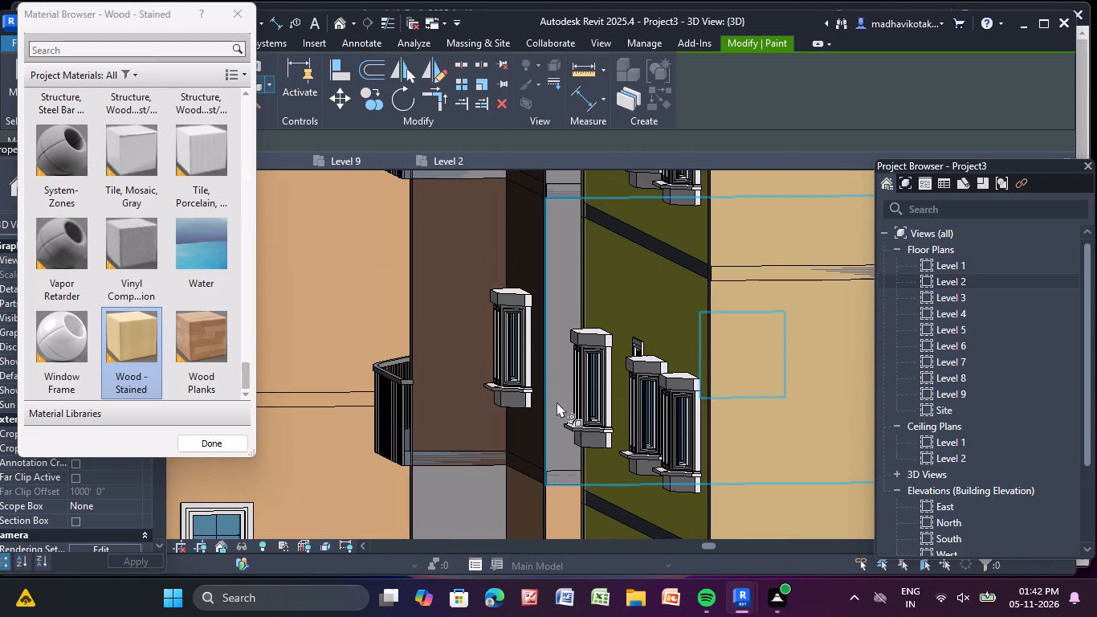
pyautogui.click(556, 407)
pyautogui.scroll(7, 516, 446)
pyautogui.click(538, 437)
pyautogui.scroll(-2, 533, 411)
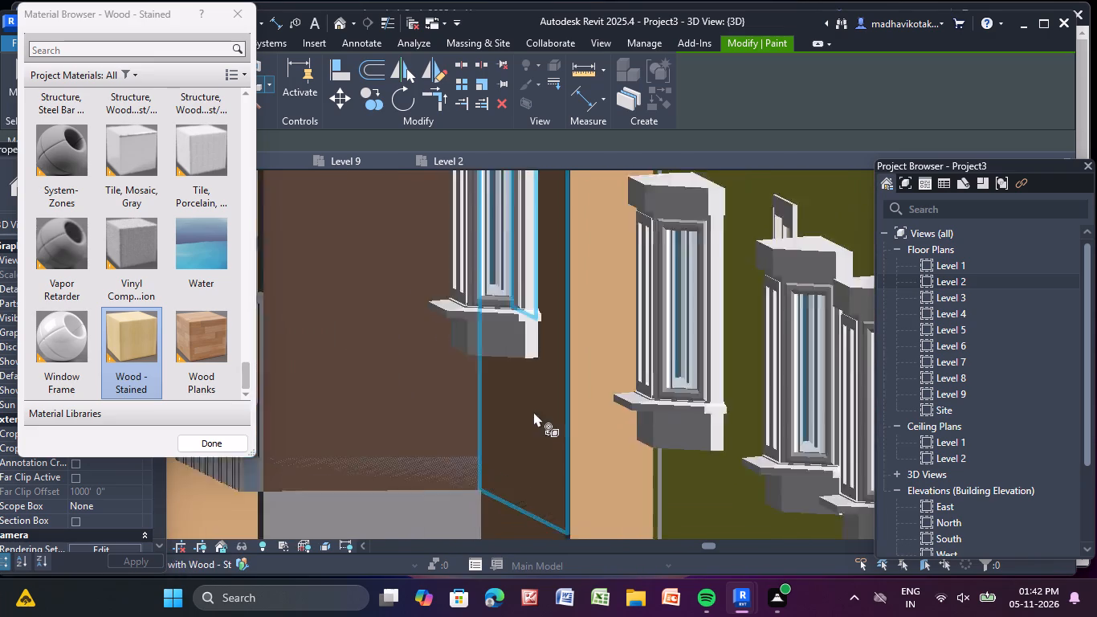
pyautogui.scroll(-3, 533, 411)
# Paint the three remaining upper storeys of the narrow front wall beside the small balconies with Wood - Stained.
pyautogui.click(419, 372)
pyautogui.scroll(-7, 419, 372)
pyautogui.click(431, 424)
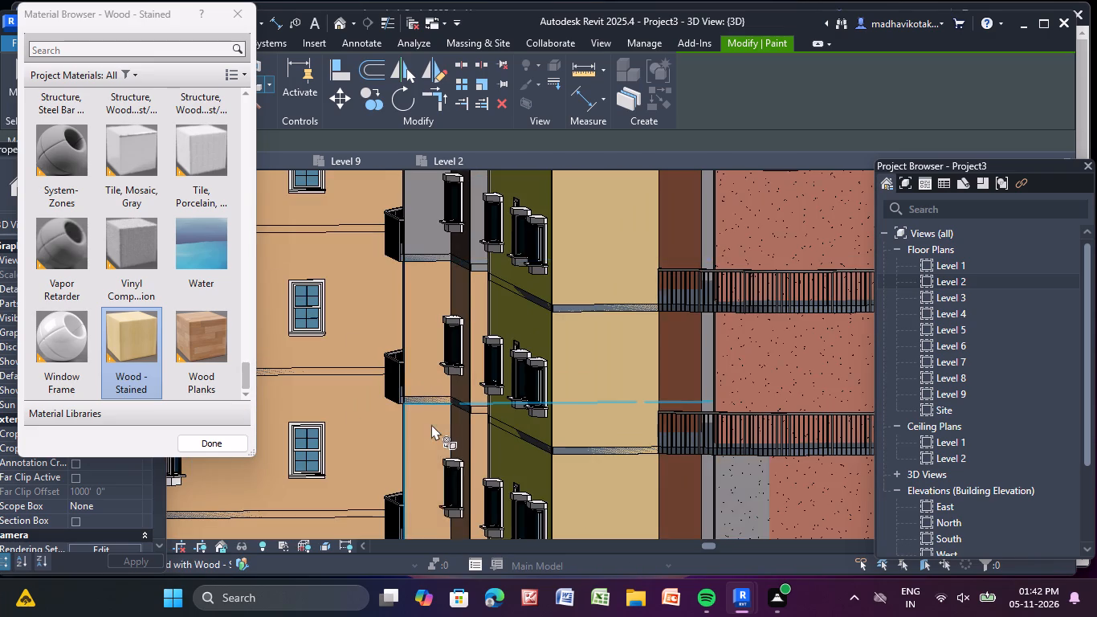
pyautogui.scroll(-4, 432, 425)
pyautogui.moveTo(434, 430); pyautogui.dragTo(419, 263, button='middle')
pyautogui.moveTo(439, 347); pyautogui.dragTo(438, 468, button='middle')
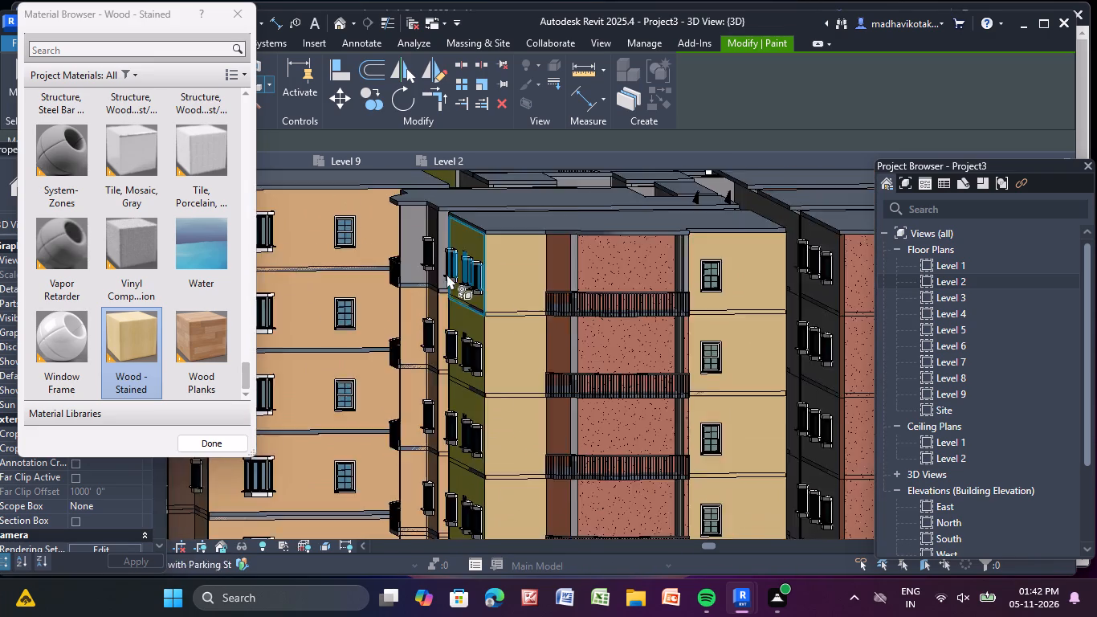
pyautogui.moveTo(447, 278); pyautogui.dragTo(459, 366, button='middle')
pyautogui.scroll(9, 427, 341)
pyautogui.click(408, 328)
# Paint the top storey of the slim grey strip and dark return wall with Wood - Stained.
pyautogui.scroll(3, 460, 332)
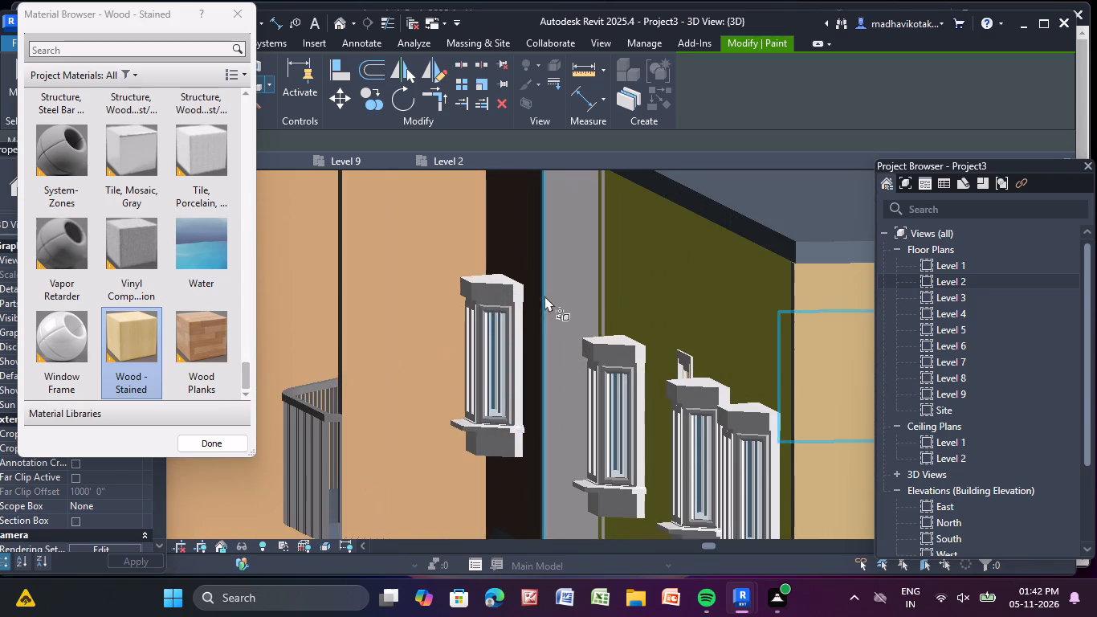
pyautogui.click(573, 288)
pyautogui.moveTo(516, 231); pyautogui.dragTo(524, 231)
# Paint the grey columns beneath the olive side wall, beside its front corner column, with Wood - Stained.
pyautogui.scroll(-8, 532, 234)
pyautogui.scroll(1, 532, 234)
pyautogui.scroll(-5, 532, 234)
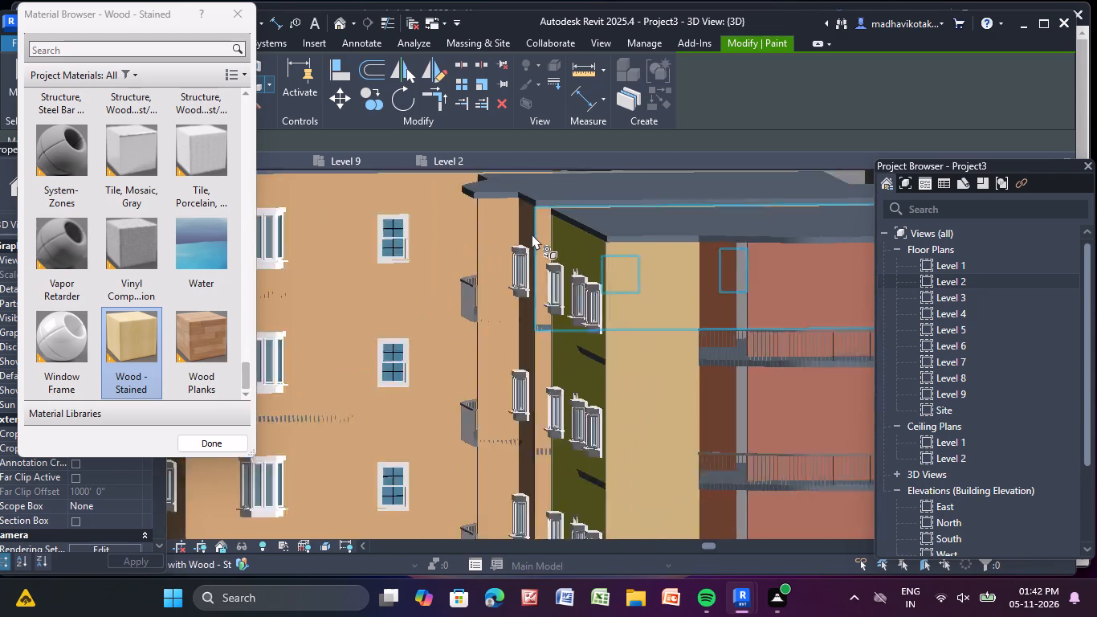
pyautogui.scroll(-8, 532, 234)
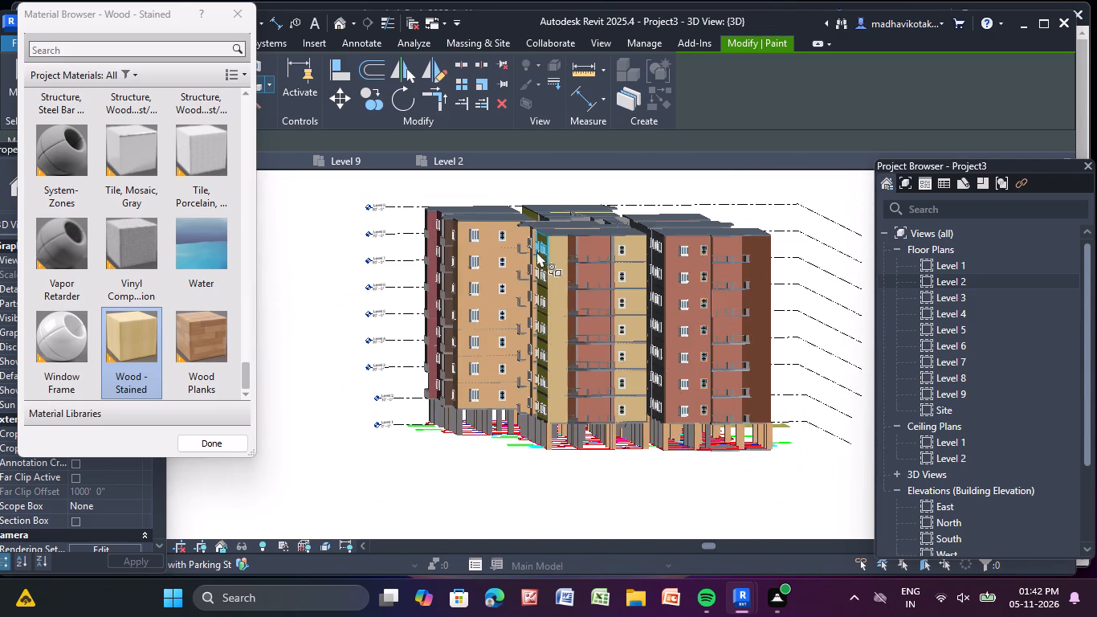
pyautogui.moveTo(542, 350); pyautogui.dragTo(494, 239, button='middle')
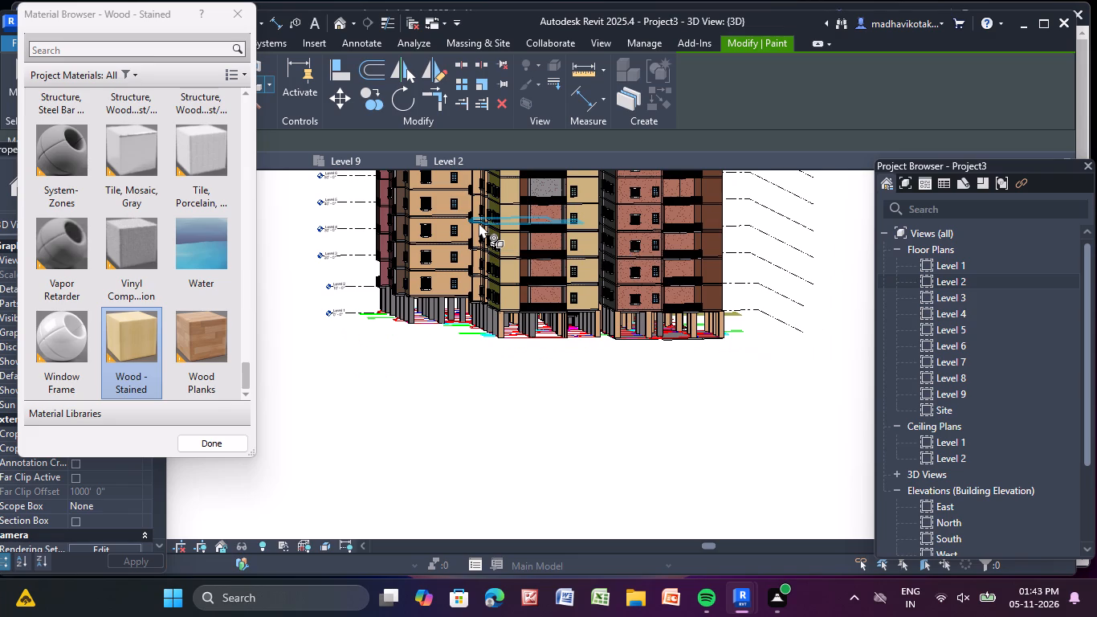
pyautogui.press('m')
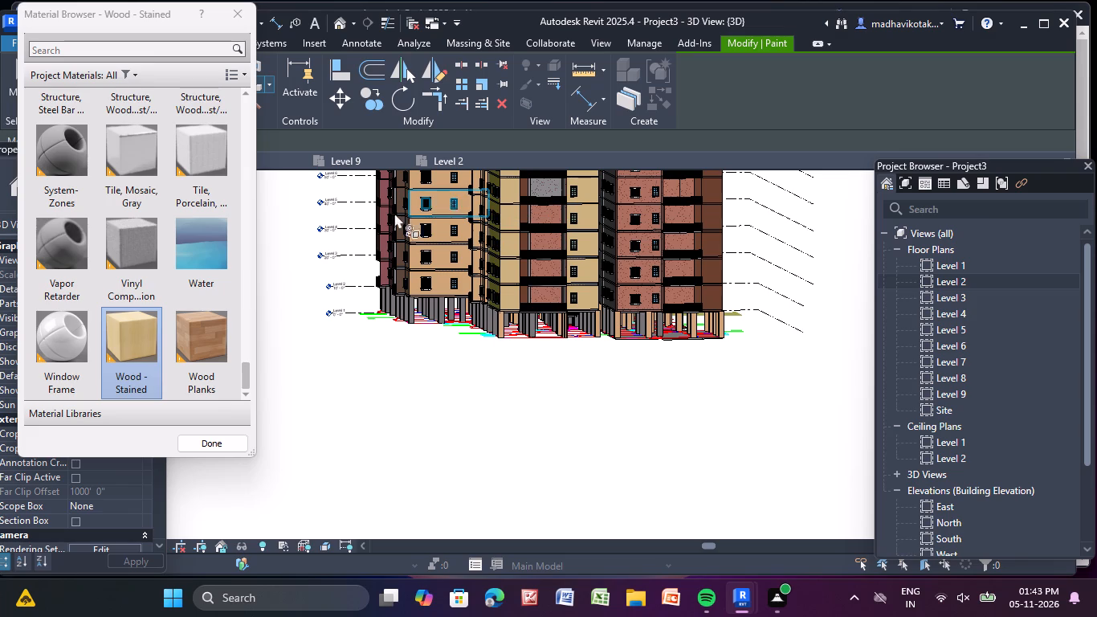
pyautogui.click(447, 363)
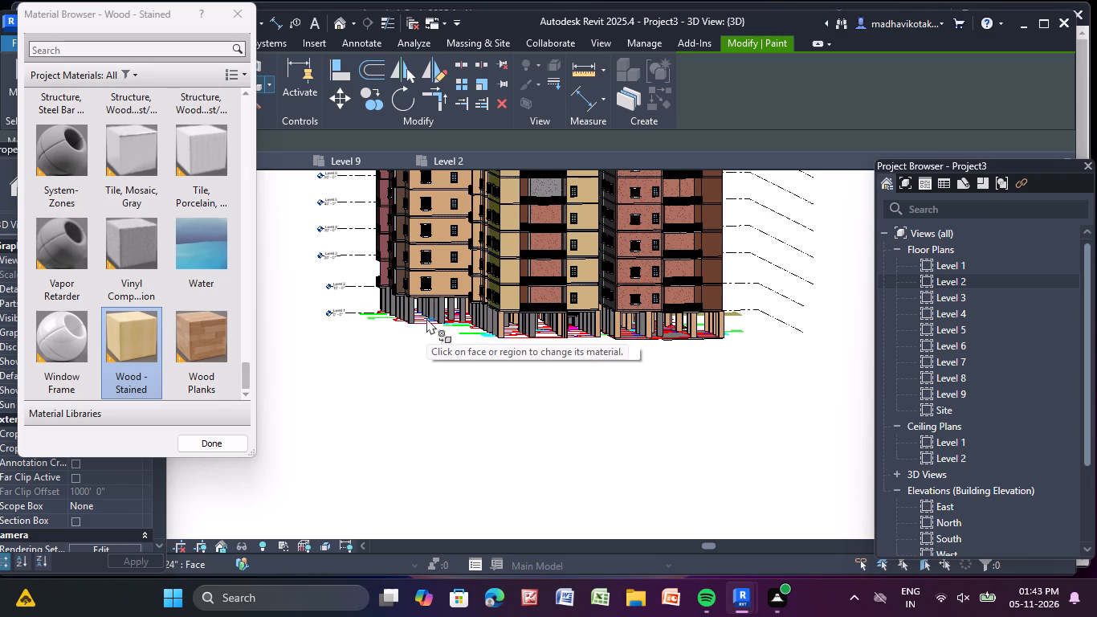
pyautogui.click(144, 341)
pyautogui.scroll(2, 400, 293)
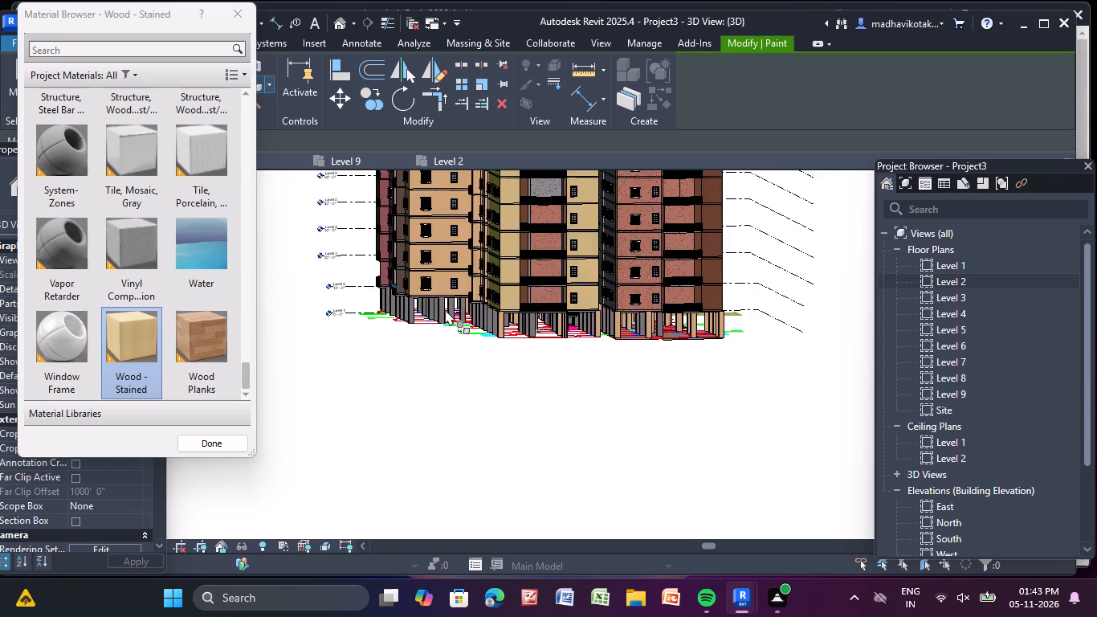
pyautogui.scroll(9, 445, 309)
pyautogui.scroll(5, 551, 326)
pyautogui.click(540, 315)
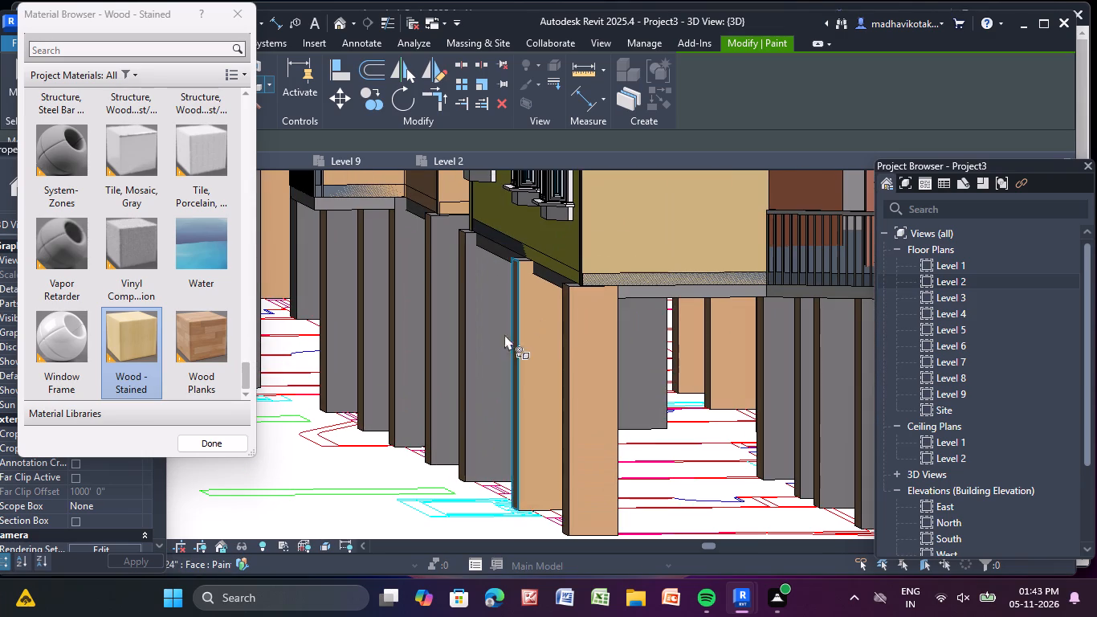
pyautogui.scroll(2, 483, 329)
pyautogui.click(480, 329)
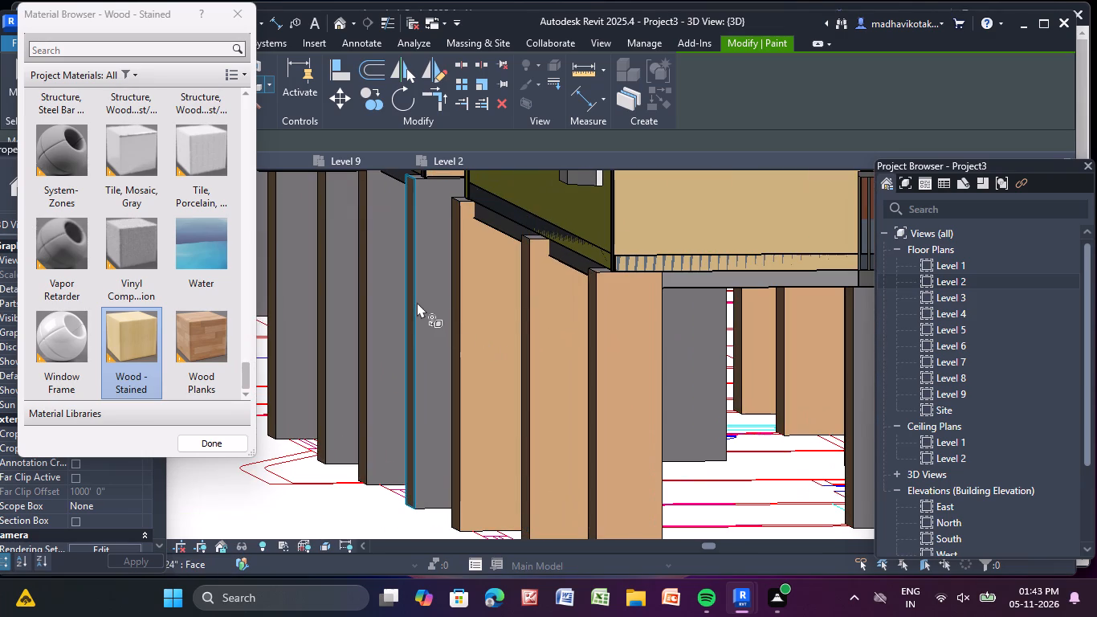
# Paint the rest of that stepped column row, back to beneath the tan block's small curved balcony, with Wood - Stained.
pyautogui.click(417, 302)
pyautogui.click(426, 313)
pyautogui.click(384, 316)
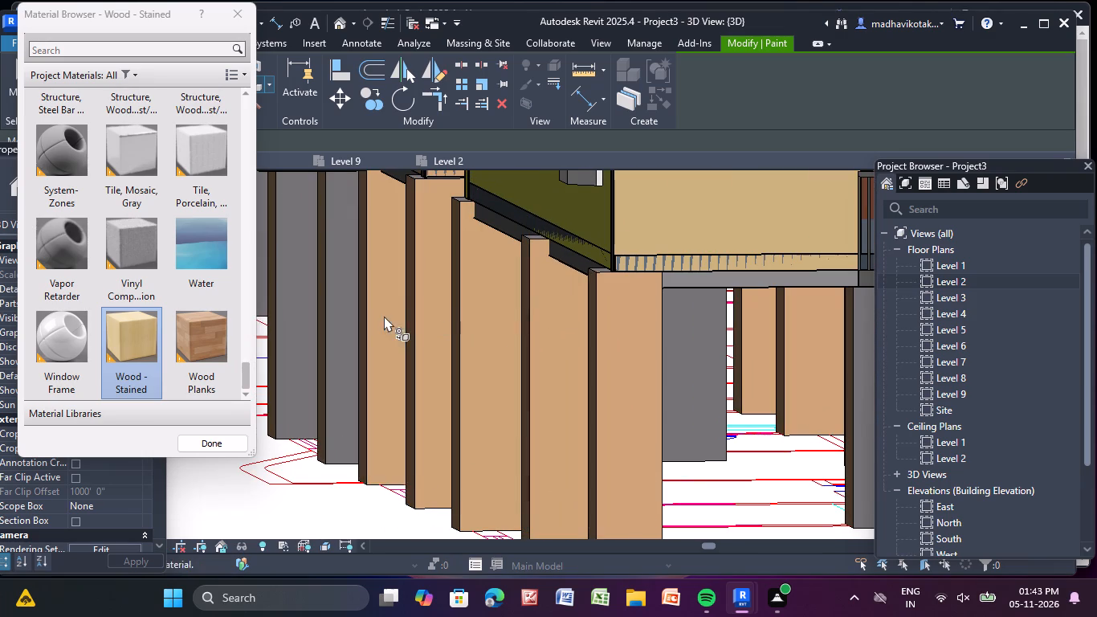
pyautogui.click(347, 303)
pyautogui.moveTo(349, 304); pyautogui.dragTo(475, 358, button='middle')
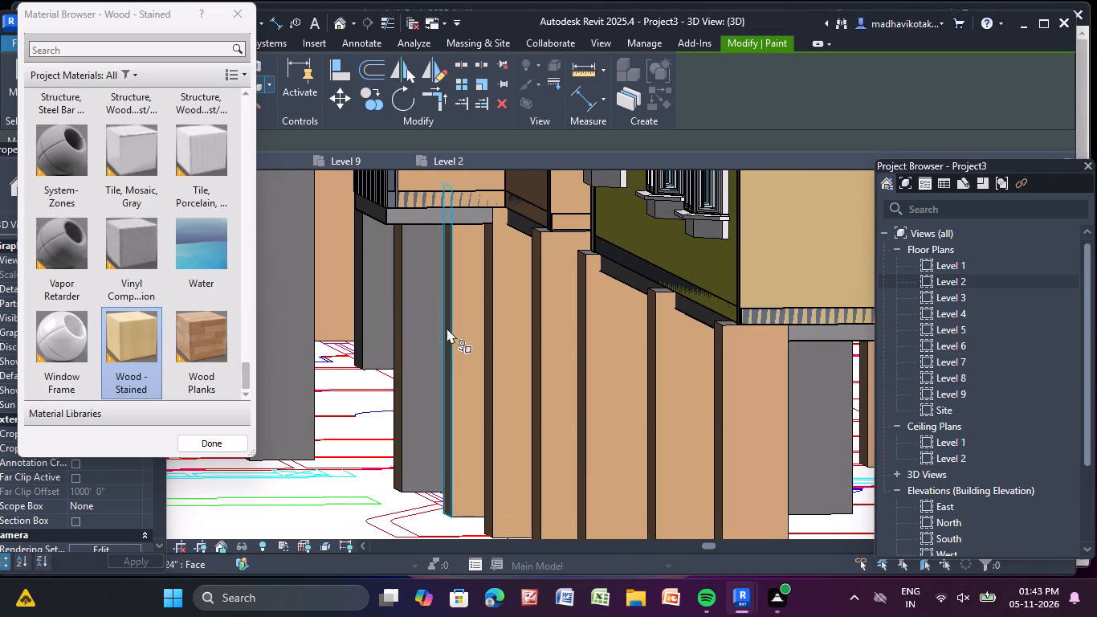
pyautogui.click(424, 321)
pyautogui.click(379, 296)
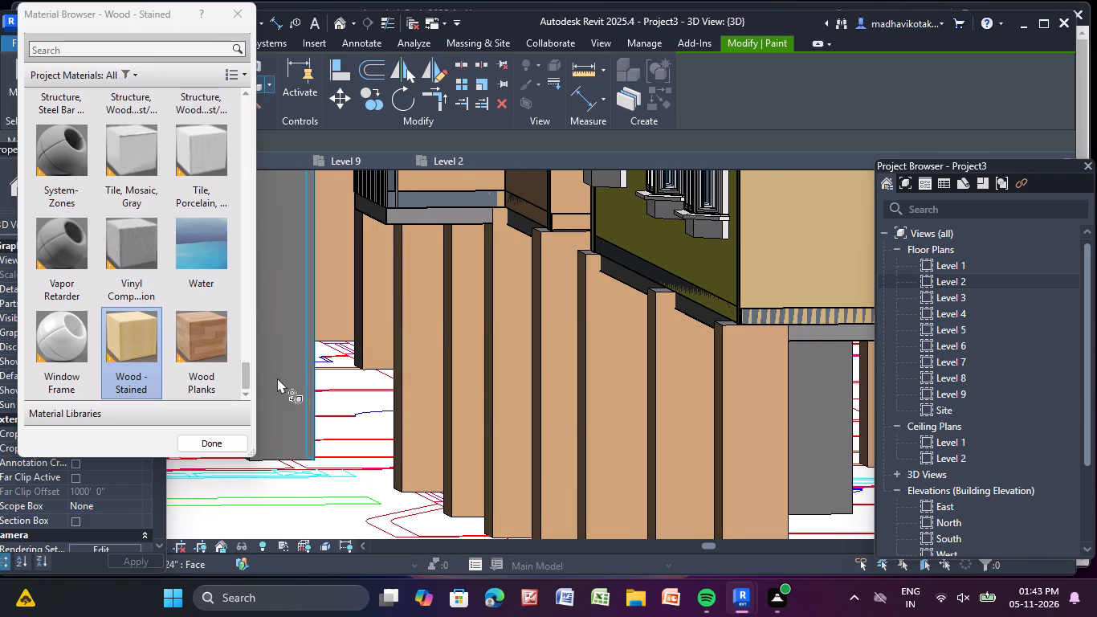
# Paint the front-row ground-level columns along the tan windowed block's long wall with Wood - Stained.
pyautogui.click(278, 378)
pyautogui.scroll(-2, 312, 378)
pyautogui.moveTo(330, 387); pyautogui.dragTo(525, 421, button='middle')
pyautogui.scroll(3, 415, 382)
pyautogui.click(372, 362)
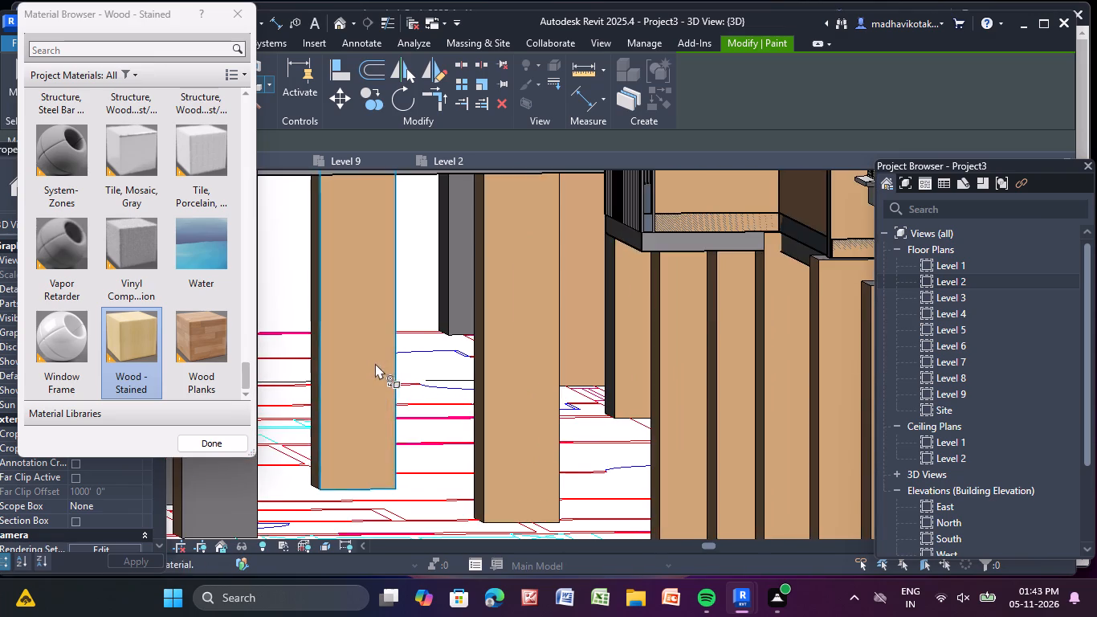
pyautogui.scroll(-3, 375, 363)
pyautogui.moveTo(385, 371); pyautogui.dragTo(522, 375, button='middle')
pyautogui.click(416, 410)
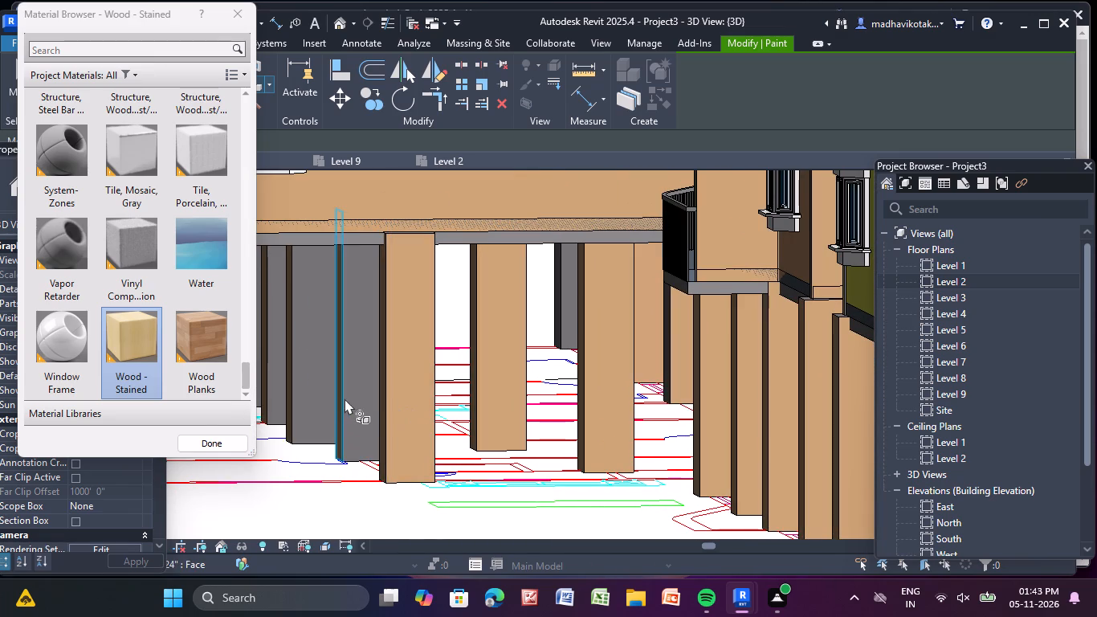
# Paint the inner grey columns behind the tan block's front column row with Wood - Stained.
pyautogui.click(352, 399)
pyautogui.click(315, 366)
pyautogui.moveTo(328, 370); pyautogui.dragTo(455, 433, button='middle')
pyautogui.scroll(2, 442, 425)
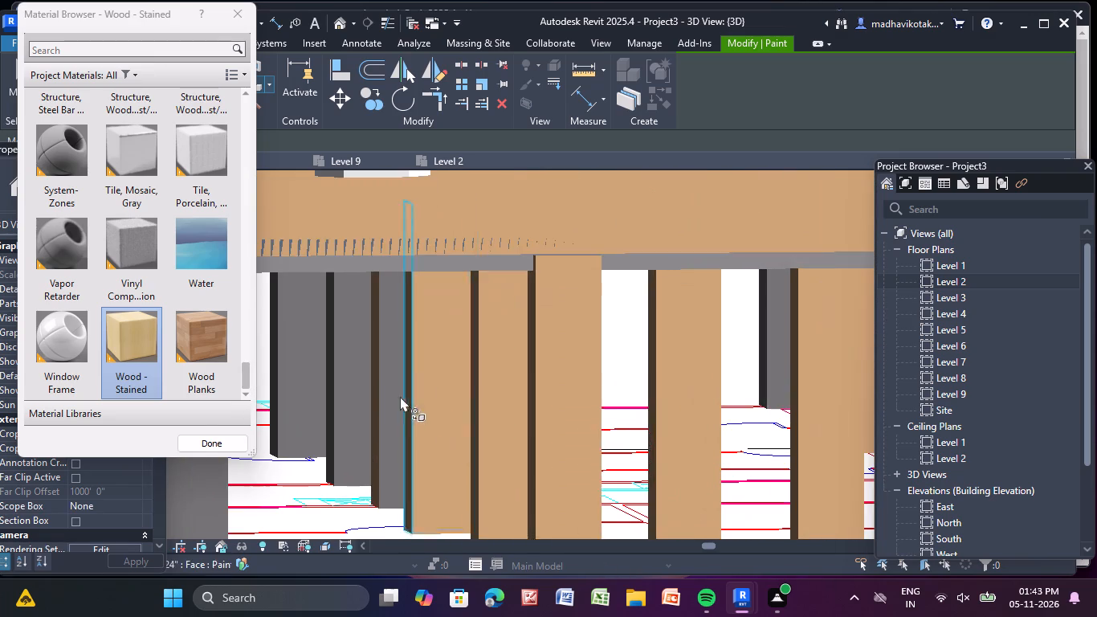
pyautogui.click(393, 393)
pyautogui.click(327, 386)
pyautogui.click(336, 392)
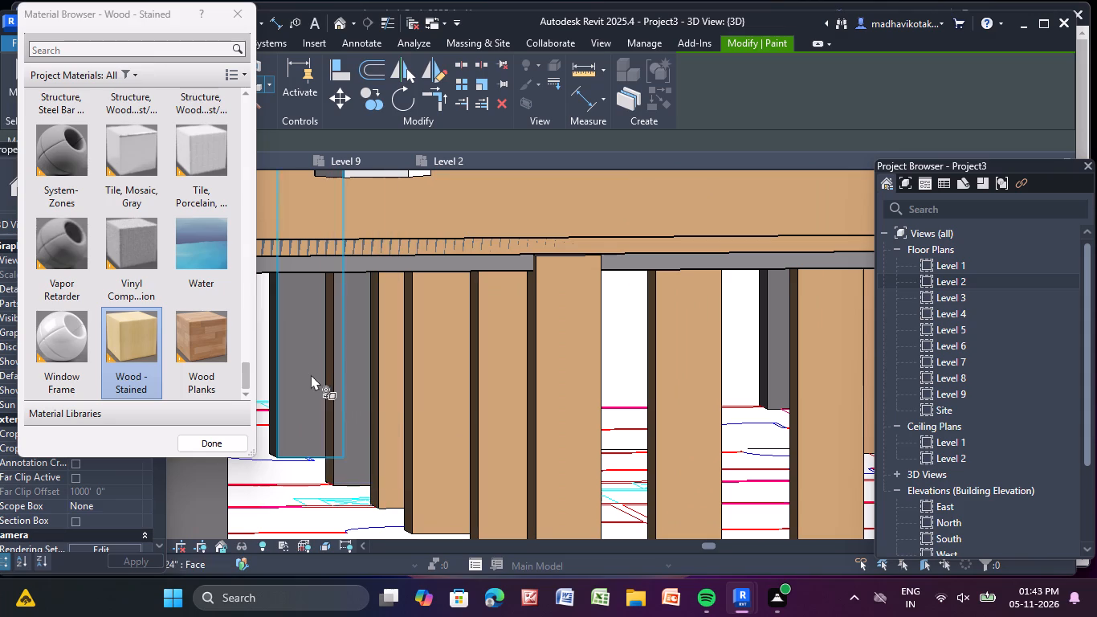
pyautogui.click(304, 371)
pyautogui.click(354, 394)
# Paint the tan block's far corner column and the columns running back past its brown side wall's balcony with Wood - Stained.
pyautogui.scroll(1, 357, 394)
pyautogui.scroll(-5, 357, 395)
pyautogui.moveTo(362, 398); pyautogui.dragTo(463, 290, button='middle')
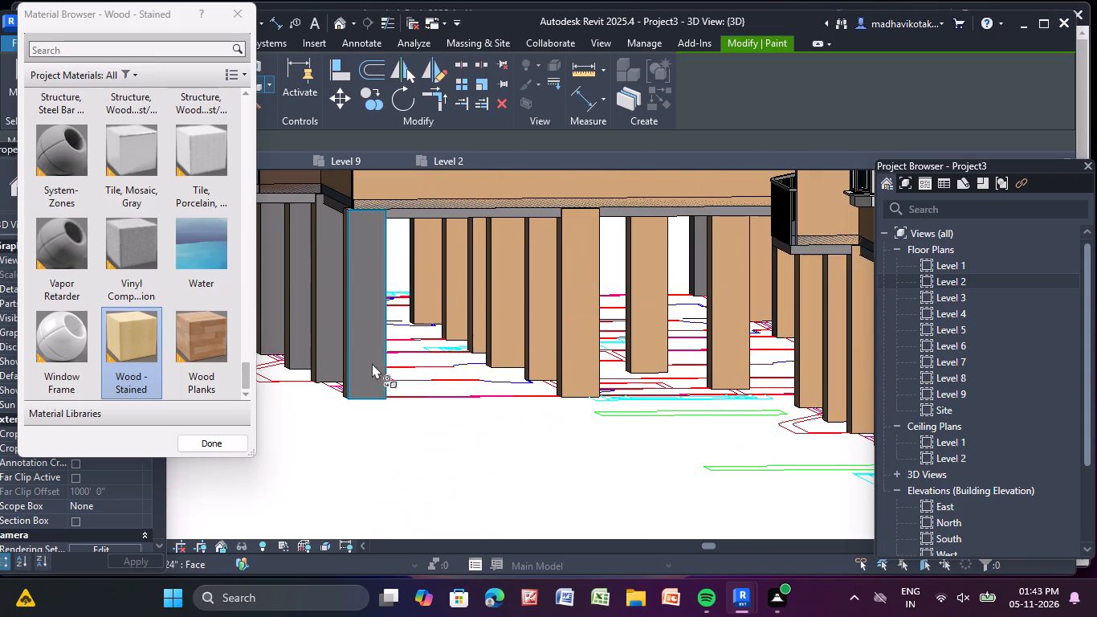
pyautogui.click(369, 361)
pyautogui.click(336, 329)
pyautogui.click(304, 303)
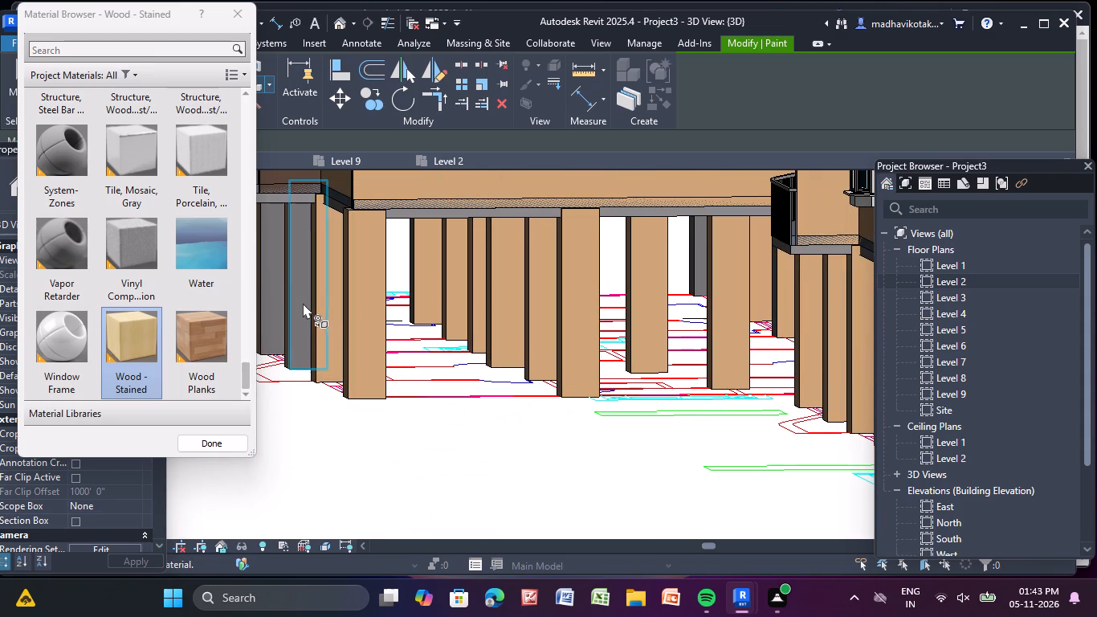
pyautogui.moveTo(303, 303); pyautogui.dragTo(433, 410, button='middle')
pyautogui.click(397, 375)
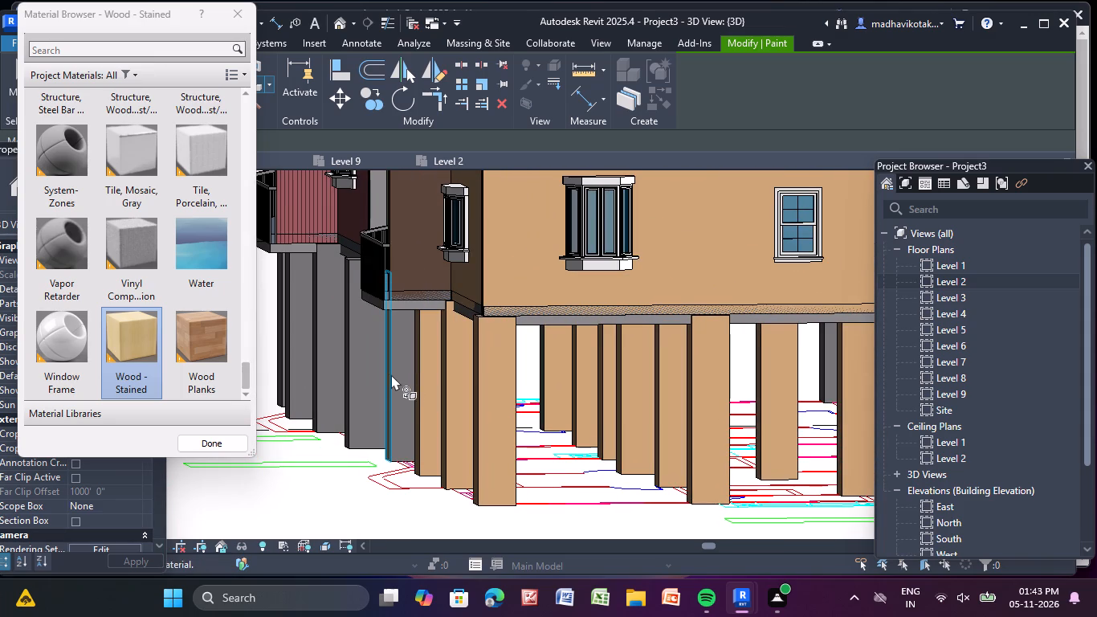
pyautogui.scroll(5, 402, 351)
pyautogui.click(409, 308)
pyautogui.click(338, 287)
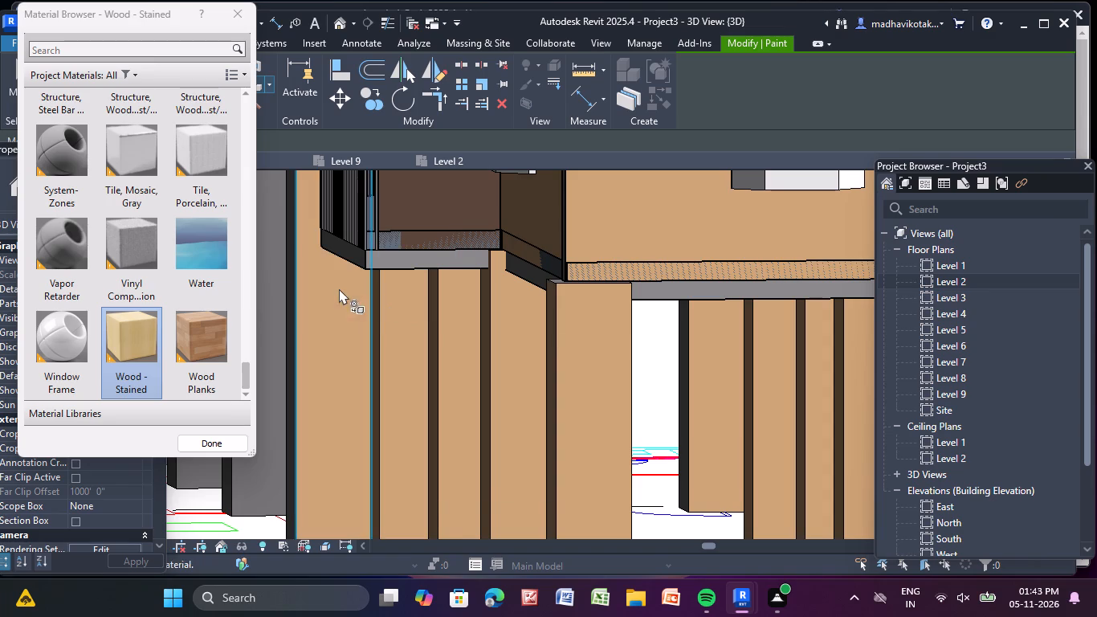
# Paint the columns beneath the maroon block's balcony, including their narrow dark side faces, with Wood - Stained.
pyautogui.scroll(-4, 369, 317)
pyautogui.moveTo(370, 317); pyautogui.dragTo(477, 390, button='middle')
pyautogui.scroll(4, 422, 370)
pyautogui.click(406, 358)
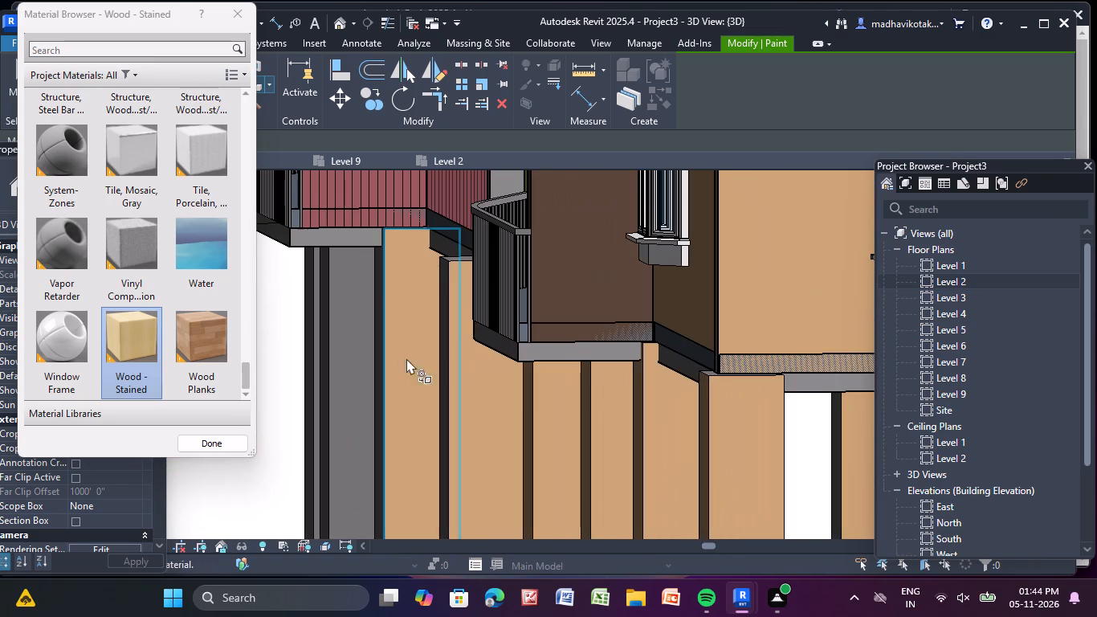
pyautogui.click(338, 335)
pyautogui.scroll(17, 296, 322)
pyautogui.moveTo(305, 292); pyautogui.dragTo(320, 289, button='middle')
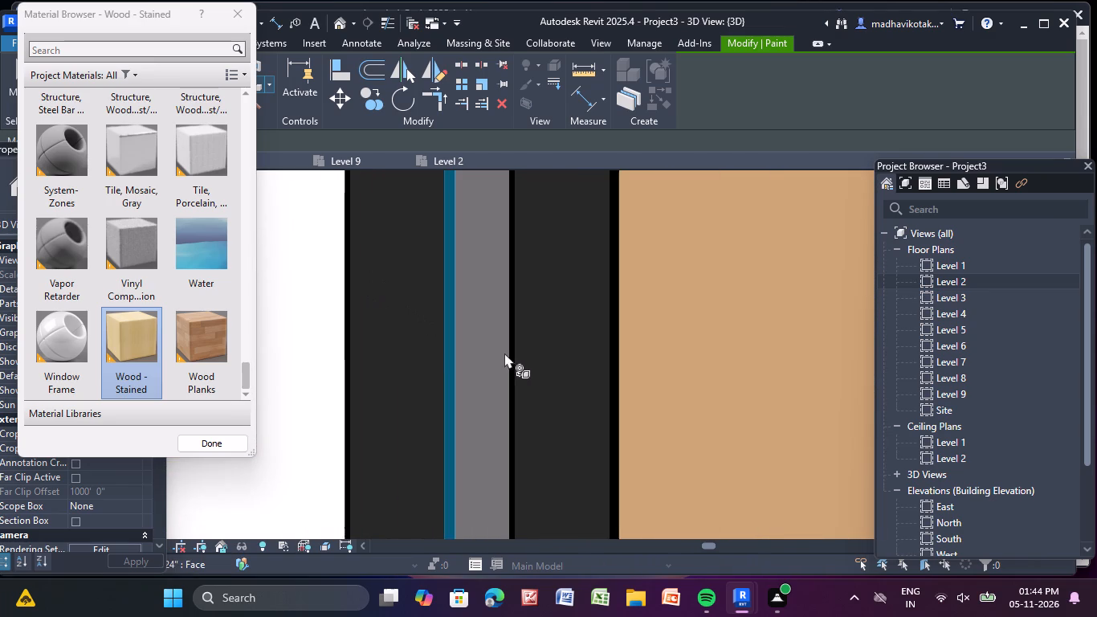
pyautogui.click(488, 345)
pyautogui.click(550, 379)
pyautogui.click(406, 385)
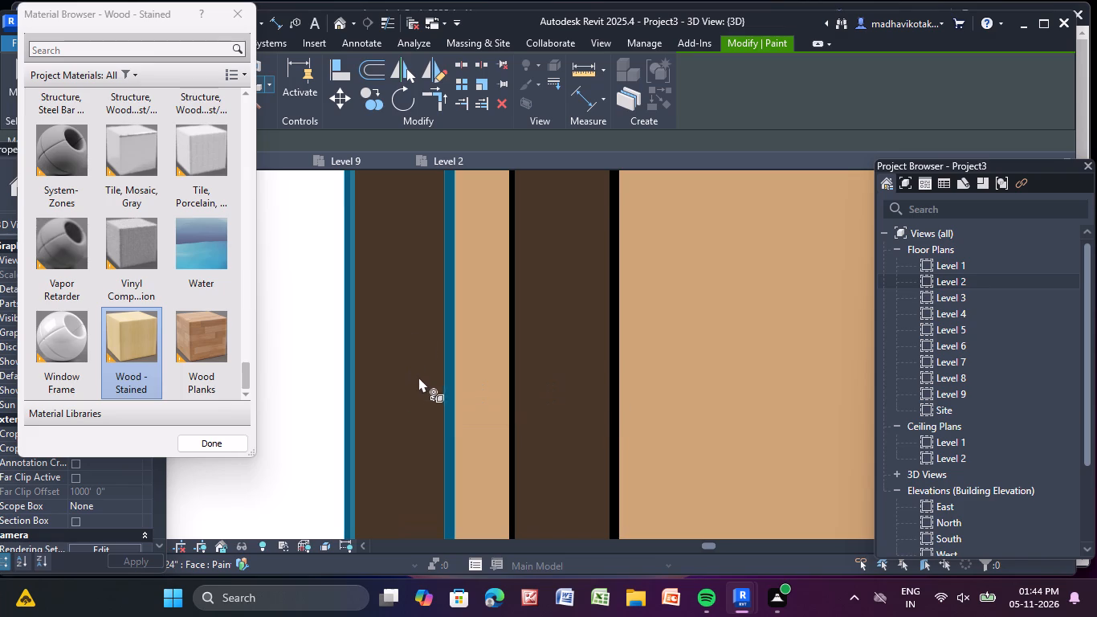
# Paint the front and dark side faces of the remaining rear column behind the tan block's front row with Wood - Stained.
pyautogui.scroll(-20, 396, 339)
pyautogui.scroll(-3, 396, 339)
pyautogui.moveTo(618, 427); pyautogui.dragTo(341, 245, button='middle')
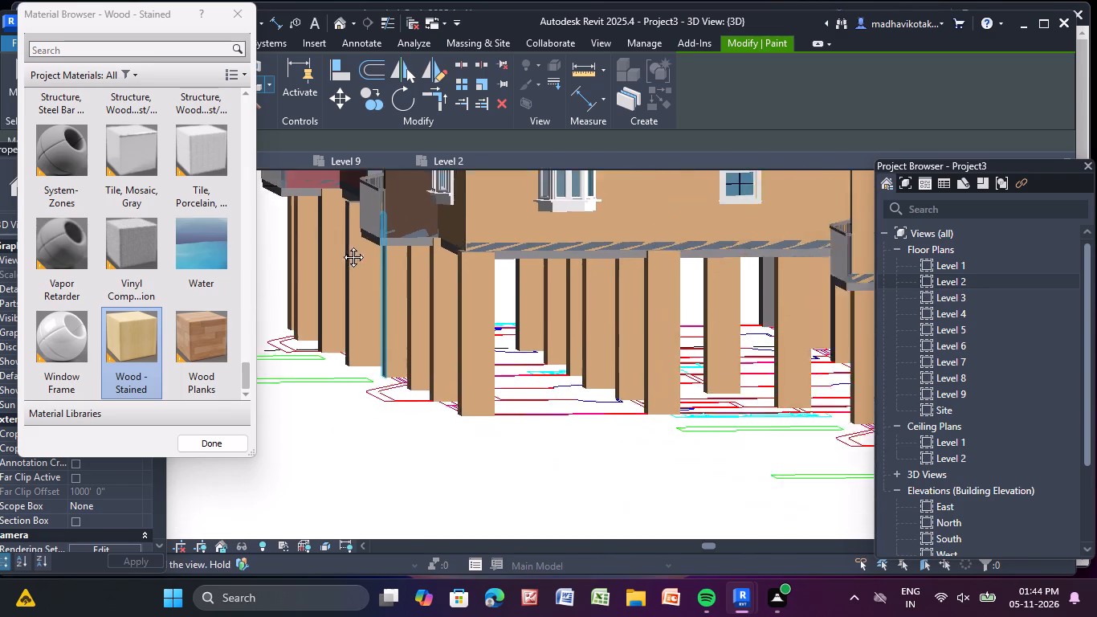
pyautogui.moveTo(341, 245); pyautogui.dragTo(281, 174, button='middle')
pyautogui.moveTo(675, 362); pyautogui.dragTo(564, 484, button='middle')
pyautogui.scroll(-1, 552, 476)
pyautogui.scroll(10, 582, 336)
pyautogui.scroll(3, 514, 381)
pyautogui.click(363, 362)
pyautogui.scroll(11, 322, 355)
pyautogui.click(306, 300)
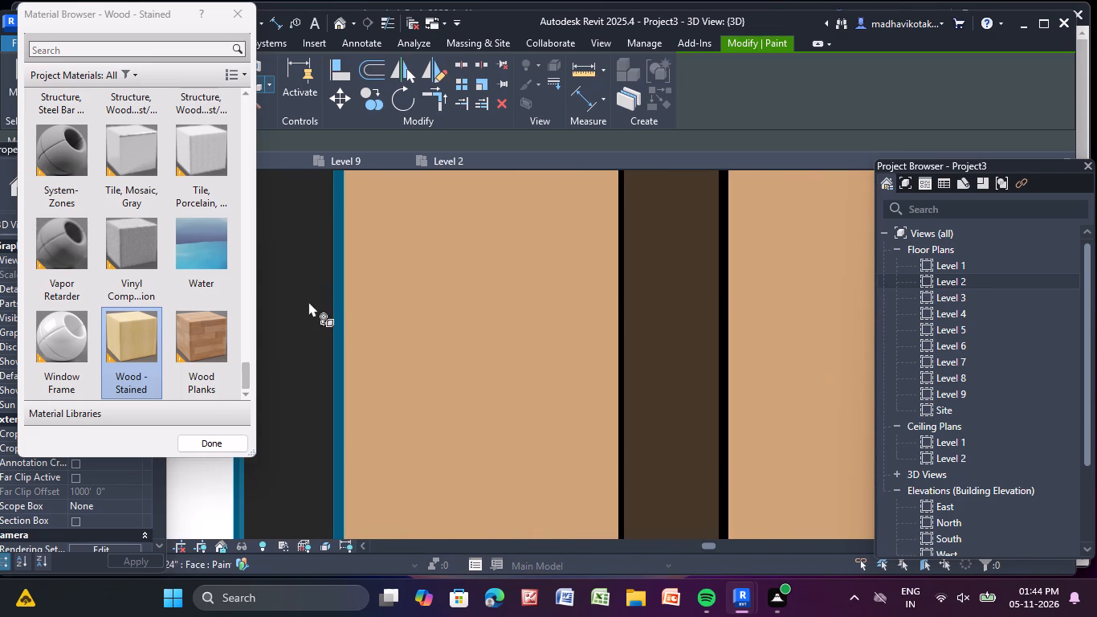
# Paint the grey column behind the cream block's front corner column with Wood - Stained.
pyautogui.scroll(-8, 318, 307)
pyautogui.scroll(1, 317, 292)
pyautogui.scroll(-15, 317, 292)
pyautogui.moveTo(537, 398); pyautogui.dragTo(442, 399, button='middle')
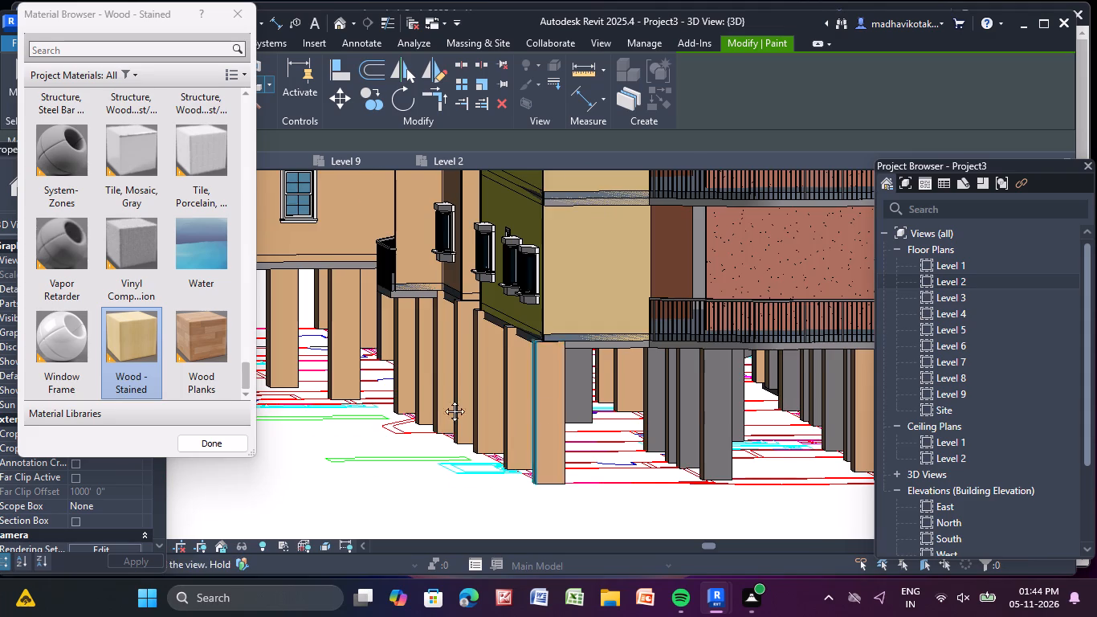
pyautogui.moveTo(442, 399); pyautogui.dragTo(409, 392, button='middle')
pyautogui.scroll(9, 459, 398)
pyautogui.click(430, 322)
# Paint the front column at the near end of the cream block's long balcony and the grey columns behind it with Wood - Stained.
pyautogui.scroll(-4, 468, 377)
pyautogui.moveTo(446, 374); pyautogui.dragTo(111, 253, button='middle')
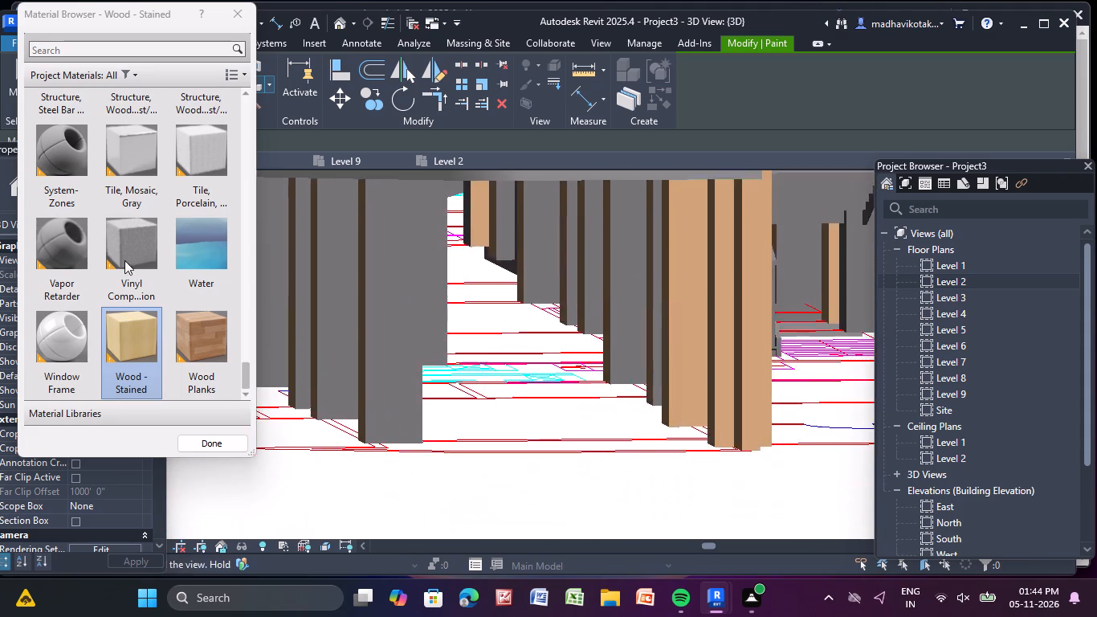
pyautogui.scroll(2, 462, 383)
pyautogui.moveTo(455, 380); pyautogui.dragTo(673, 358, button='middle')
pyautogui.scroll(-1, 454, 381)
pyautogui.click(581, 361)
pyautogui.scroll(4, 502, 349)
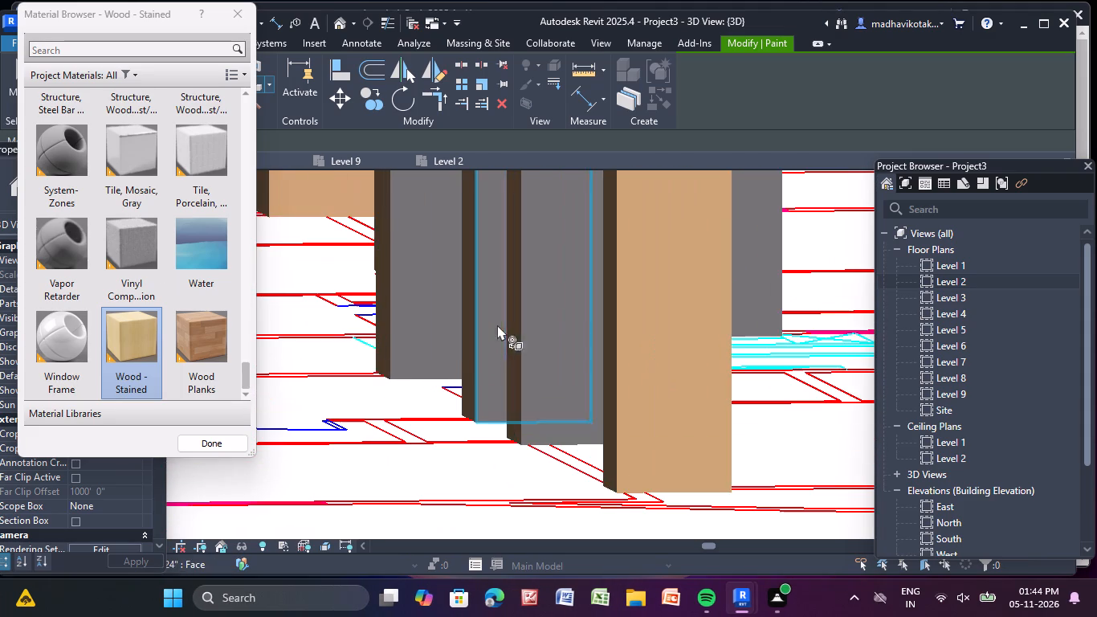
pyautogui.click(531, 341)
pyautogui.click(486, 337)
pyautogui.click(417, 289)
pyautogui.moveTo(388, 269); pyautogui.dragTo(166, 347, button='middle')
pyautogui.scroll(3, 495, 308)
pyautogui.click(534, 308)
# Paint the grey columns beside the painted group at the long balcony's far end with Wood - Stained.
pyautogui.scroll(-8, 534, 308)
pyautogui.moveTo(460, 349); pyautogui.dragTo(190, 416, button='middle')
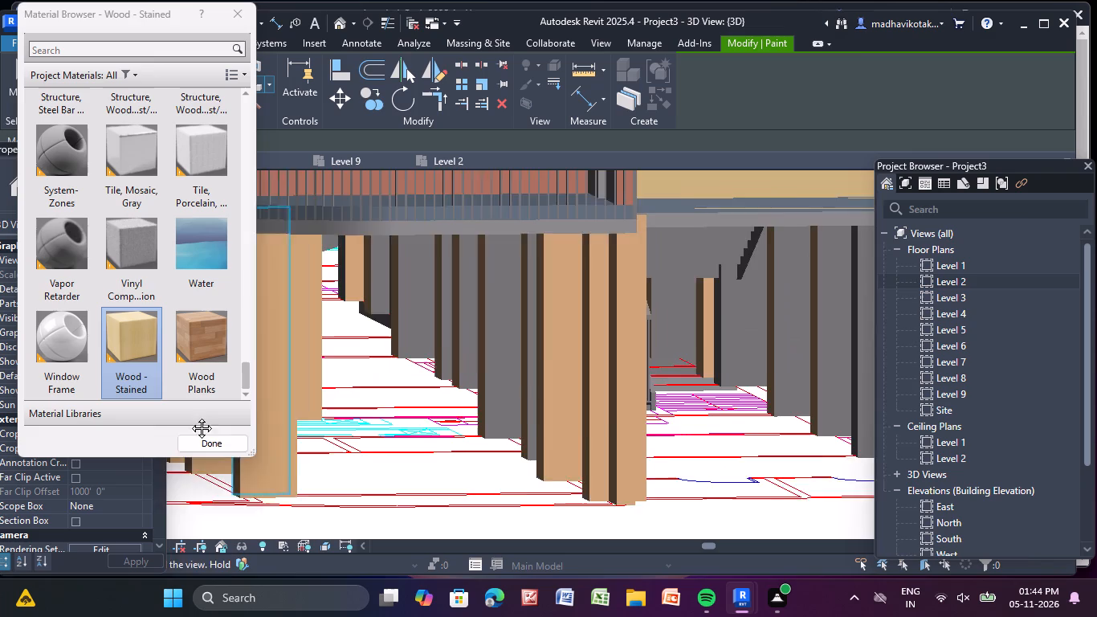
pyautogui.moveTo(190, 416); pyautogui.dragTo(167, 416, button='middle')
pyautogui.scroll(4, 425, 369)
pyautogui.click(492, 355)
pyautogui.click(492, 355)
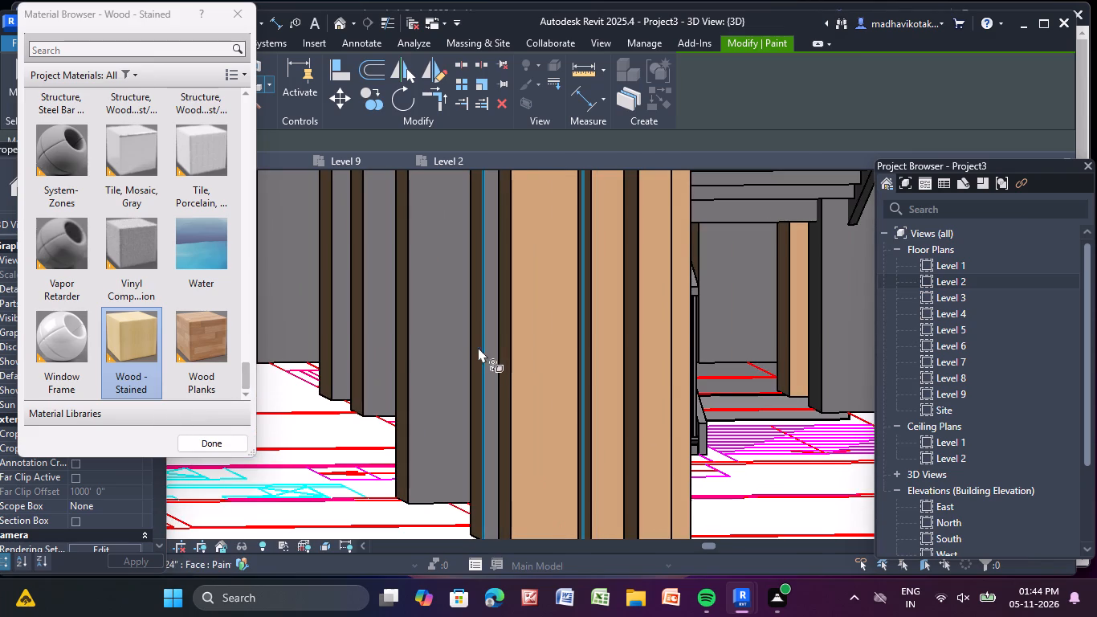
pyautogui.scroll(10, 484, 351)
pyautogui.moveTo(487, 351); pyautogui.dragTo(500, 319, button='middle')
pyautogui.click(503, 308)
pyautogui.click(387, 342)
# Paint the remaining inner grey columns receding behind the long balcony's front row with Wood - Stained.
pyautogui.scroll(-6, 377, 342)
pyautogui.moveTo(384, 345); pyautogui.dragTo(635, 437, button='middle')
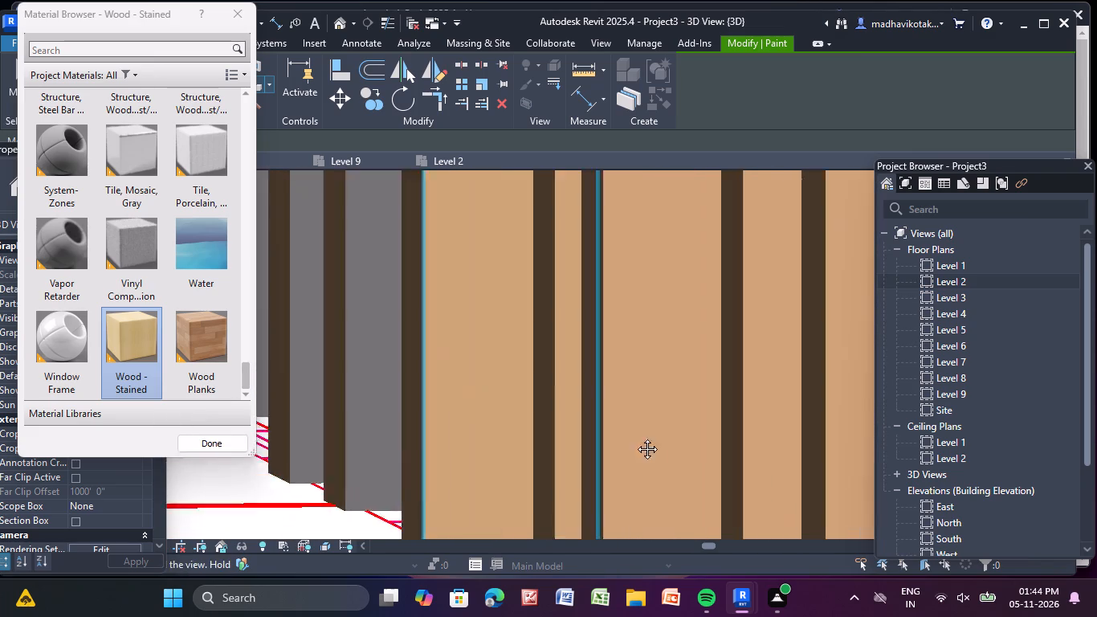
pyautogui.moveTo(635, 437); pyautogui.dragTo(738, 456, button='middle')
pyautogui.click(589, 393)
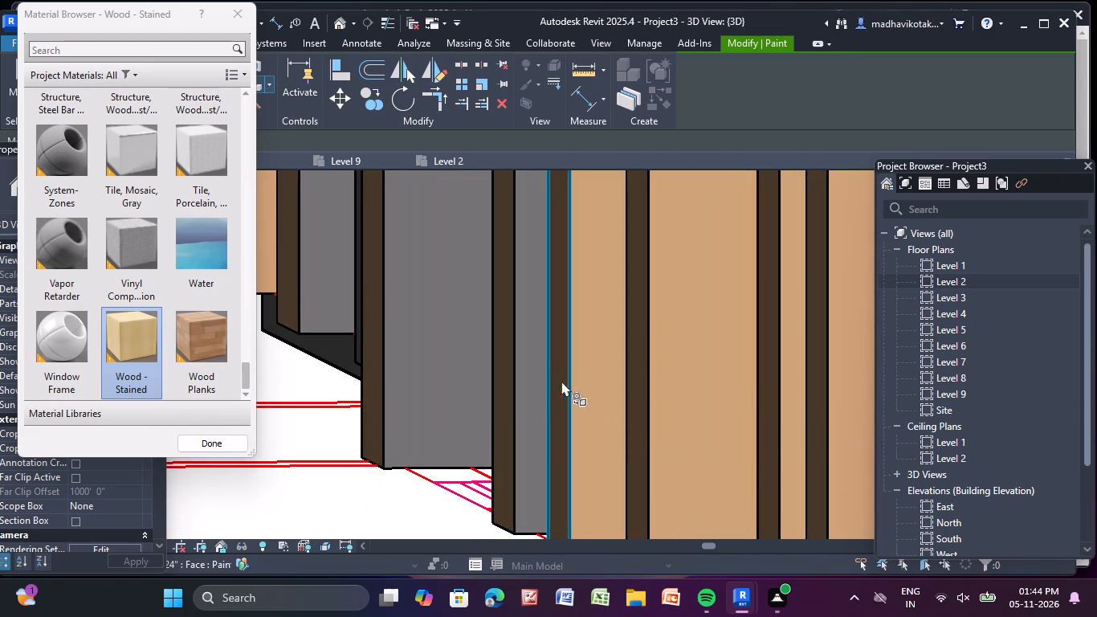
pyautogui.click(547, 378)
pyautogui.click(536, 374)
pyautogui.click(439, 278)
pyautogui.scroll(-1, 436, 276)
pyautogui.moveTo(436, 276); pyautogui.dragTo(561, 416, button='middle')
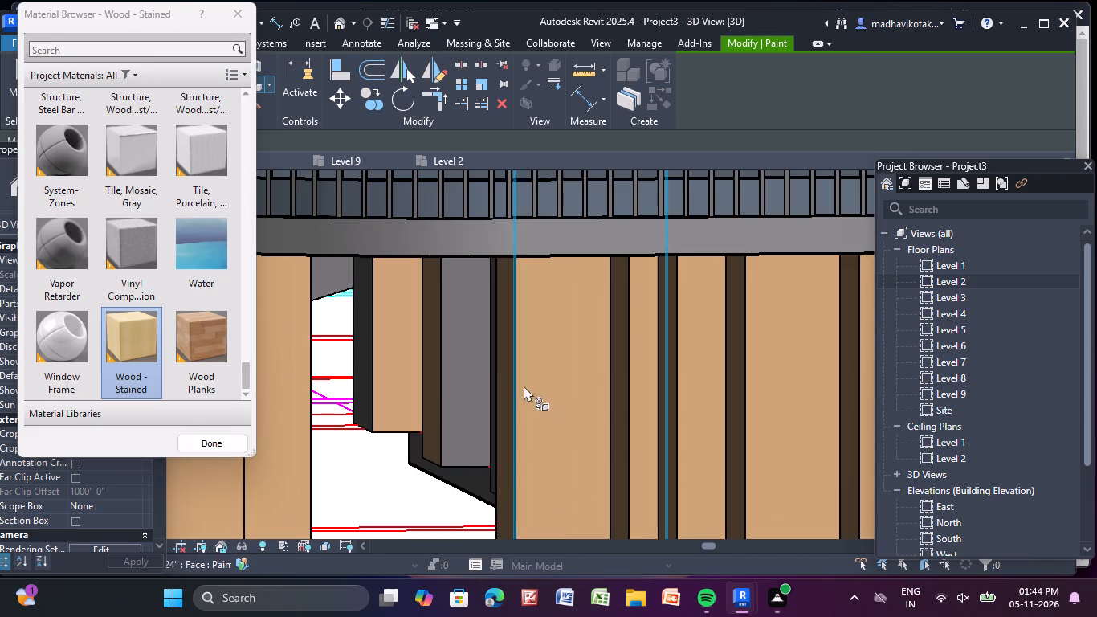
pyautogui.click(480, 357)
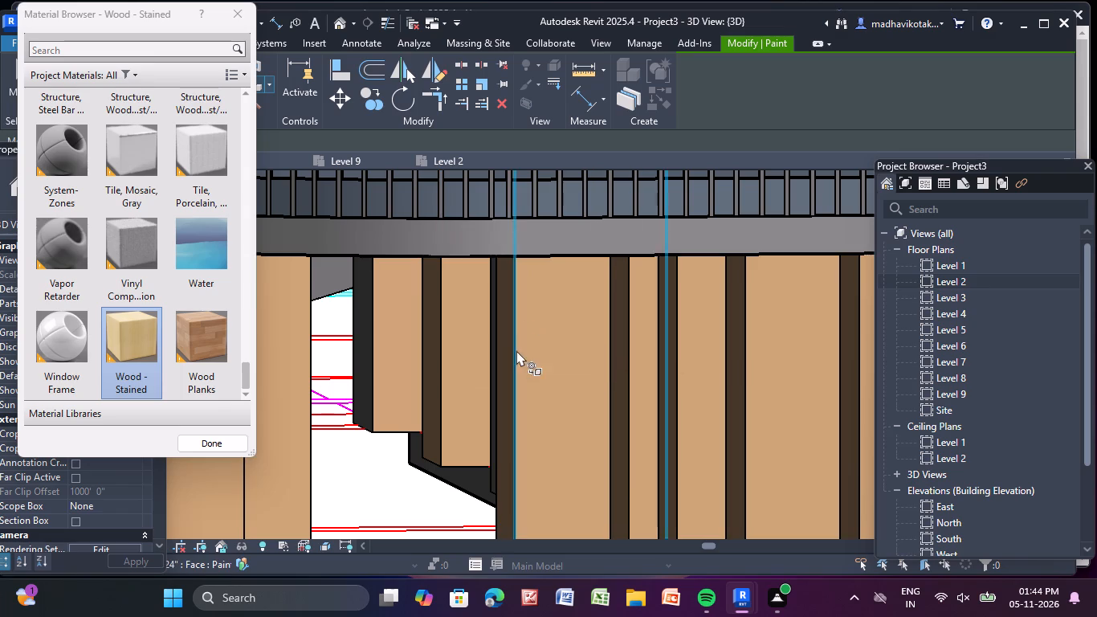
# Paint the grey column beneath the stair and the front and side faces of the column beside it with Wood - Stained.
pyautogui.scroll(-4, 496, 362)
pyautogui.moveTo(495, 394); pyautogui.dragTo(191, 304, button='middle')
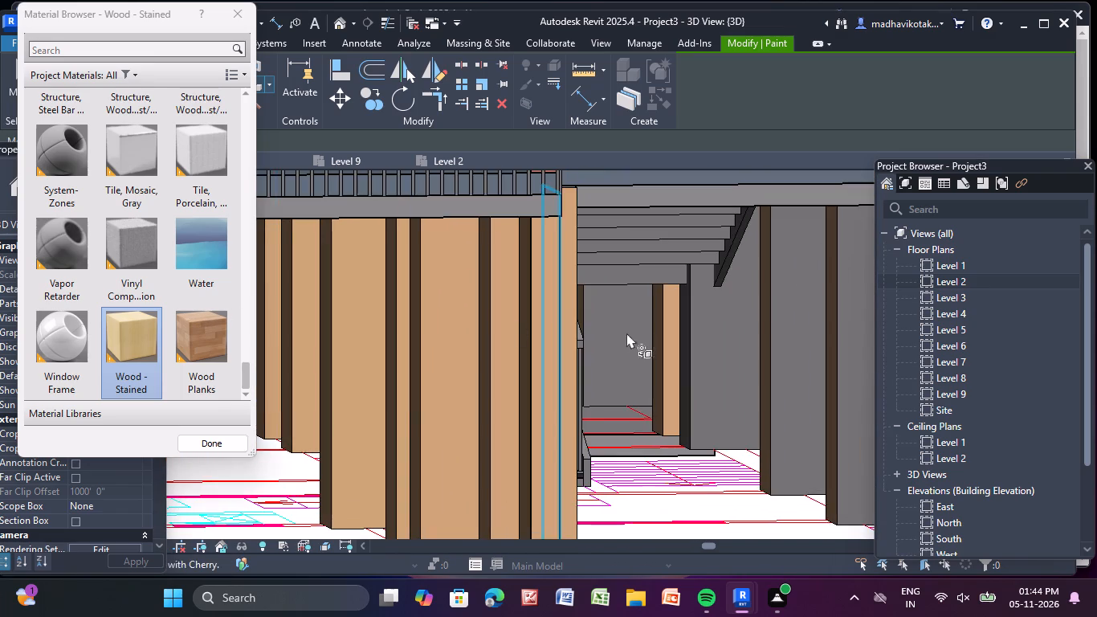
pyautogui.moveTo(627, 334); pyautogui.dragTo(398, 292, button='middle')
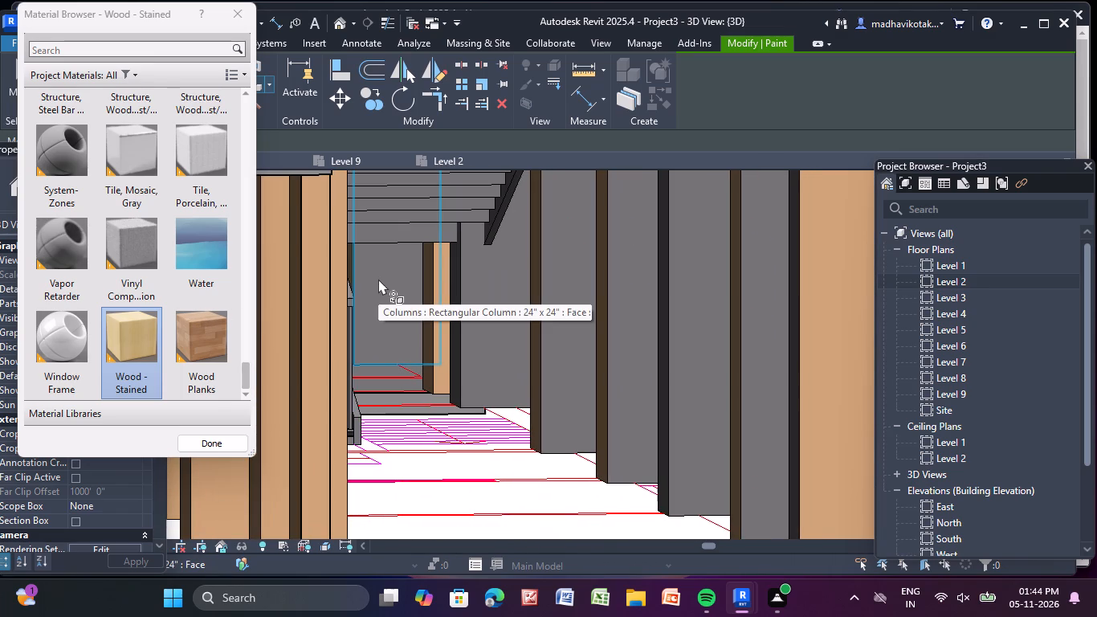
pyautogui.click(378, 279)
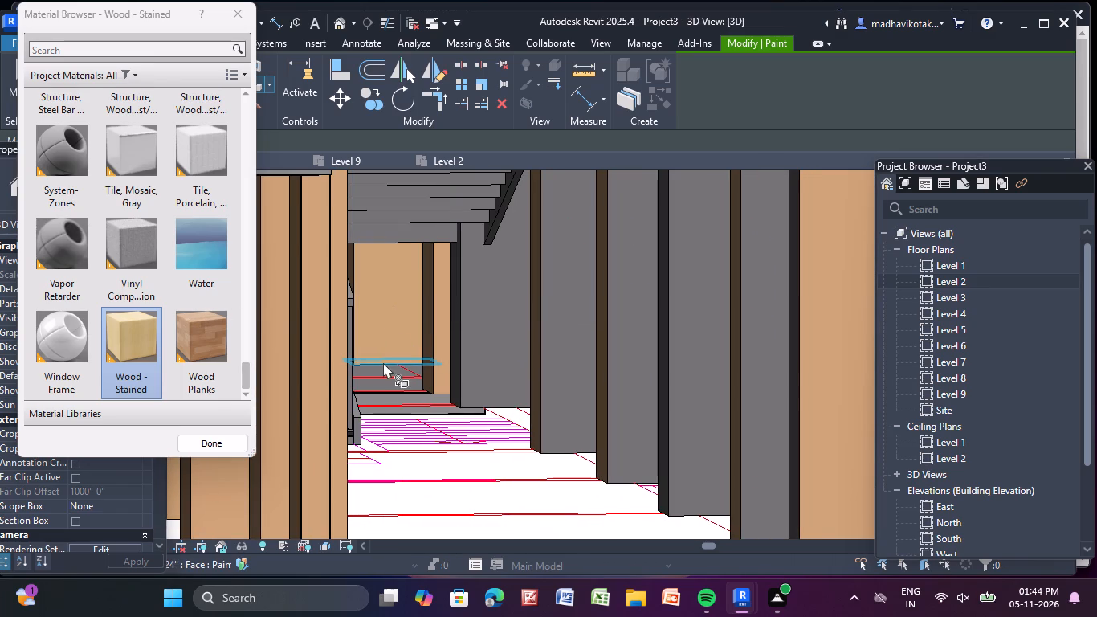
pyautogui.click(483, 328)
pyautogui.scroll(15, 475, 330)
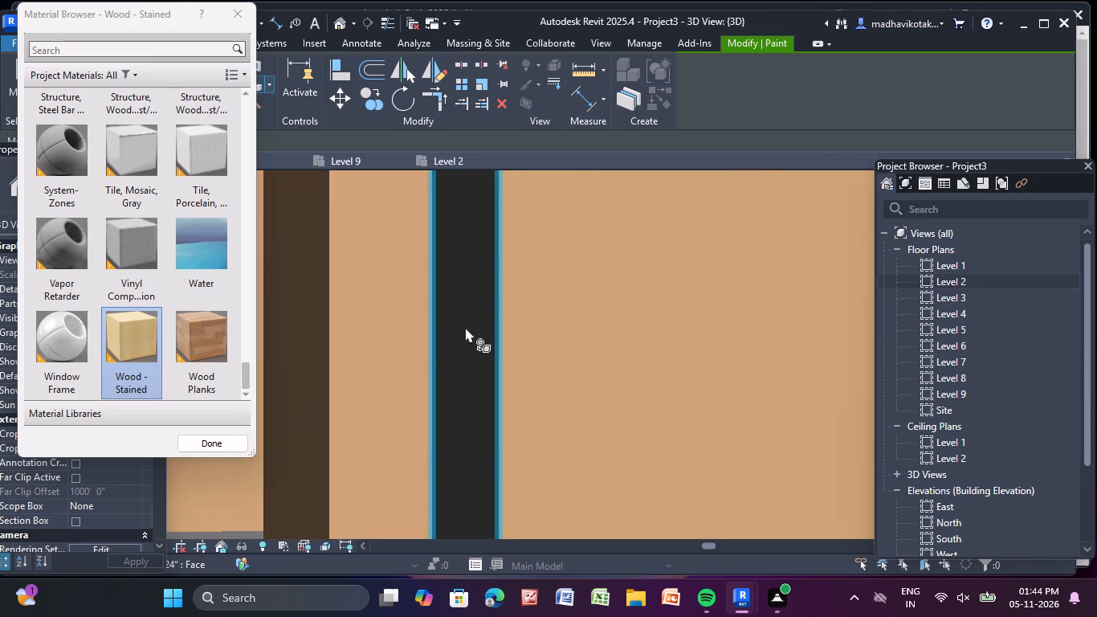
pyautogui.click(477, 316)
pyautogui.scroll(-12, 477, 316)
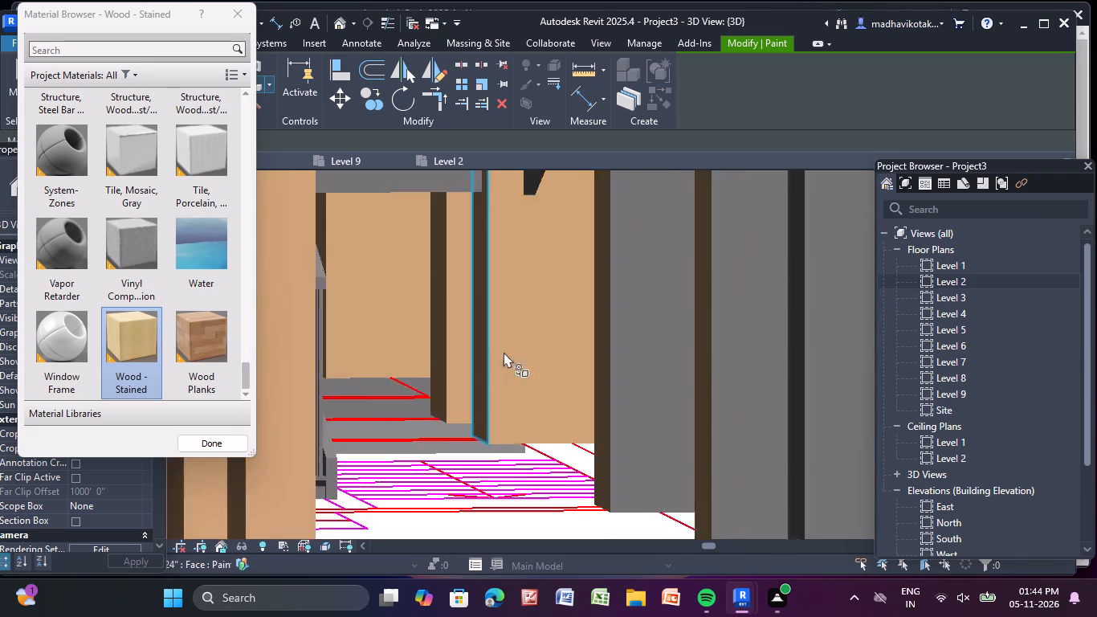
# Paint the front and side faces of the next grey column in the row approaching the cream block's corner with Wood - Stained.
pyautogui.moveTo(515, 358); pyautogui.dragTo(274, 263, button='middle')
pyautogui.click(371, 281)
pyautogui.scroll(7, 339, 288)
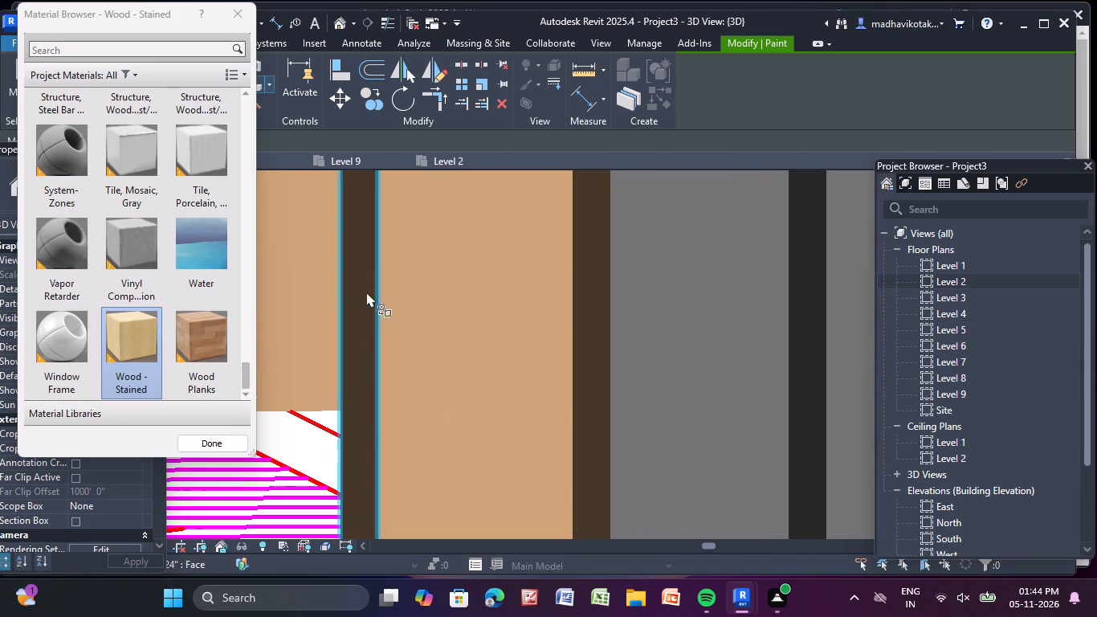
pyautogui.click(359, 284)
pyautogui.scroll(-5, 406, 324)
# Paint the front and side faces of the following two grey columns in that row with Wood - Stained.
pyautogui.moveTo(420, 345); pyautogui.dragTo(234, 243, button='middle')
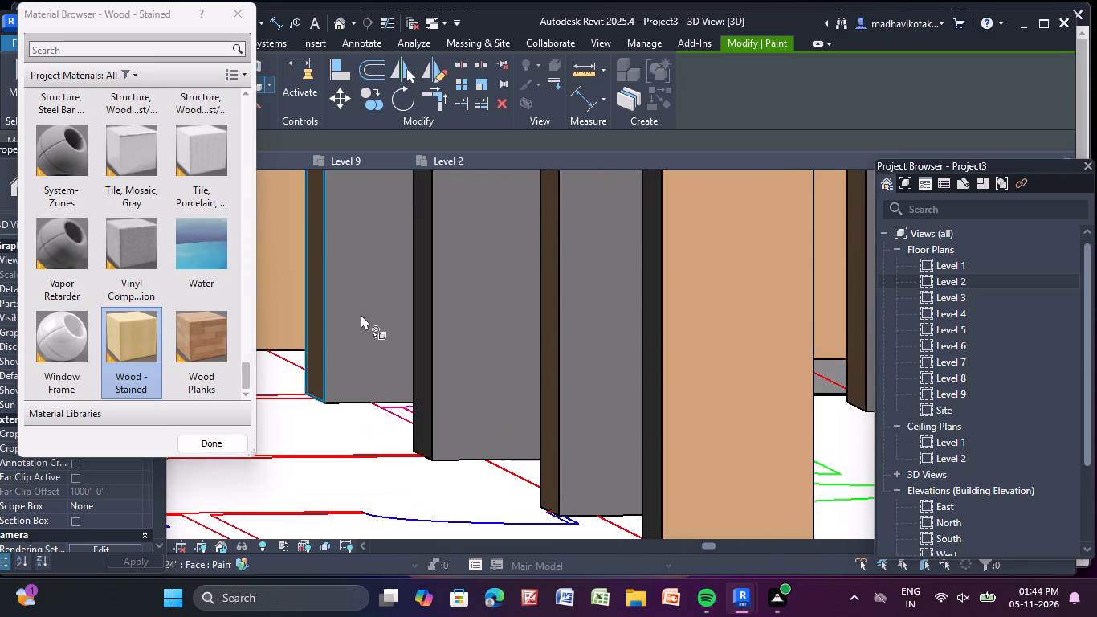
pyautogui.scroll(2, 361, 315)
pyautogui.doubleClick(361, 315)
pyautogui.scroll(5, 325, 316)
pyautogui.click(296, 307)
pyautogui.scroll(-5, 296, 307)
pyautogui.moveTo(488, 333); pyautogui.dragTo(471, 342)
pyautogui.scroll(8, 421, 358)
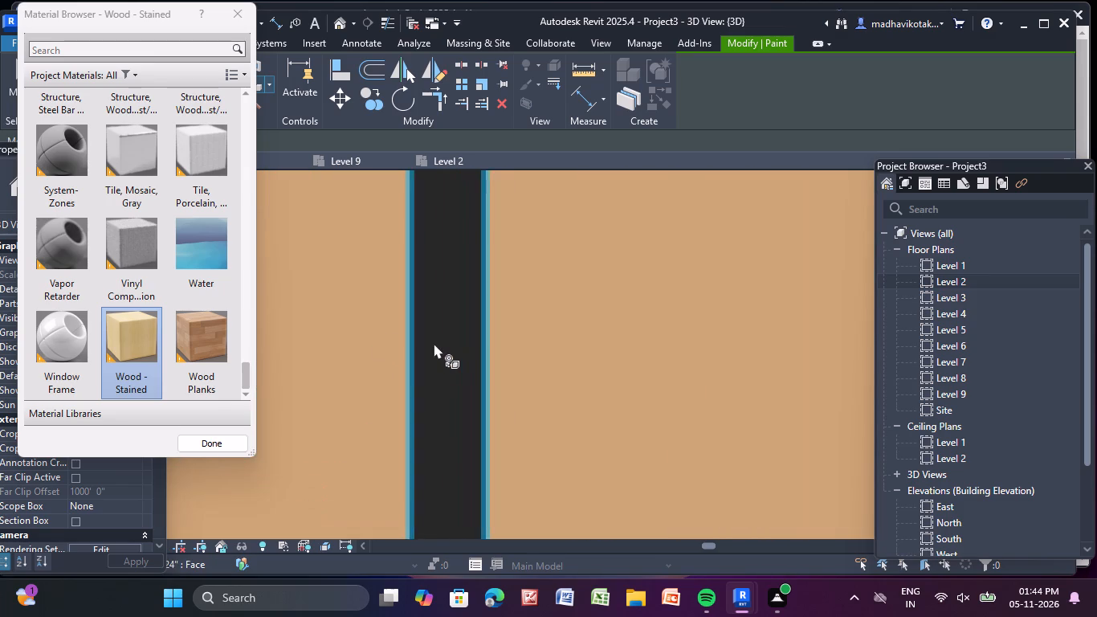
pyautogui.click(434, 343)
pyautogui.scroll(1, 451, 364)
pyautogui.scroll(-12, 451, 365)
# Paint the last grey column behind the cream block's corner column and the unpainted side faces beside it with Wood - Stained.
pyautogui.moveTo(387, 356); pyautogui.dragTo(283, 316, button='middle')
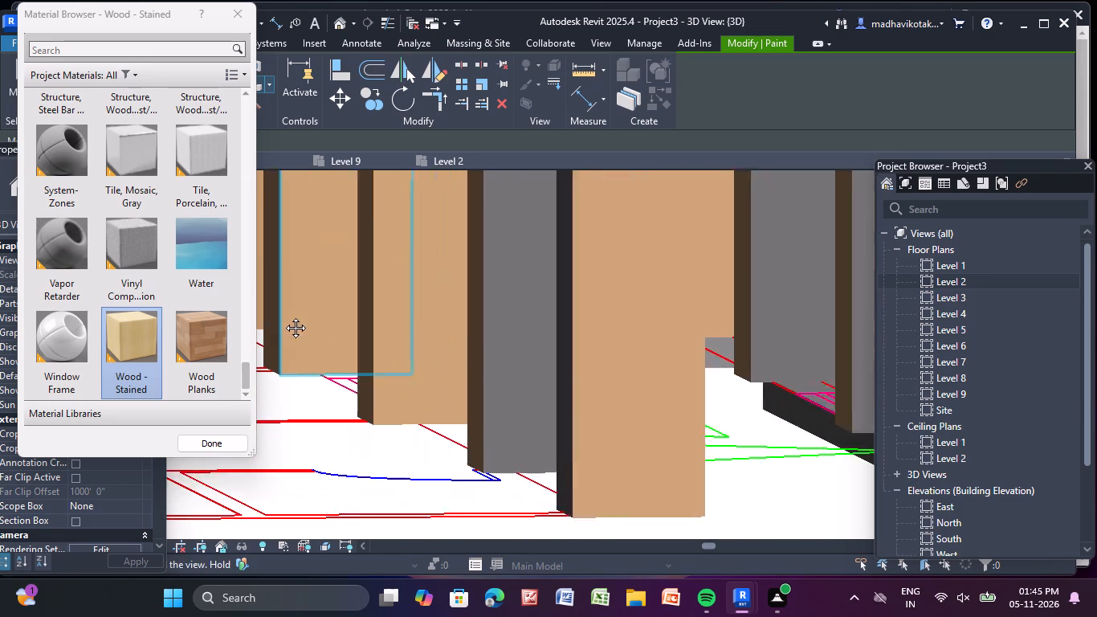
pyautogui.moveTo(283, 316); pyautogui.dragTo(84, 235, button='middle')
pyautogui.click(289, 282)
pyautogui.moveTo(305, 306); pyautogui.dragTo(492, 376, button='middle')
pyautogui.scroll(-1, 516, 380)
pyautogui.scroll(5, 400, 336)
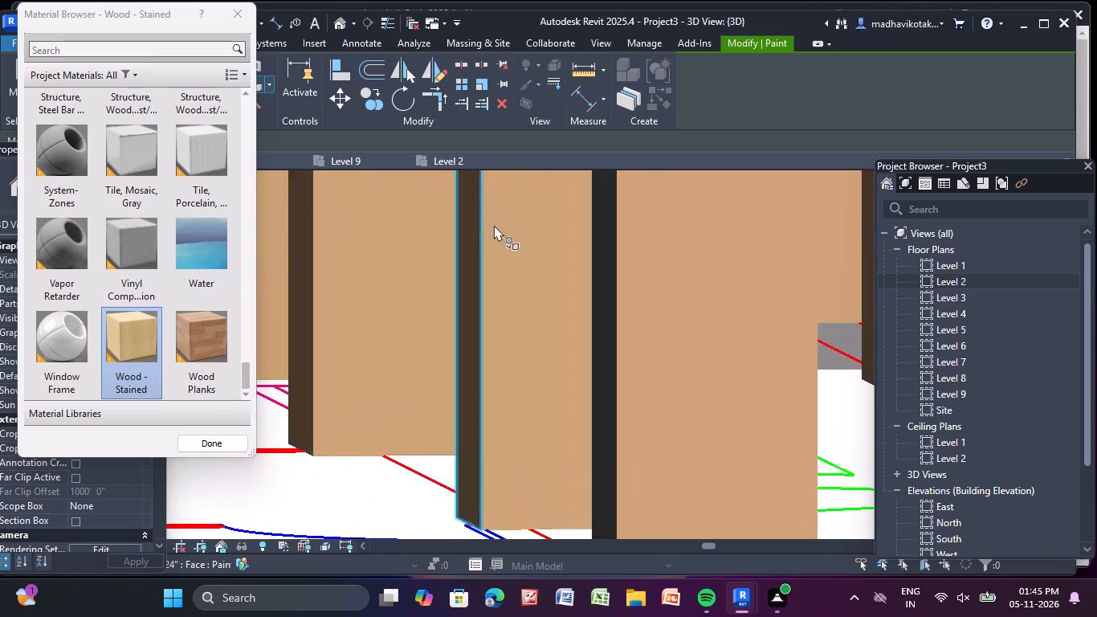
pyautogui.scroll(5, 494, 225)
pyautogui.click(675, 284)
pyautogui.click(668, 282)
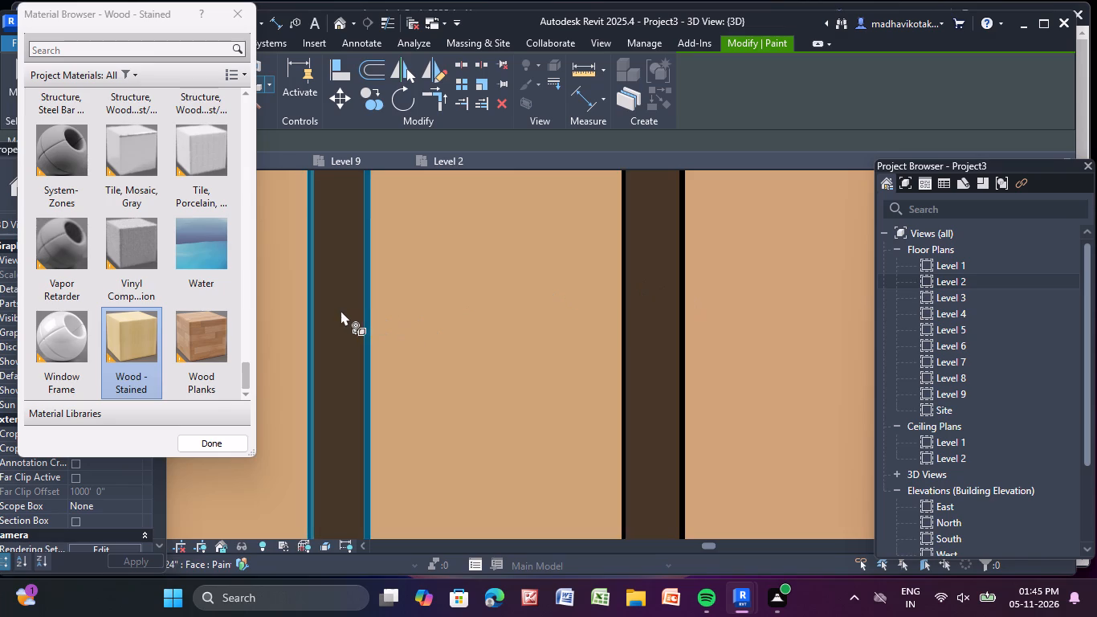
pyautogui.click(341, 310)
# Paint the front and side faces of the grey column directly behind the red block's corner column with Wood - Stained.
pyautogui.scroll(-14, 349, 314)
pyautogui.moveTo(516, 337); pyautogui.dragTo(338, 377, button='middle')
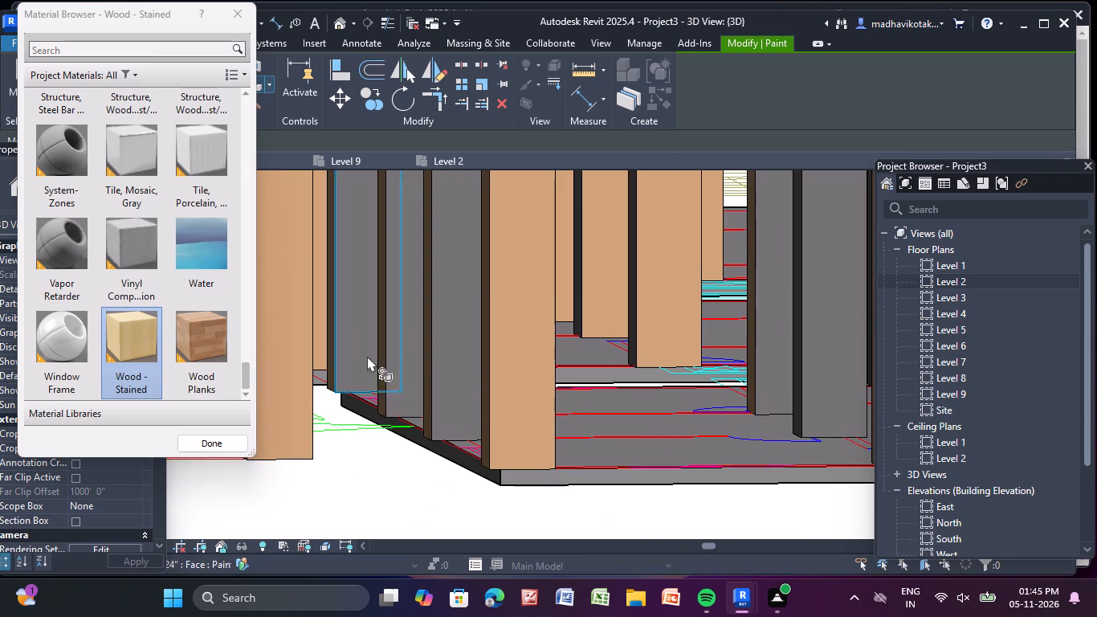
pyautogui.click(442, 341)
pyautogui.scroll(16, 431, 337)
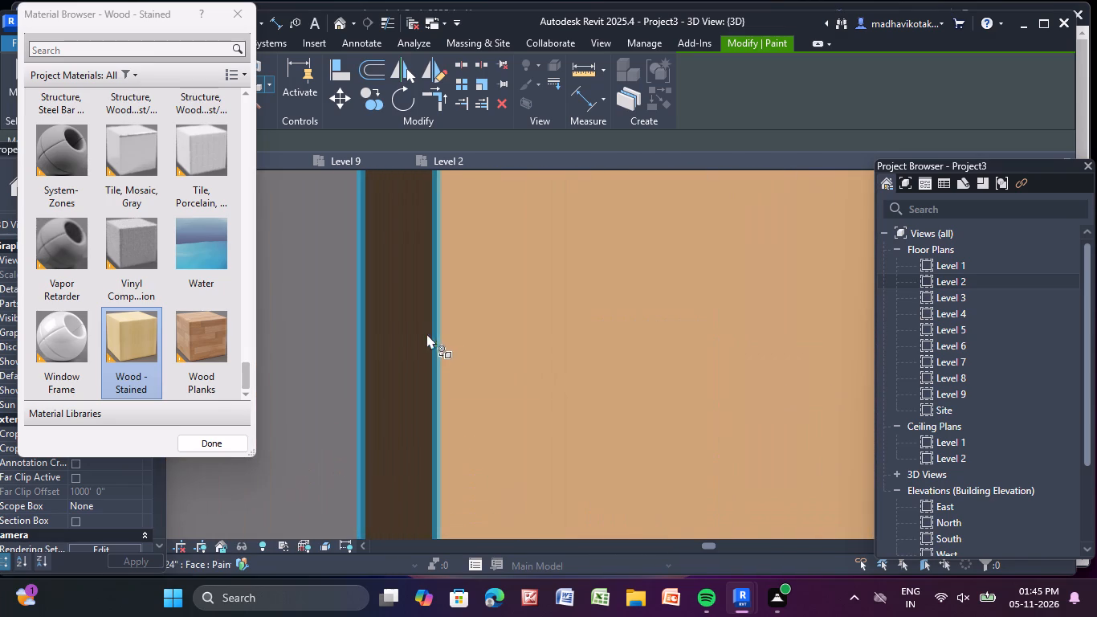
pyautogui.click(407, 321)
pyautogui.scroll(-4, 407, 321)
# Paint the remaining two grey columns along the slab edge under the dark wall, including their side faces, with Wood - Stained.
pyautogui.moveTo(407, 331); pyautogui.dragTo(642, 395, button='middle')
pyautogui.click(521, 344)
pyautogui.scroll(4, 353, 312)
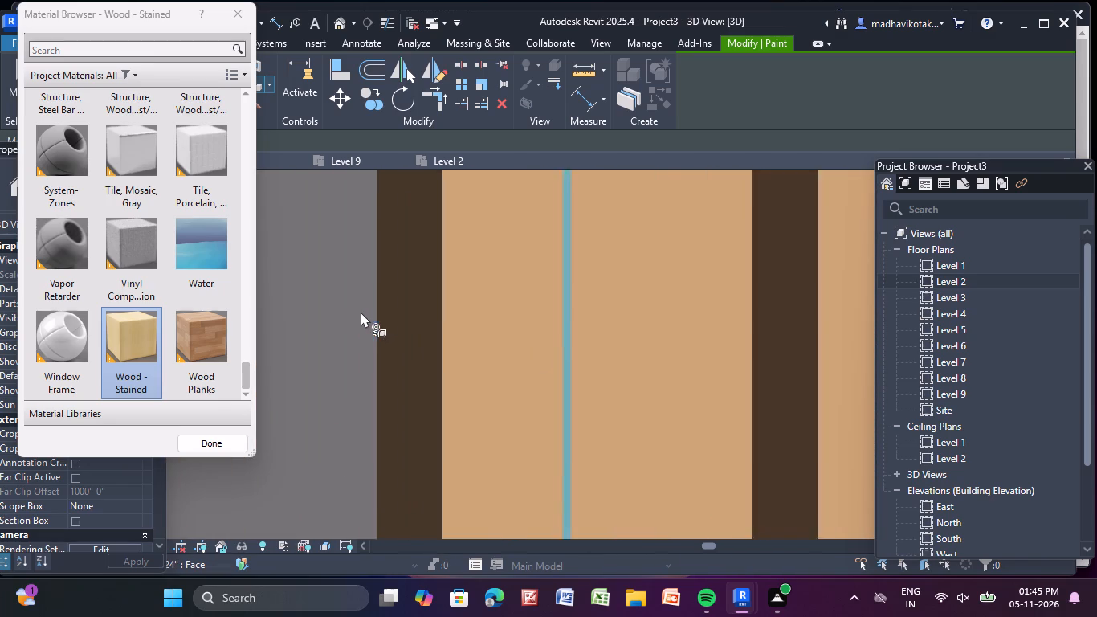
pyautogui.scroll(4, 361, 312)
pyautogui.click(389, 308)
pyautogui.click(431, 322)
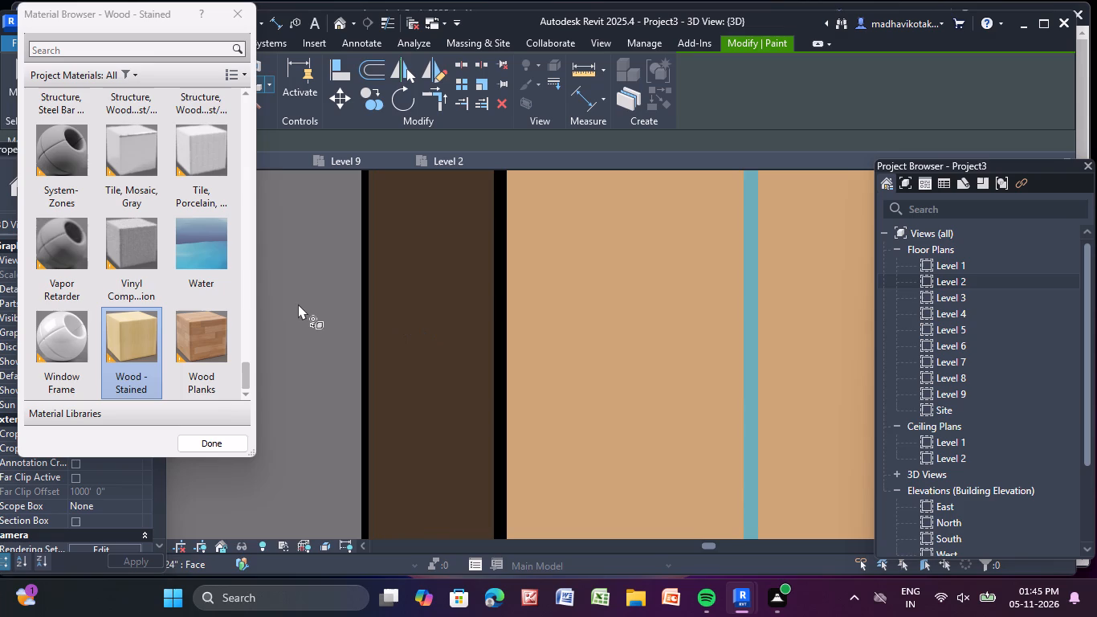
pyautogui.click(300, 304)
pyautogui.scroll(-8, 300, 304)
pyautogui.moveTo(300, 304); pyautogui.dragTo(697, 405, button='middle')
pyautogui.scroll(5, 558, 375)
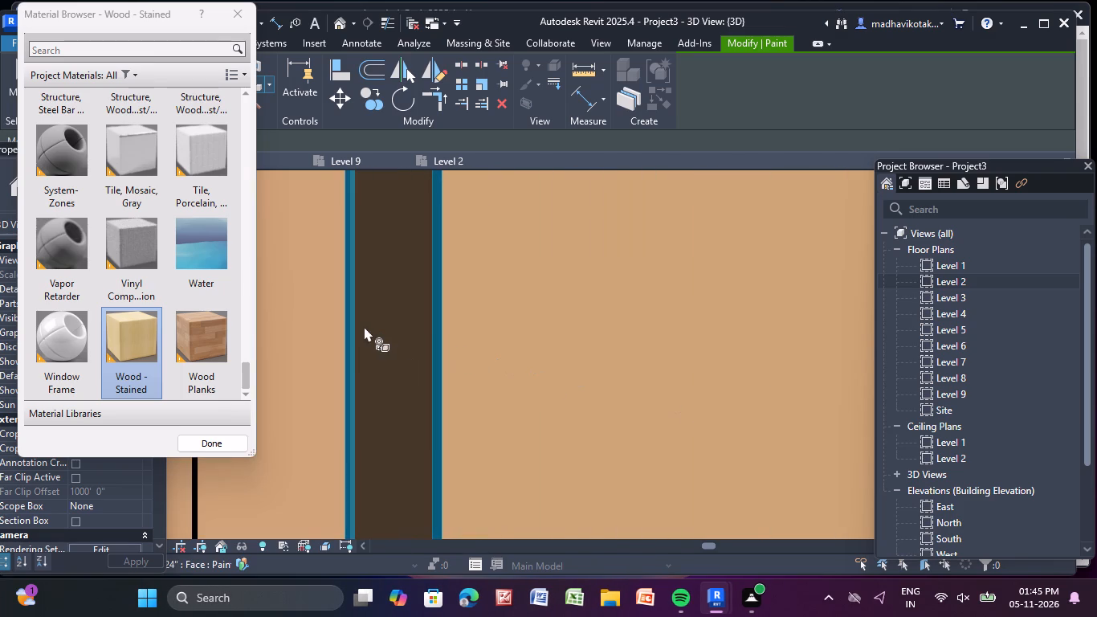
pyautogui.click(386, 337)
pyautogui.scroll(-20, 388, 337)
pyautogui.scroll(-3, 388, 337)
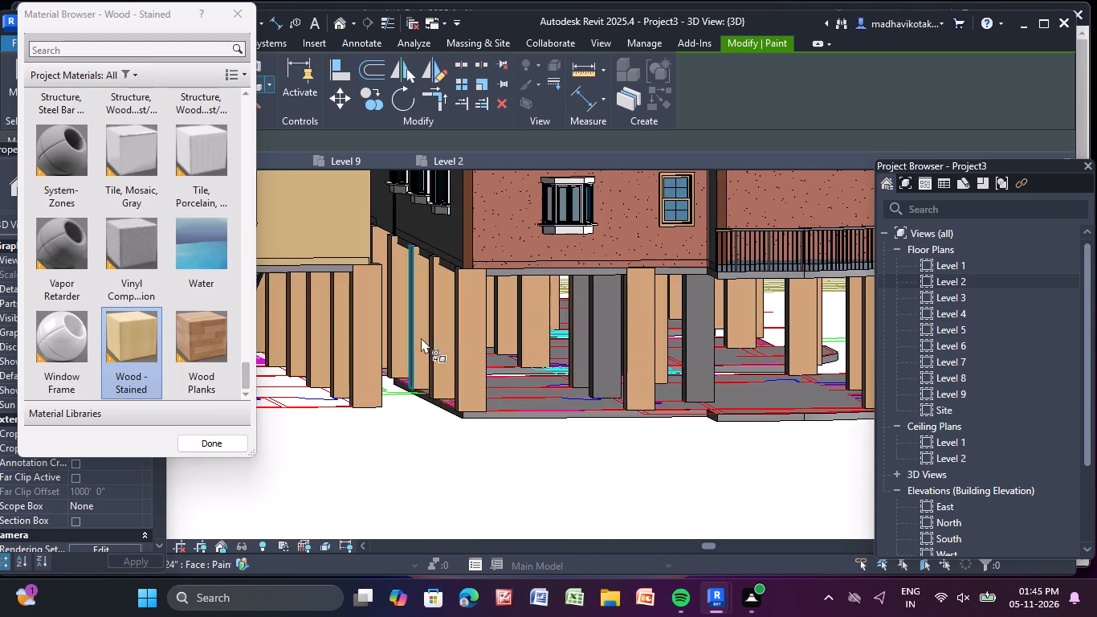
# Paint the two overlapping grey columns below the red block's bay window with Wood - Stained, including the rear column's side face.
pyautogui.moveTo(421, 338); pyautogui.dragTo(304, 407, button='middle')
pyautogui.scroll(3, 485, 411)
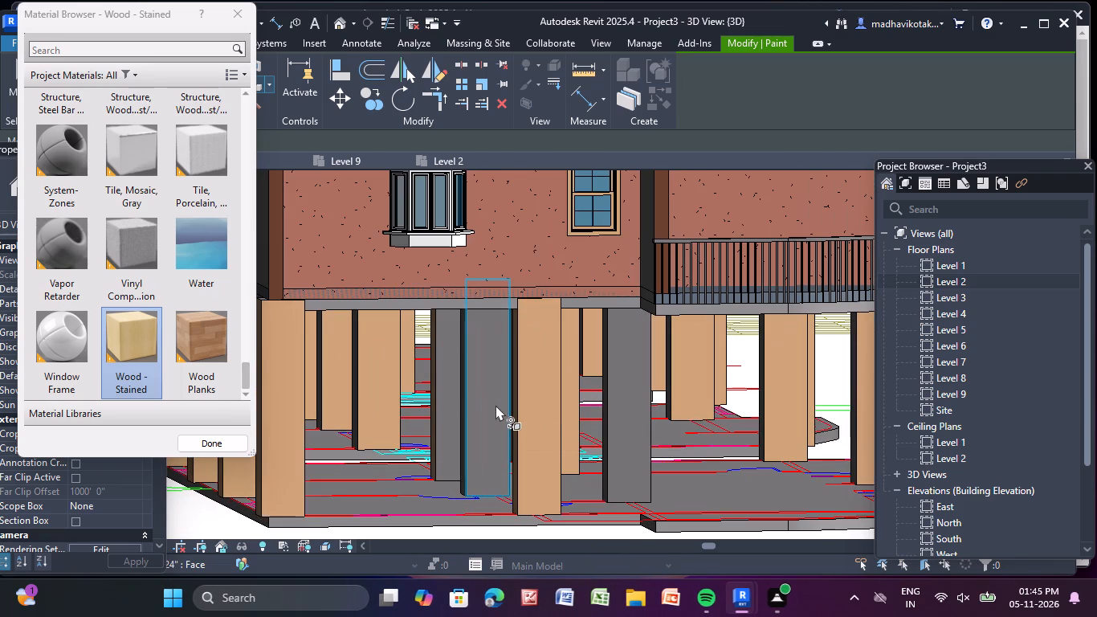
pyautogui.click(495, 405)
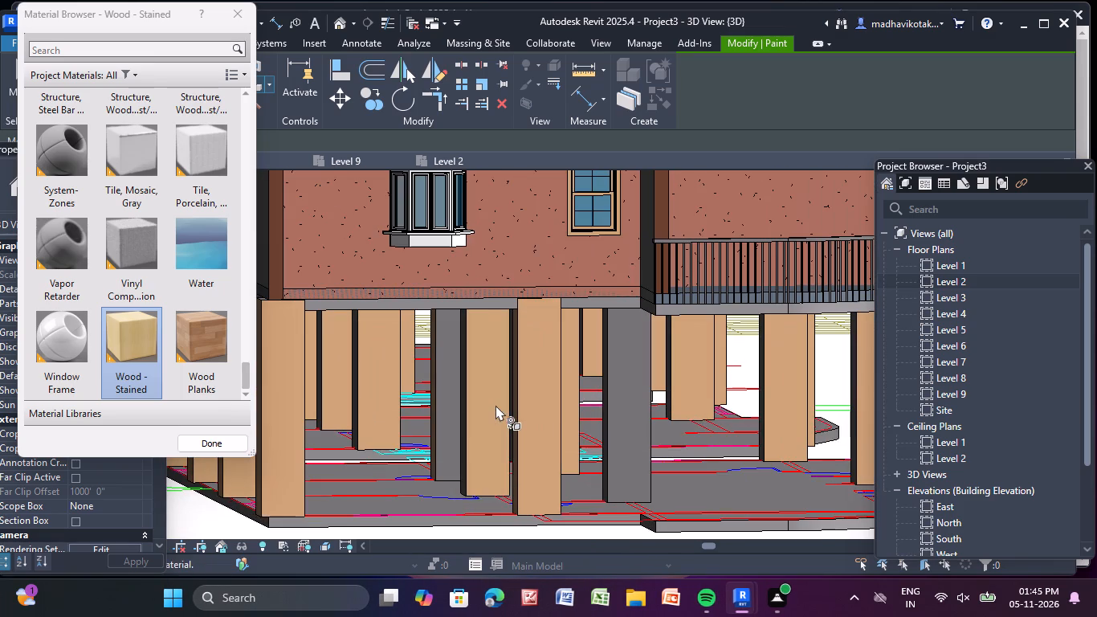
pyautogui.scroll(6, 450, 390)
pyautogui.click(442, 383)
pyautogui.scroll(5, 416, 370)
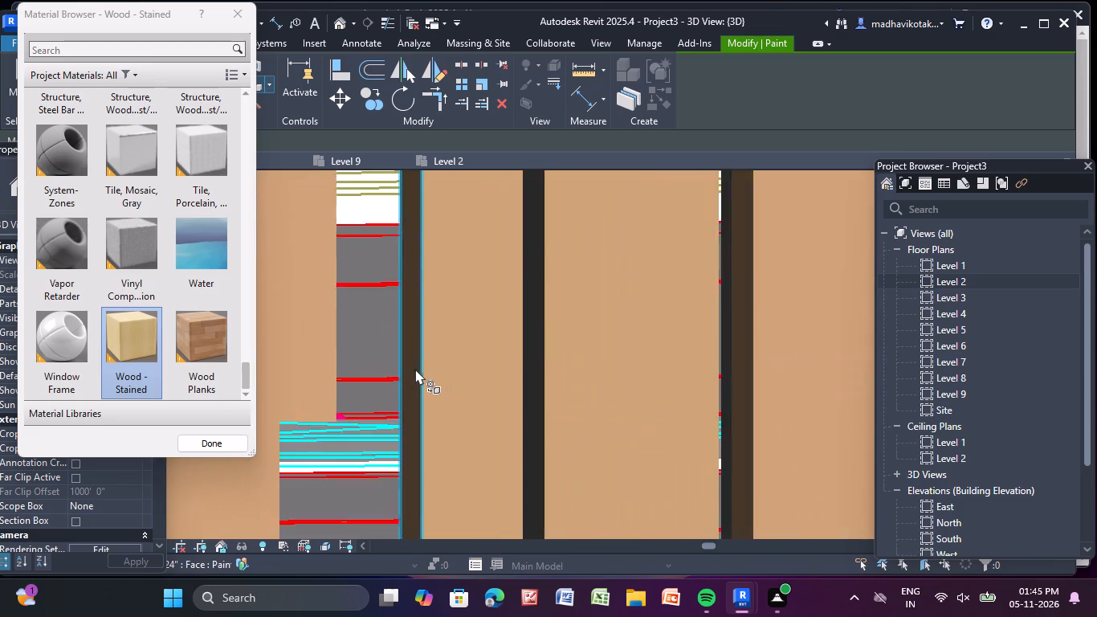
pyautogui.scroll(3, 415, 369)
pyautogui.click(408, 361)
pyautogui.scroll(-5, 426, 372)
# Paint the remaining dark side faces of the columns below the red block's bay window with Wood - Stained.
pyautogui.moveTo(434, 371); pyautogui.dragTo(380, 305, button='middle')
pyautogui.scroll(3, 440, 376)
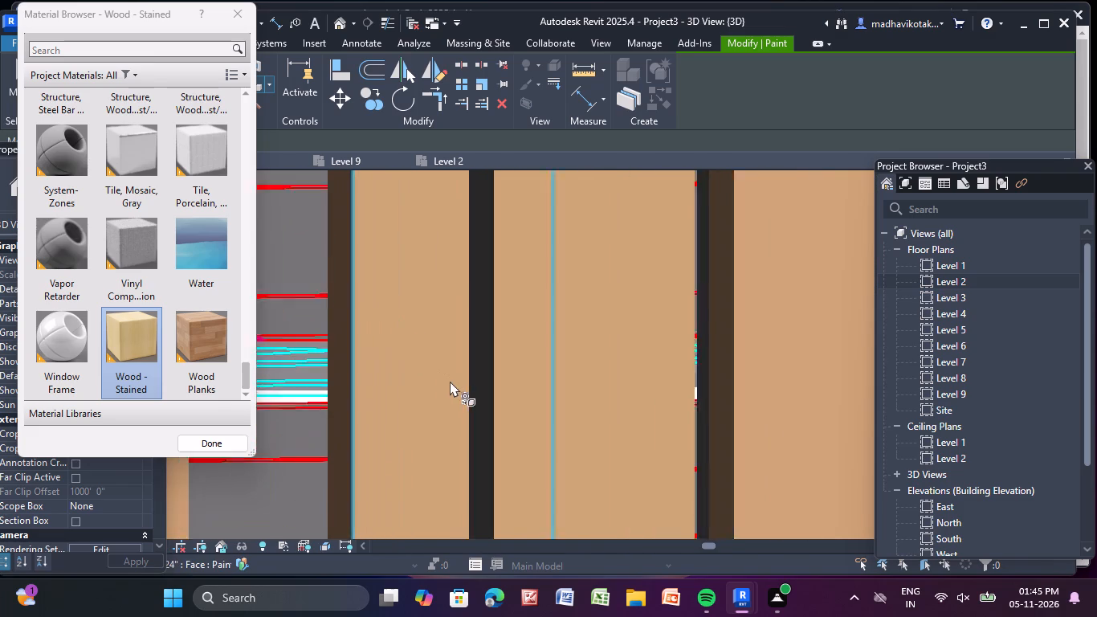
pyautogui.scroll(5, 450, 381)
pyautogui.click(500, 374)
pyautogui.scroll(-4, 521, 374)
pyautogui.moveTo(522, 374); pyautogui.dragTo(91, 319, button='middle')
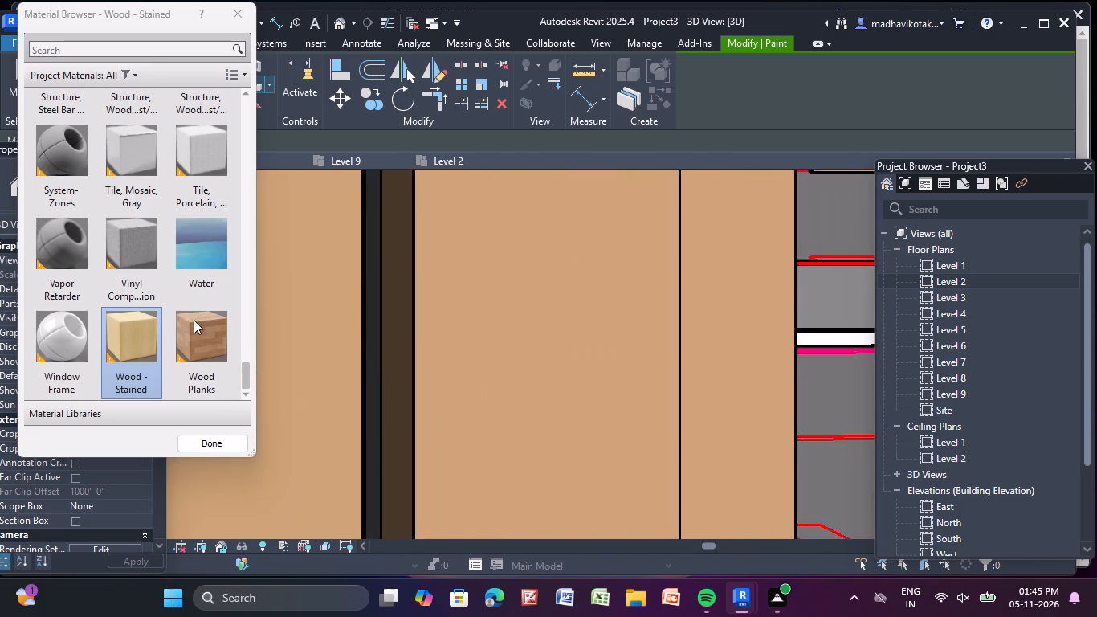
pyautogui.scroll(4, 368, 351)
pyautogui.click(394, 354)
pyautogui.click(370, 343)
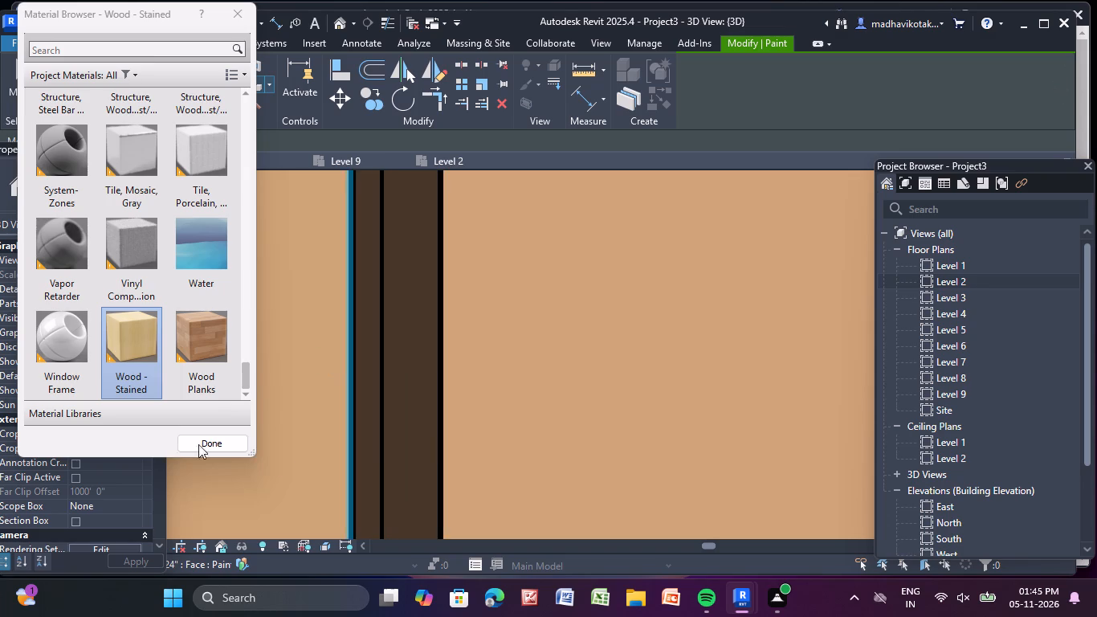
# Paint the front and side faces of the grey column near the start of the red block's balcony with Wood - Stained.
pyautogui.scroll(-11, 243, 452)
pyautogui.moveTo(525, 349); pyautogui.dragTo(80, 351, button='middle')
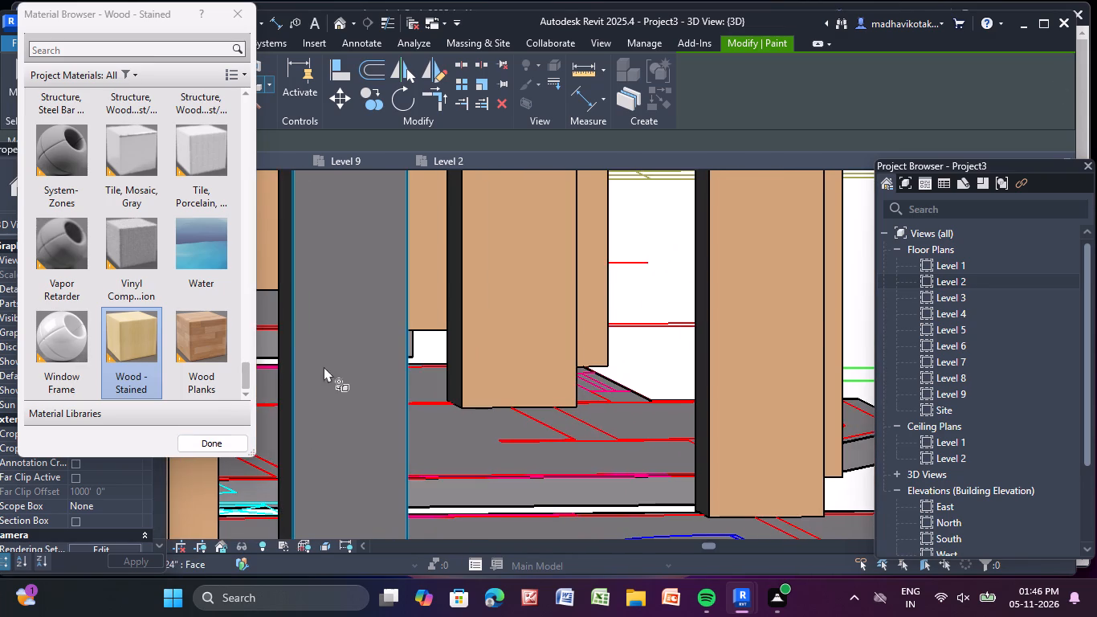
pyautogui.moveTo(390, 385); pyautogui.dragTo(573, 345, button='middle')
pyautogui.scroll(5, 573, 345)
pyautogui.click(500, 345)
pyautogui.scroll(10, 270, 397)
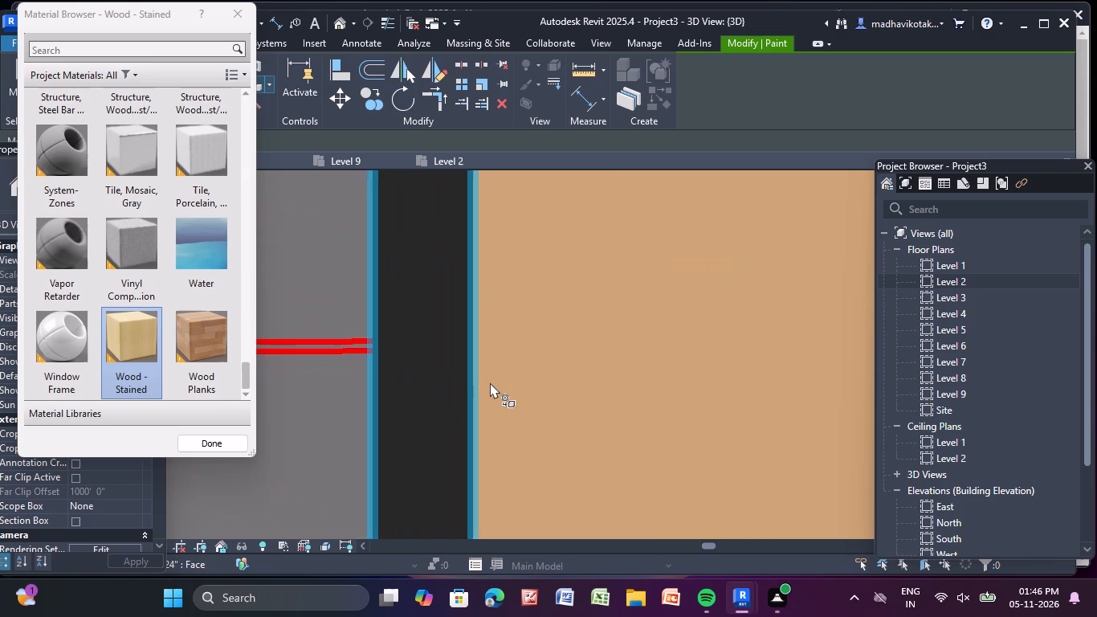
pyautogui.click(405, 378)
# Paint the inner grey columns behind the front row under the dark brown block on the building's other side with Wood - Stained.
pyautogui.scroll(-16, 424, 376)
pyautogui.moveTo(515, 394); pyautogui.dragTo(511, 392, button='middle')
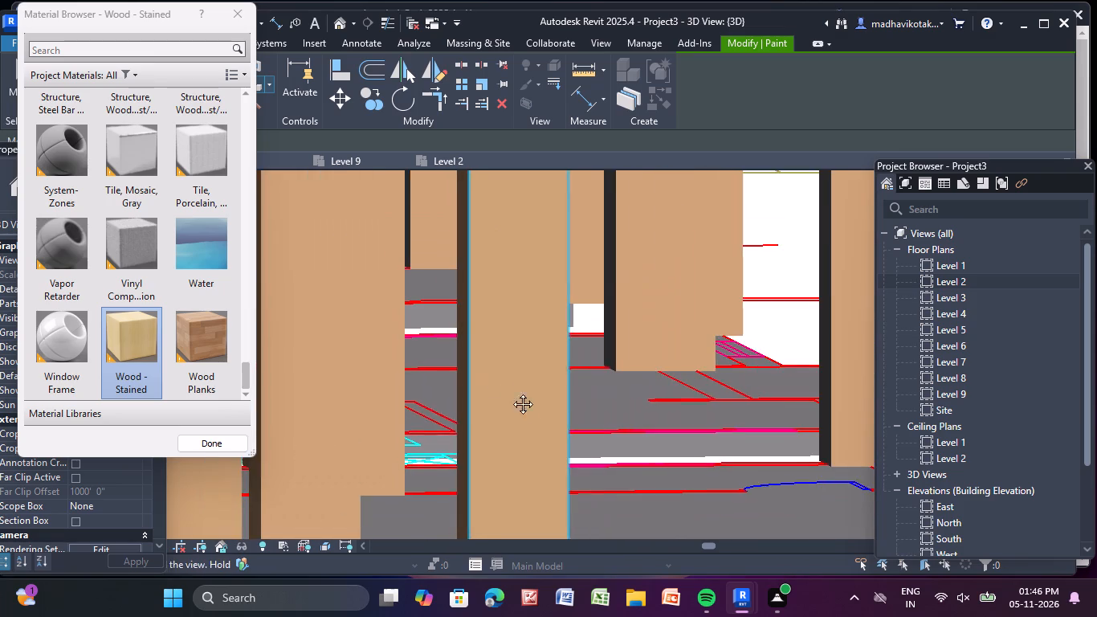
pyautogui.moveTo(511, 392); pyautogui.dragTo(250, 235, button='middle')
pyautogui.scroll(-13, 498, 304)
pyautogui.scroll(-1, 547, 362)
pyautogui.moveTo(552, 380); pyautogui.dragTo(650, 404, button='middle')
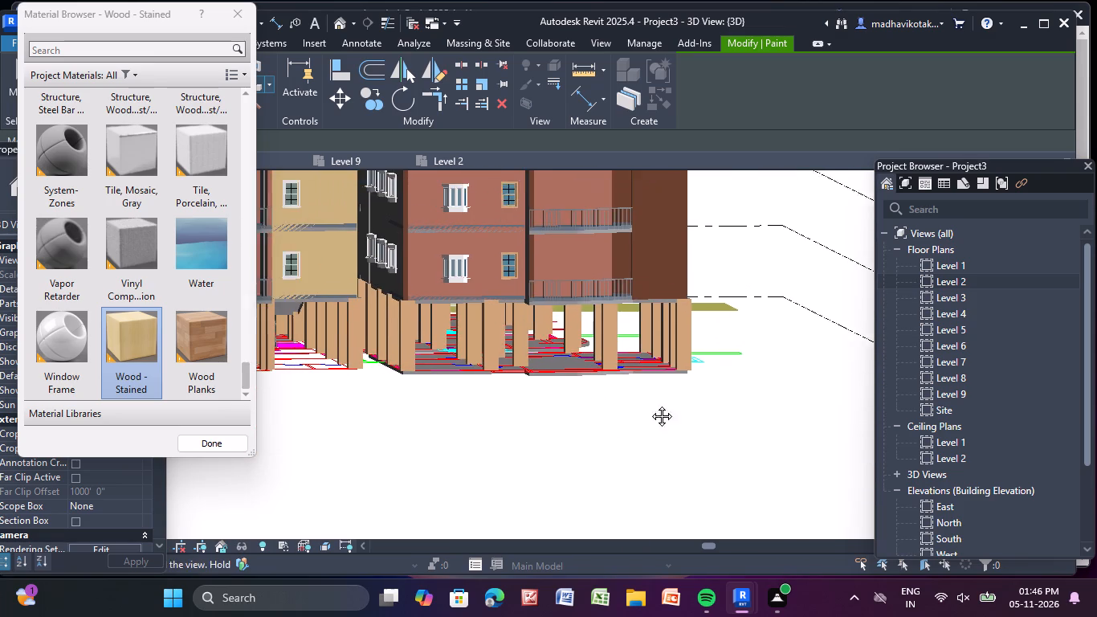
pyautogui.moveTo(650, 404); pyautogui.dragTo(655, 404, button='middle')
pyautogui.moveTo(668, 405); pyautogui.dragTo(679, 405, button='middle')
pyautogui.moveTo(316, 428); pyautogui.dragTo(781, 473, button='middle')
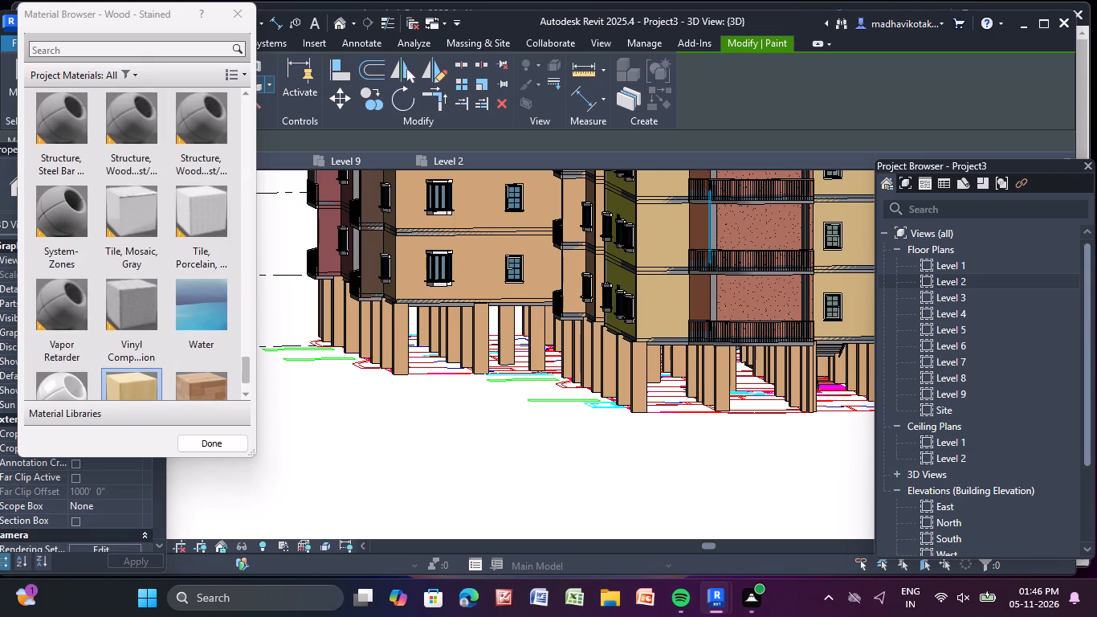
pyautogui.scroll(1, 1091, 284)
pyautogui.scroll(-3, 920, 366)
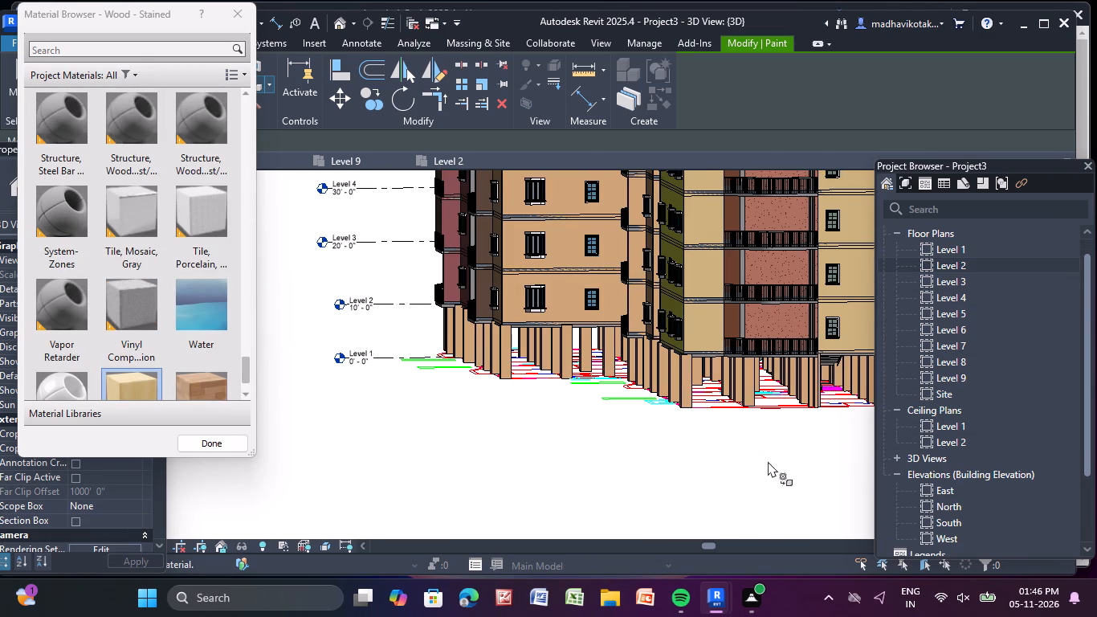
pyautogui.moveTo(755, 468); pyautogui.dragTo(603, 475, button='middle')
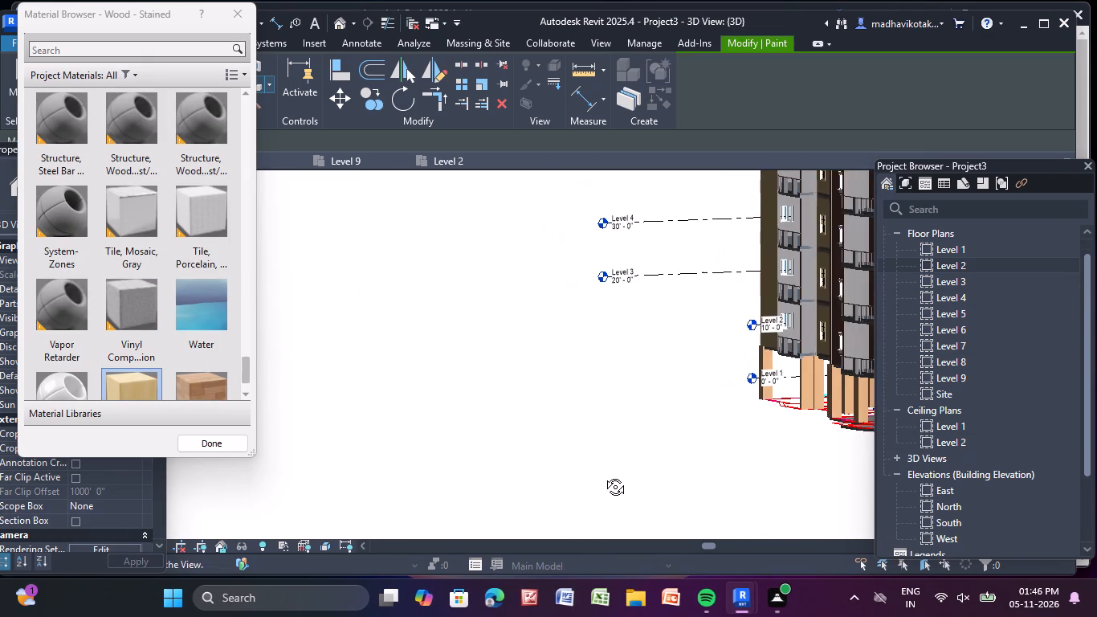
pyautogui.moveTo(603, 475); pyautogui.dragTo(410, 439, button='middle')
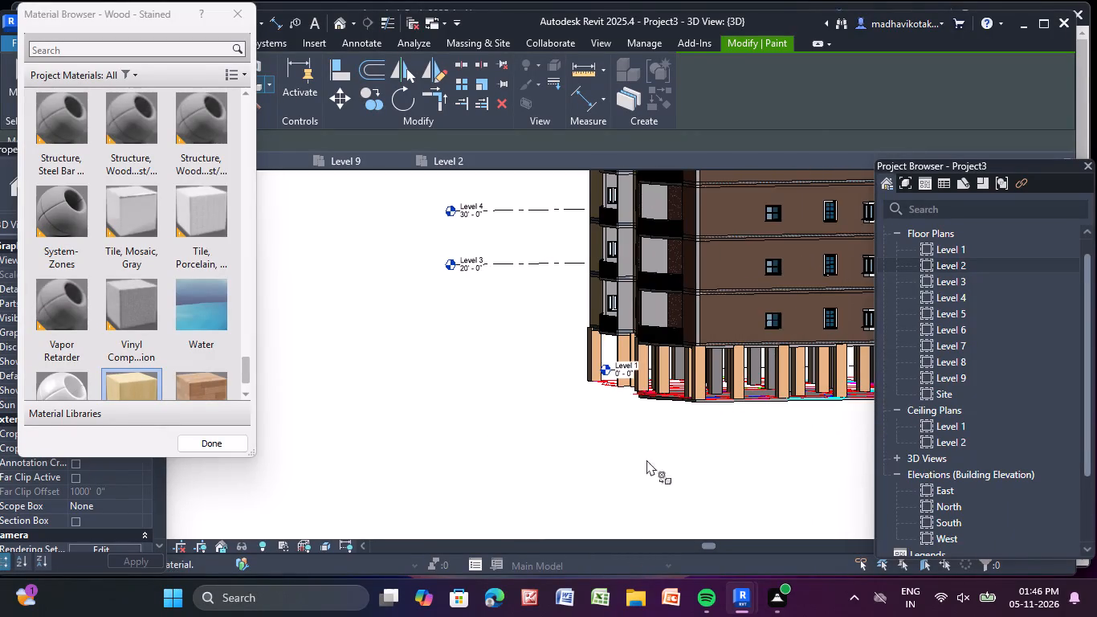
pyautogui.keyDown('shift'); pyautogui.moveTo(647, 460); pyautogui.dragTo(602, 472, button='middle'); pyautogui.keyUp('shift')
pyautogui.scroll(4, 679, 443)
pyautogui.scroll(4, 595, 366)
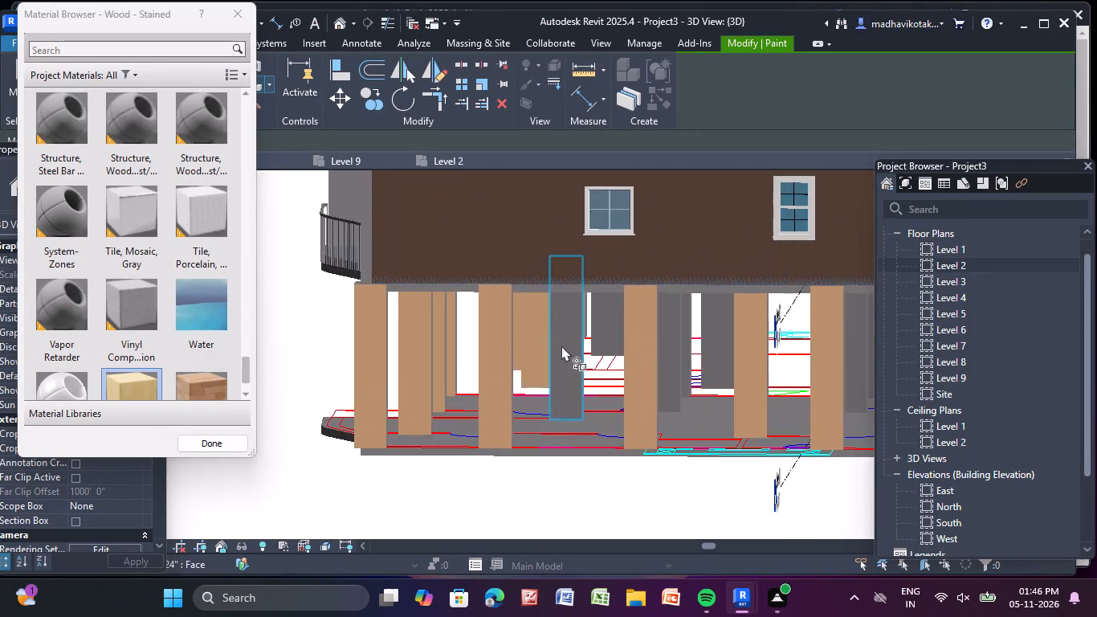
pyautogui.click(562, 345)
pyautogui.scroll(5, 585, 333)
pyautogui.click(615, 317)
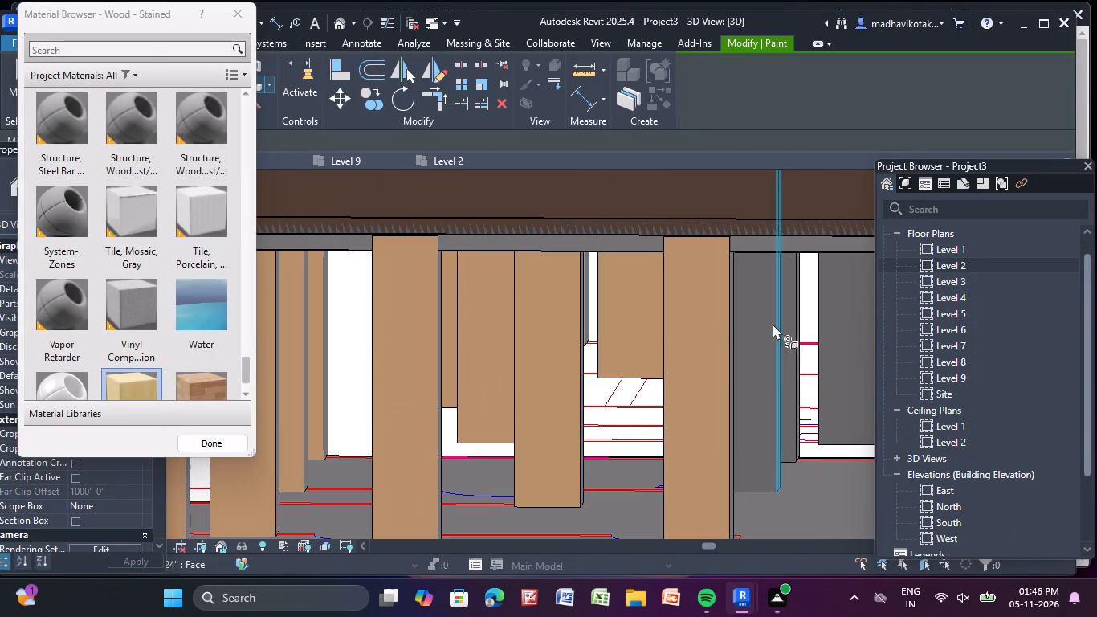
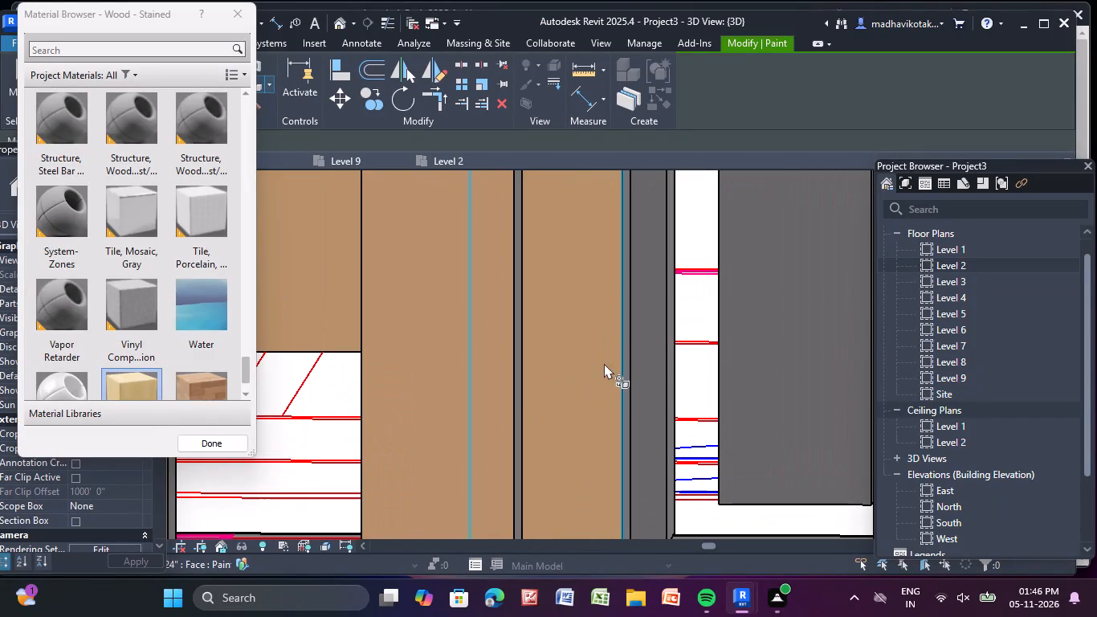
# Paint two grey column fronts and two narrow side faces in the overlapping inner columns under the dark brown block with Wood - Stained.
pyautogui.click(650, 363)
pyautogui.click(804, 362)
pyautogui.scroll(-5, 803, 360)
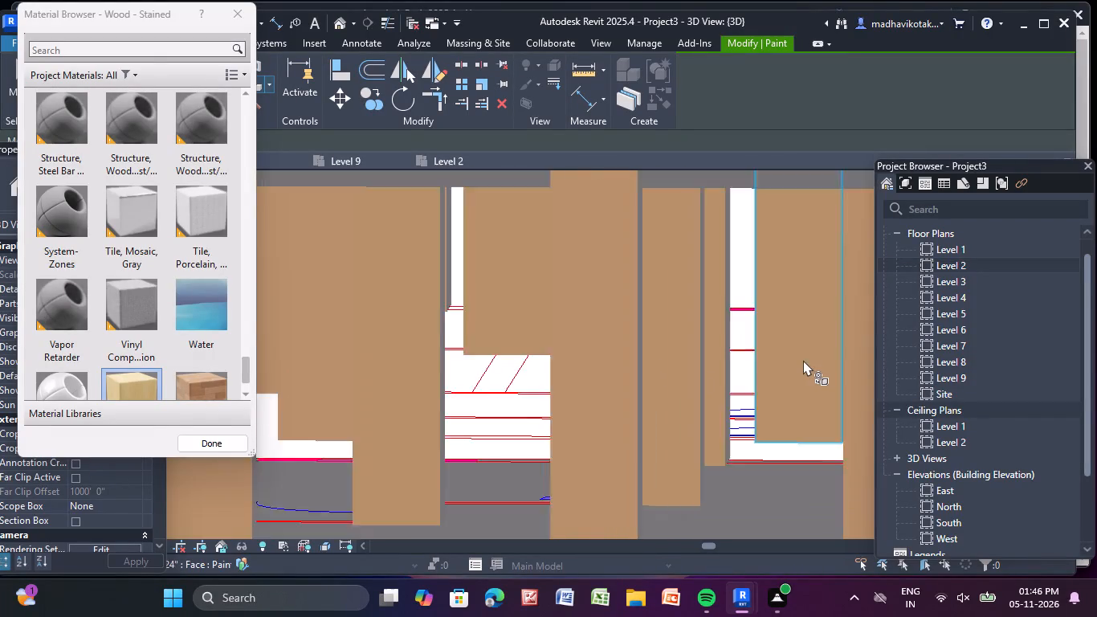
pyautogui.moveTo(803, 360); pyautogui.dragTo(648, 359, button='middle')
pyautogui.scroll(12, 383, 317)
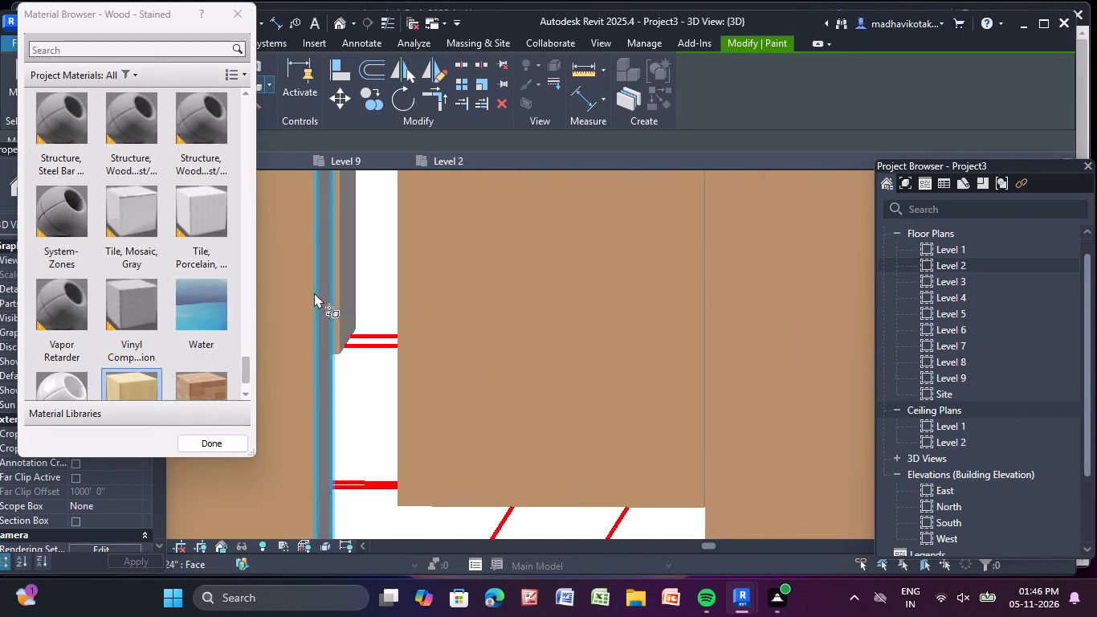
pyautogui.scroll(7, 314, 292)
pyautogui.click(372, 257)
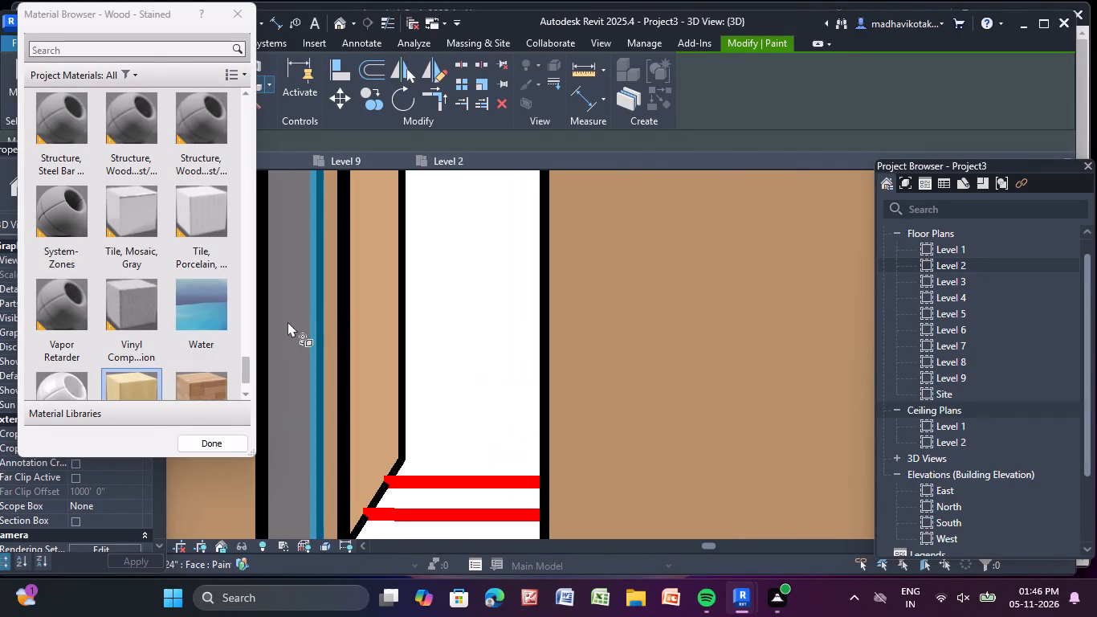
pyautogui.click(284, 323)
# Paint the three grey side faces of the overlapping columns before the next open bay with Wood - Stained.
pyautogui.scroll(-9, 281, 321)
pyautogui.scroll(-2, 426, 337)
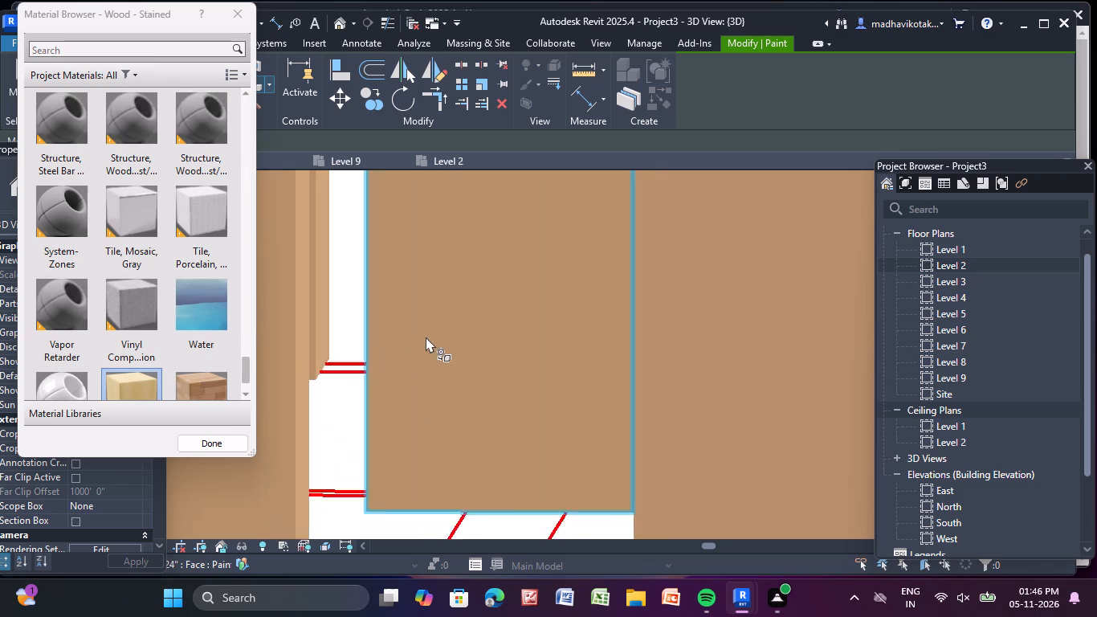
pyautogui.scroll(-1, 426, 337)
pyautogui.moveTo(426, 337); pyautogui.dragTo(345, 197, button='middle')
pyautogui.scroll(14, 777, 362)
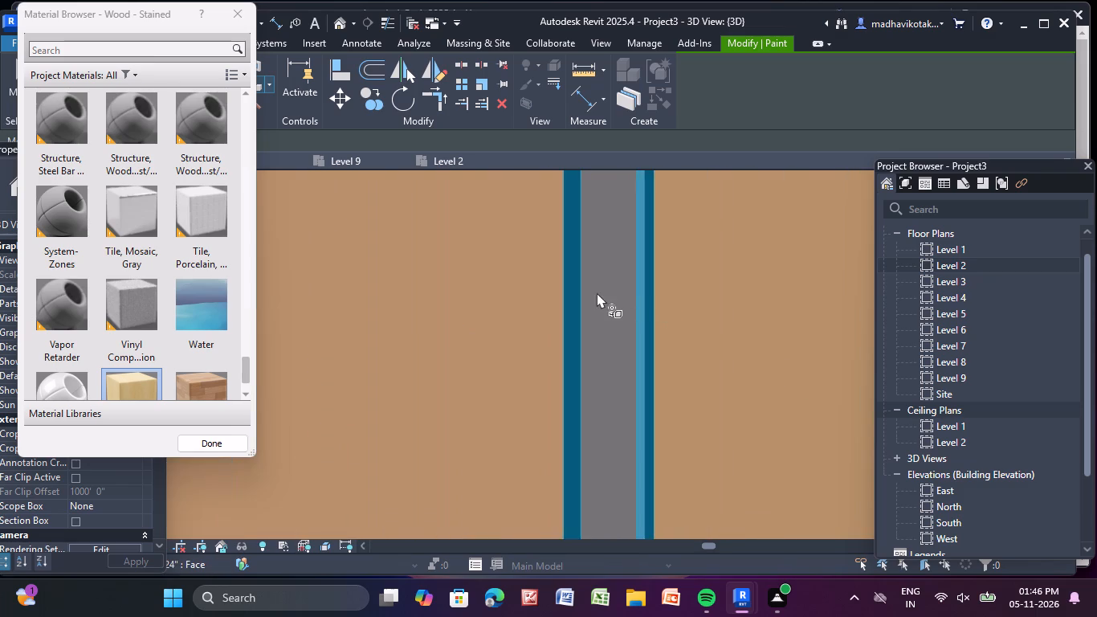
pyautogui.click(592, 292)
pyautogui.scroll(-17, 615, 286)
pyautogui.scroll(5, 736, 347)
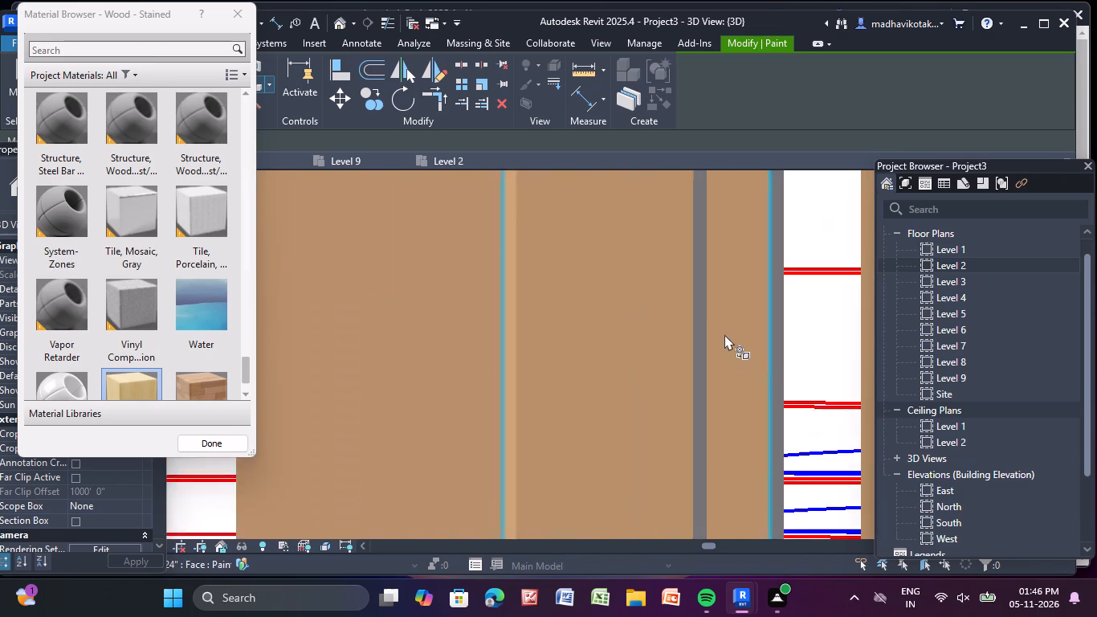
pyautogui.scroll(11, 724, 334)
pyautogui.click(682, 313)
pyautogui.scroll(-5, 682, 313)
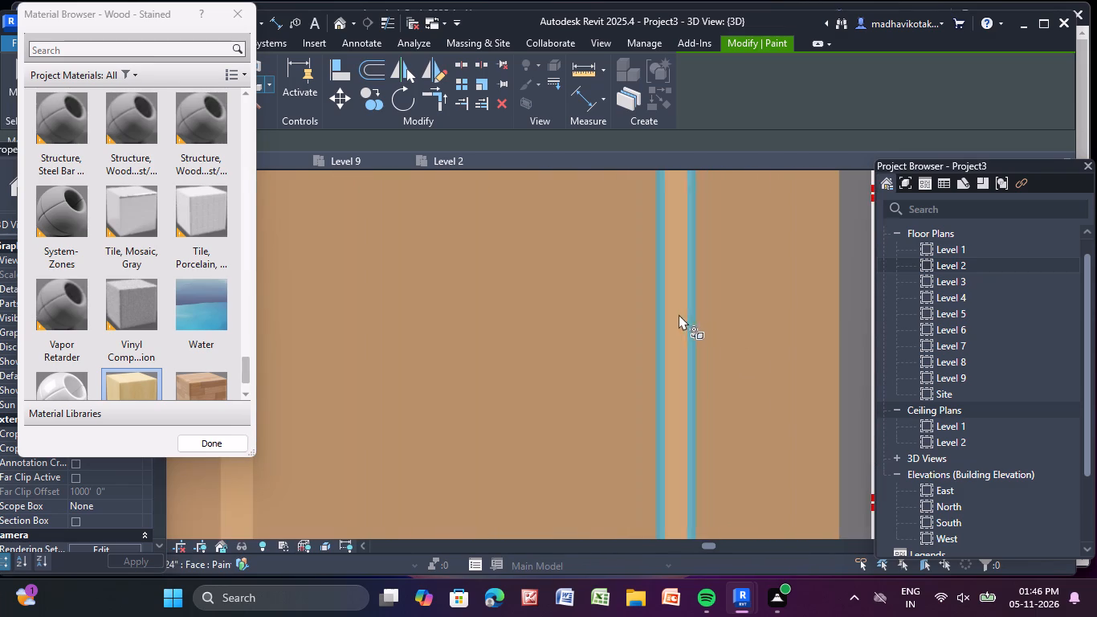
pyautogui.moveTo(679, 314); pyautogui.dragTo(309, 337, button='middle')
pyautogui.scroll(5, 497, 353)
pyautogui.click(489, 345)
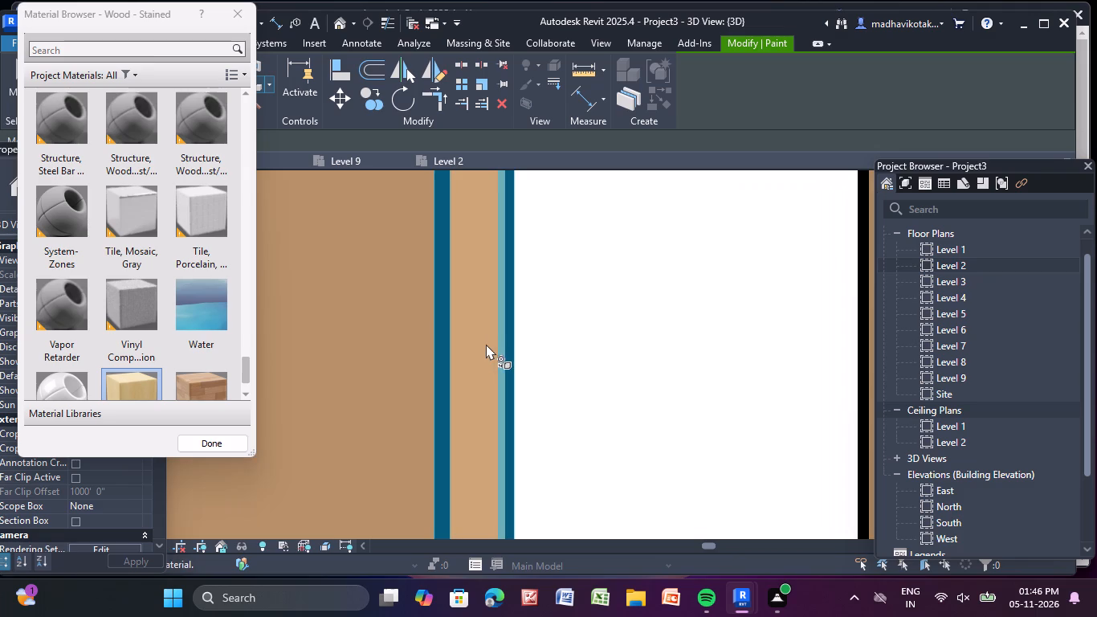
# Paint the grey side faces of the next pair of overlapping columns under the dark brown block with Wood - Stained.
pyautogui.scroll(-16, 486, 344)
pyautogui.moveTo(497, 348); pyautogui.dragTo(293, 280, button='middle')
pyautogui.scroll(2, 293, 280)
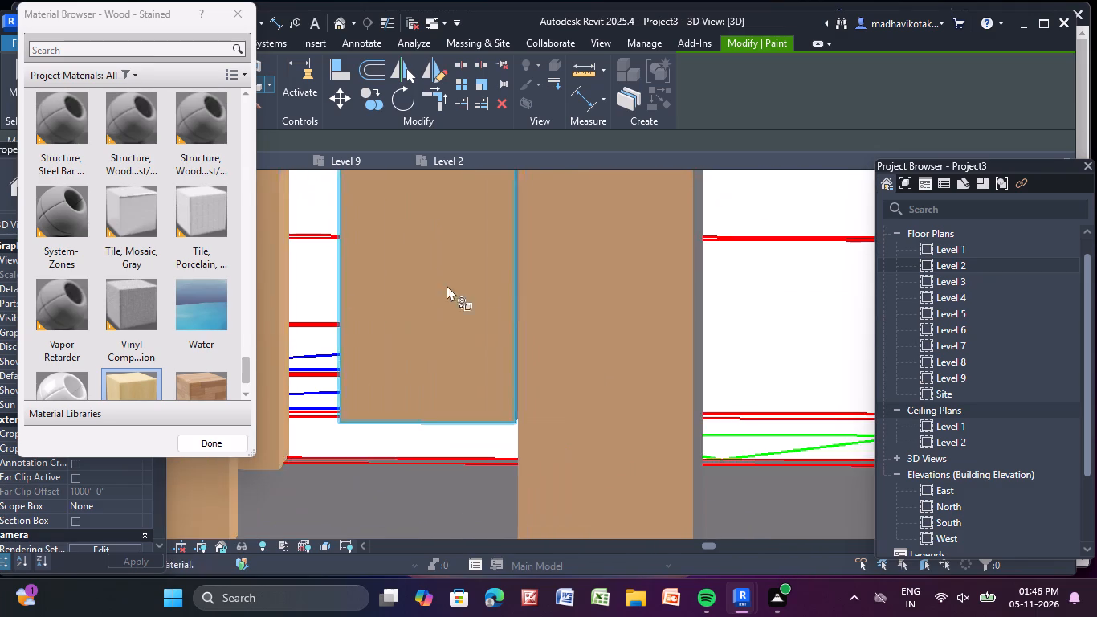
pyautogui.scroll(20, 557, 288)
pyautogui.scroll(4, 557, 288)
pyautogui.scroll(3, 438, 261)
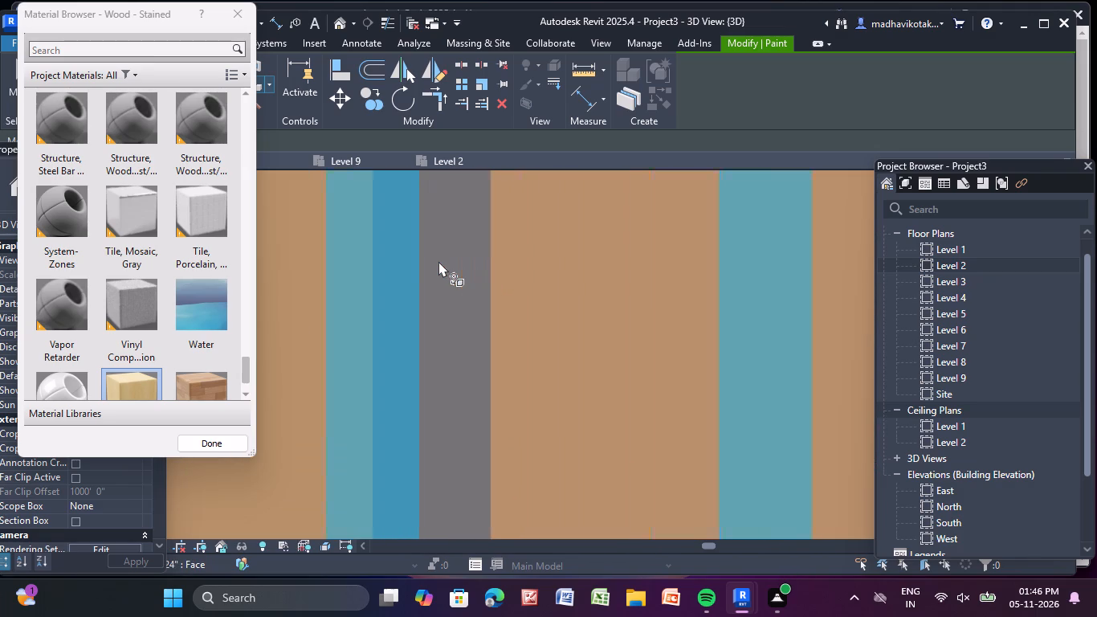
pyautogui.click(438, 261)
pyautogui.scroll(-20, 426, 260)
pyautogui.scroll(-5, 426, 260)
pyautogui.scroll(-4, 560, 334)
pyautogui.scroll(15, 631, 335)
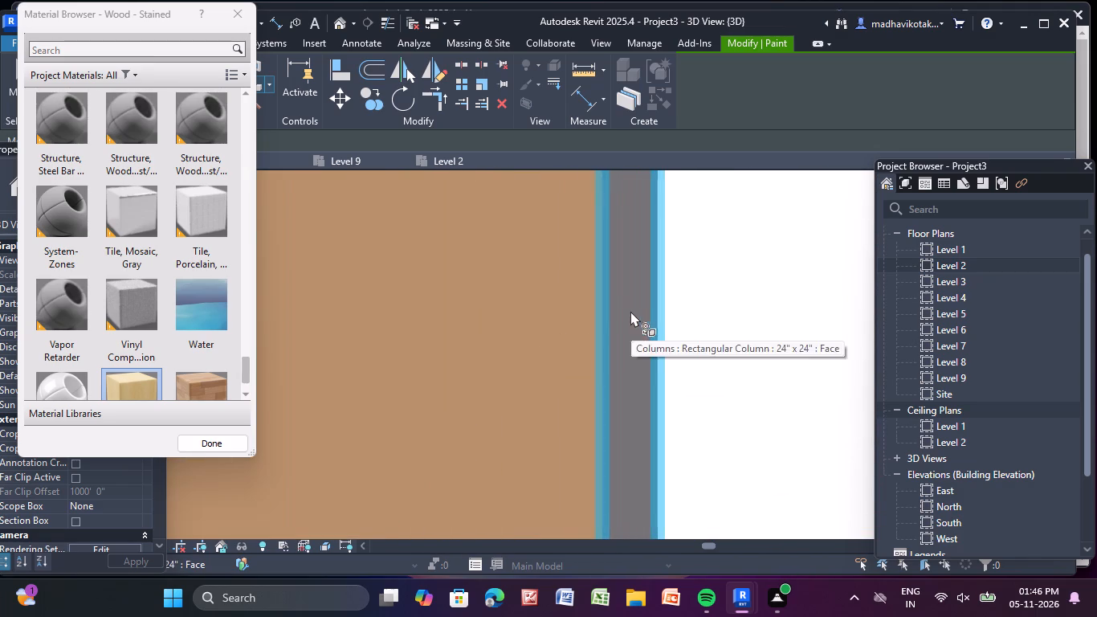
pyautogui.click(629, 310)
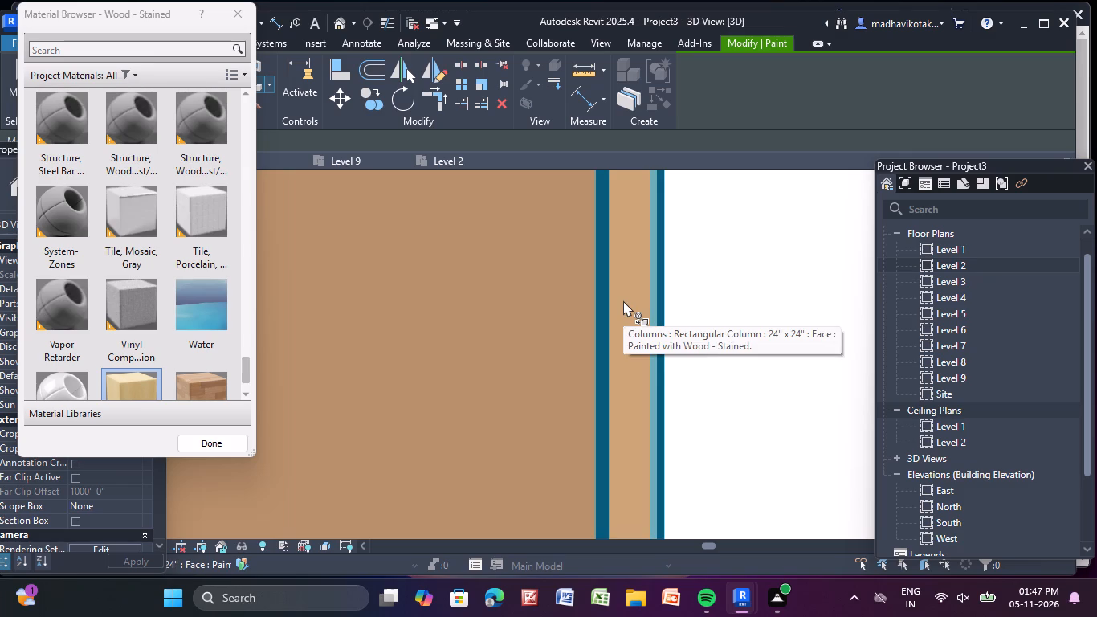
# Paint the next front-row column's side face and the front of the grey column directly behind it with Wood - Stained.
pyautogui.scroll(-5, 588, 284)
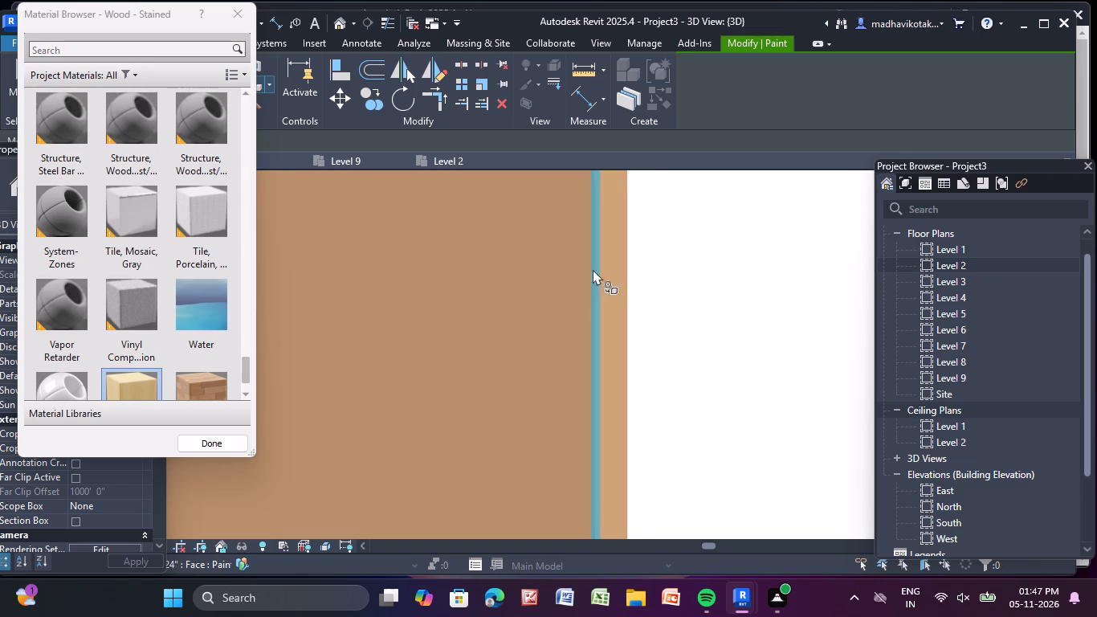
pyautogui.scroll(-6, 593, 269)
pyautogui.moveTo(579, 341); pyautogui.dragTo(271, 304, button='middle')
pyautogui.moveTo(471, 329); pyautogui.dragTo(153, 238, button='middle')
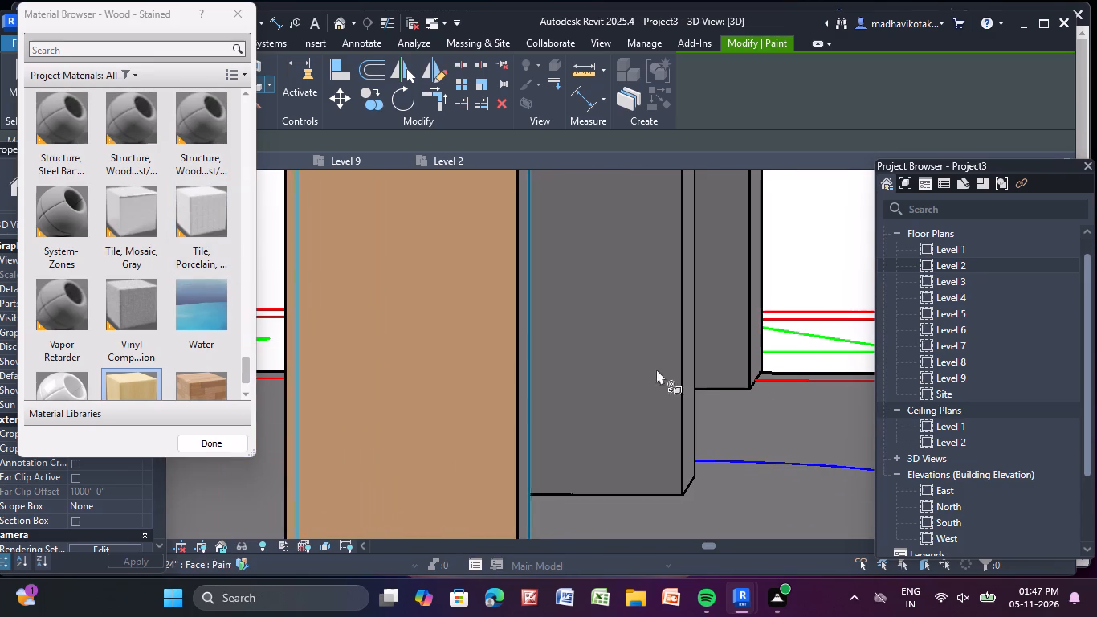
pyautogui.scroll(15, 475, 379)
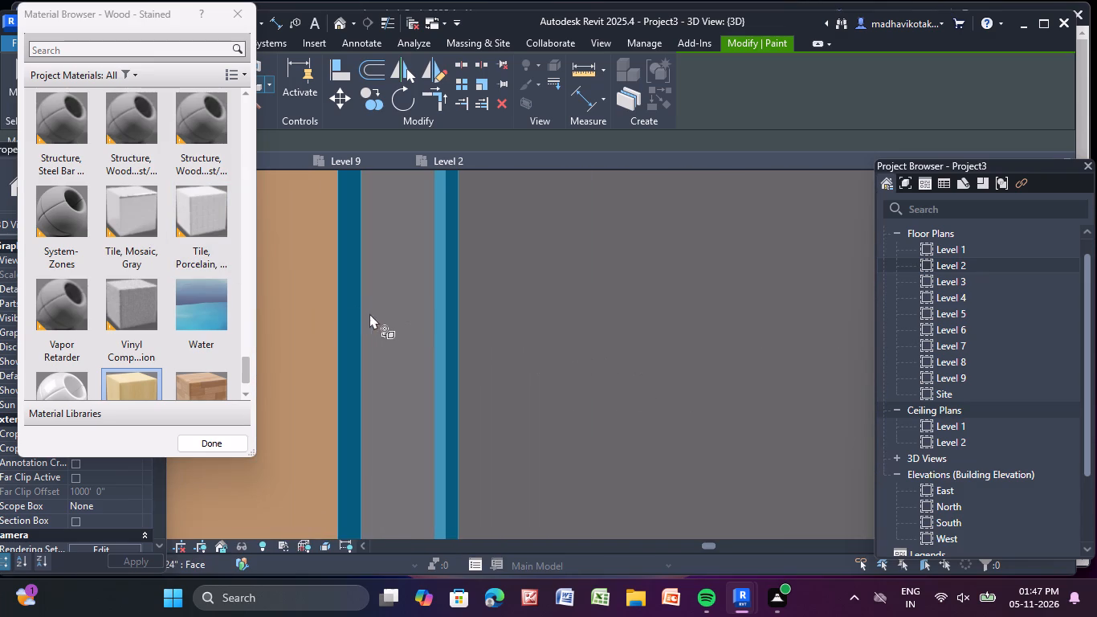
pyautogui.click(402, 321)
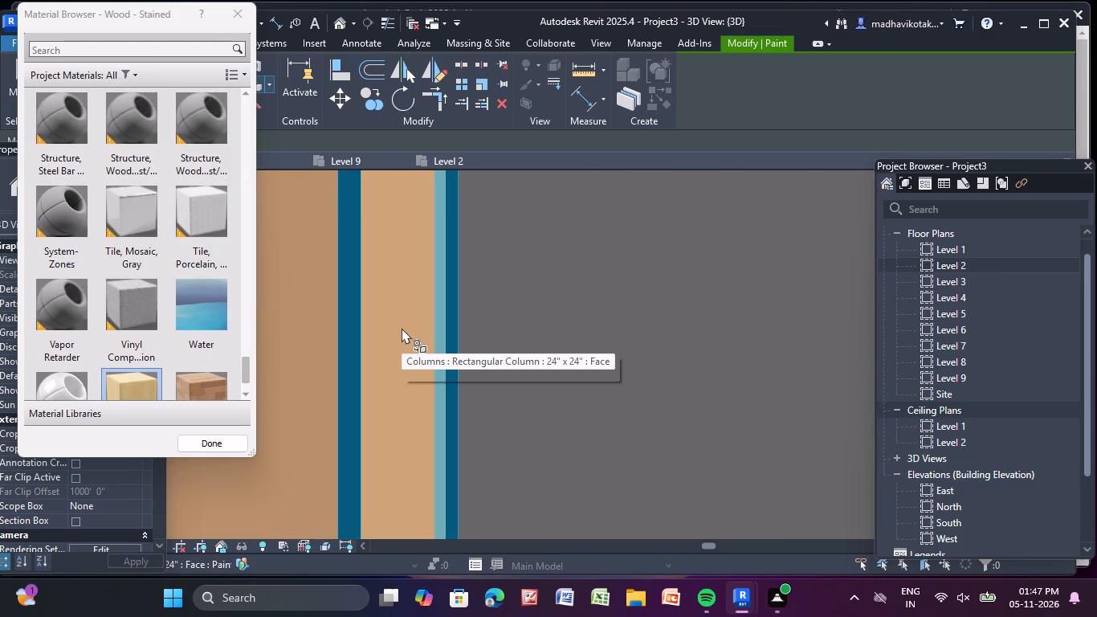
pyautogui.click(553, 333)
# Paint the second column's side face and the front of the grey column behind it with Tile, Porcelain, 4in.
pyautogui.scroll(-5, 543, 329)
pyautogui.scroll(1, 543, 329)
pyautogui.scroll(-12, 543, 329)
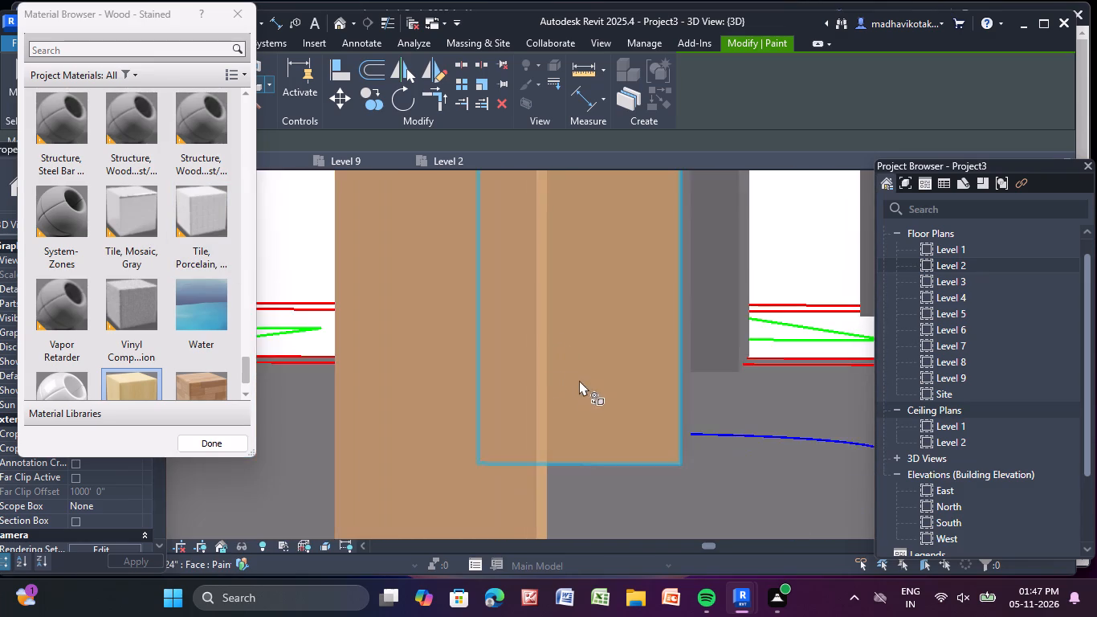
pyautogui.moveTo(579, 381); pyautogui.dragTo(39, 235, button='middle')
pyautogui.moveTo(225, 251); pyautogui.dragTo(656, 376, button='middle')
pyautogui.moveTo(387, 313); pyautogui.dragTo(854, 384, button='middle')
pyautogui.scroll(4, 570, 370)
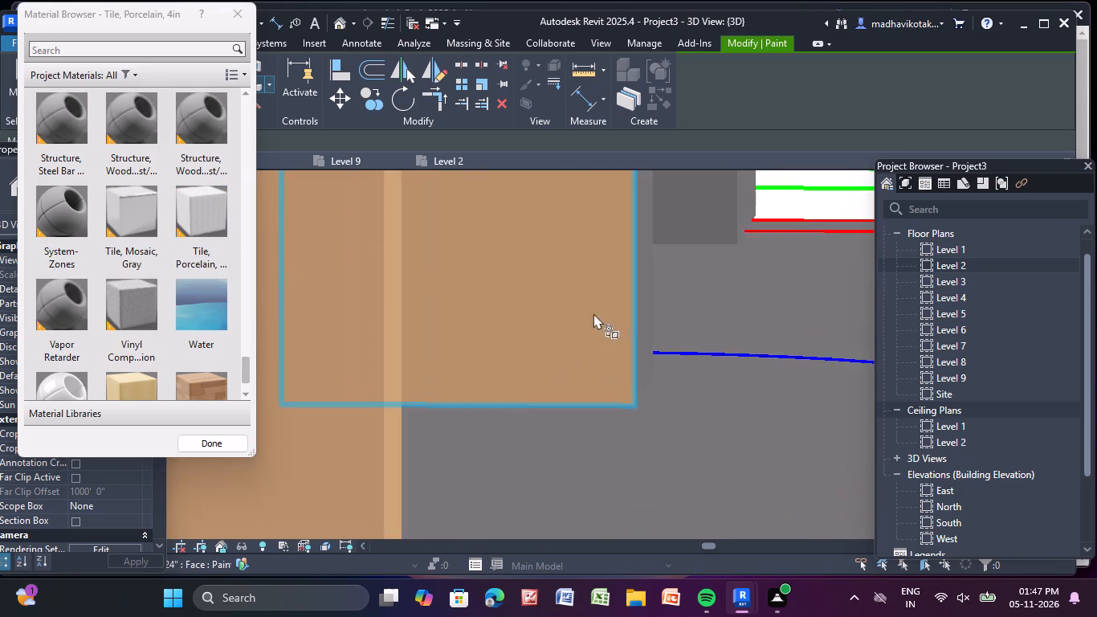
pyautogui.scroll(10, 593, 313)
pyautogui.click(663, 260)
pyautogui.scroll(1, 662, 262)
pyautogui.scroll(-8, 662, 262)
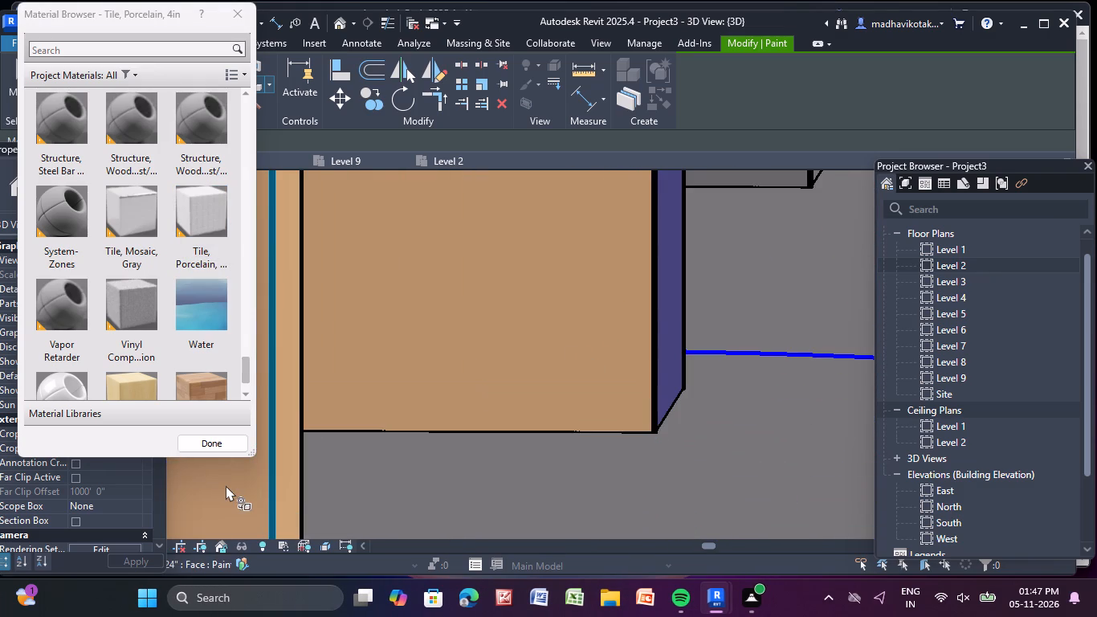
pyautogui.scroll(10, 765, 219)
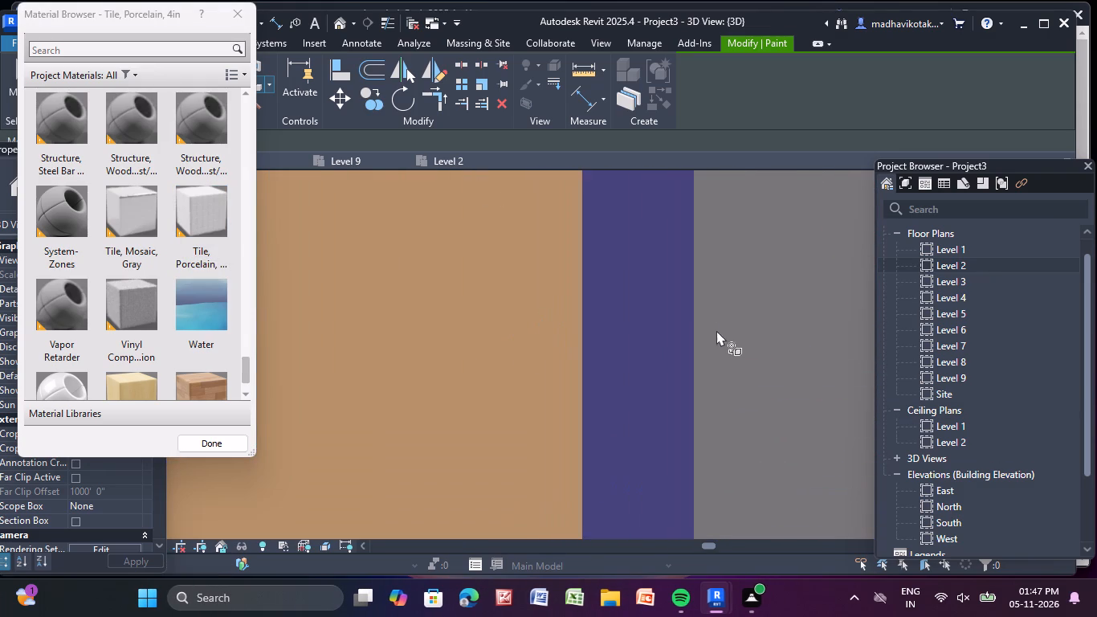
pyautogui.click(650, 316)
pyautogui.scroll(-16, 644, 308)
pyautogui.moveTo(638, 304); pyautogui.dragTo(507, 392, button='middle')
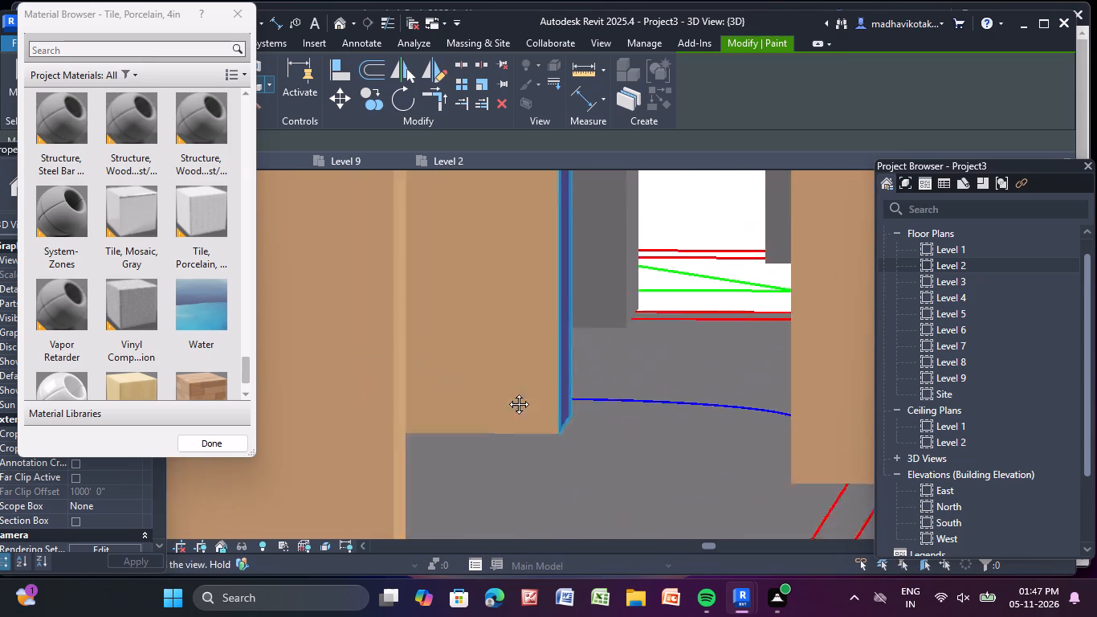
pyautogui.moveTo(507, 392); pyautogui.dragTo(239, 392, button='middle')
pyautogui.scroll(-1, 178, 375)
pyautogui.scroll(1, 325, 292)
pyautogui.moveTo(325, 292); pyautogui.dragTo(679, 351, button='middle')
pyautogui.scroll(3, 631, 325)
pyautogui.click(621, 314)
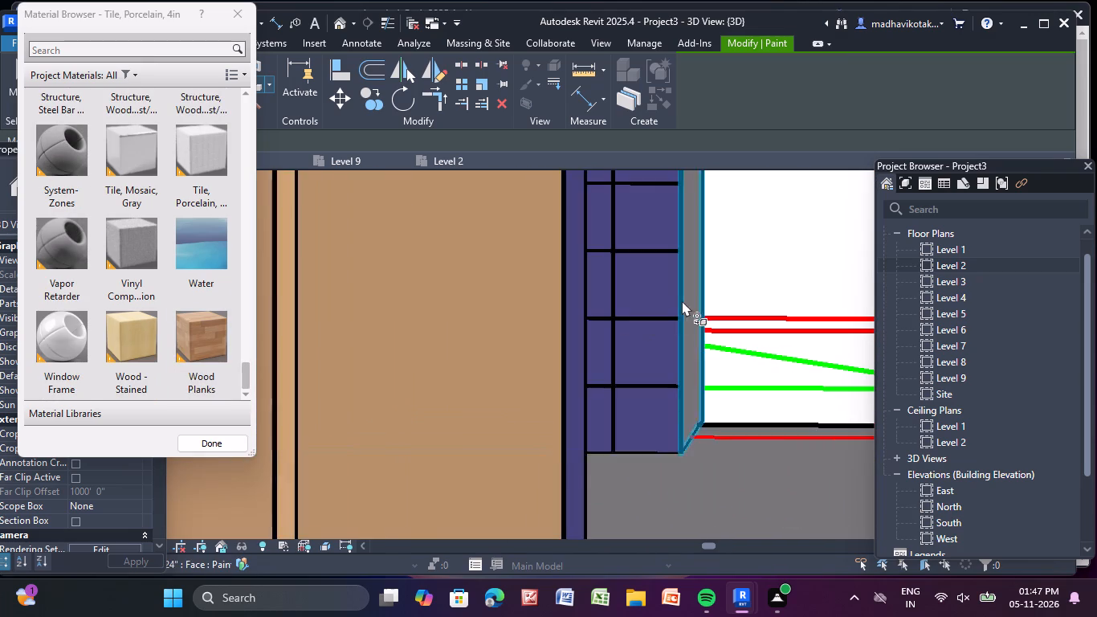
# Repaint the two tiled column faces with Wood - Stained and paint the rearmost column's side face to match.
pyautogui.scroll(6, 682, 300)
pyautogui.click(134, 323)
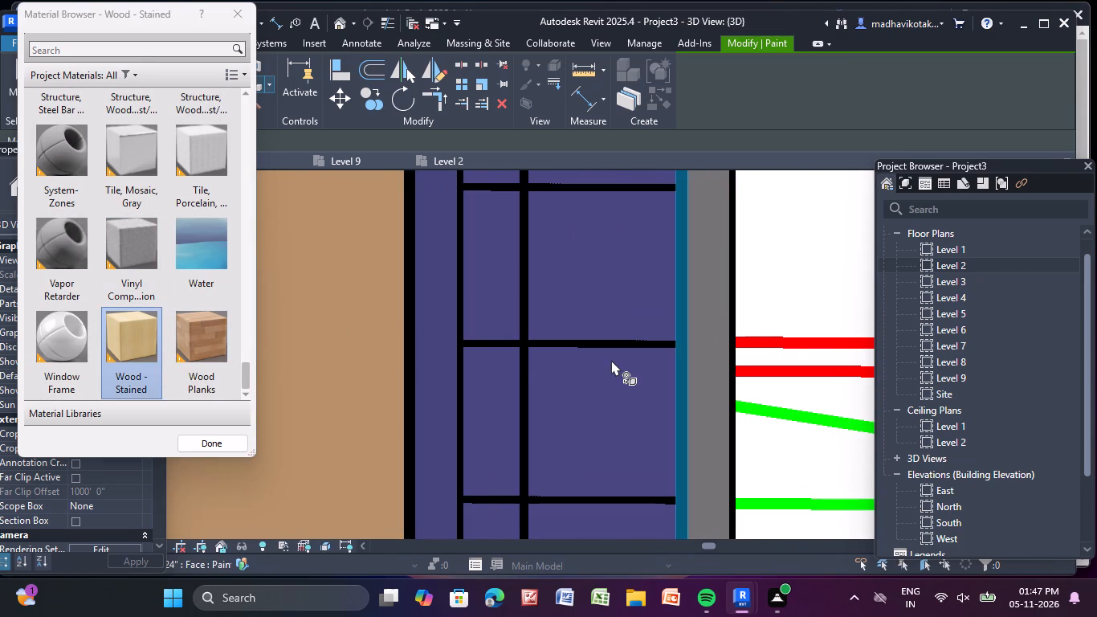
pyautogui.click(605, 358)
pyautogui.scroll(4, 415, 382)
pyautogui.click(453, 374)
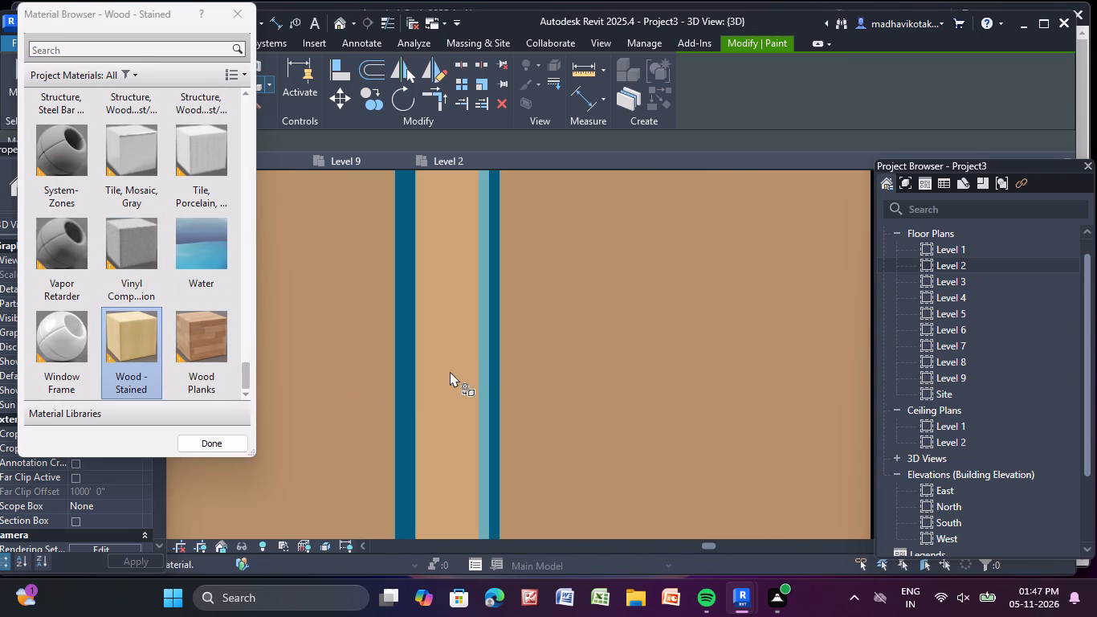
pyautogui.scroll(-7, 448, 370)
pyautogui.scroll(4, 634, 342)
pyautogui.click(624, 339)
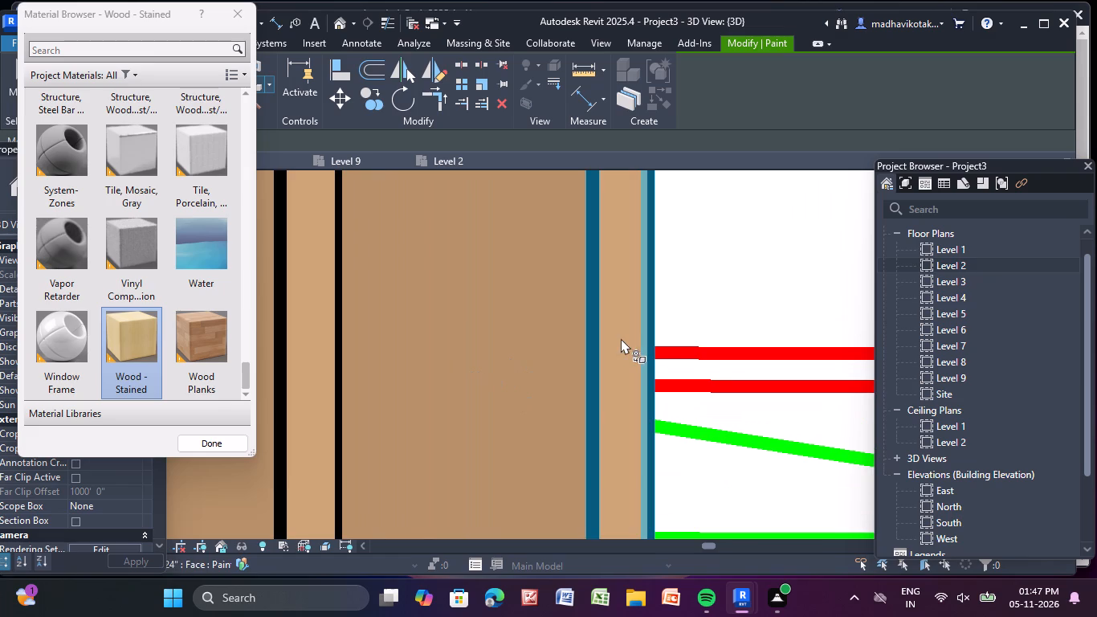
# Paint the front of the grey column partly hidden behind the next front-row column with Wood - Stained.
pyautogui.scroll(-12, 621, 338)
pyautogui.moveTo(621, 338); pyautogui.dragTo(307, 387, button='middle')
pyautogui.scroll(1, 463, 365)
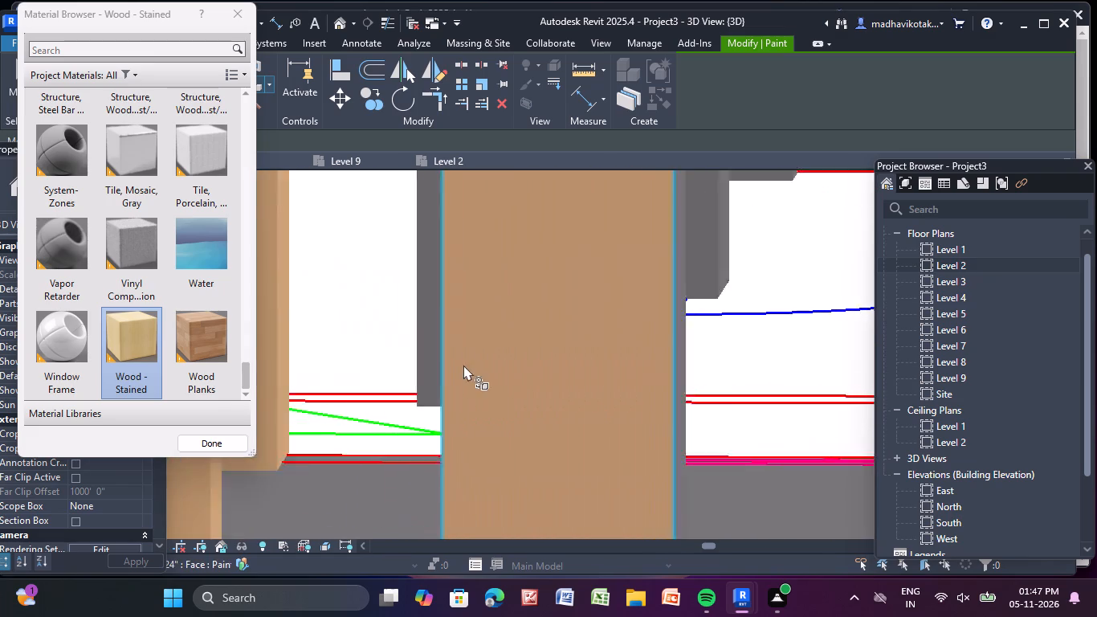
pyautogui.scroll(9, 463, 365)
pyautogui.doubleClick(352, 317)
pyautogui.scroll(1, 350, 317)
pyautogui.scroll(-3, 350, 317)
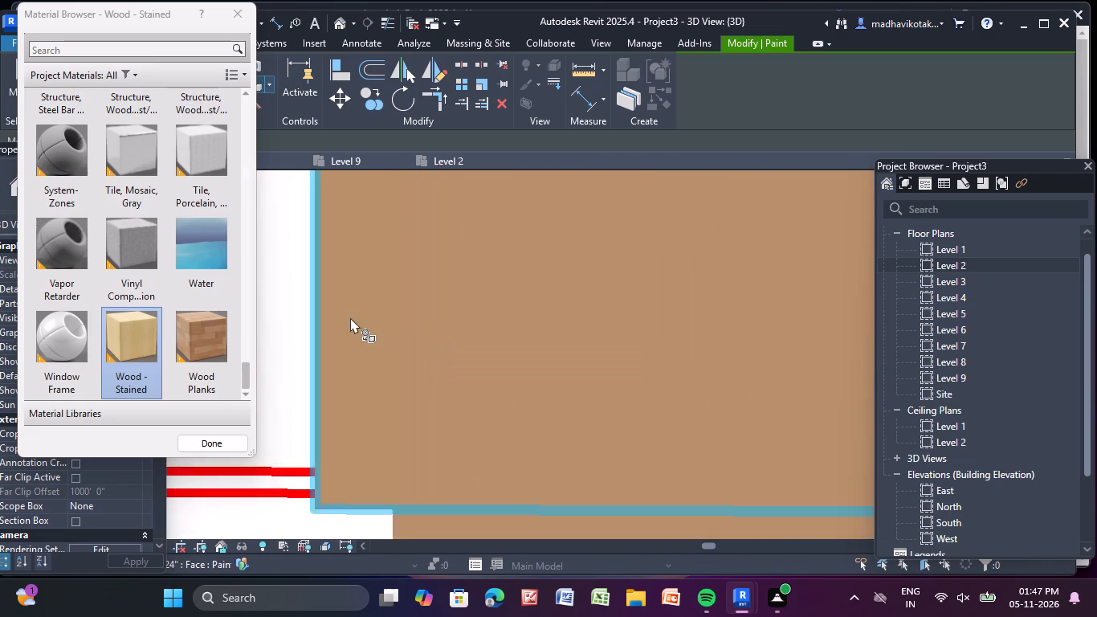
pyautogui.scroll(-10, 350, 317)
# Paint the front of the grey column overlapping that front-row column, plus both columns' side faces, with Wood - Stained.
pyautogui.moveTo(448, 357); pyautogui.dragTo(312, 404, button='middle')
pyautogui.scroll(2, 360, 257)
pyautogui.scroll(3, 422, 283)
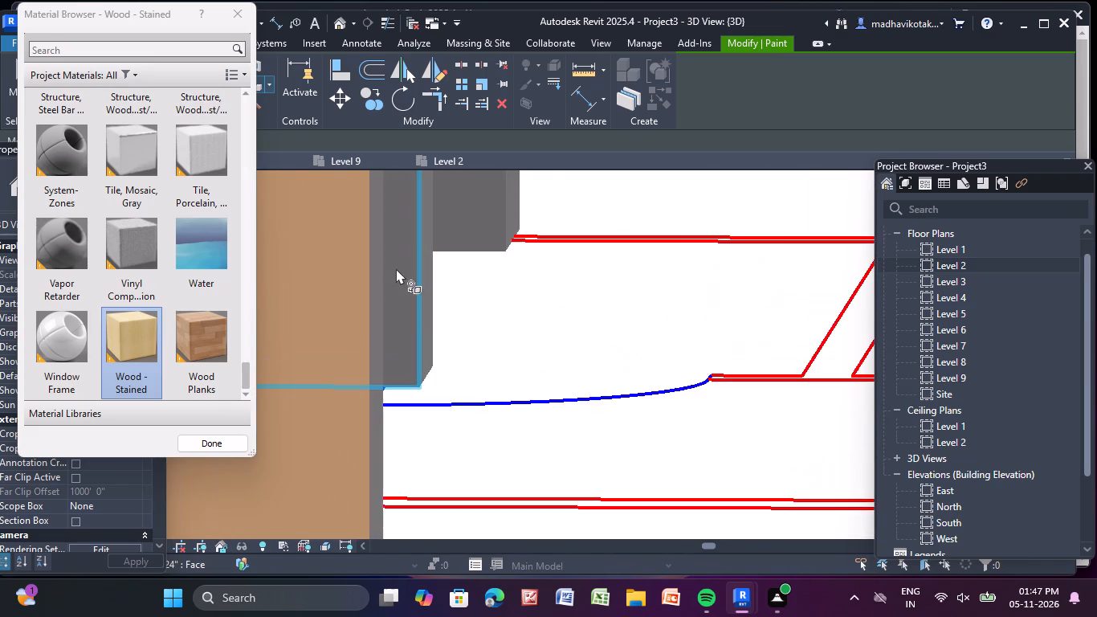
pyautogui.click(402, 269)
pyautogui.scroll(10, 360, 301)
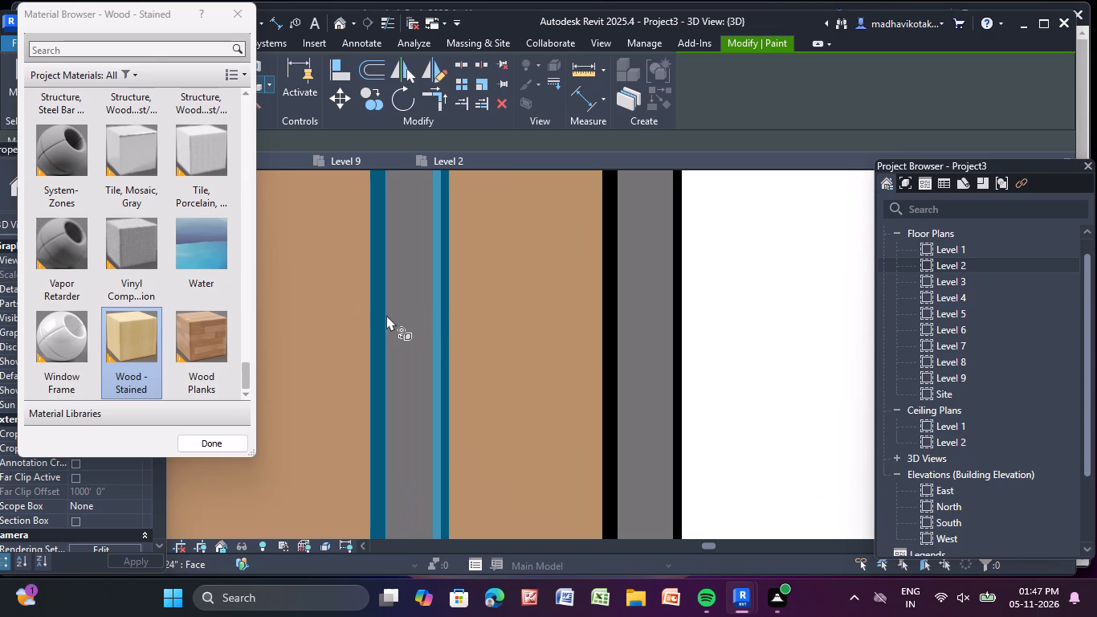
pyautogui.click(392, 319)
pyautogui.click(635, 346)
# Paint the front and side faces of the rearmost grey column near the block's end bay with Wood - Stained.
pyautogui.scroll(-4, 630, 358)
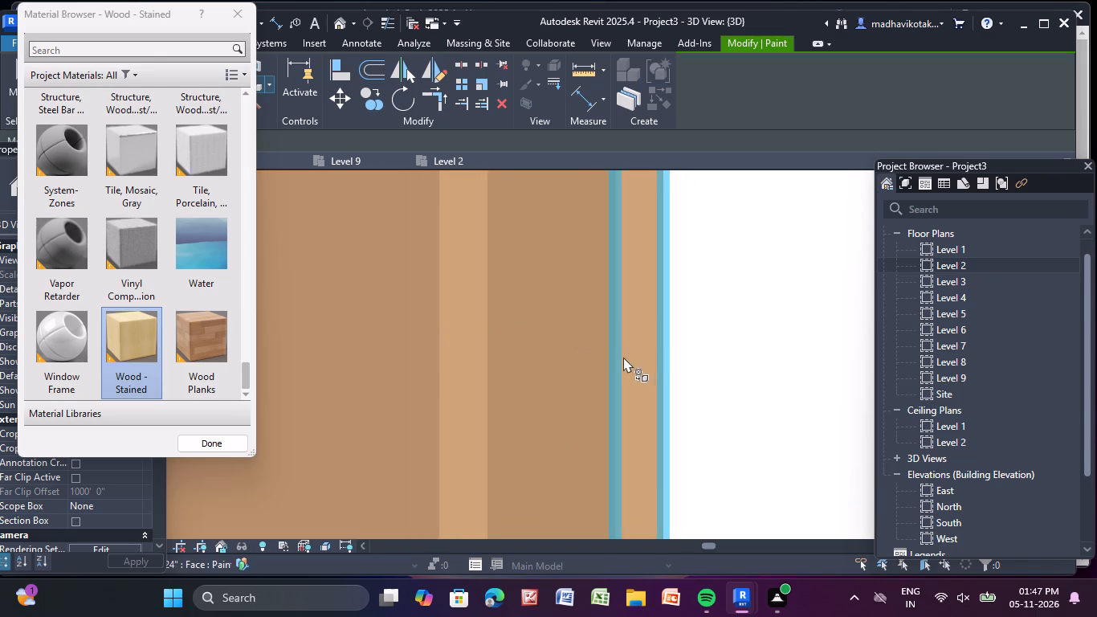
pyautogui.scroll(-7, 623, 357)
pyautogui.moveTo(622, 357); pyautogui.dragTo(526, 491, button='middle')
pyautogui.scroll(2, 574, 322)
pyautogui.click(567, 316)
pyautogui.scroll(4, 606, 330)
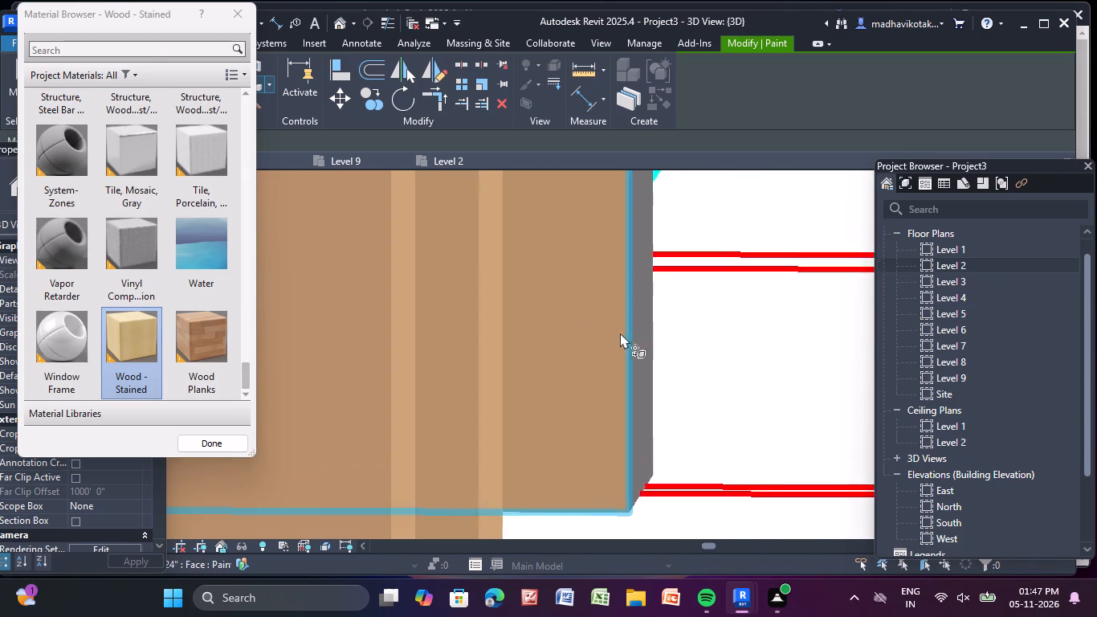
pyautogui.scroll(3, 620, 333)
pyautogui.click(656, 334)
pyautogui.scroll(-20, 653, 331)
pyautogui.scroll(-1, 653, 331)
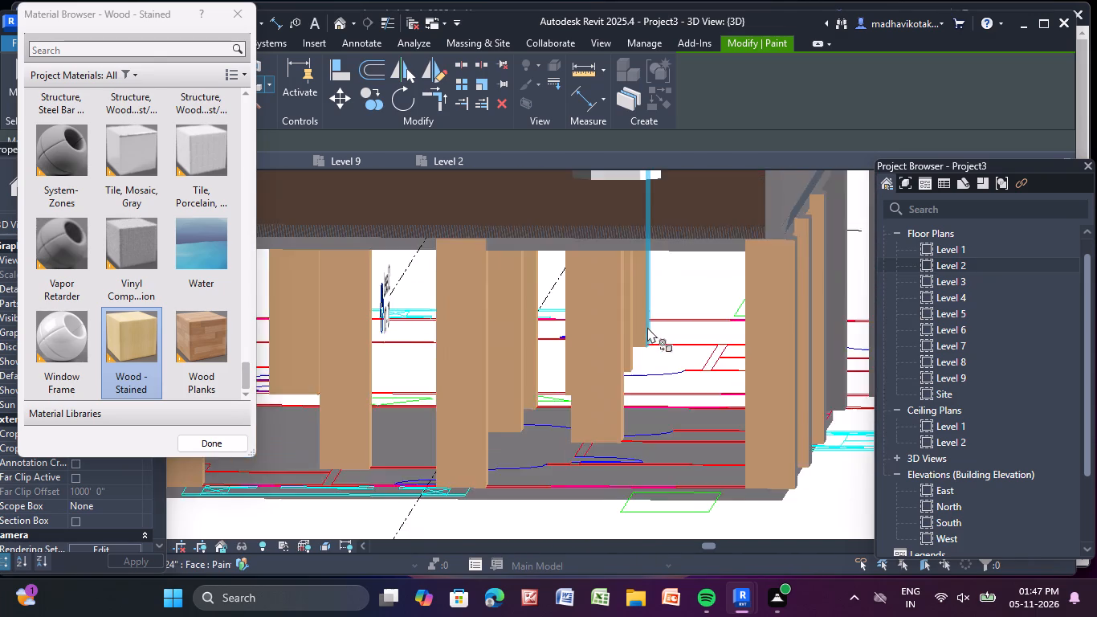
pyautogui.scroll(-5, 647, 327)
pyautogui.moveTo(649, 334); pyautogui.dragTo(512, 389, button='middle')
pyautogui.scroll(9, 507, 348)
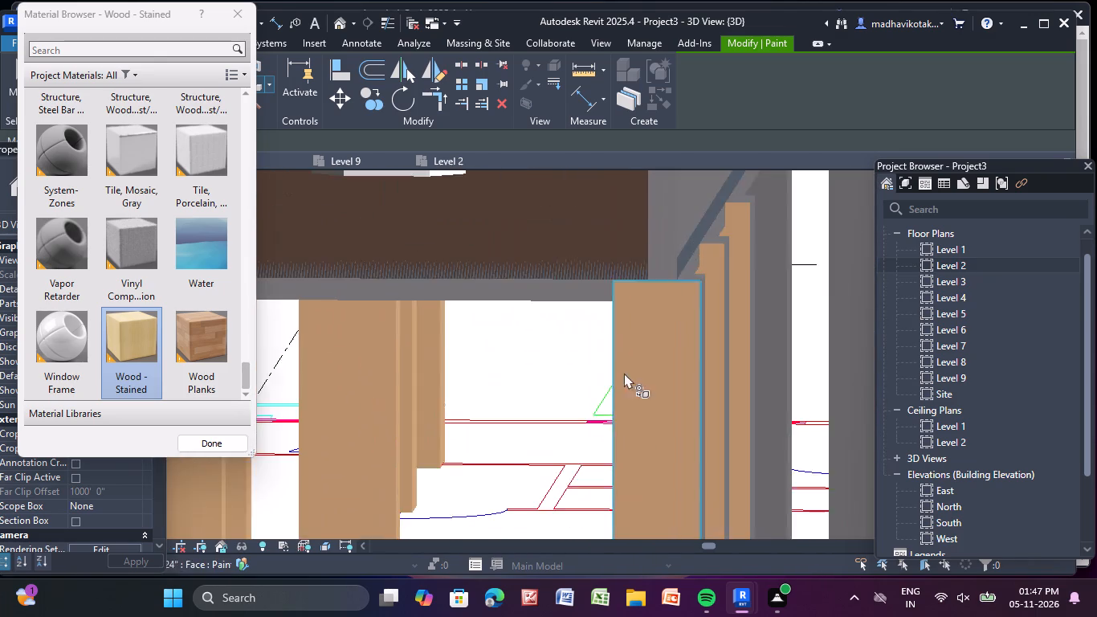
pyautogui.scroll(4, 624, 373)
pyautogui.click(544, 230)
# Paint the narrow wall-end strips on the two lowest floors at the dark brown block's balcony-side corner with Wood - Stained.
pyautogui.scroll(-6, 538, 236)
pyautogui.moveTo(543, 243); pyautogui.dragTo(875, 333, button='middle')
pyautogui.moveTo(487, 345); pyautogui.dragTo(805, 346, button='middle')
pyautogui.scroll(-9, 602, 332)
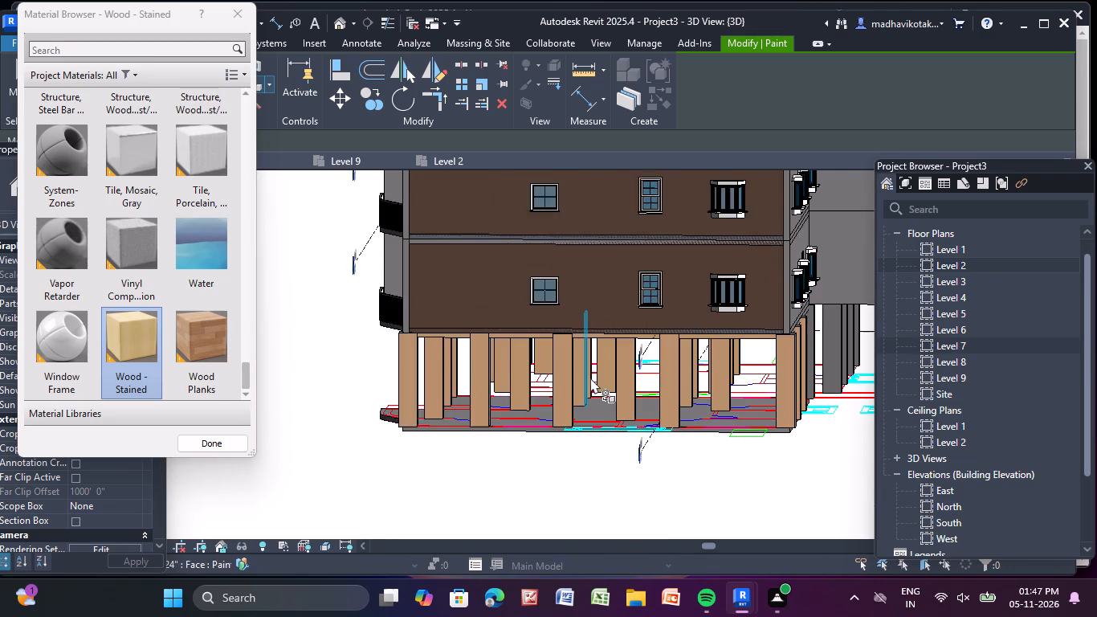
pyautogui.middleClick(590, 378)
pyautogui.scroll(6, 420, 252)
pyautogui.scroll(6, 369, 213)
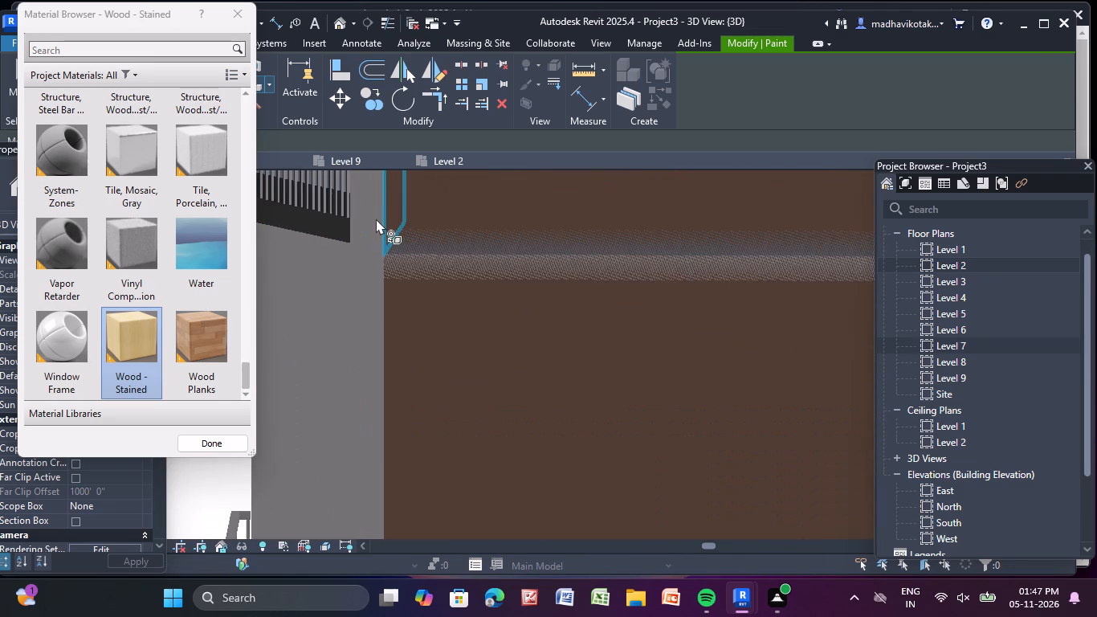
pyautogui.click(362, 227)
pyautogui.click(365, 290)
pyautogui.scroll(-7, 365, 291)
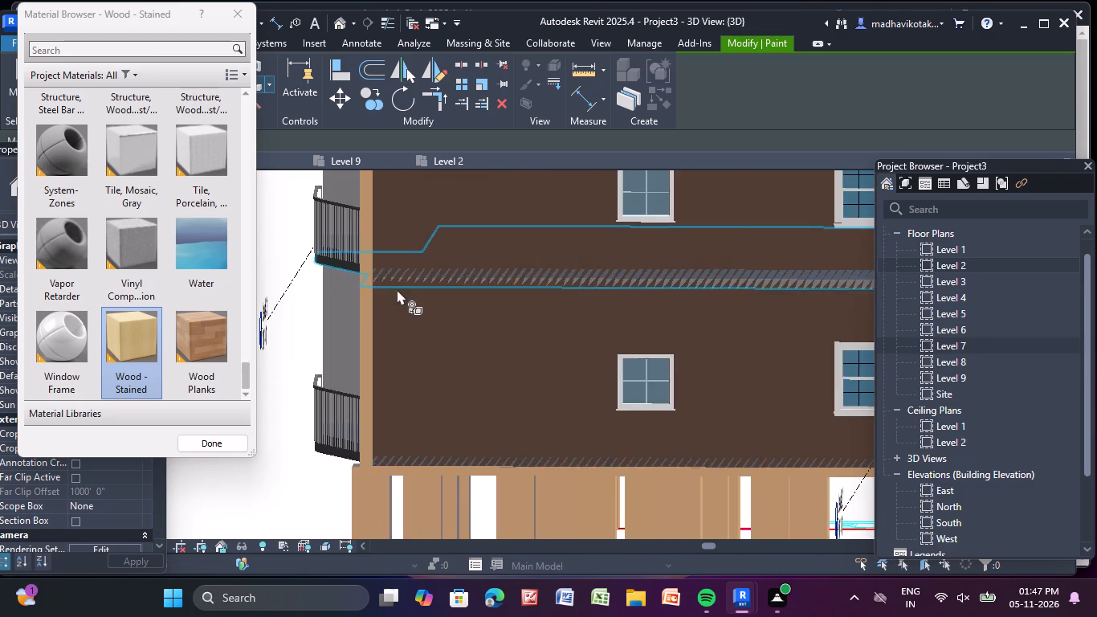
pyautogui.scroll(-7, 422, 286)
# Paint the grey wall-end strips on the upper floors of the same balcony-side corner with Wood - Stained.
pyautogui.moveTo(415, 270); pyautogui.dragTo(391, 402, button='middle')
pyautogui.scroll(2, 315, 192)
pyautogui.moveTo(350, 237); pyautogui.dragTo(386, 382, button='middle')
pyautogui.scroll(-1, 410, 239)
pyautogui.moveTo(414, 243); pyautogui.dragTo(417, 435, button='middle')
pyautogui.scroll(14, 427, 345)
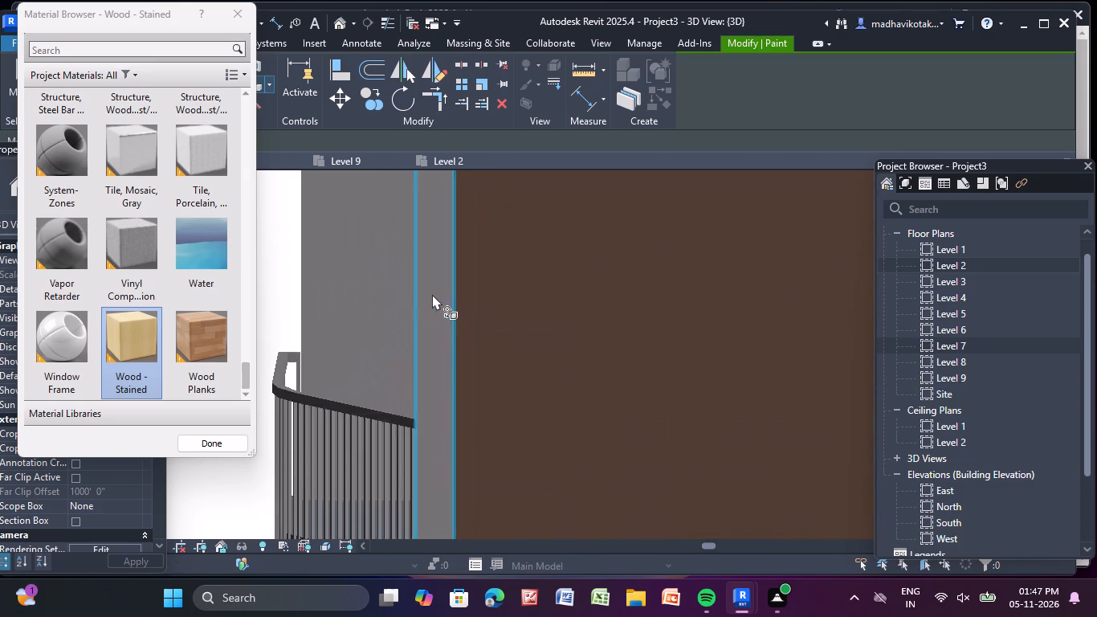
pyautogui.click(432, 294)
pyautogui.scroll(-4, 429, 299)
pyautogui.moveTo(422, 314); pyautogui.dragTo(426, 0, button='middle')
pyautogui.scroll(3, 426, 312)
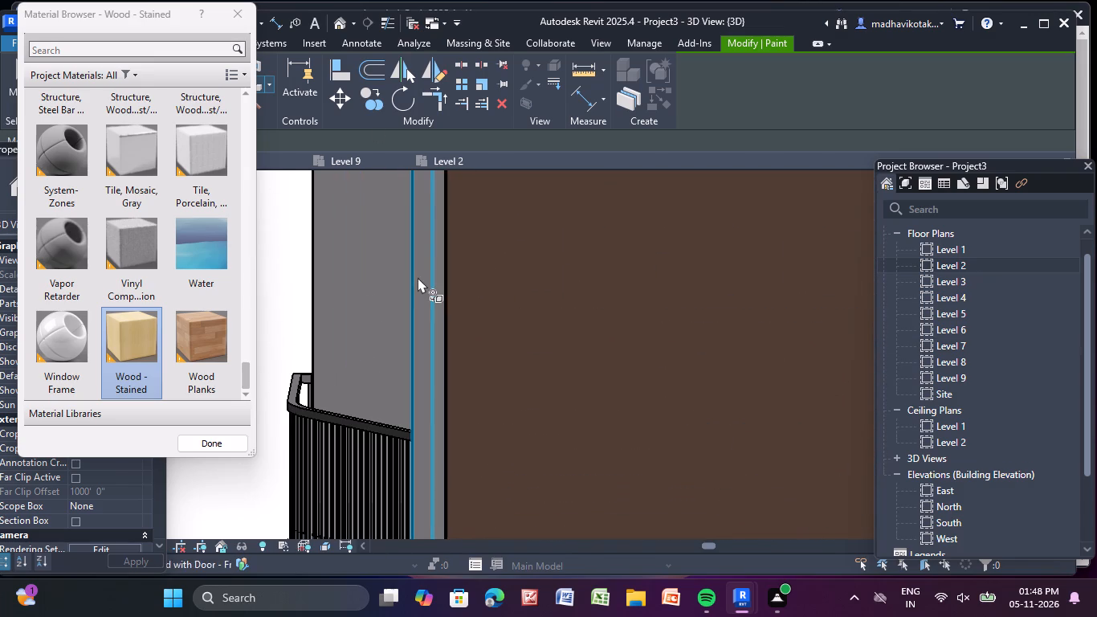
pyautogui.click(418, 277)
pyautogui.scroll(2, 422, 292)
pyautogui.doubleClick(422, 292)
pyautogui.scroll(-5, 424, 313)
# Continue down the balcony-side corner, painting the grey strips on the floors below with Wood - Stained.
pyautogui.moveTo(428, 330); pyautogui.dragTo(447, 261, button='middle')
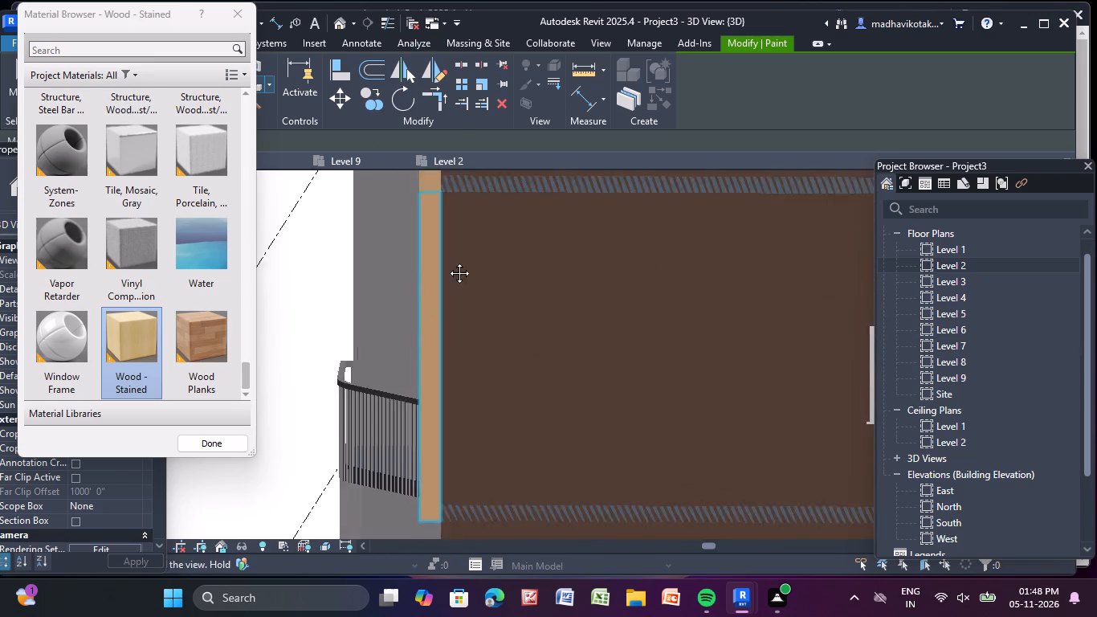
pyautogui.scroll(1, 456, 210)
pyautogui.moveTo(447, 261); pyautogui.dragTo(460, 147, button='middle')
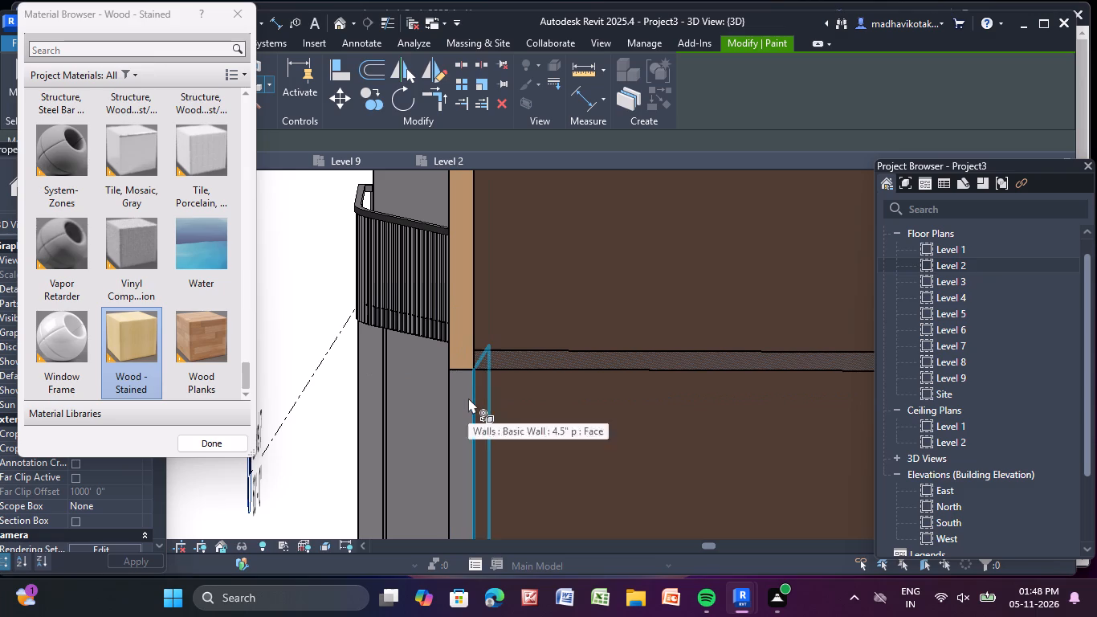
pyautogui.click(468, 398)
pyautogui.click(461, 391)
pyautogui.scroll(-2, 456, 390)
pyautogui.moveTo(453, 388); pyautogui.dragTo(475, 0, button='middle')
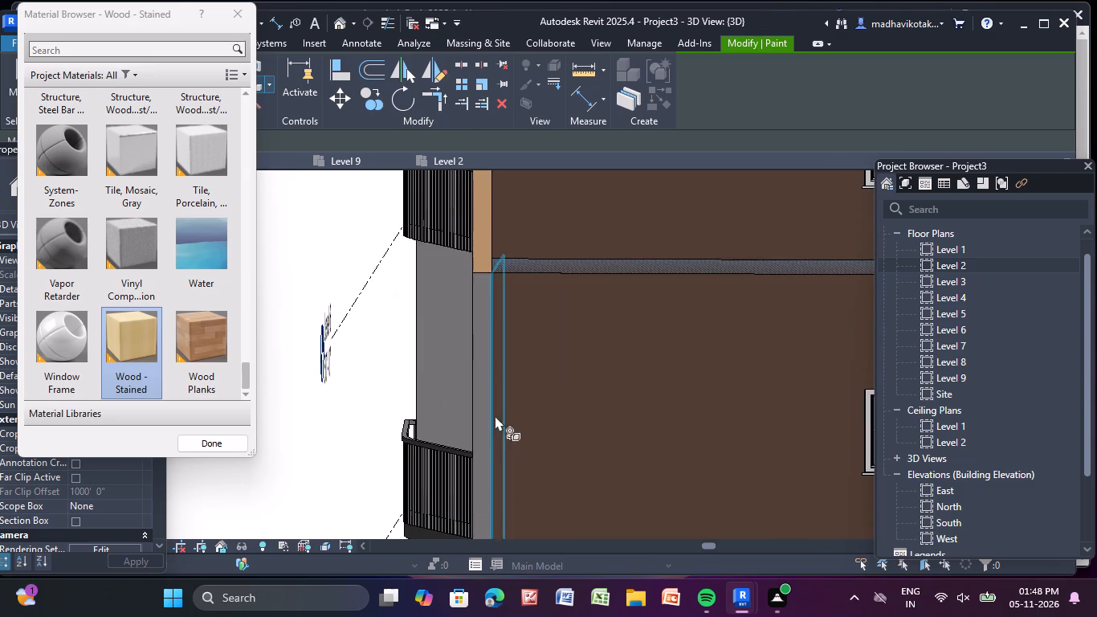
pyautogui.scroll(3, 495, 415)
pyautogui.click(481, 346)
# Paint the last grey strip on the middle floors of the balcony-side corner with Wood - Stained.
pyautogui.moveTo(461, 401); pyautogui.dragTo(460, 73, button='middle')
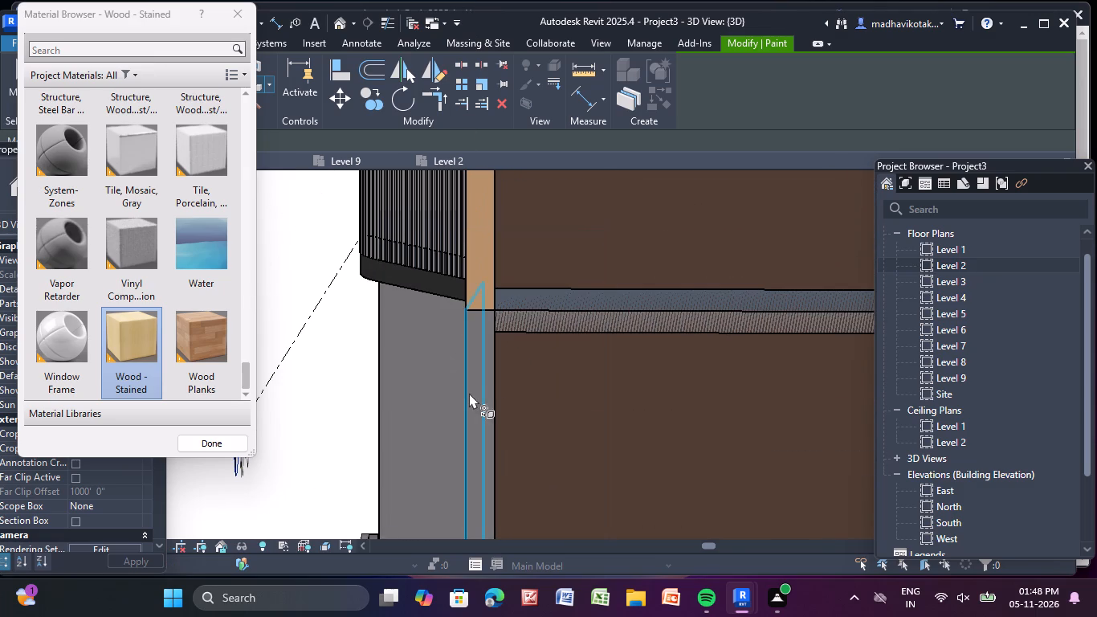
pyautogui.click(470, 394)
pyautogui.scroll(-2, 470, 394)
pyautogui.click(473, 396)
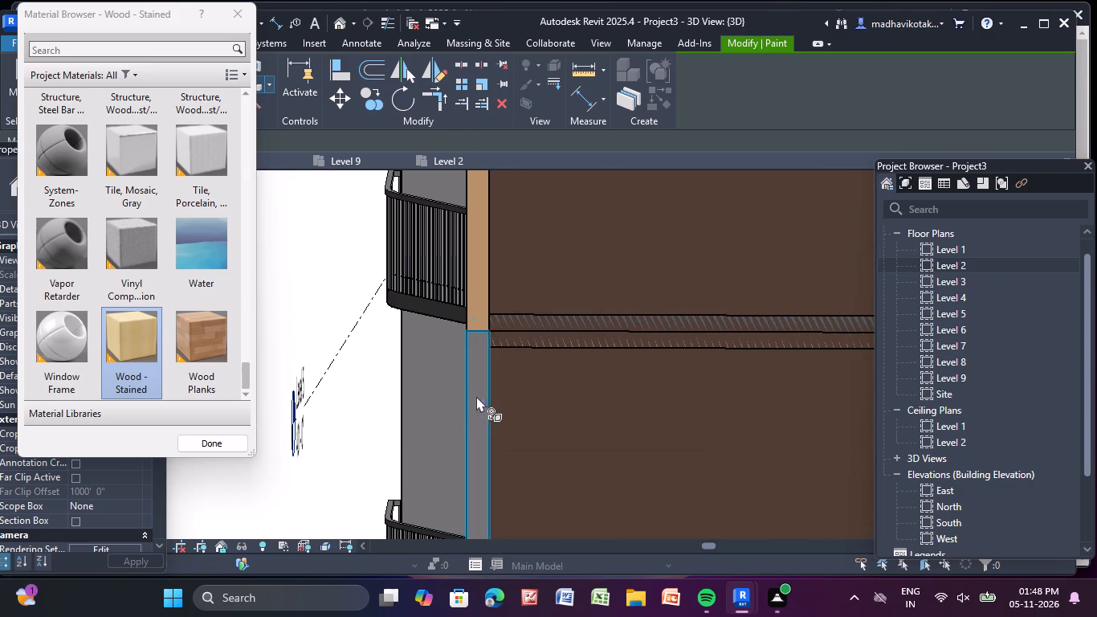
pyautogui.click(484, 397)
pyautogui.scroll(5, 485, 395)
pyautogui.click(479, 389)
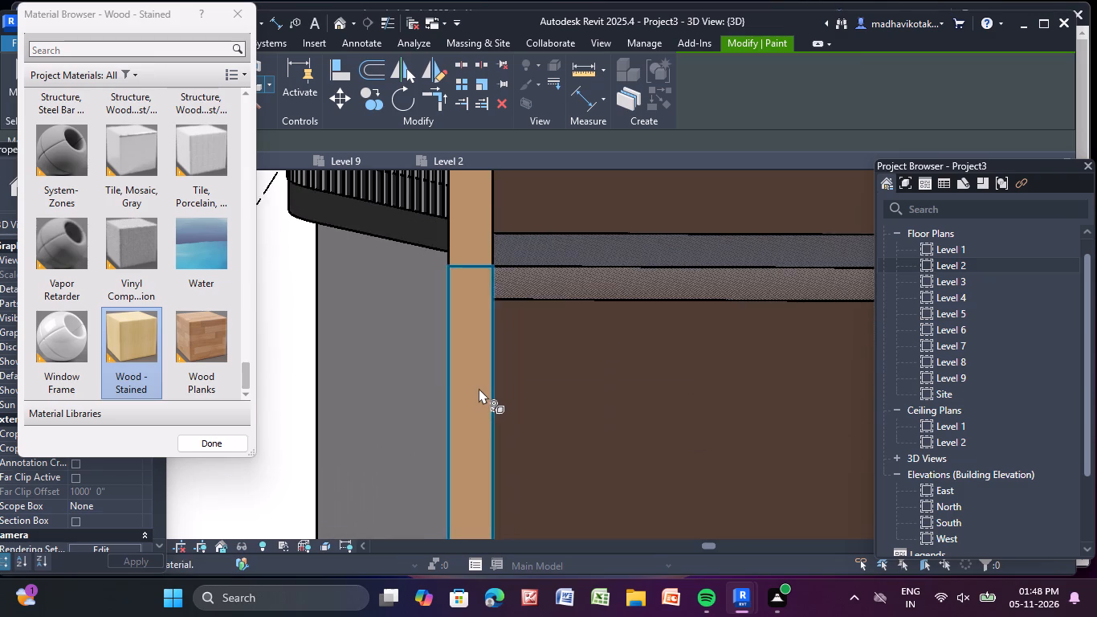
pyautogui.scroll(-6, 479, 388)
pyautogui.moveTo(472, 395); pyautogui.dragTo(489, 131, button='middle')
pyautogui.middleClick(489, 131)
pyautogui.moveTo(506, 364); pyautogui.dragTo(363, 80, button='middle')
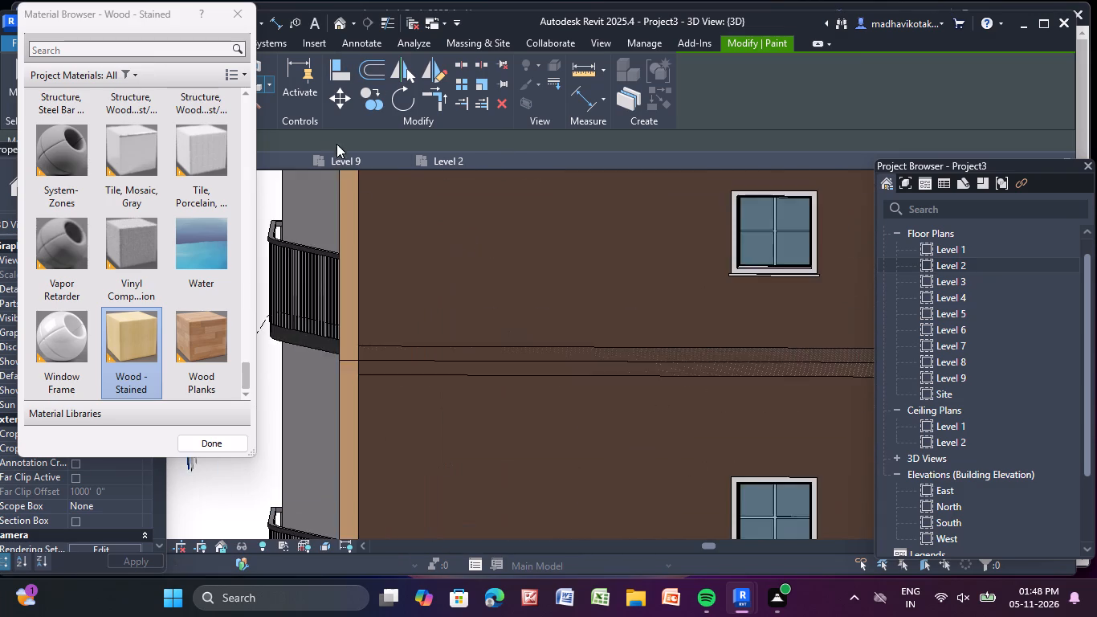
# Paint the lower floors' wall-end strips at the dark brown block's opposite corner, beside the bay windows, with Wood - Stained.
pyautogui.scroll(-7, 359, 165)
pyautogui.scroll(-5, 433, 259)
pyautogui.moveTo(408, 471); pyautogui.dragTo(322, 511, button='middle')
pyautogui.scroll(2, 554, 318)
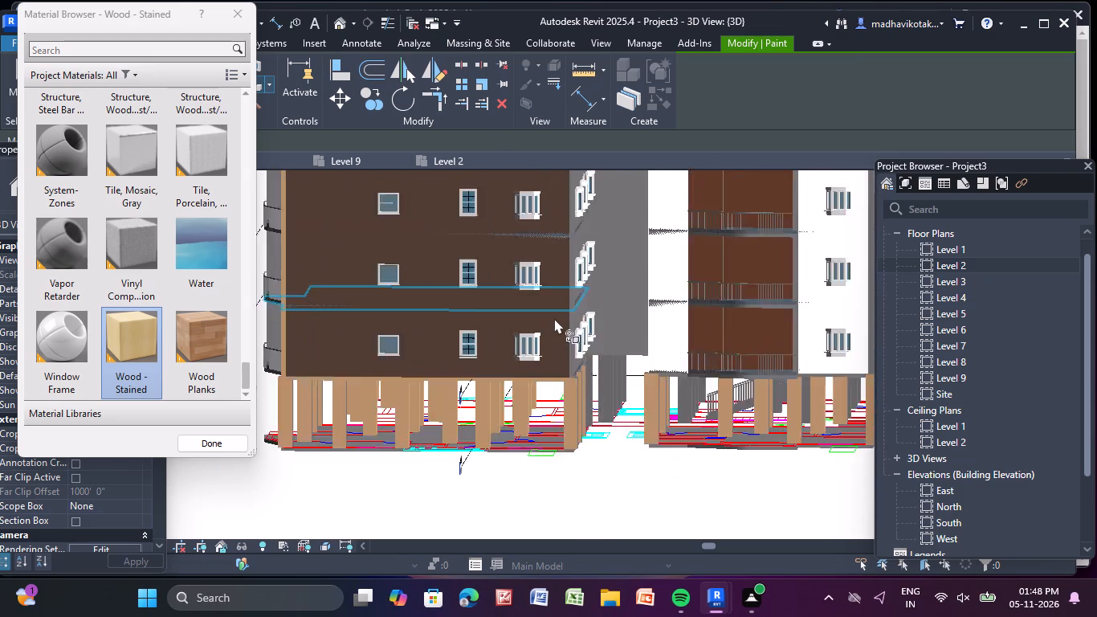
pyautogui.scroll(13, 554, 318)
pyautogui.scroll(-6, 610, 365)
pyautogui.scroll(1, 612, 276)
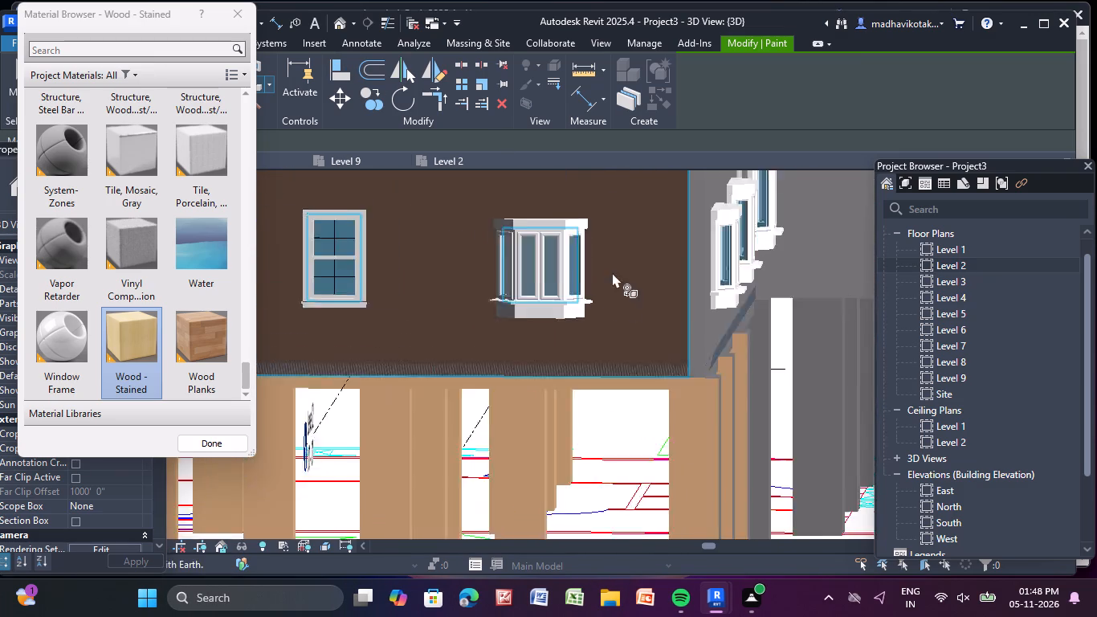
pyautogui.scroll(-1, 612, 272)
pyautogui.moveTo(610, 273); pyautogui.dragTo(280, 466, button='middle')
pyautogui.scroll(5, 345, 313)
pyautogui.click(369, 288)
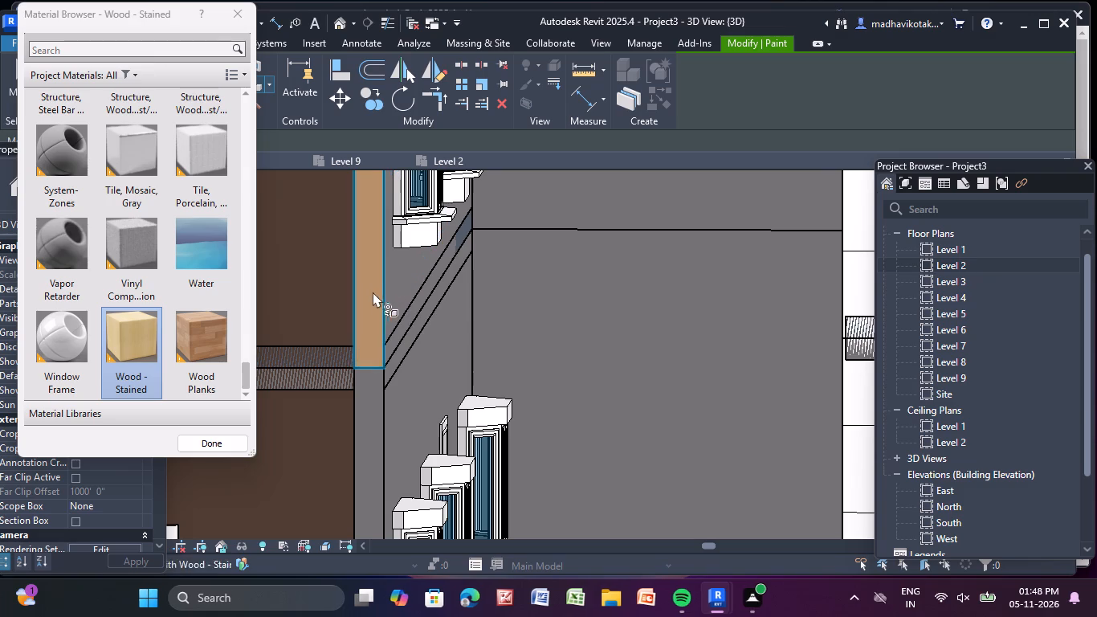
pyautogui.click(357, 397)
pyautogui.click(365, 400)
# Paint the next two grey strips up the bay-window corner of the dark brown block with Wood - Stained.
pyautogui.scroll(-8, 381, 359)
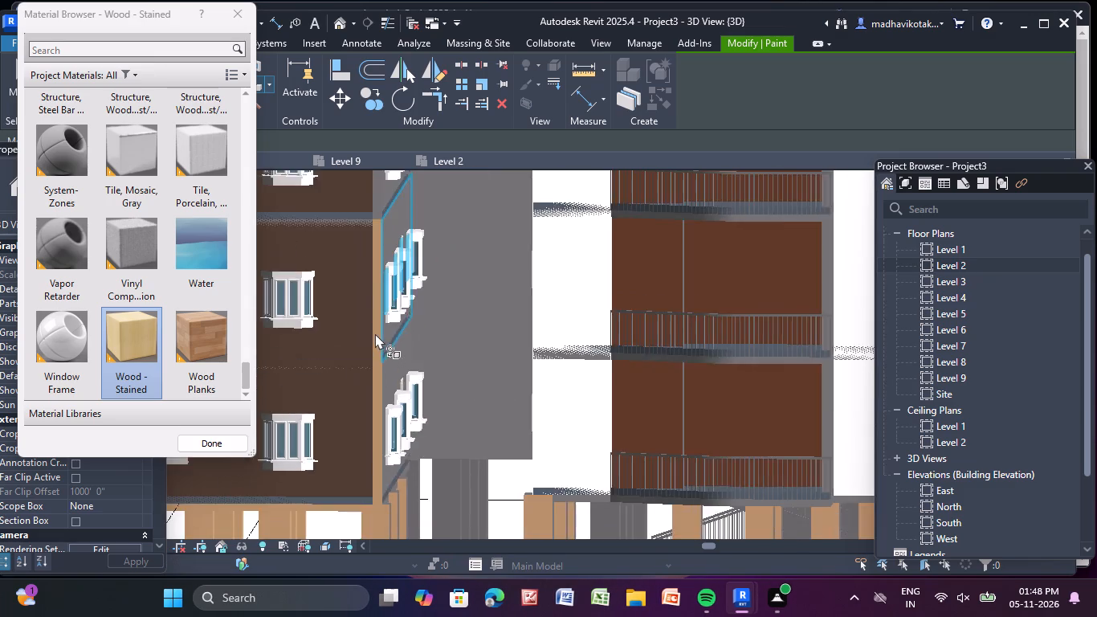
pyautogui.scroll(-3, 375, 331)
pyautogui.moveTo(375, 331); pyautogui.dragTo(312, 452, button='middle')
pyautogui.scroll(10, 298, 303)
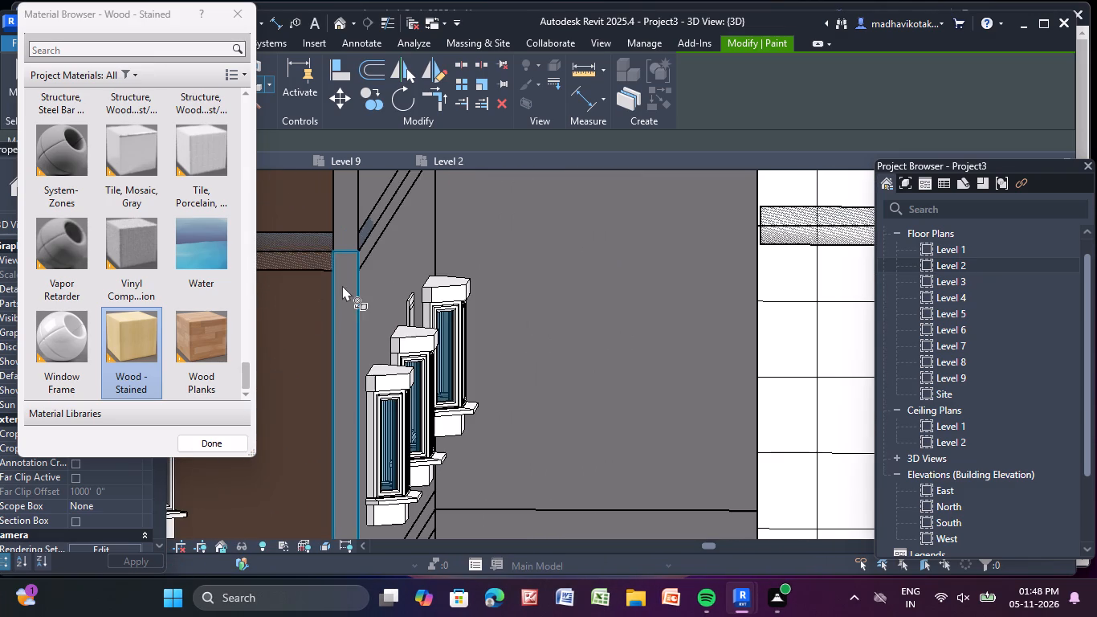
pyautogui.click(342, 285)
pyautogui.moveTo(342, 285); pyautogui.dragTo(324, 427, button='middle')
pyautogui.click(332, 315)
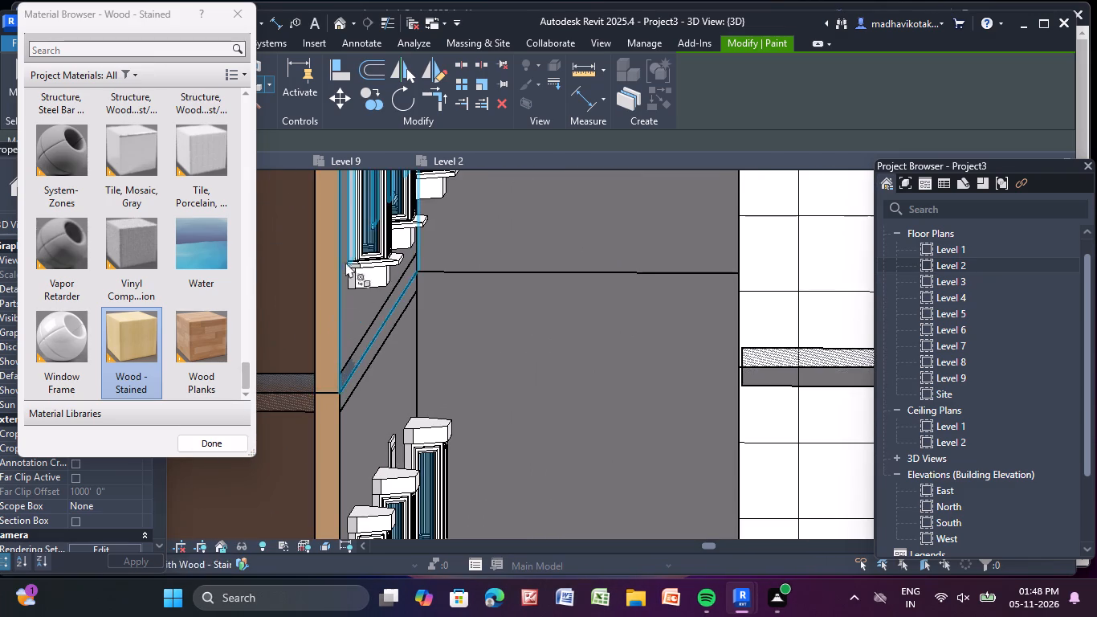
# Paint the following two grey strips higher up the bay-window corner with Wood - Stained.
pyautogui.moveTo(343, 256); pyautogui.dragTo(375, 443, button='middle')
pyautogui.moveTo(361, 281); pyautogui.dragTo(324, 483, button='middle')
pyautogui.middleClick(324, 483)
pyautogui.moveTo(324, 297); pyautogui.dragTo(310, 468, button='middle')
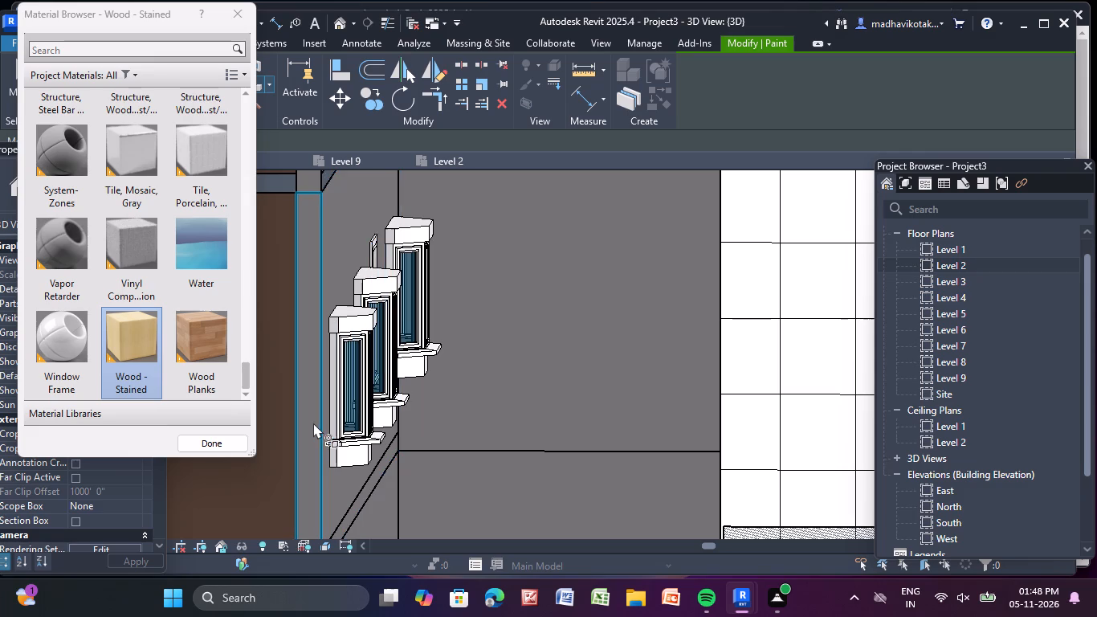
pyautogui.click(313, 423)
pyautogui.scroll(-4, 312, 415)
pyautogui.moveTo(310, 436); pyautogui.dragTo(308, 572, button='middle')
pyautogui.scroll(5, 327, 326)
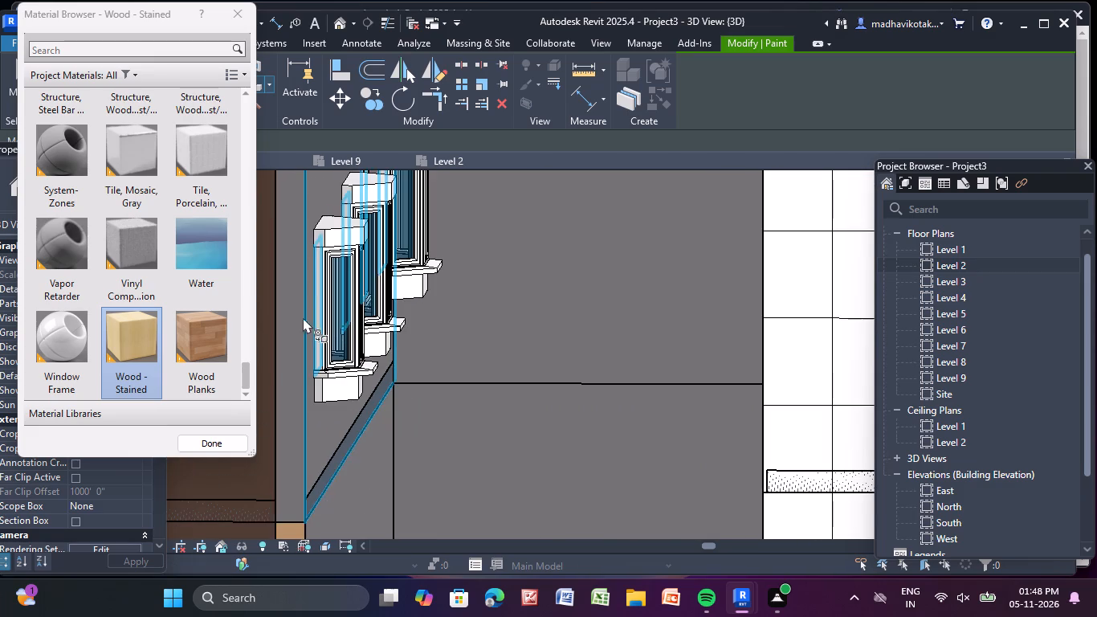
pyautogui.click(290, 317)
# Paint the top floor's bay-window side wall and its adjoining corner strip with Wood - Stained.
pyautogui.scroll(-5, 296, 311)
pyautogui.moveTo(296, 311); pyautogui.dragTo(536, 616, button='middle')
pyautogui.scroll(3, 585, 346)
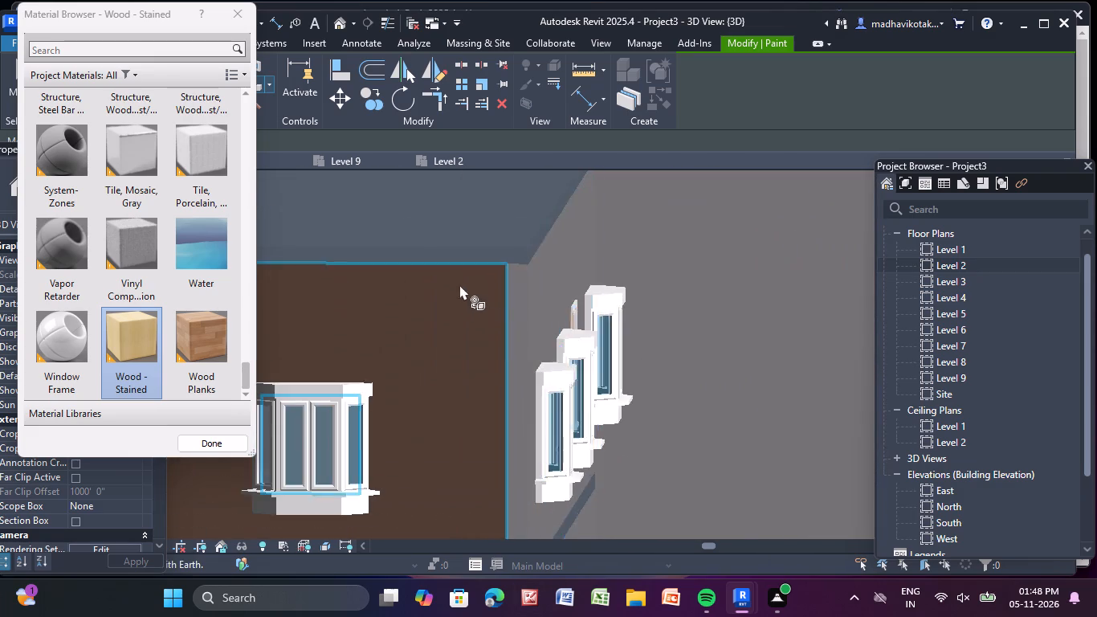
pyautogui.click(522, 348)
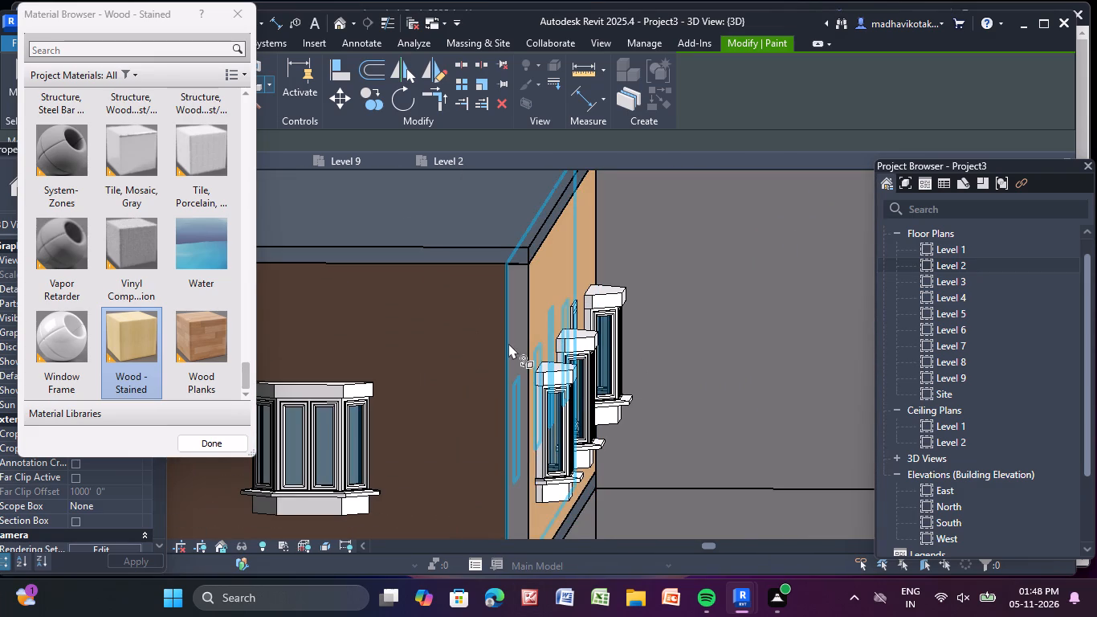
pyautogui.click(521, 343)
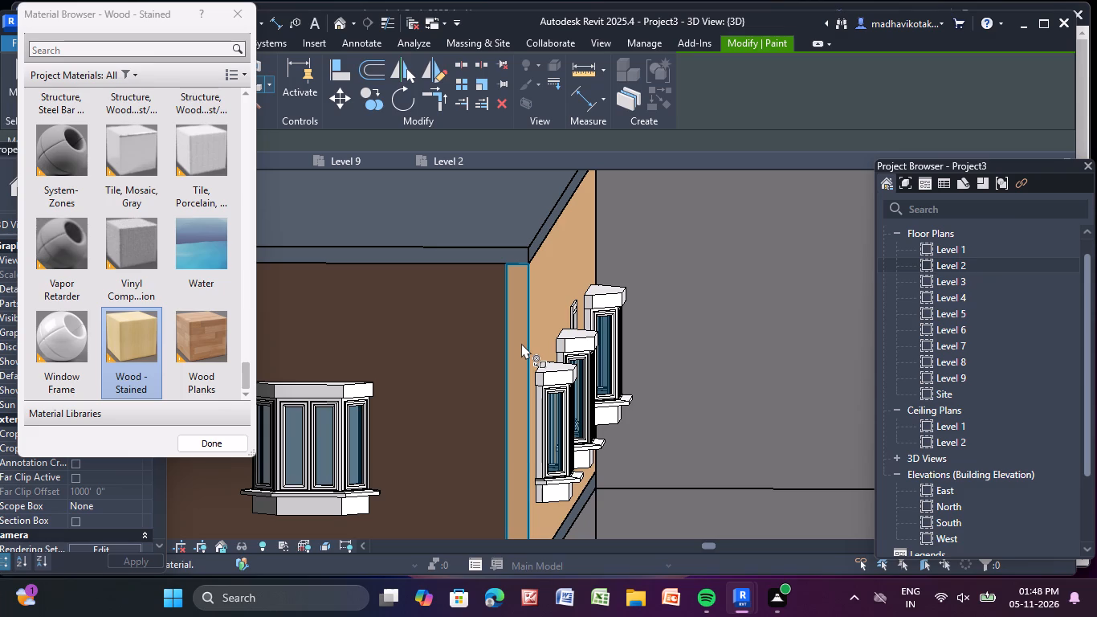
# Paint the upper four floors of the recessed wall between the dark brown and white tiled blocks with Wood - Stained.
pyautogui.scroll(-8, 709, 328)
pyautogui.moveTo(706, 371); pyautogui.dragTo(382, 270, button='middle')
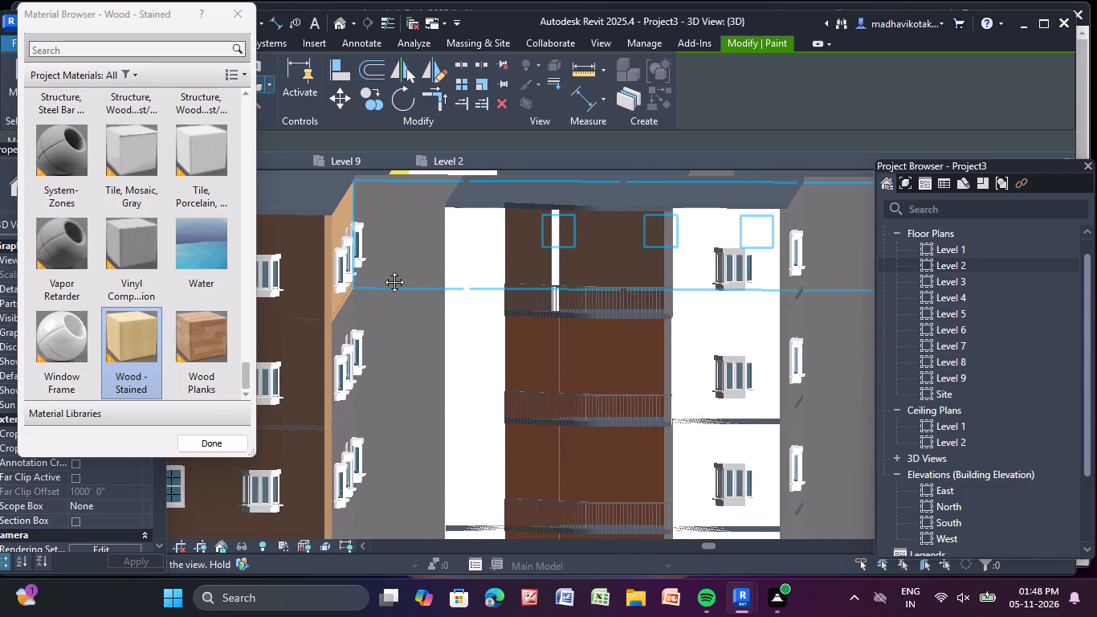
pyautogui.moveTo(382, 270); pyautogui.dragTo(379, 270, button='middle')
pyautogui.click(383, 246)
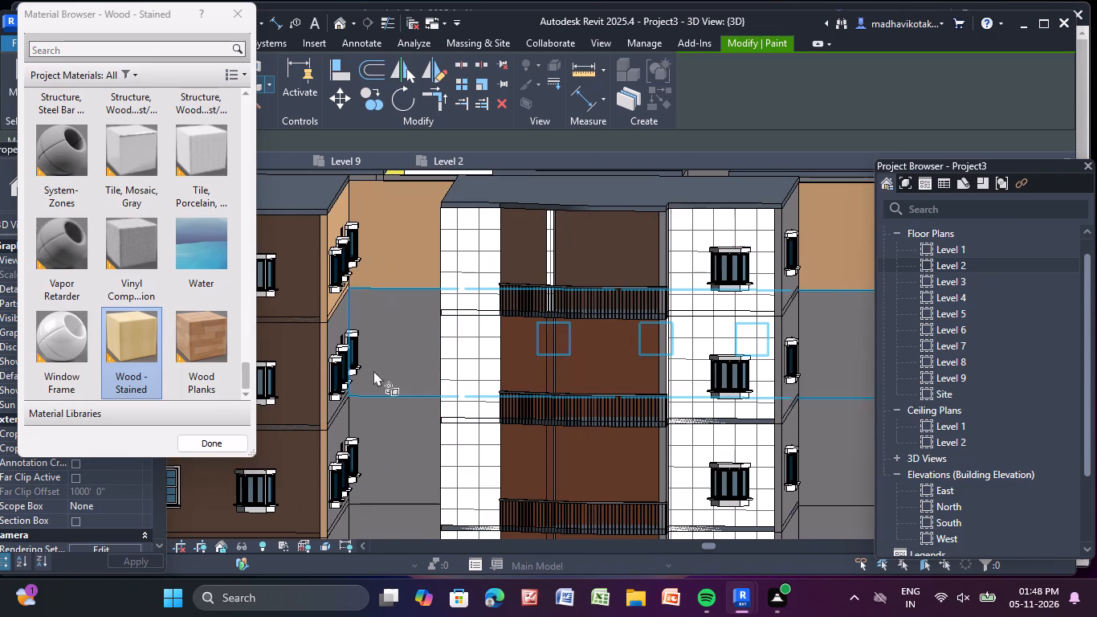
pyautogui.click(412, 329)
pyautogui.click(409, 434)
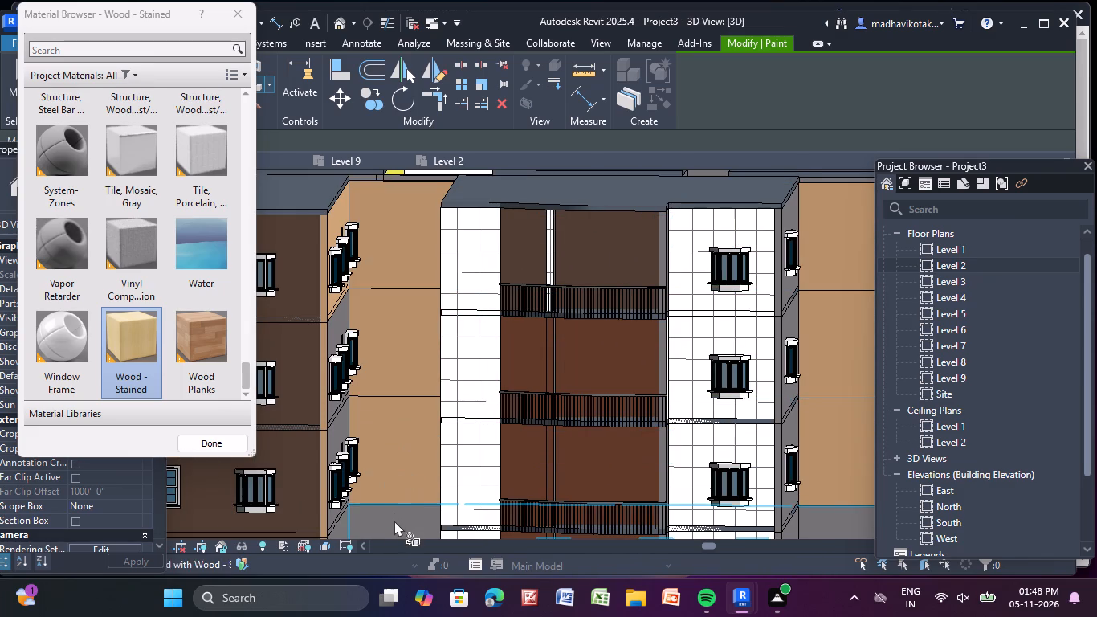
pyautogui.click(394, 521)
# Paint the recessed connecting wall's three lower floors with Wood - Stained.
pyautogui.moveTo(392, 517); pyautogui.dragTo(523, 132, button='middle')
pyautogui.scroll(-1, 523, 132)
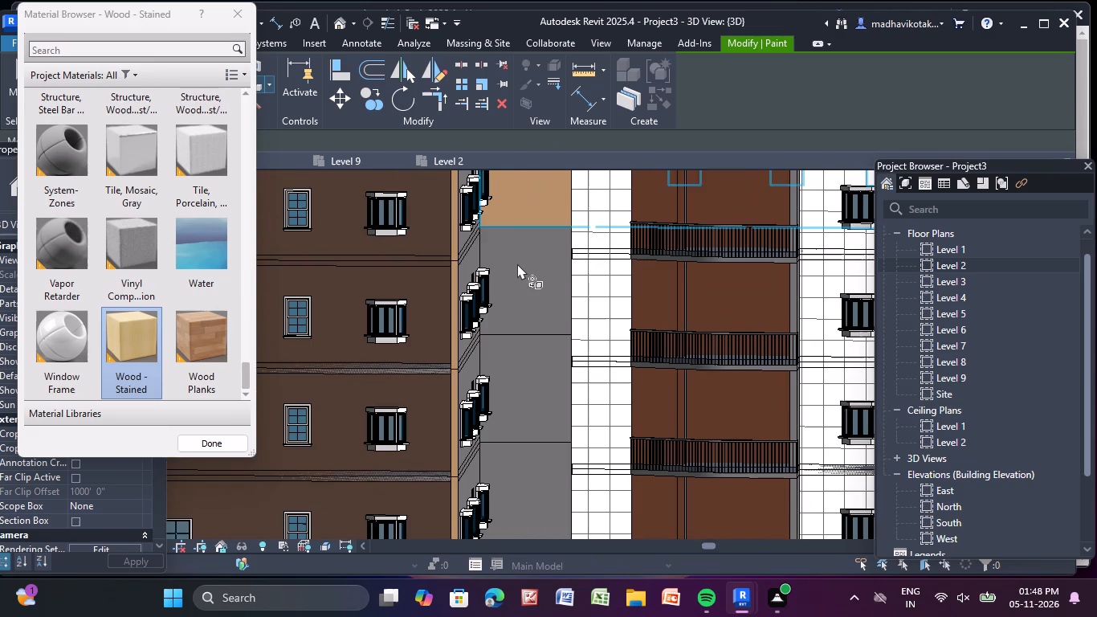
pyautogui.click(517, 268)
pyautogui.click(517, 361)
pyautogui.click(529, 465)
# Paint the lower floors of the dark brown block's grey bay-window side wall with Wood - Stained.
pyautogui.scroll(5, 515, 485)
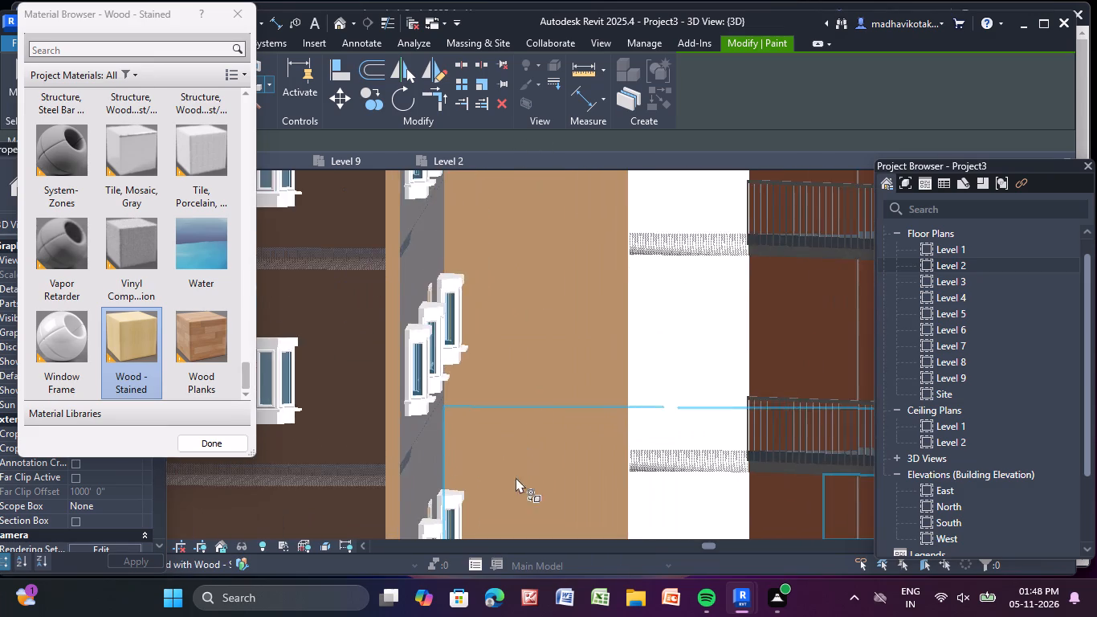
pyautogui.moveTo(522, 441); pyautogui.dragTo(537, 248, button='middle')
pyautogui.click(426, 283)
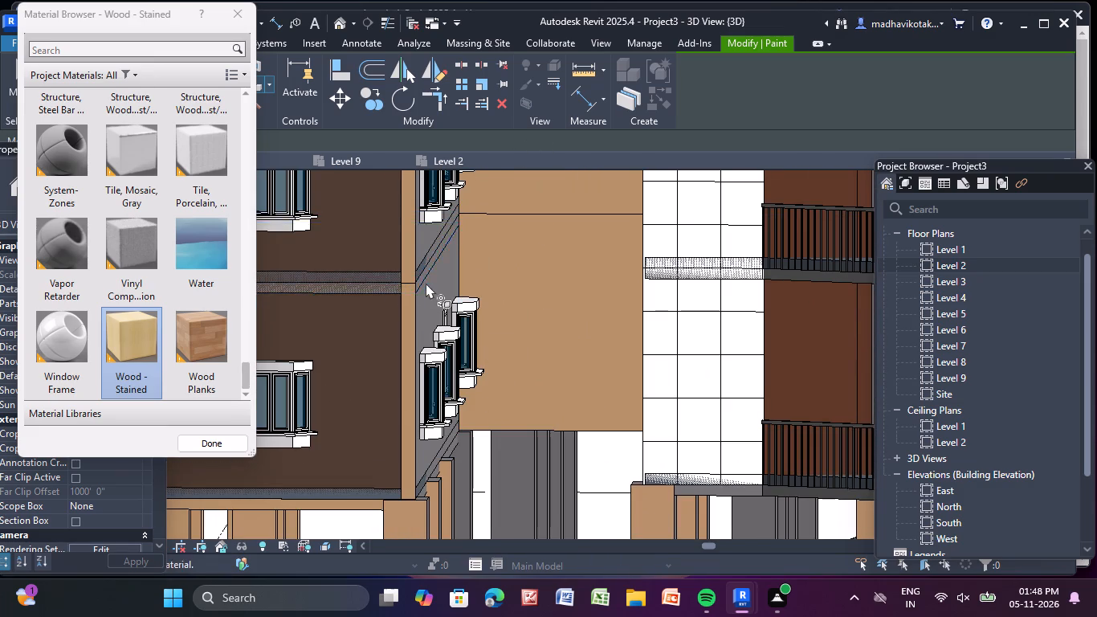
pyautogui.click(434, 294)
pyautogui.moveTo(447, 328); pyautogui.dragTo(805, 468, button='middle')
pyautogui.moveTo(763, 391); pyautogui.dragTo(724, 406, button='middle')
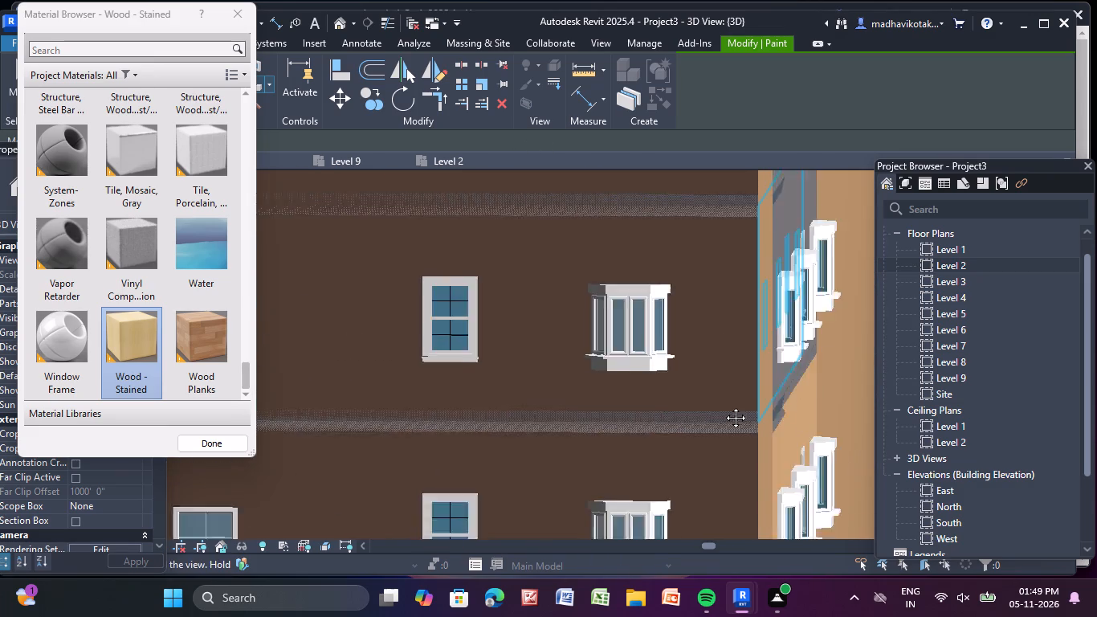
pyautogui.moveTo(724, 406); pyautogui.dragTo(327, 390, button='middle')
pyautogui.scroll(2, 268, 224)
pyautogui.click(388, 212)
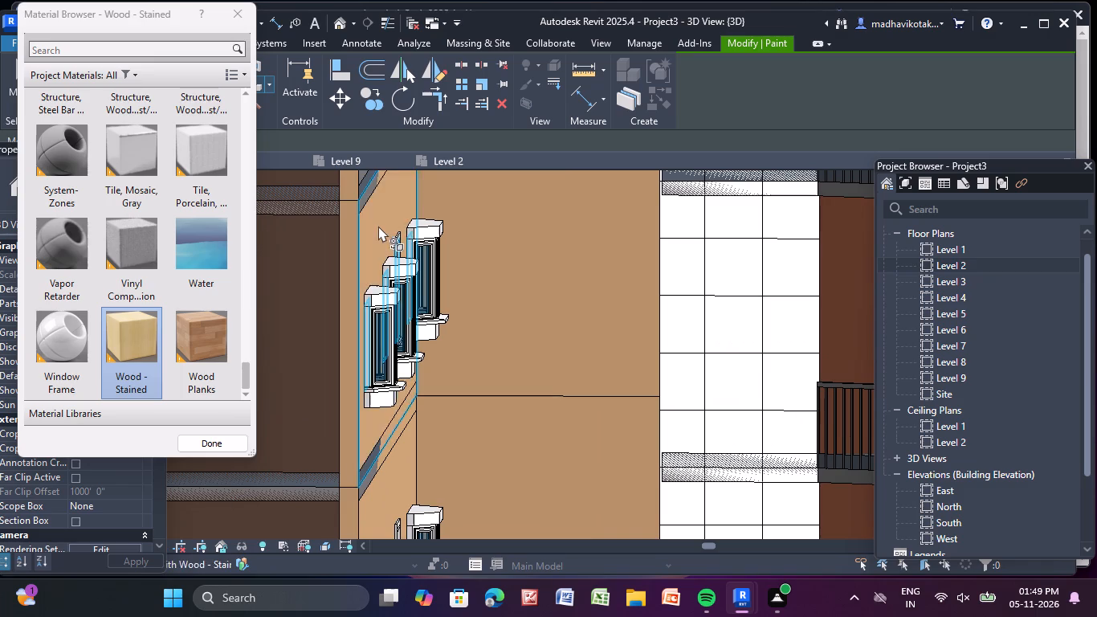
# Paint the next two floors up the bay-window side wall with Wood - Stained.
pyautogui.scroll(-4, 378, 226)
pyautogui.moveTo(380, 228); pyautogui.dragTo(456, 491, button='middle')
pyautogui.scroll(3, 434, 335)
pyautogui.click(464, 308)
pyautogui.moveTo(463, 309); pyautogui.dragTo(454, 349, button='middle')
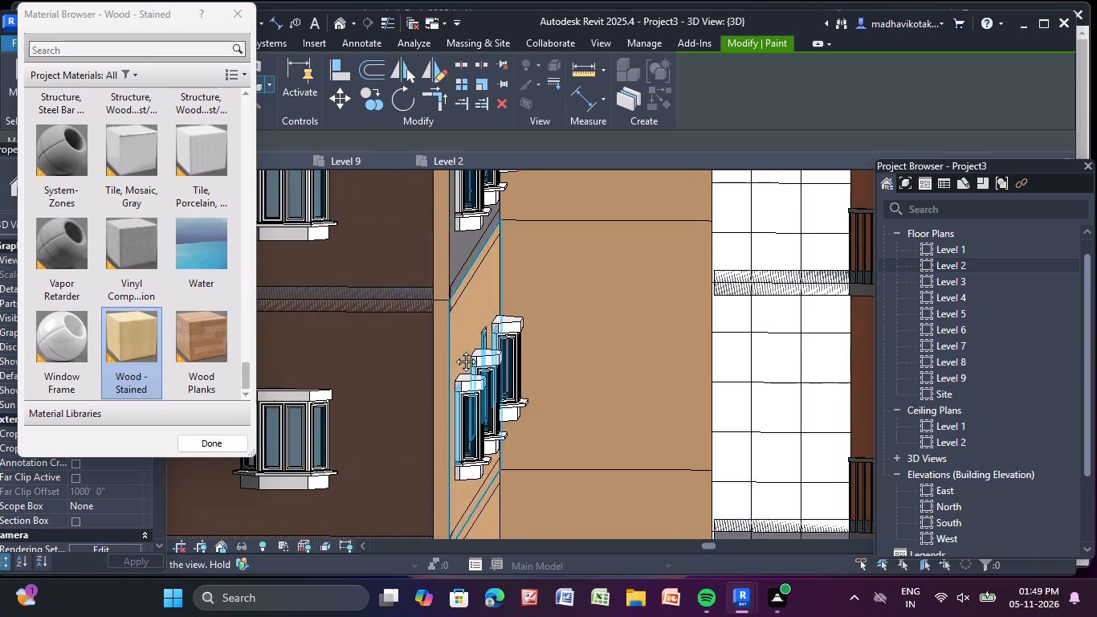
pyautogui.moveTo(454, 349); pyautogui.dragTo(432, 488, button='middle')
pyautogui.scroll(2, 454, 206)
pyautogui.click(453, 206)
# Paint the remaining grey upper floors of the bay-window side wall, below the top floor, with Wood - Stained.
pyautogui.moveTo(447, 224); pyautogui.dragTo(478, 541, button='middle')
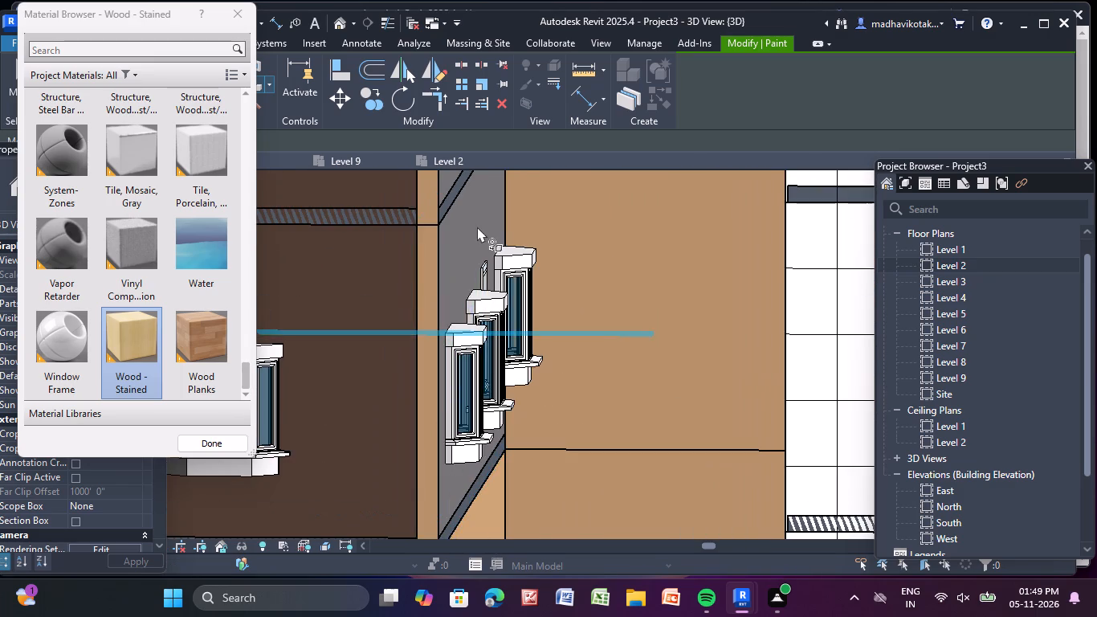
pyautogui.click(477, 225)
pyautogui.scroll(-1, 463, 218)
pyautogui.moveTo(463, 235); pyautogui.dragTo(391, 599, button='middle')
pyautogui.click(387, 308)
pyautogui.scroll(-7, 383, 306)
pyautogui.scroll(1, 383, 306)
pyautogui.scroll(-3, 383, 306)
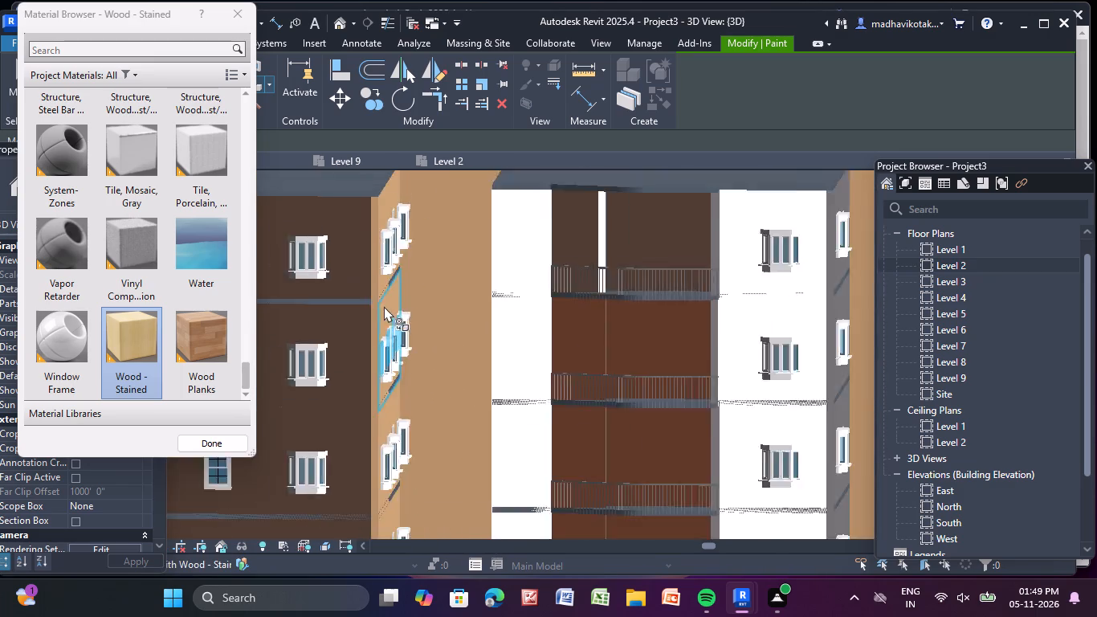
pyautogui.scroll(-7, 384, 306)
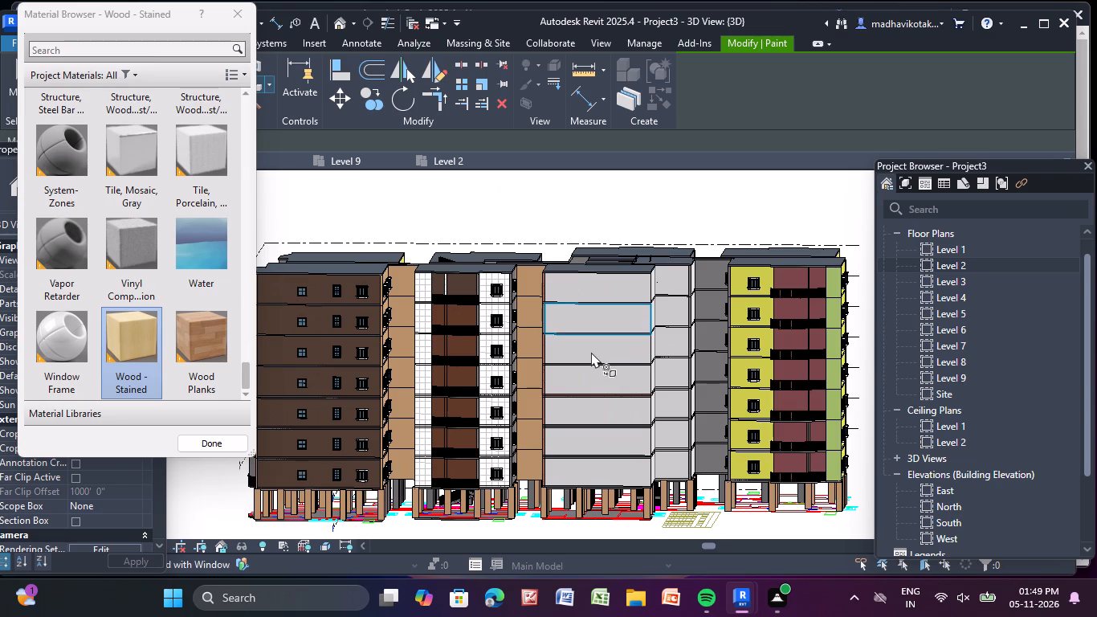
# Paint the grey recessed connecting wall beside the yellow block with Wood - Stained on every floor.
pyautogui.scroll(3, 591, 352)
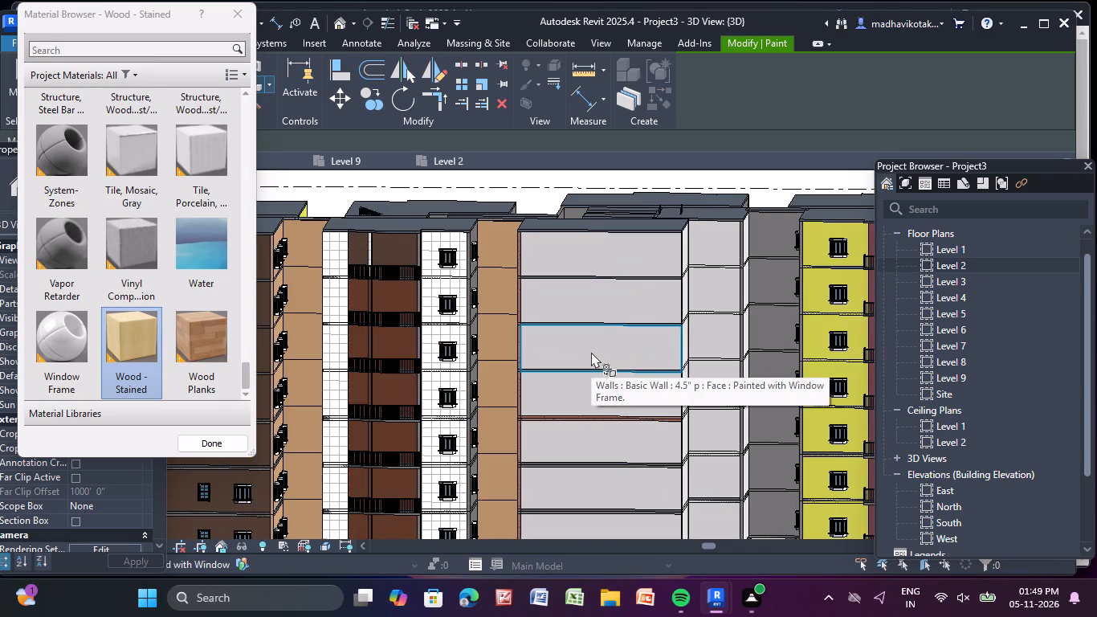
pyautogui.click(765, 239)
pyautogui.click(768, 280)
pyautogui.click(761, 343)
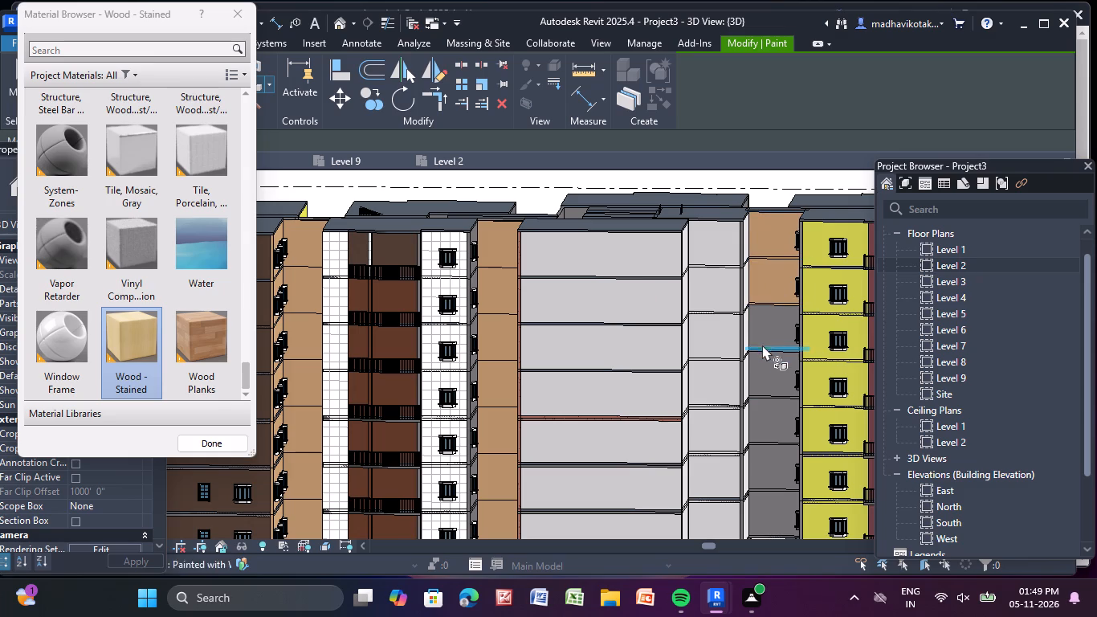
pyautogui.click(758, 384)
pyautogui.click(762, 320)
pyautogui.click(783, 426)
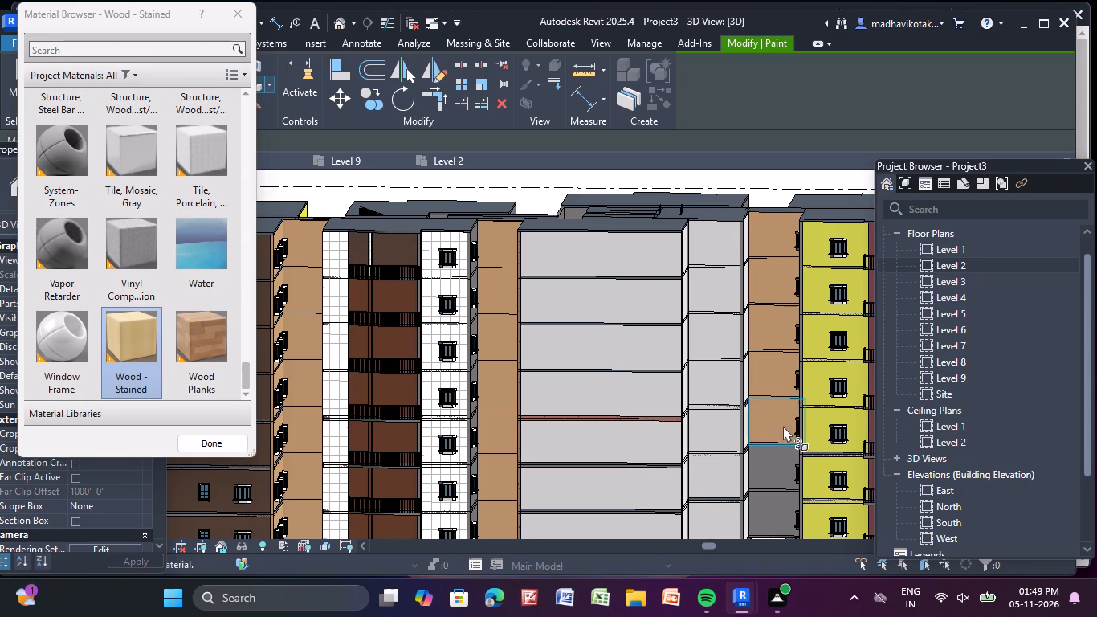
pyautogui.moveTo(780, 431); pyautogui.dragTo(668, 256, button='middle')
pyautogui.click(646, 296)
pyautogui.click(655, 333)
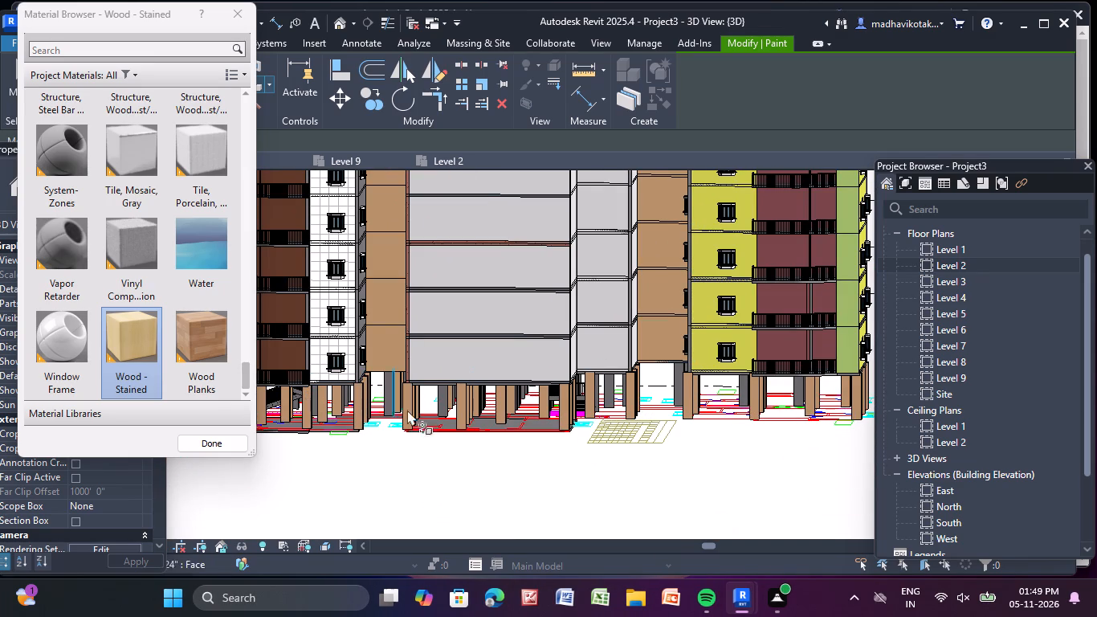
# Paint the first grey side faces of the ground-floor columns at the dark brown block's corner with Wood - Stained.
pyautogui.moveTo(272, 428); pyautogui.dragTo(530, 422, button='middle')
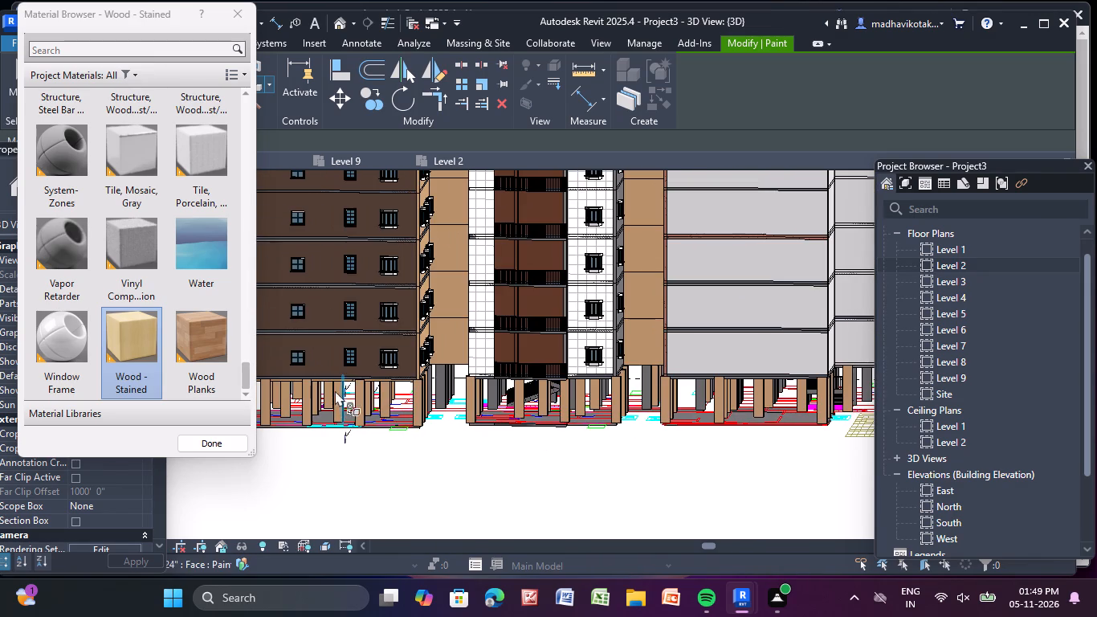
pyautogui.scroll(3, 338, 387)
pyautogui.scroll(6, 467, 389)
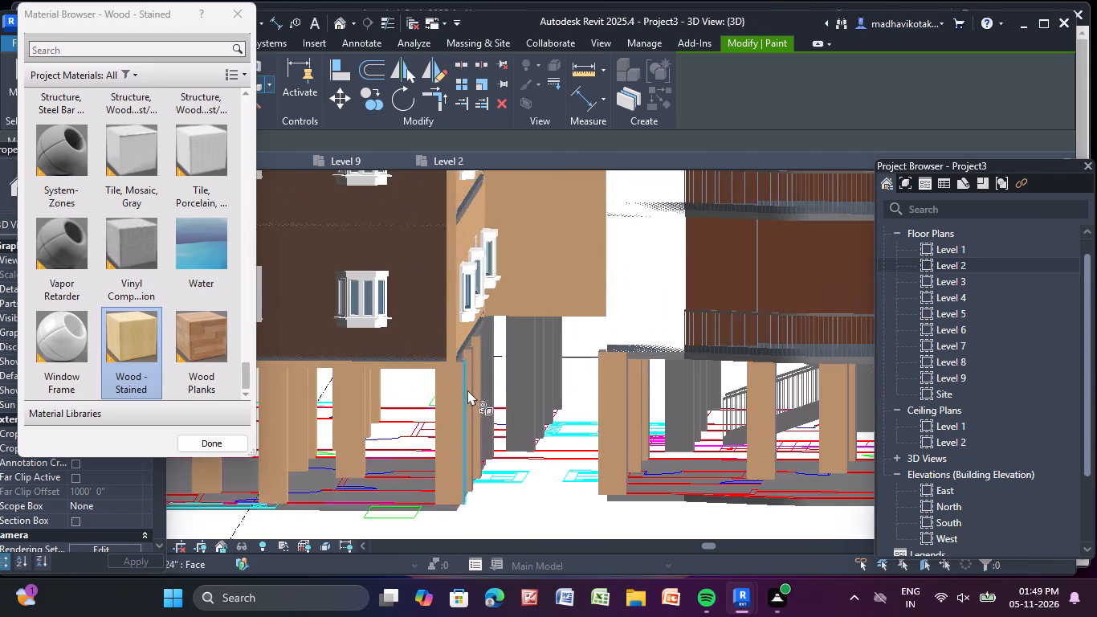
pyautogui.scroll(9, 467, 390)
pyautogui.click(539, 374)
pyautogui.scroll(15, 520, 376)
pyautogui.click(484, 358)
pyautogui.scroll(-4, 449, 398)
pyautogui.moveTo(446, 402); pyautogui.dragTo(446, 399, button='middle')
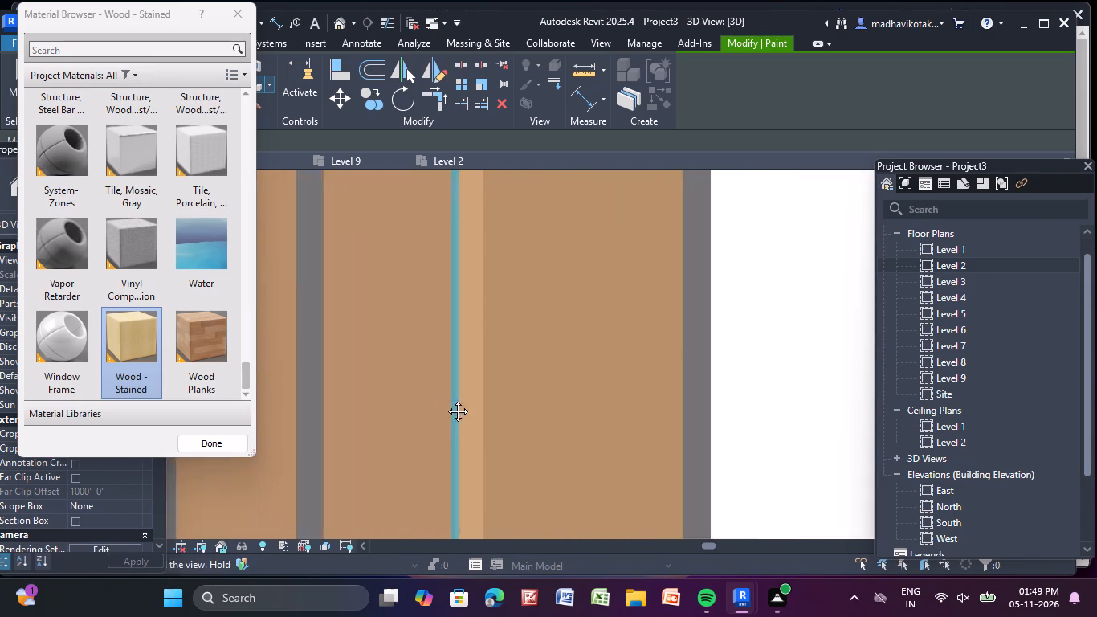
pyautogui.moveTo(446, 399); pyautogui.dragTo(635, 278, button='middle')
pyautogui.scroll(3, 476, 383)
pyautogui.click(508, 369)
# Paint the remaining grey side faces of the dark brown block's corner columns with Wood - Stained.
pyautogui.scroll(-1, 495, 382)
pyautogui.moveTo(491, 385); pyautogui.dragTo(489, 385, button='middle')
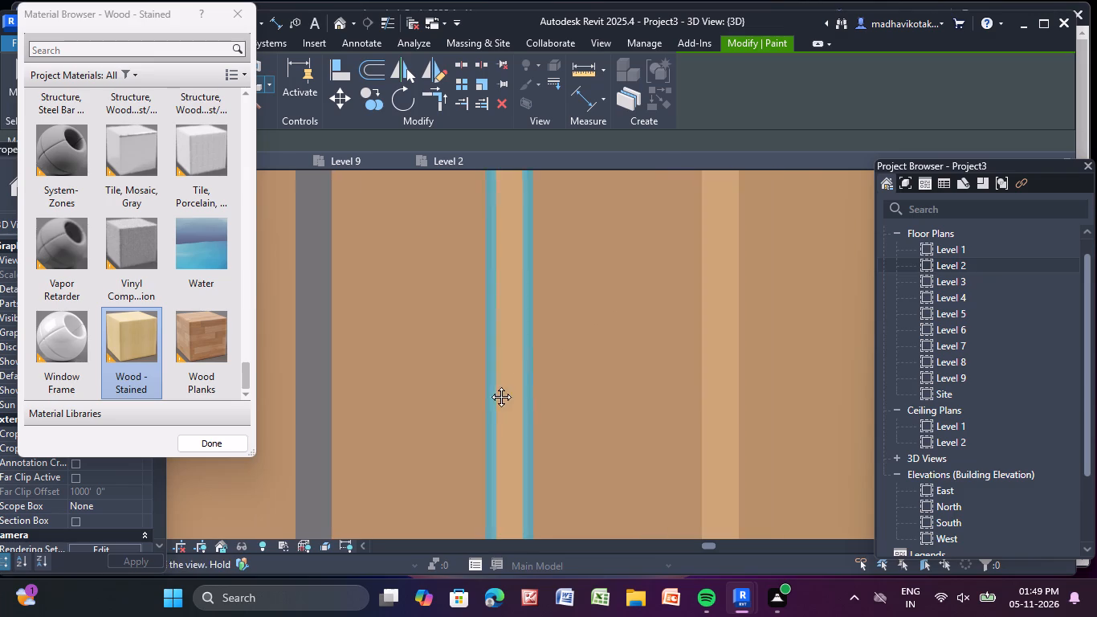
pyautogui.moveTo(489, 385); pyautogui.dragTo(610, 271, button='middle')
pyautogui.click(426, 348)
pyautogui.scroll(-7, 483, 363)
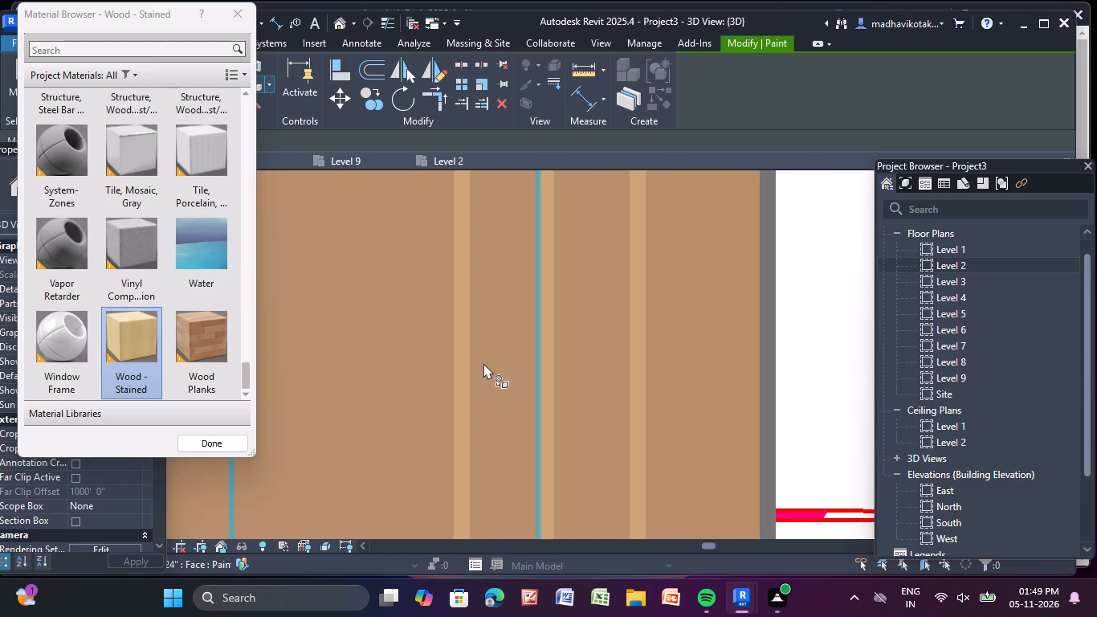
pyautogui.moveTo(478, 307); pyautogui.dragTo(206, 368, button='middle')
pyautogui.scroll(6, 490, 335)
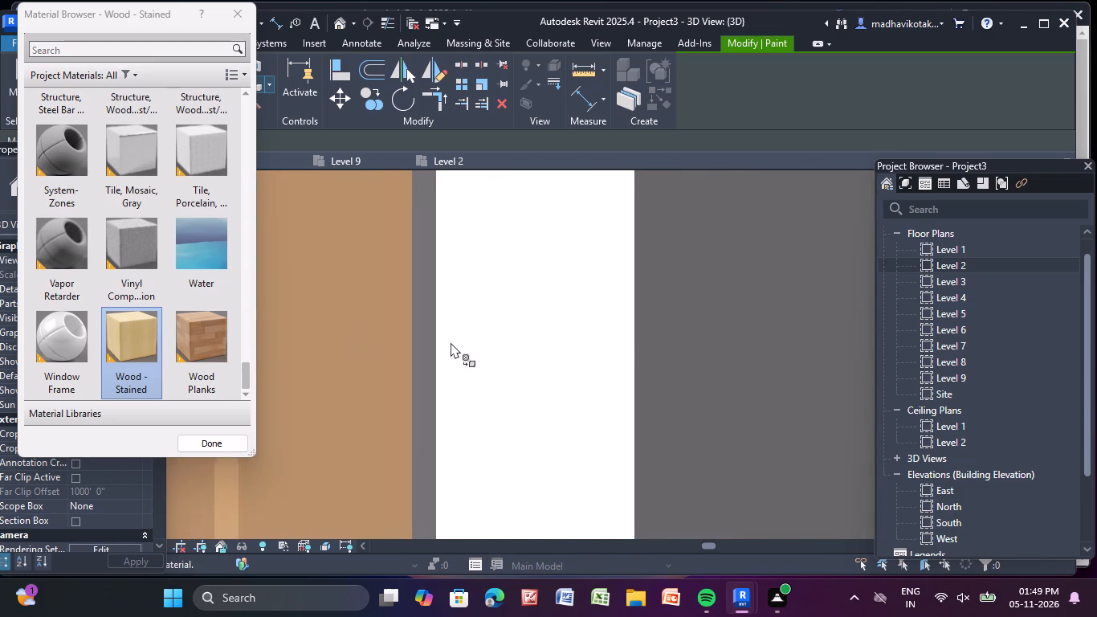
pyautogui.scroll(1, 451, 342)
pyautogui.click(402, 329)
pyautogui.scroll(-6, 402, 329)
# Paint the front faces of the grey columns under the recessed wall next to the dark brown block with Wood - Stained.
pyautogui.moveTo(402, 329); pyautogui.dragTo(25, 288, button='middle')
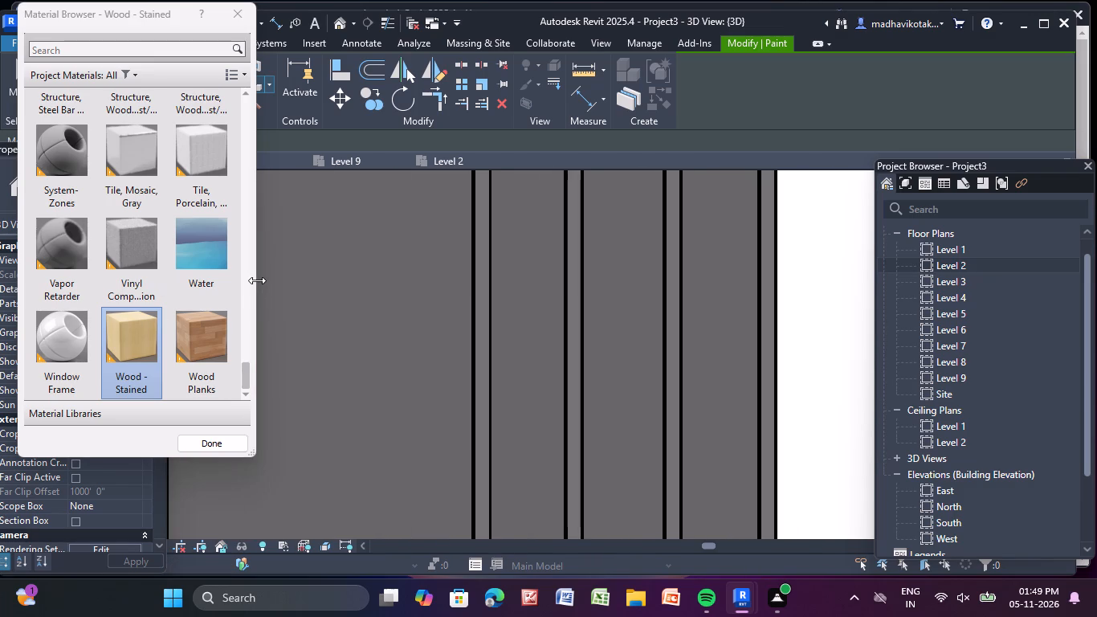
pyautogui.click(257, 280)
pyautogui.click(424, 312)
pyautogui.scroll(3, 456, 308)
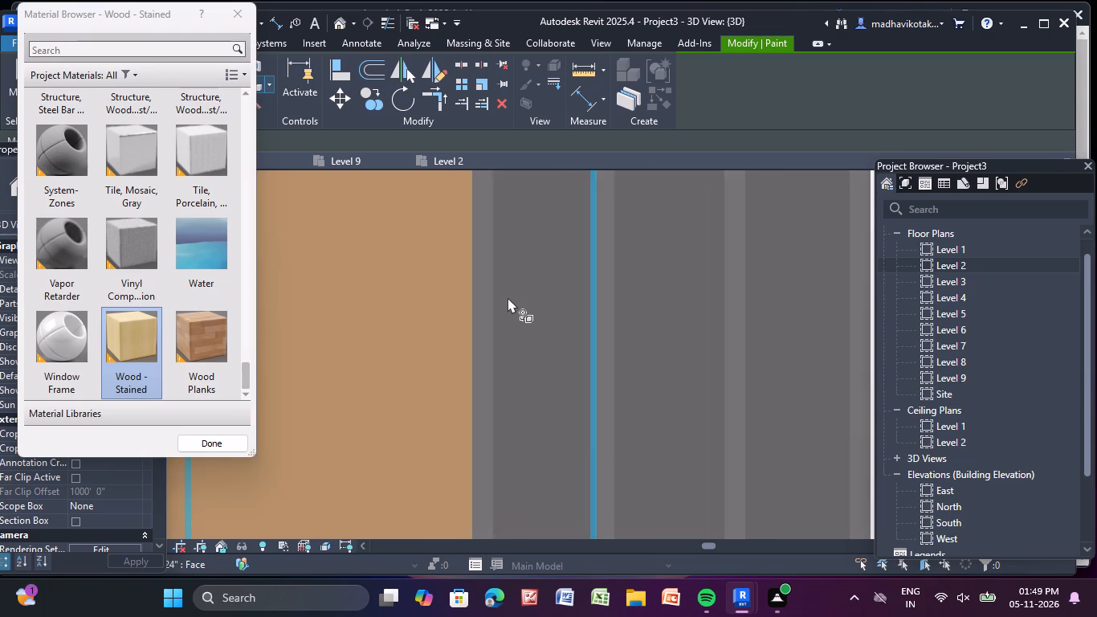
pyautogui.click(508, 297)
pyautogui.click(737, 301)
pyautogui.scroll(-7, 737, 301)
pyautogui.moveTo(737, 301); pyautogui.dragTo(667, 336, button='middle')
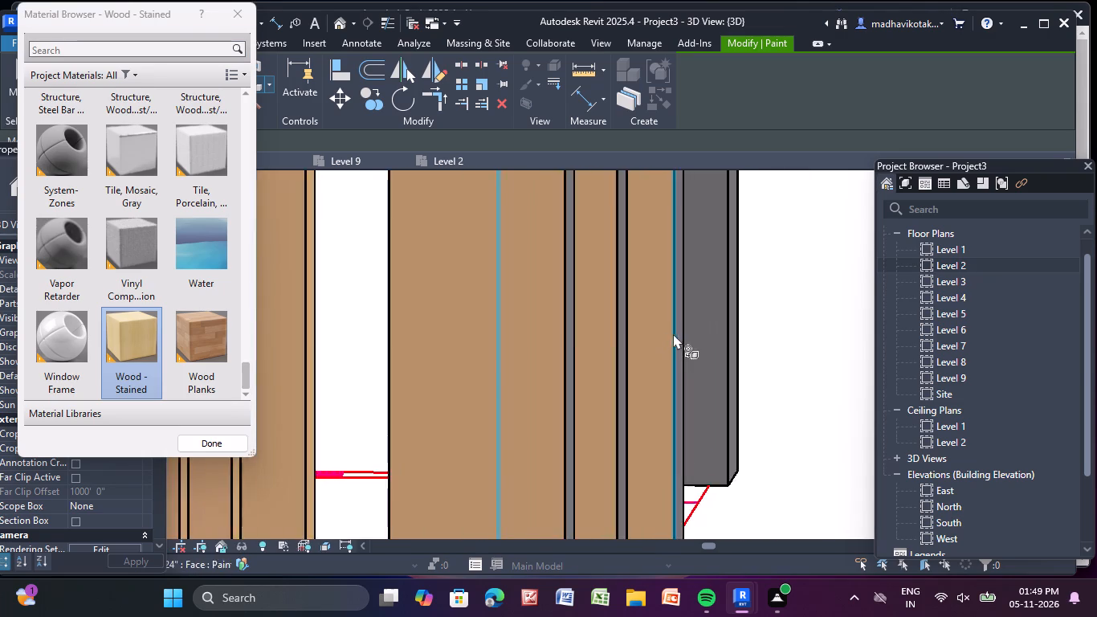
pyautogui.scroll(3, 700, 330)
pyautogui.click(708, 323)
# Paint the narrow grey side faces of those recessed-wall columns with Wood - Stained.
pyautogui.scroll(4, 672, 331)
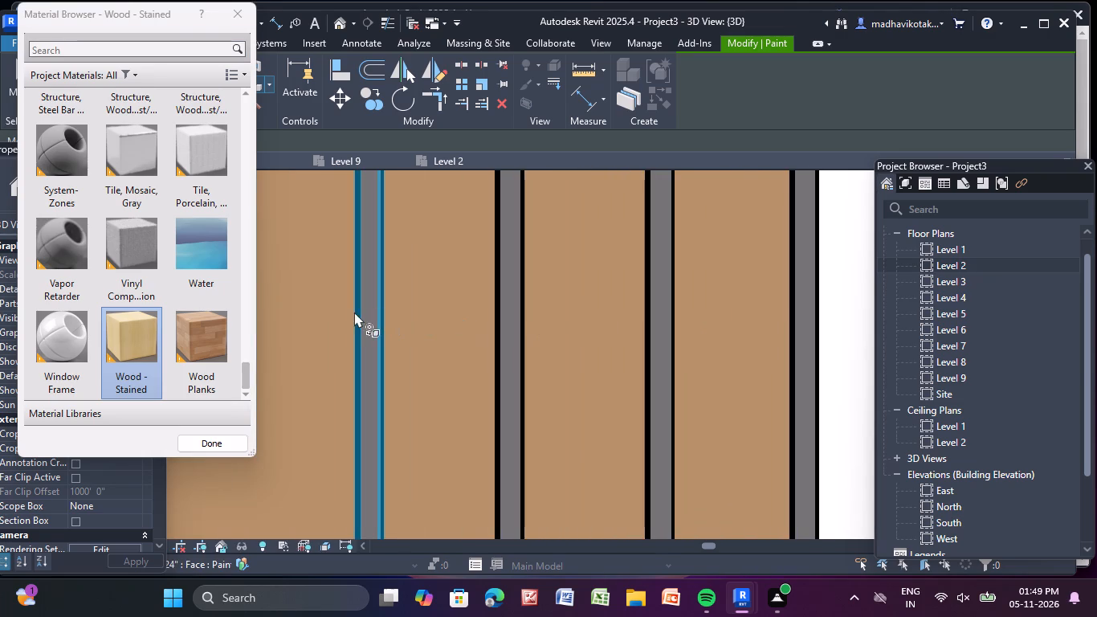
pyautogui.scroll(3, 358, 310)
pyautogui.click(372, 307)
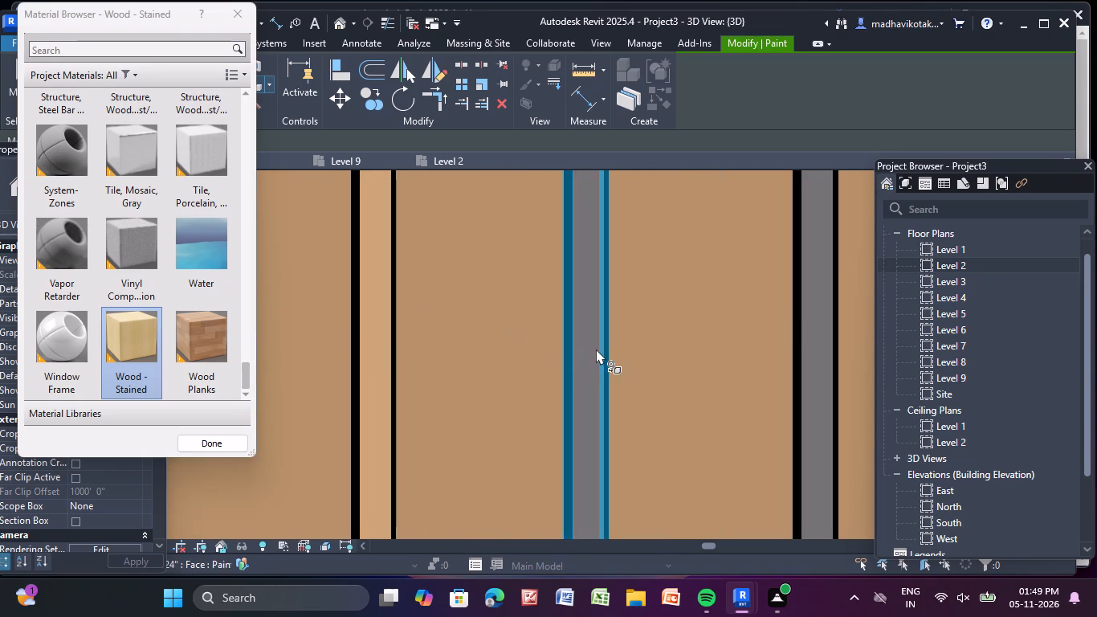
pyautogui.click(596, 349)
pyautogui.doubleClick(812, 349)
pyautogui.scroll(-4, 812, 349)
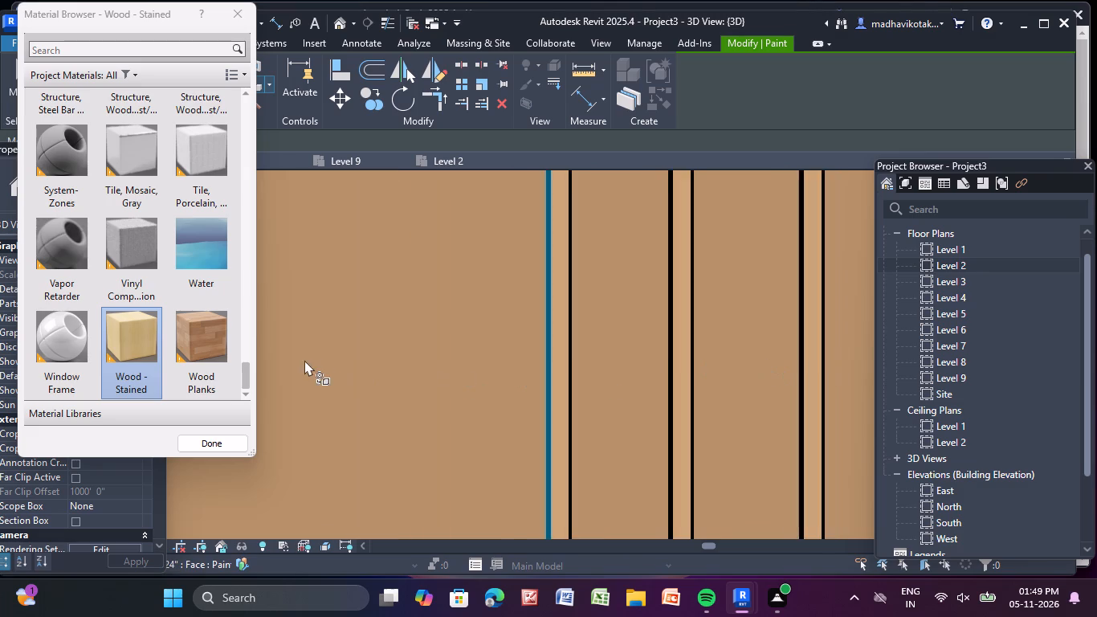
pyautogui.scroll(-4, 639, 348)
pyautogui.moveTo(640, 348); pyautogui.dragTo(328, 337, button='middle')
pyautogui.scroll(3, 575, 327)
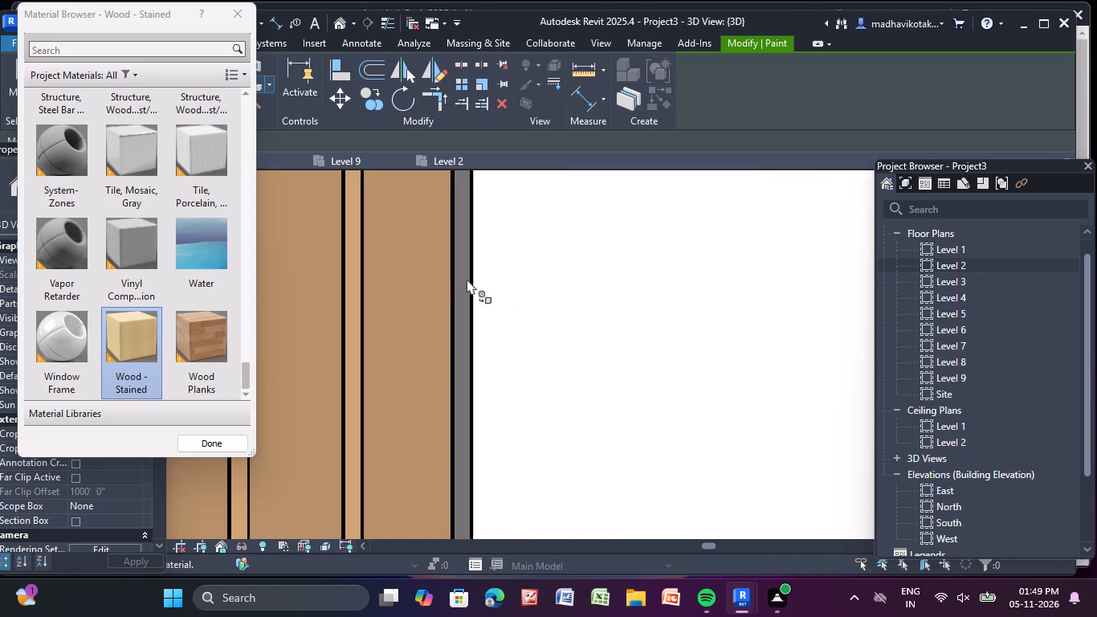
pyautogui.click(459, 259)
# Paint the white-tiled block's corner column side faces and the front of the nearest grey column behind with Wood - Stained.
pyautogui.scroll(-6, 509, 313)
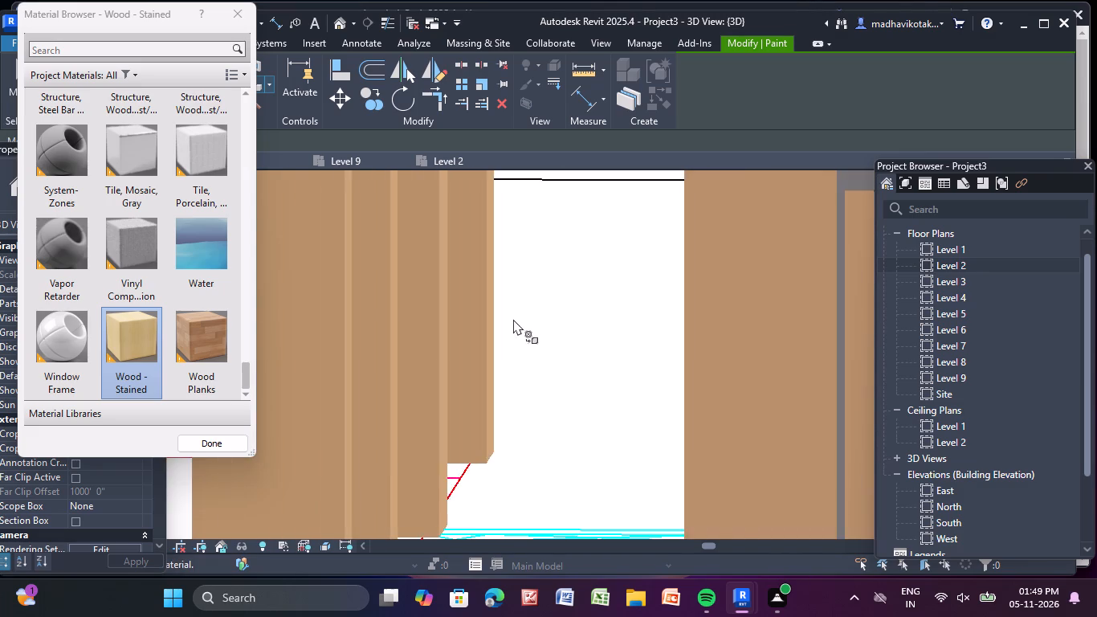
pyautogui.scroll(-4, 513, 319)
pyautogui.moveTo(513, 319); pyautogui.dragTo(341, 236, button='middle')
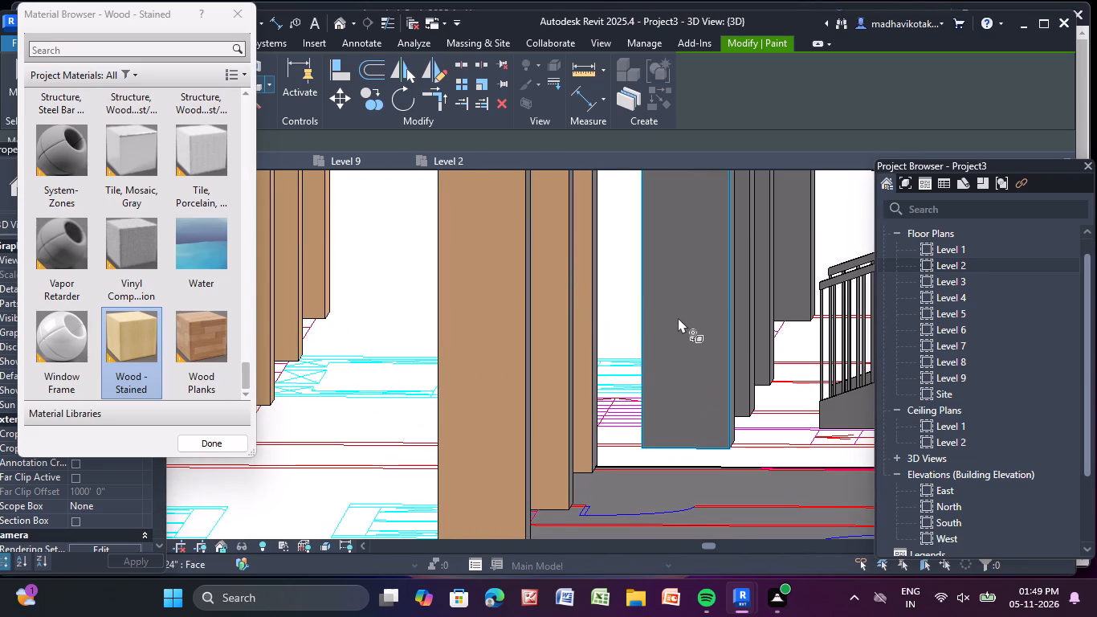
pyautogui.click(678, 317)
pyautogui.scroll(4, 557, 330)
pyautogui.scroll(5, 467, 330)
pyautogui.scroll(4, 533, 332)
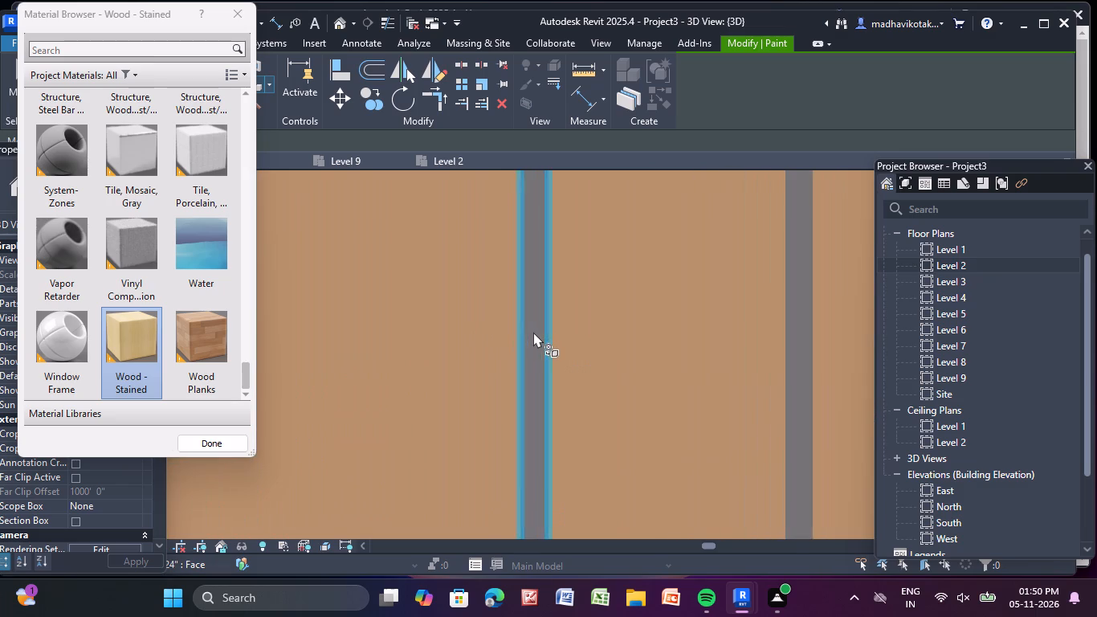
pyautogui.click(533, 332)
pyautogui.moveTo(642, 378); pyautogui.dragTo(322, 367, button='middle')
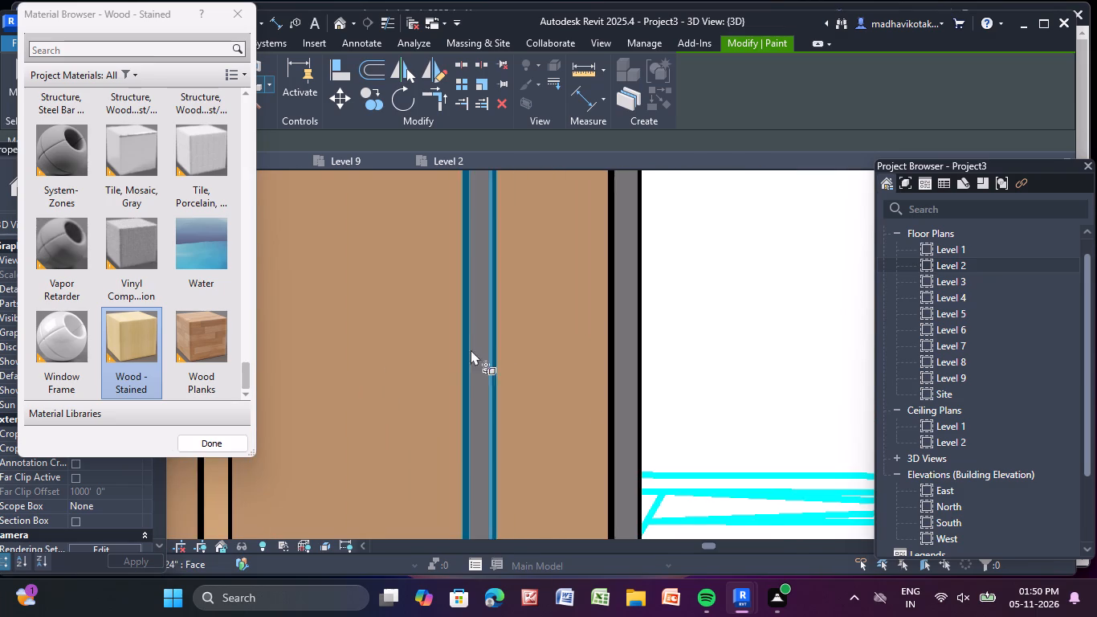
pyautogui.scroll(2, 512, 347)
pyautogui.click(473, 337)
pyautogui.click(655, 337)
# Paint the remaining grey faces of the column row between the white-tiled block's corner and the staircase with Wood - Stained.
pyautogui.scroll(-6, 655, 337)
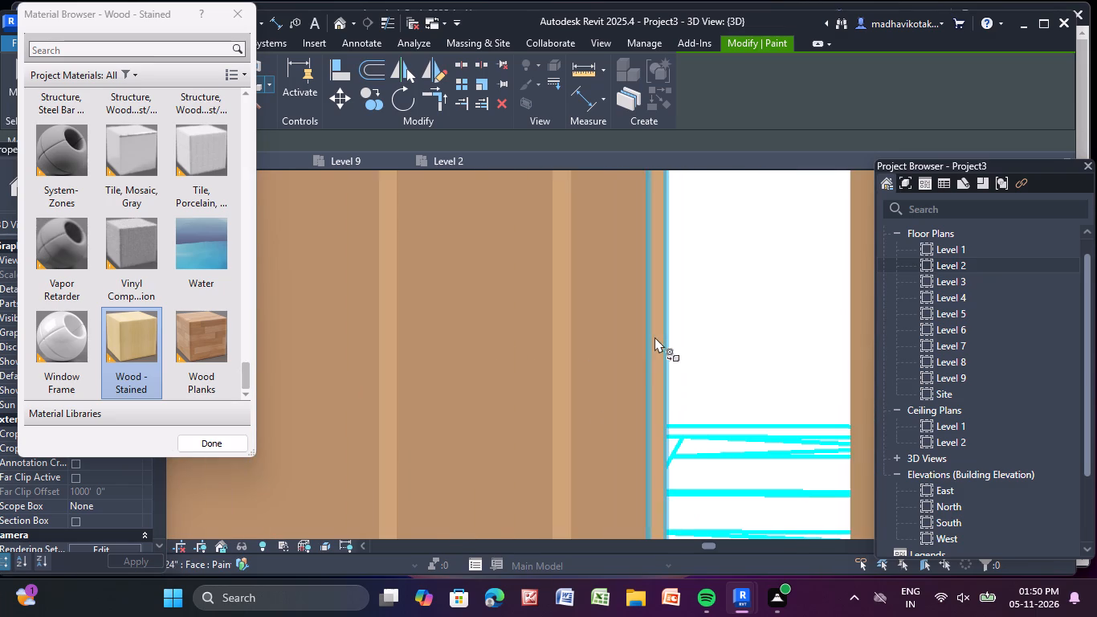
pyautogui.scroll(-3, 655, 337)
pyautogui.moveTo(656, 337); pyautogui.dragTo(246, 328, button='middle')
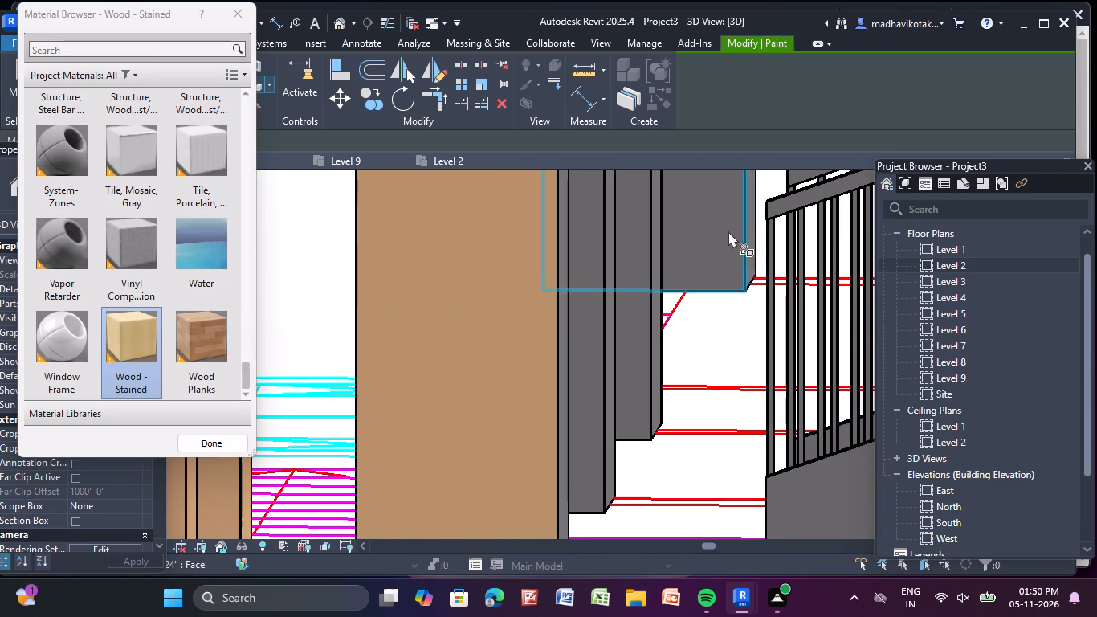
pyautogui.click(724, 229)
pyautogui.click(653, 274)
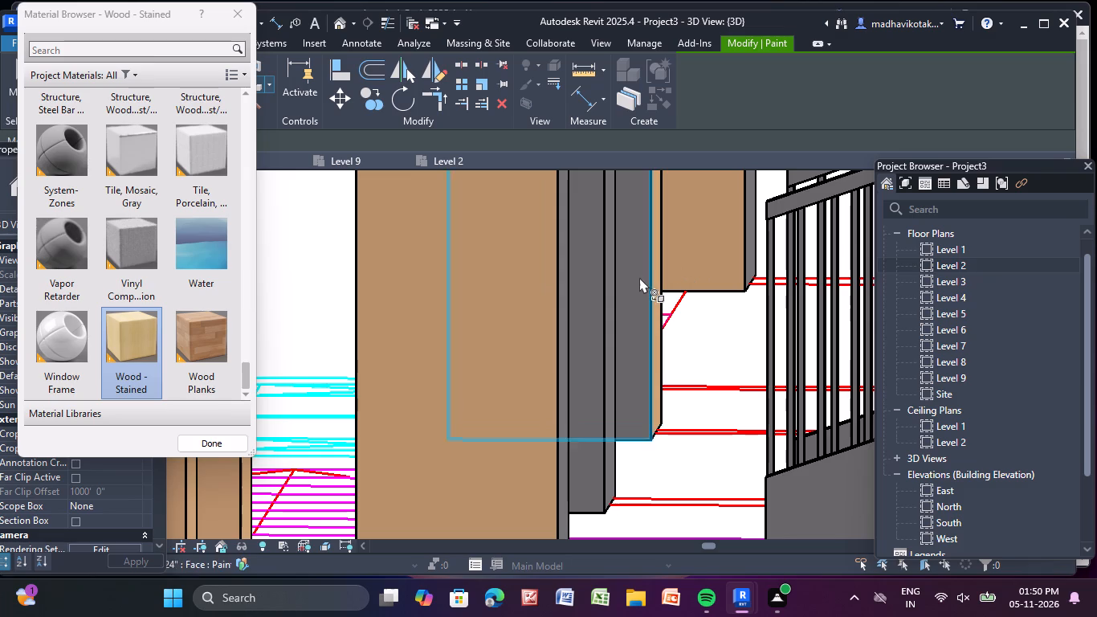
pyautogui.click(639, 277)
pyautogui.click(597, 288)
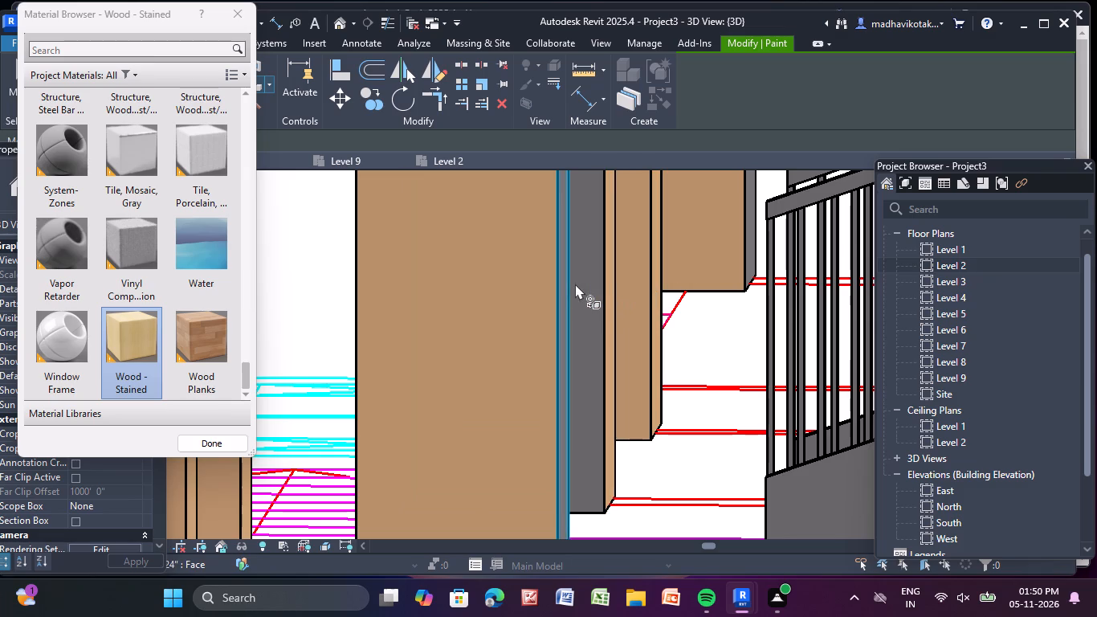
pyautogui.click(573, 284)
pyautogui.click(577, 286)
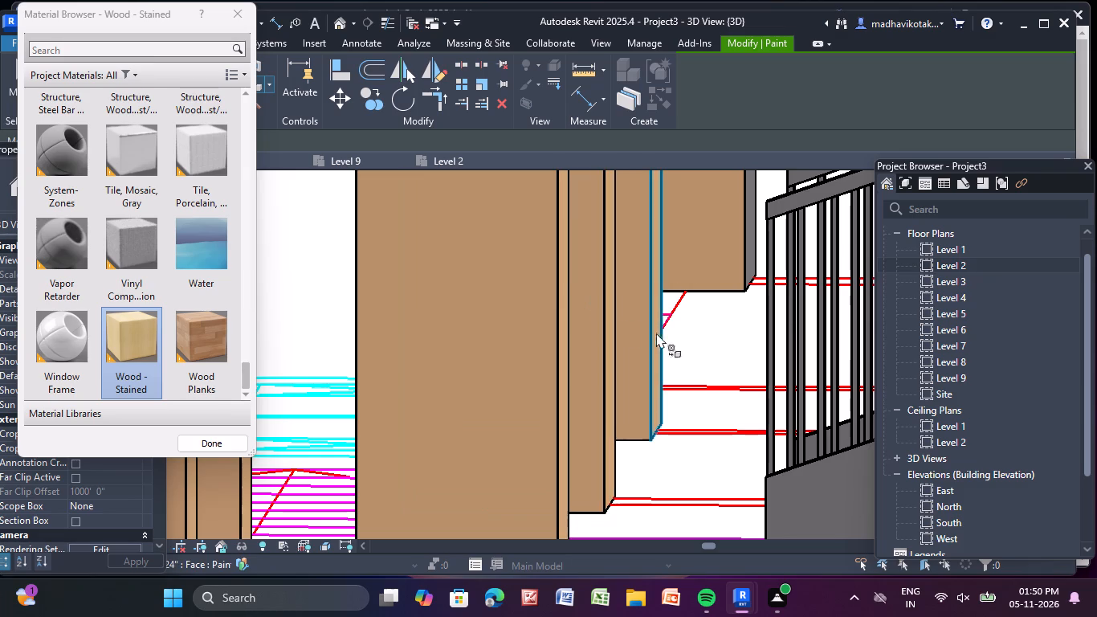
pyautogui.moveTo(547, 360); pyautogui.dragTo(100, 254, button='middle')
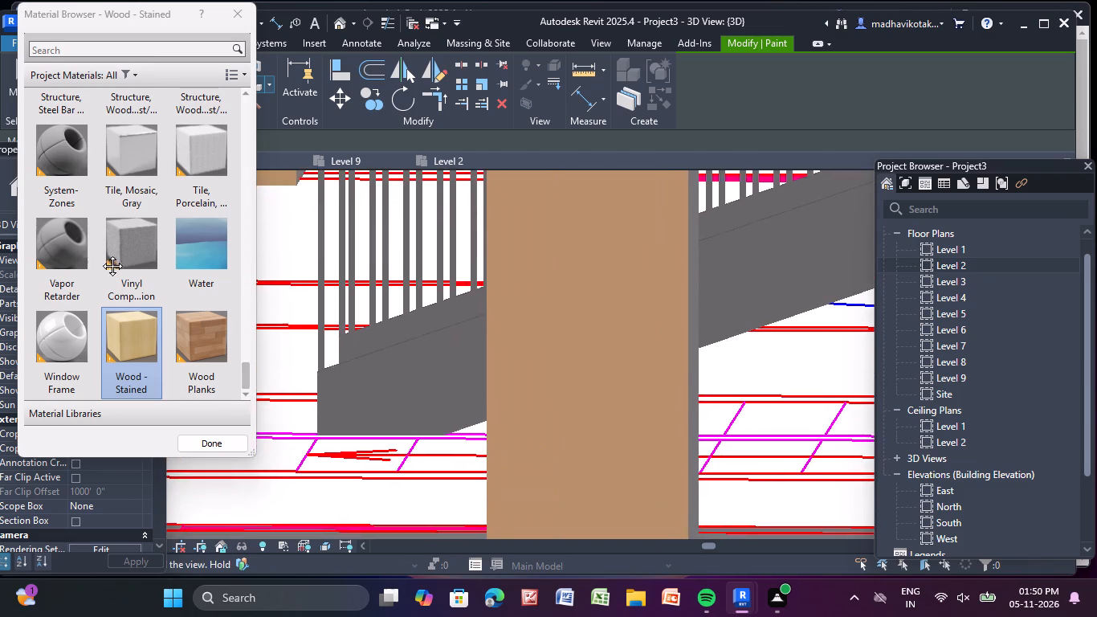
pyautogui.moveTo(100, 254); pyautogui.dragTo(462, 382, button='middle')
pyautogui.moveTo(606, 203); pyautogui.dragTo(524, 337, button='middle')
pyautogui.scroll(5, 614, 252)
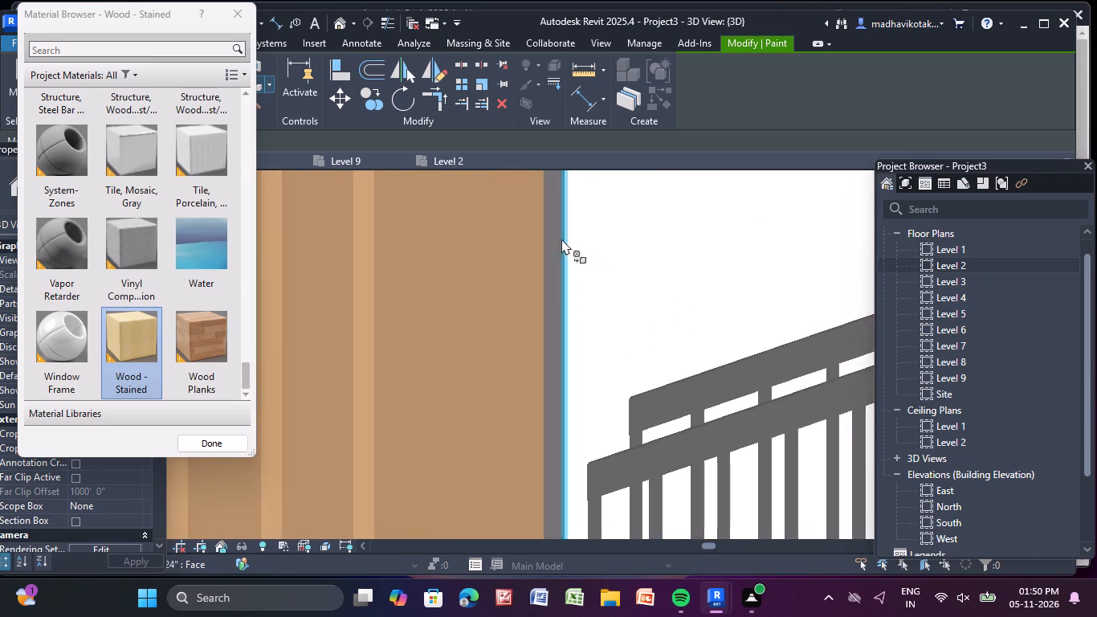
pyautogui.click(553, 239)
# Paint the grey side faces of the white-tiled block's front columns in front of and just past the staircase with Wood - Stained.
pyautogui.scroll(-13, 536, 259)
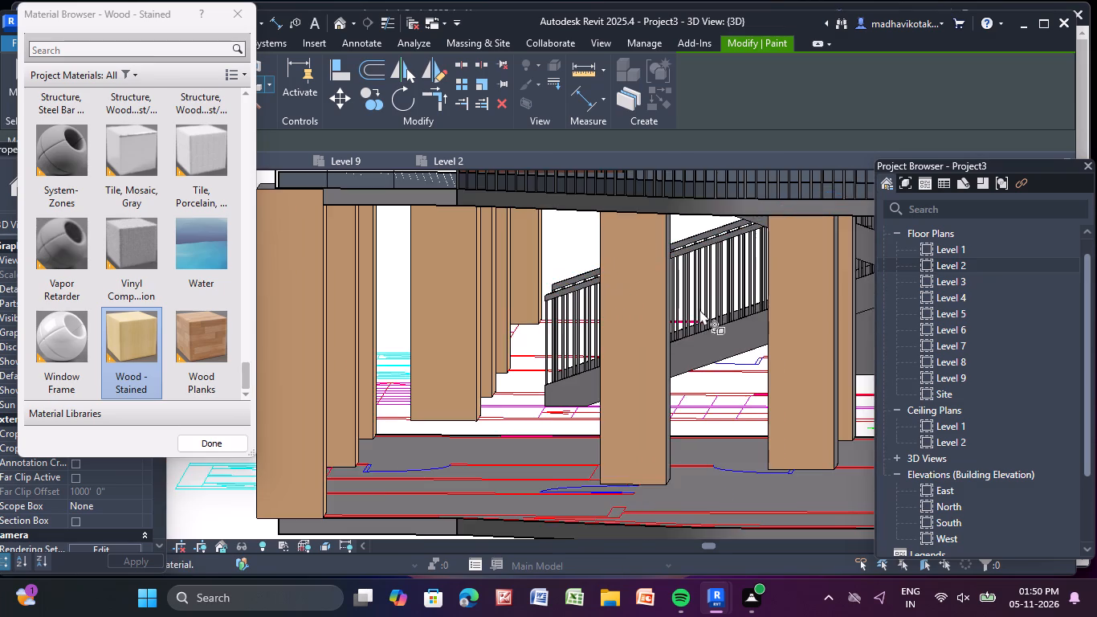
pyautogui.scroll(8, 698, 309)
pyautogui.click(643, 316)
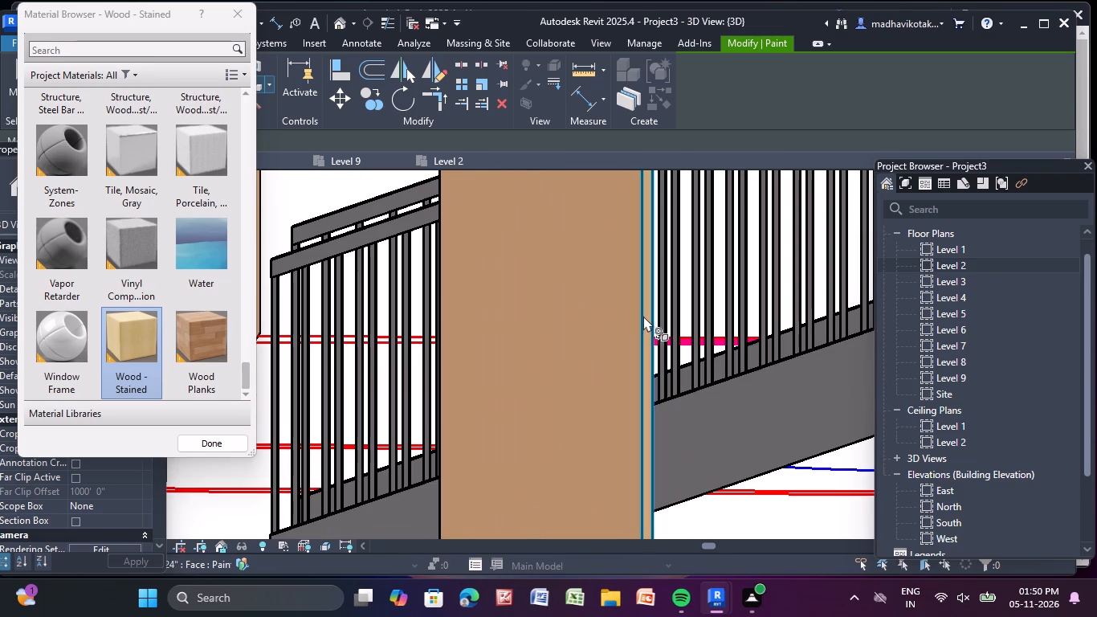
pyautogui.scroll(-5, 642, 315)
pyautogui.moveTo(641, 315); pyautogui.dragTo(345, 255, button='middle')
pyautogui.scroll(3, 568, 249)
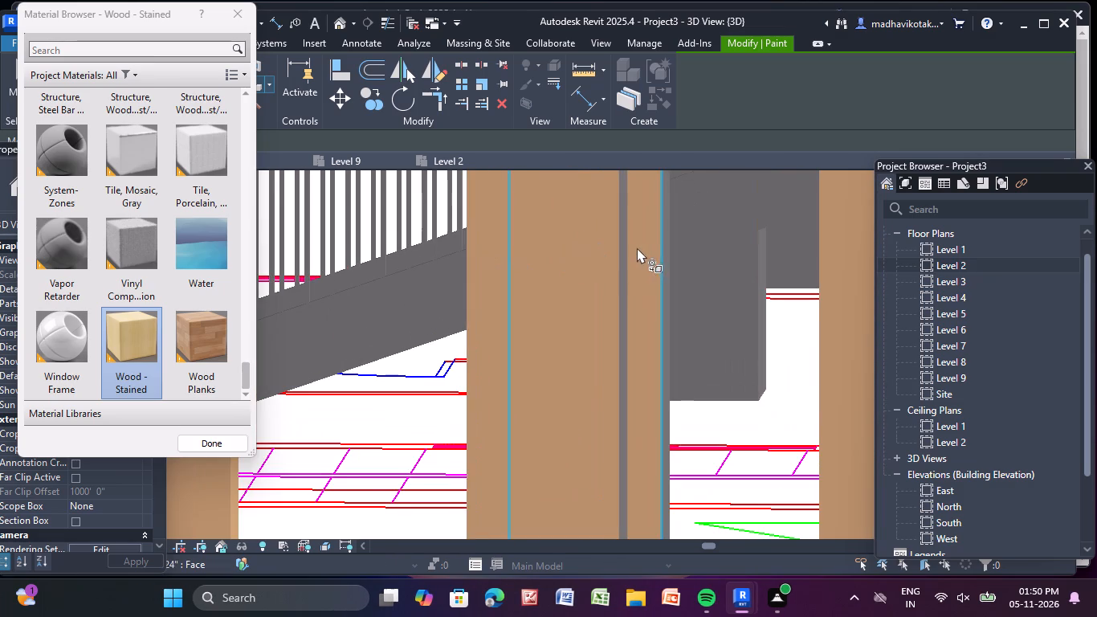
pyautogui.scroll(8, 635, 248)
pyautogui.click(608, 238)
pyautogui.scroll(-1, 639, 268)
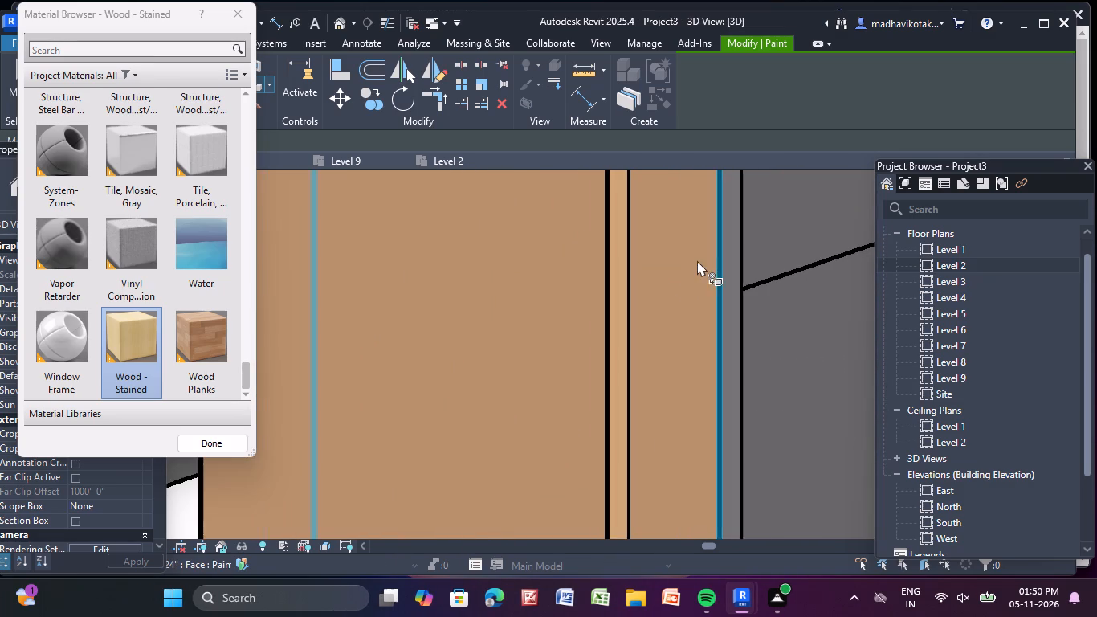
pyautogui.click(726, 248)
# Paint the grey front and side faces of the columns behind, past the staircase, with Wood - Stained.
pyautogui.scroll(-7, 724, 248)
pyautogui.moveTo(721, 251); pyautogui.dragTo(351, 281, button='middle')
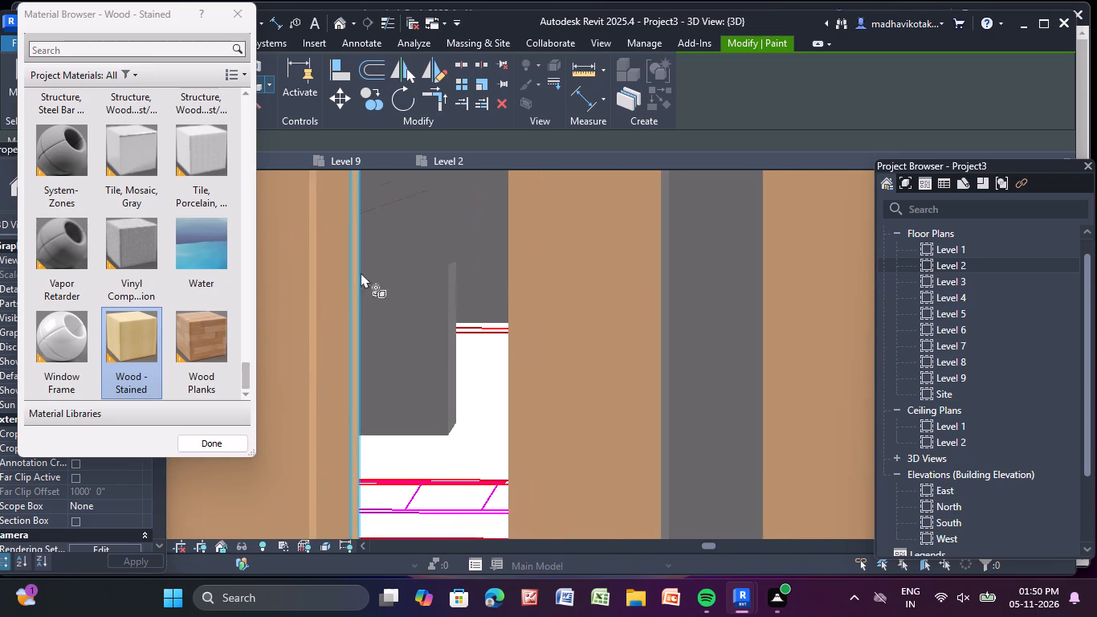
pyautogui.click(410, 247)
pyautogui.click(429, 309)
pyautogui.scroll(4, 439, 317)
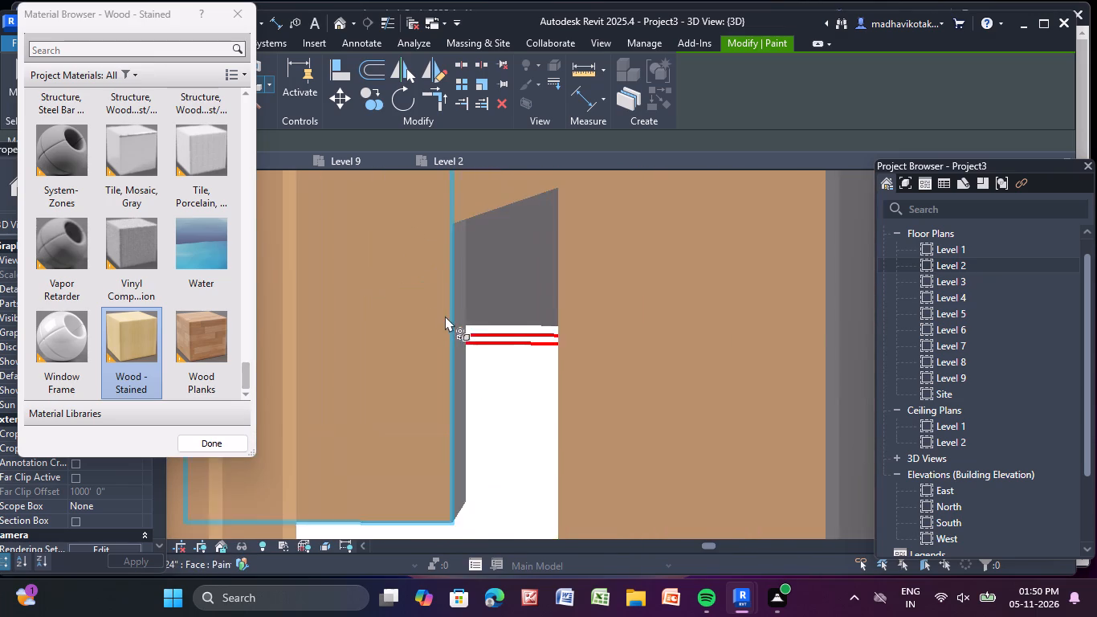
pyautogui.scroll(5, 445, 316)
pyautogui.click(471, 295)
pyautogui.click(579, 276)
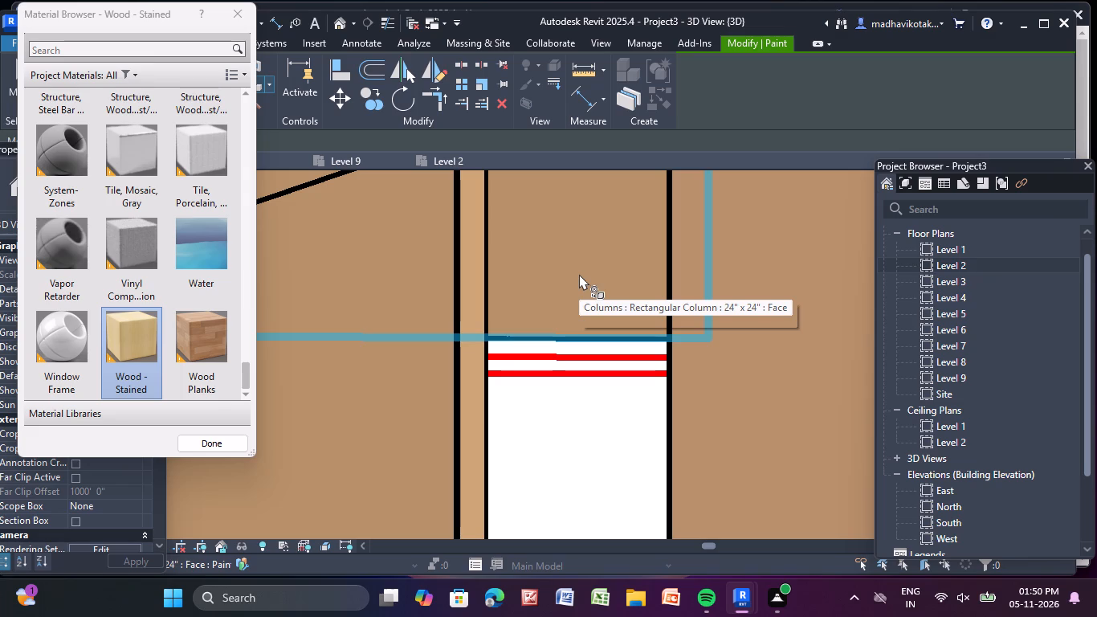
# Paint the remaining grey side and front faces of the columns just past the staircase with Wood - Stained.
pyautogui.scroll(-6, 599, 234)
pyautogui.moveTo(601, 308); pyautogui.dragTo(553, 349, button='middle')
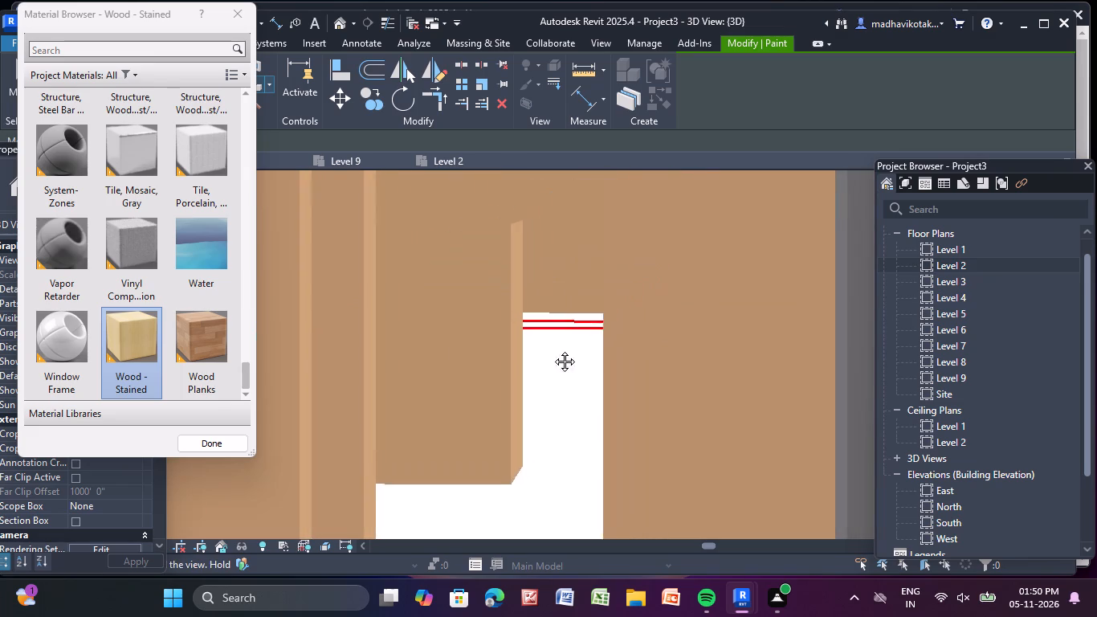
pyautogui.moveTo(553, 349); pyautogui.dragTo(361, 379, button='middle')
pyautogui.scroll(10, 638, 225)
pyautogui.click(629, 219)
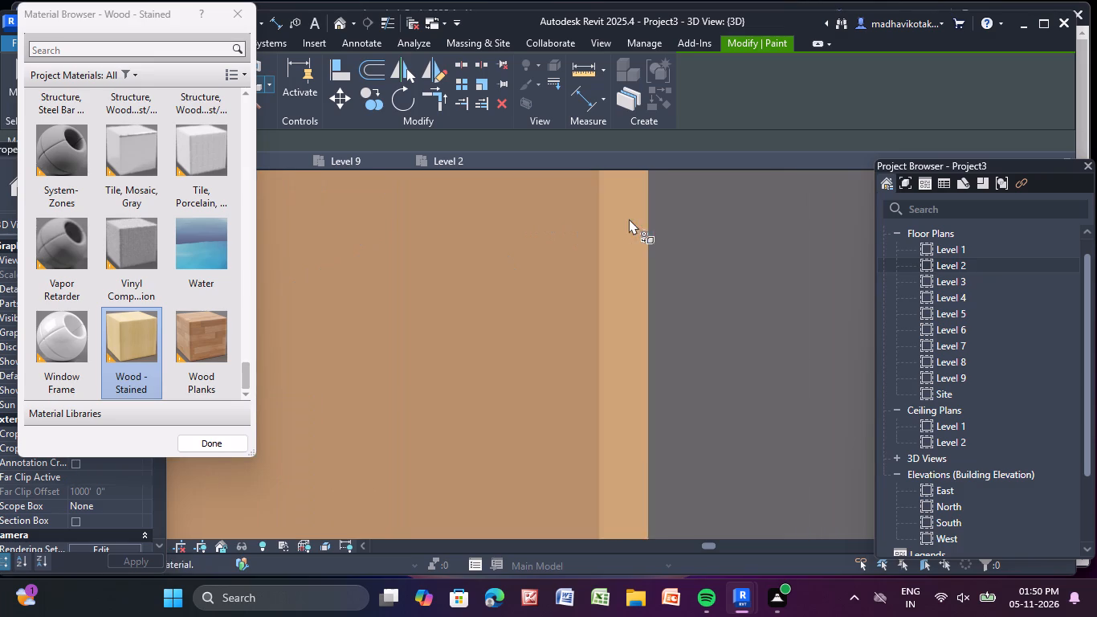
pyautogui.doubleClick(699, 231)
# Paint the grey front and side faces of the nearer rear columns beside the white-tiled block's corner column with Wood - Stained.
pyautogui.scroll(-18, 700, 232)
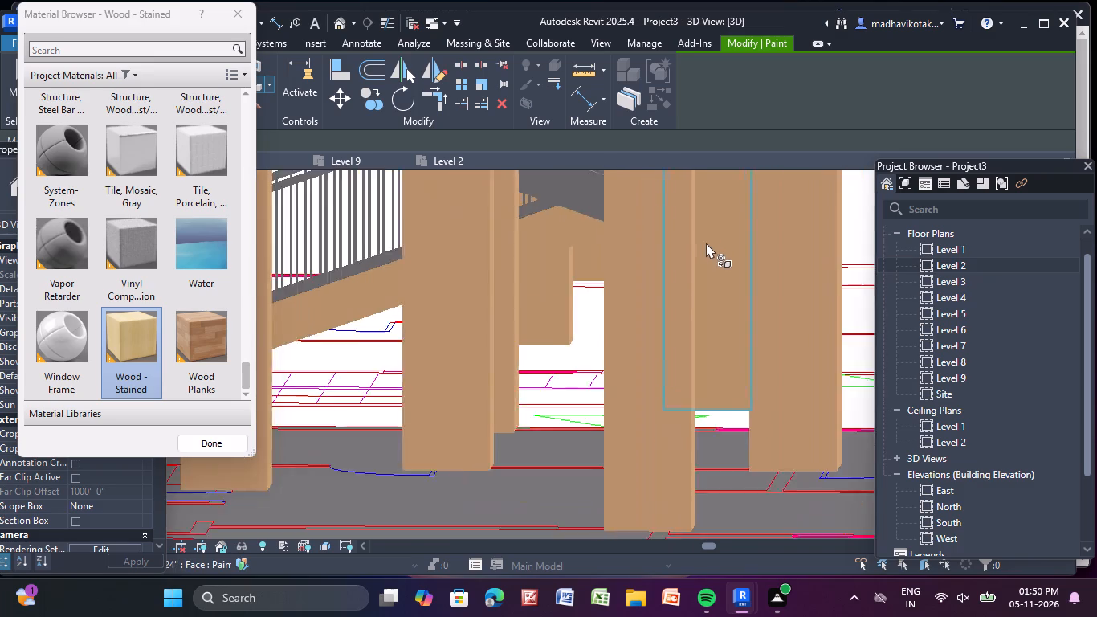
pyautogui.scroll(-3, 706, 243)
pyautogui.moveTo(713, 272); pyautogui.dragTo(247, 426, button='middle')
pyautogui.scroll(4, 340, 399)
pyautogui.scroll(4, 406, 375)
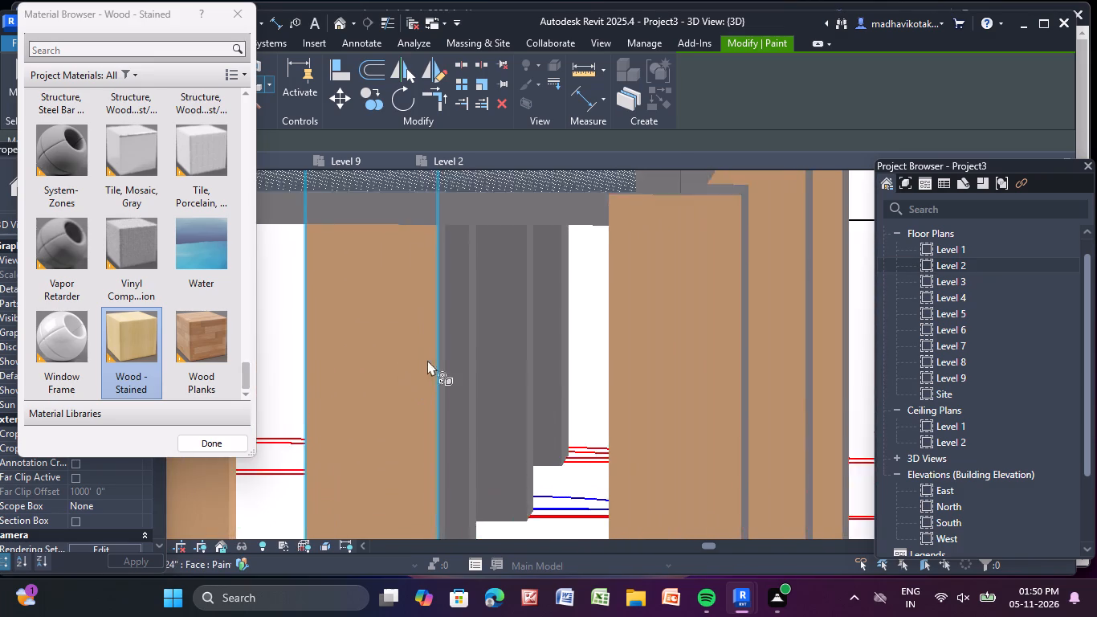
pyautogui.click(463, 344)
pyautogui.scroll(11, 463, 344)
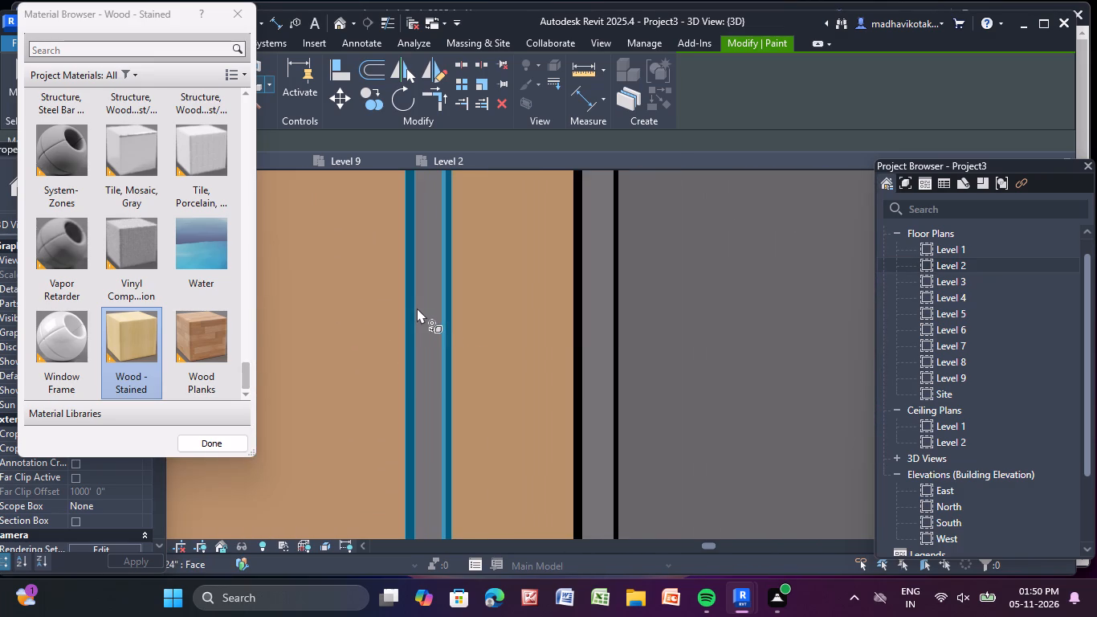
pyautogui.scroll(4, 420, 305)
pyautogui.click(420, 305)
pyautogui.scroll(-5, 420, 305)
pyautogui.moveTo(365, 333); pyautogui.dragTo(298, 363, button='middle')
pyautogui.scroll(5, 475, 292)
pyautogui.click(523, 280)
pyautogui.click(666, 279)
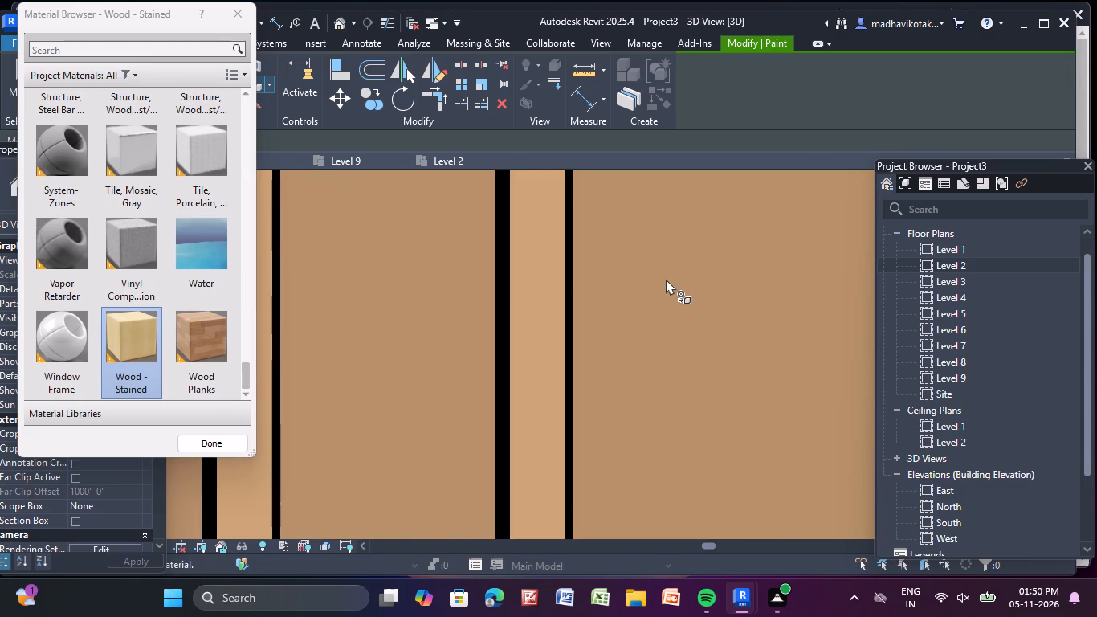
# Paint the grey side faces of the farthest columns in that rear row with Wood - Stained.
pyautogui.scroll(-10, 666, 279)
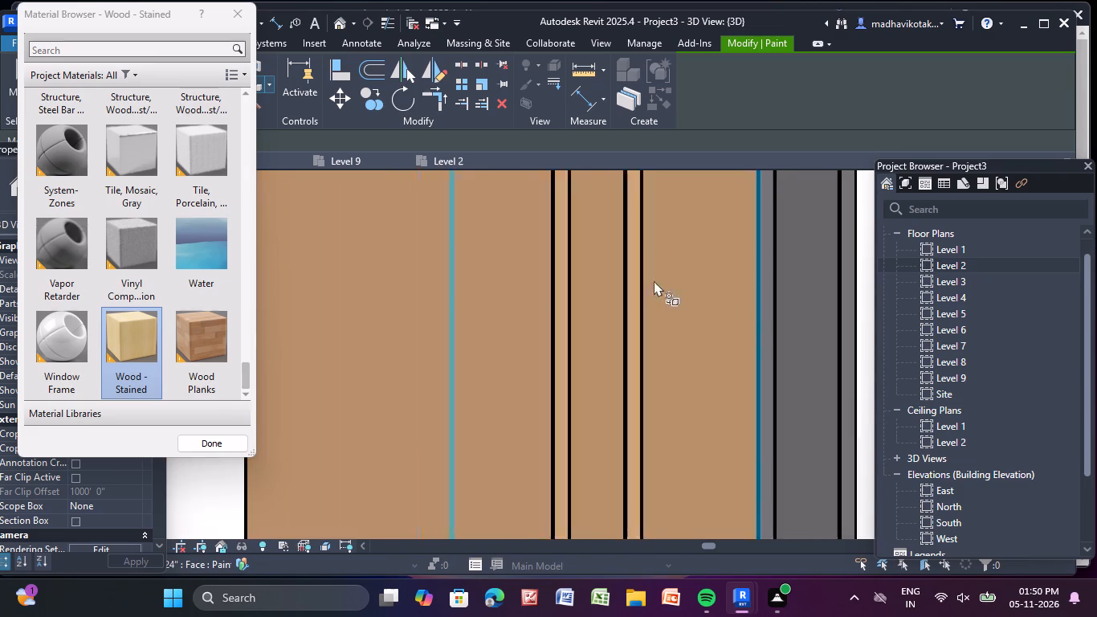
pyautogui.moveTo(650, 282); pyautogui.dragTo(401, 456, button='middle')
pyautogui.click(536, 371)
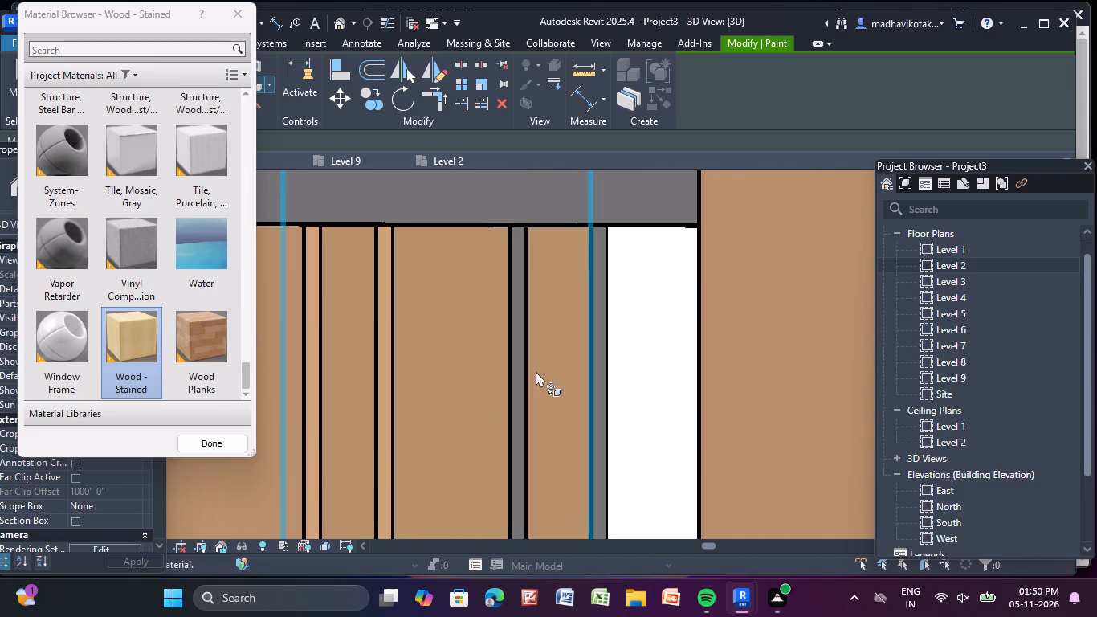
pyautogui.scroll(8, 531, 367)
pyautogui.click(506, 347)
pyautogui.scroll(-6, 506, 347)
pyautogui.scroll(2, 506, 348)
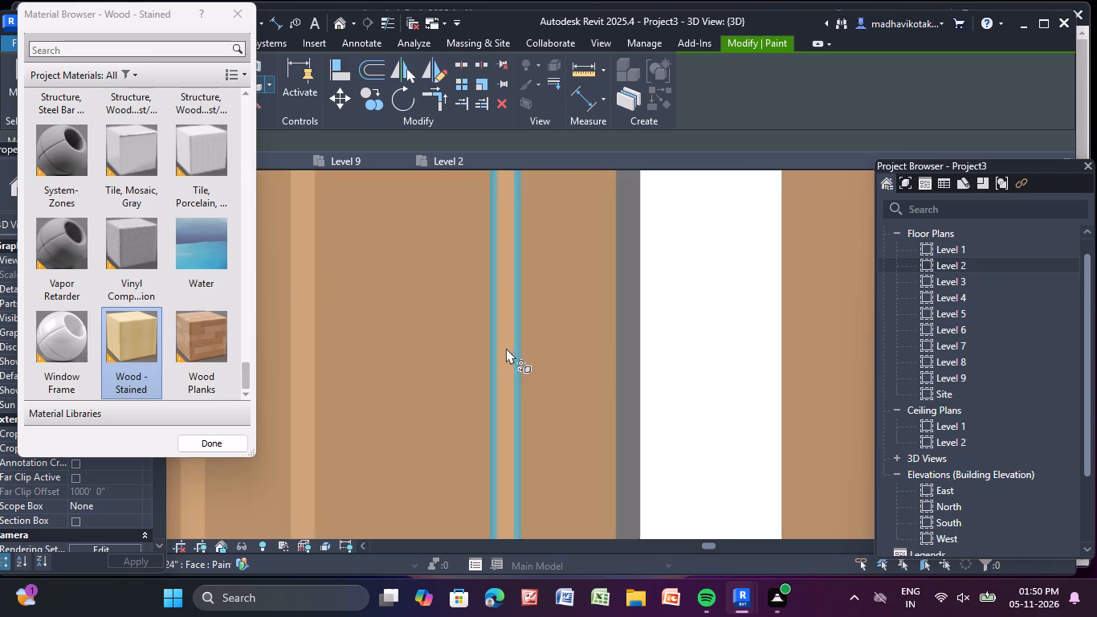
pyautogui.scroll(1, 506, 348)
pyautogui.click(679, 309)
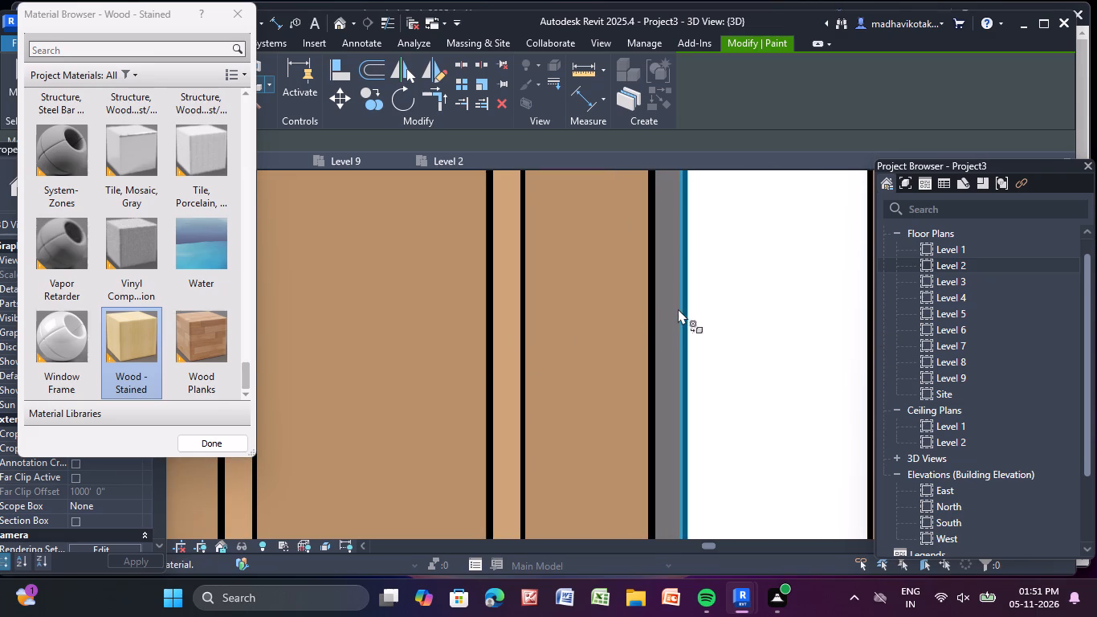
pyautogui.click(668, 308)
# Paint the front edge of the floor slab beneath the white-tiled block with Wood - Stained.
pyautogui.scroll(-12, 668, 308)
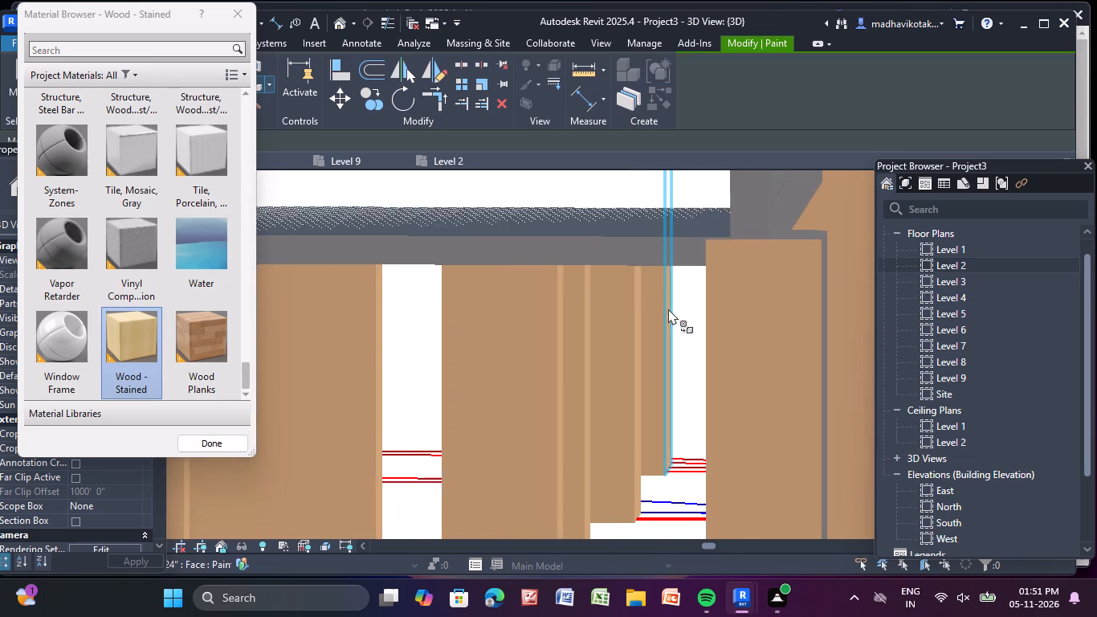
pyautogui.scroll(-5, 631, 278)
pyautogui.click(572, 259)
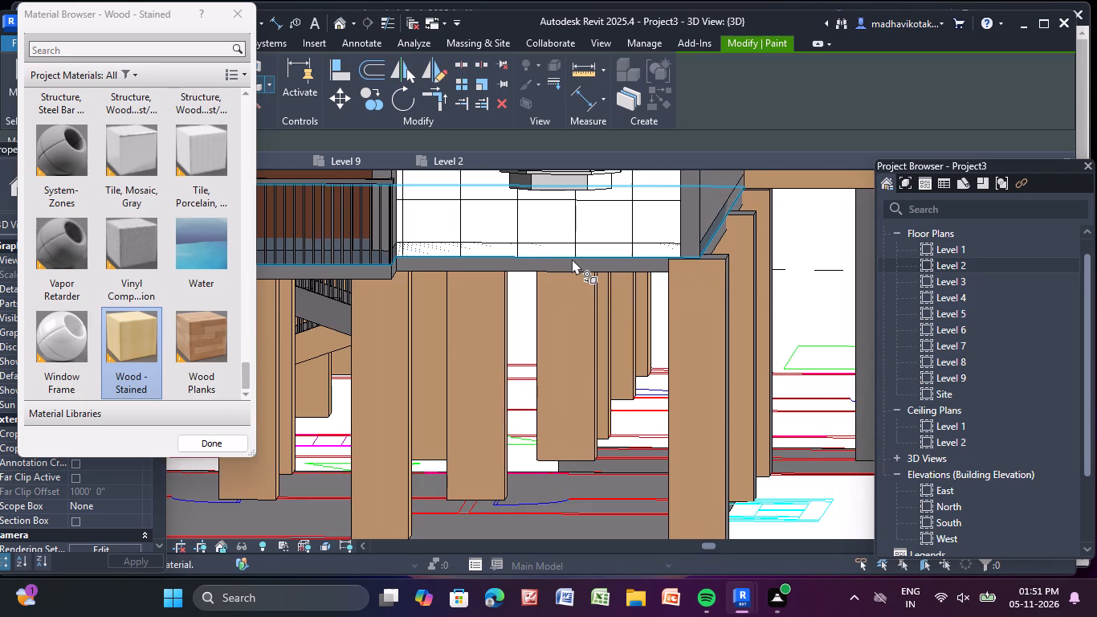
pyautogui.scroll(9, 533, 258)
pyautogui.click(462, 285)
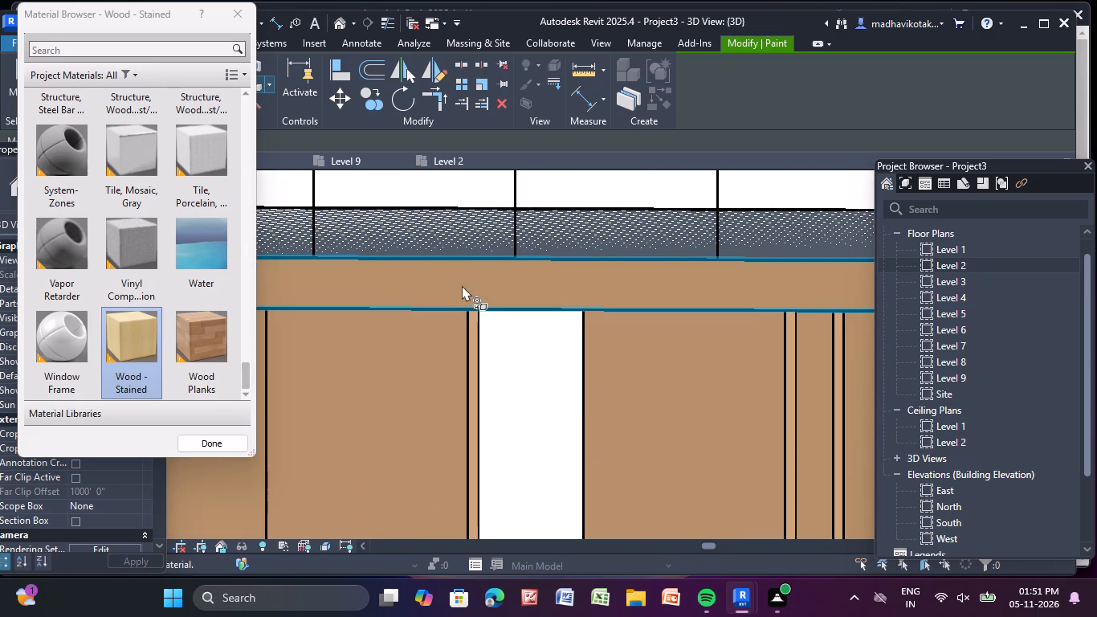
# Paint the grey column front and narrow side faces of the columns beyond the white-tiled block's corner with Wood - Stained.
pyautogui.scroll(-10, 456, 292)
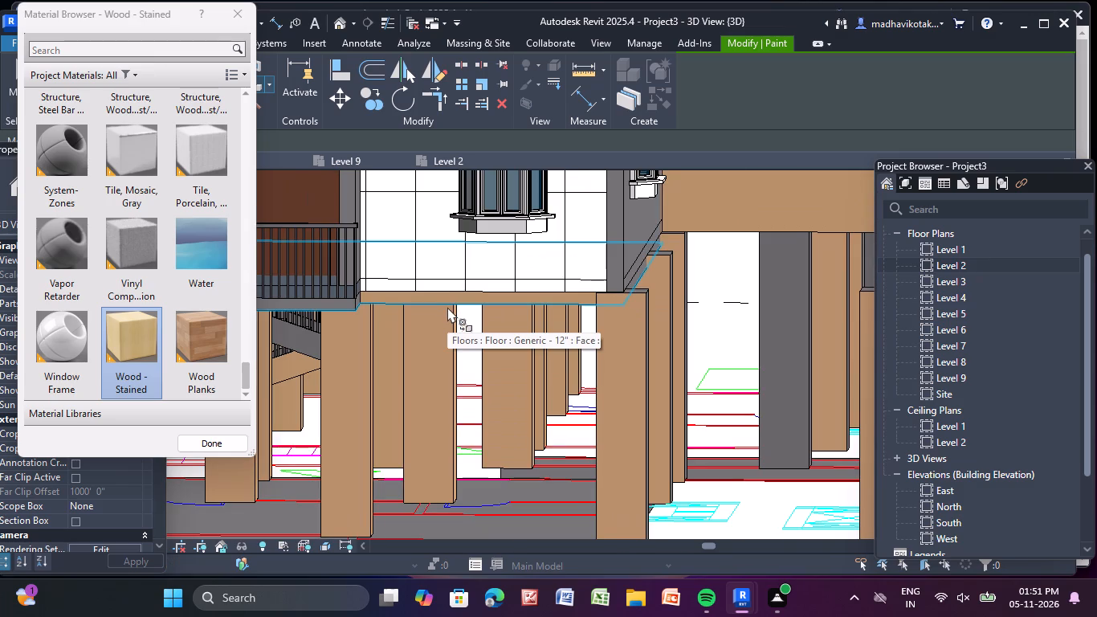
pyautogui.scroll(-3, 443, 236)
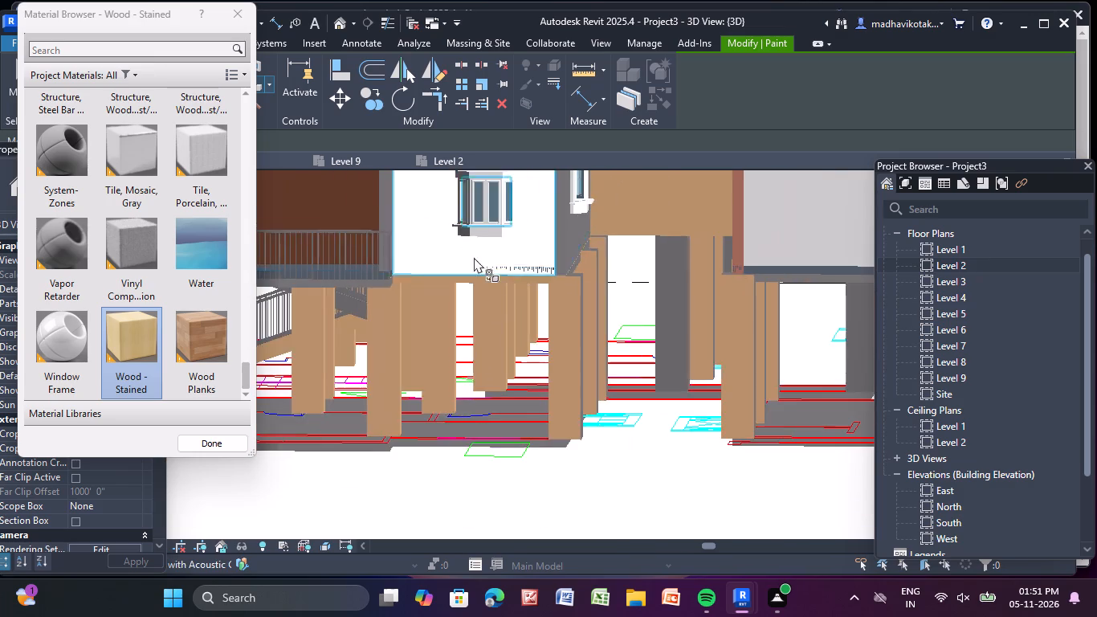
pyautogui.scroll(3, 663, 308)
pyautogui.click(659, 305)
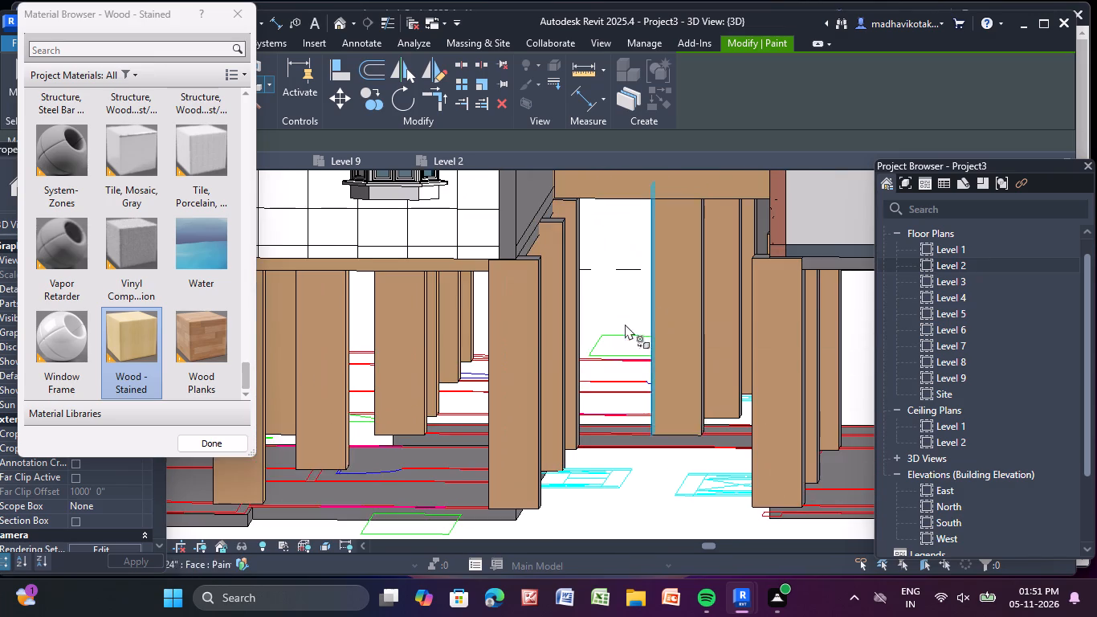
pyautogui.scroll(20, 552, 346)
pyautogui.scroll(2, 552, 346)
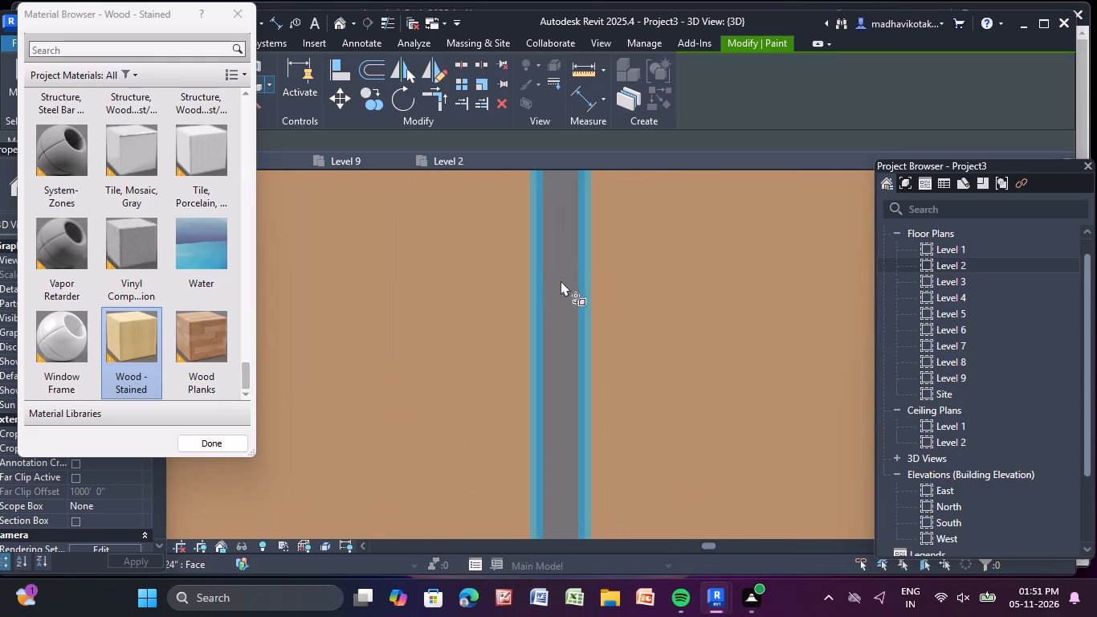
pyautogui.click(561, 280)
pyautogui.scroll(-2, 593, 280)
pyautogui.moveTo(585, 285); pyautogui.dragTo(81, 436, button='middle')
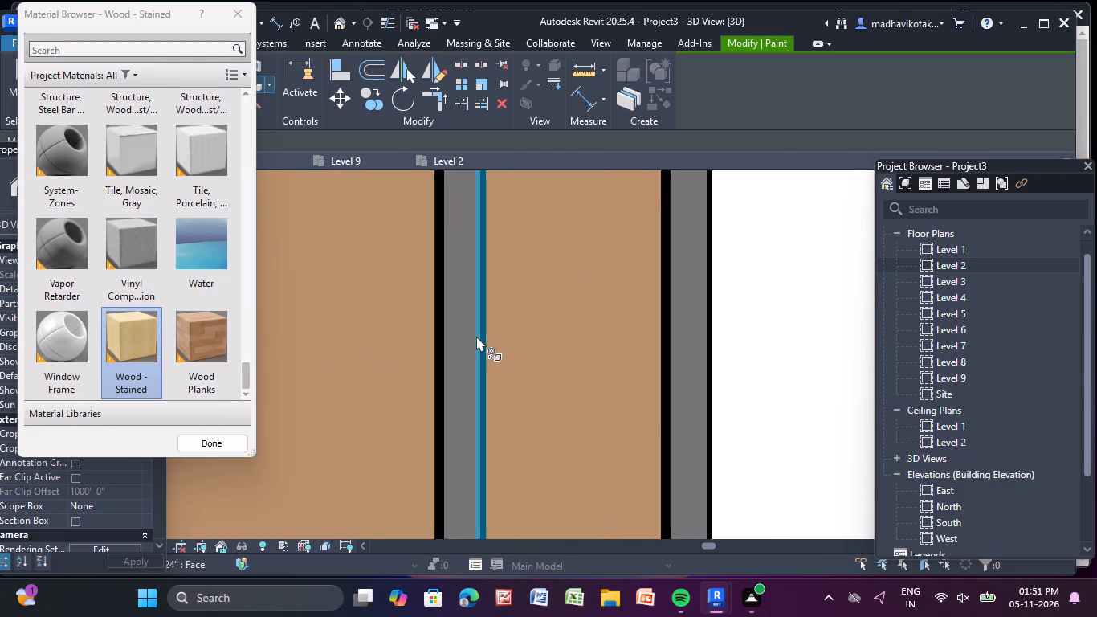
pyautogui.click(462, 331)
pyautogui.click(692, 291)
# Paint the white-tiled block's grey corner wall end and adjoining lower side wall with Wood - Stained.
pyautogui.moveTo(694, 296); pyautogui.dragTo(616, 366, button='middle')
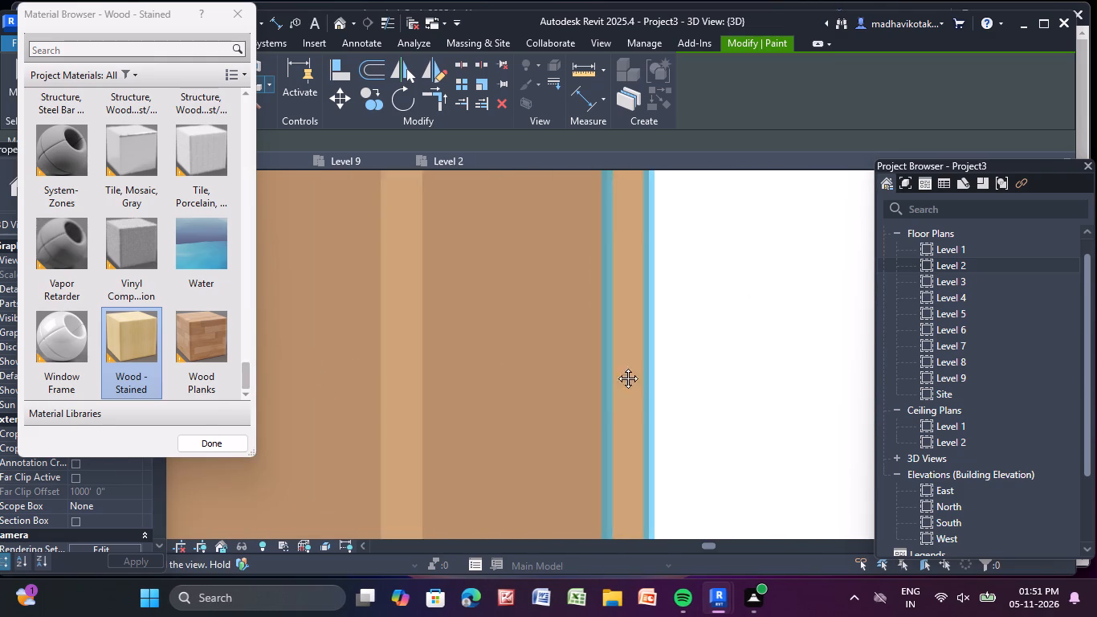
pyautogui.moveTo(616, 366); pyautogui.dragTo(634, 388, button='middle')
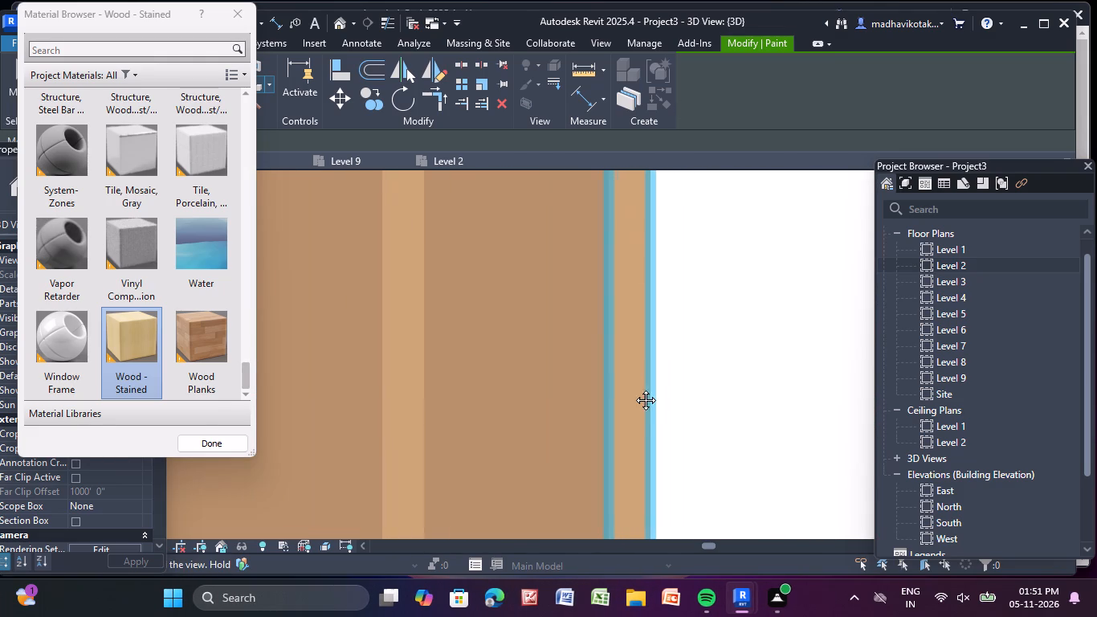
pyautogui.moveTo(634, 388); pyautogui.dragTo(625, 419, button='middle')
pyautogui.scroll(-18, 625, 418)
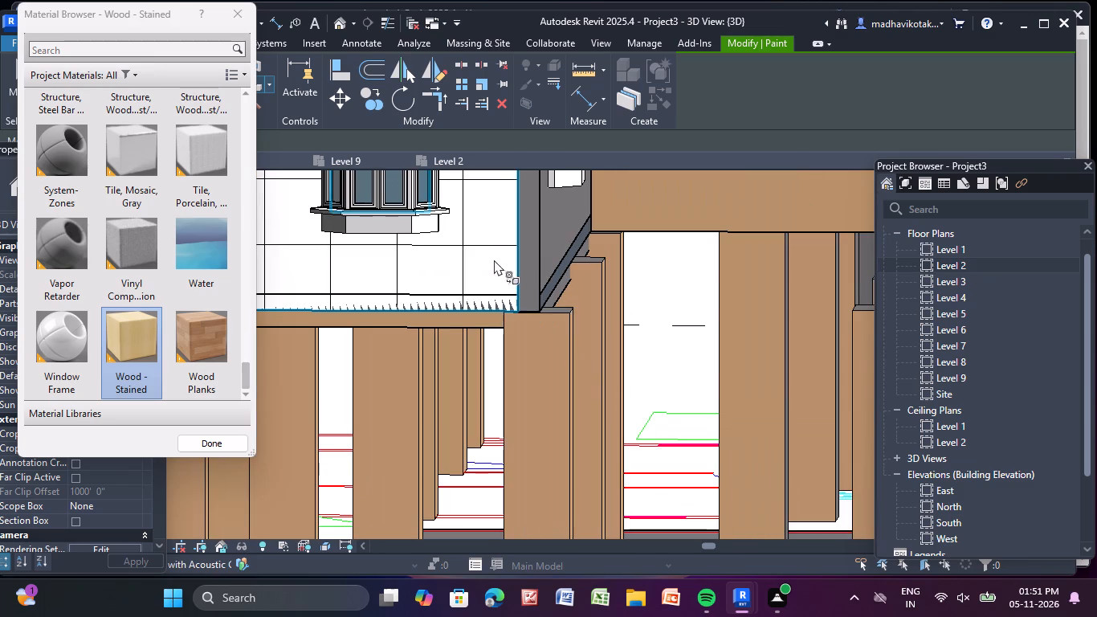
pyautogui.scroll(4, 491, 241)
pyautogui.click(565, 202)
pyautogui.click(593, 206)
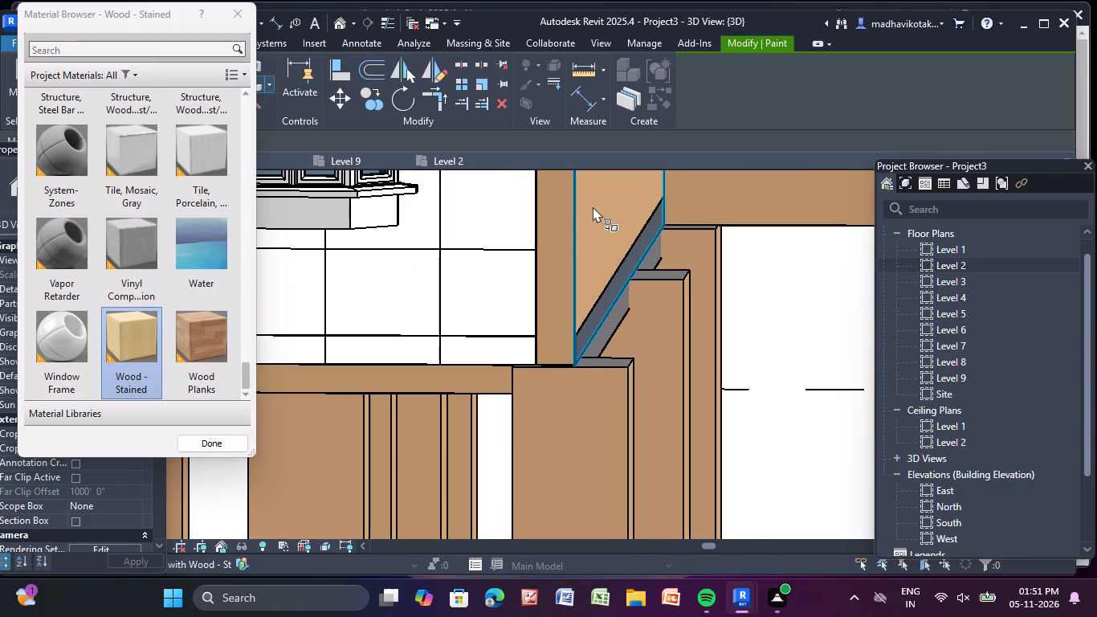
# Paint the floor slab's side edge below that side wall and the corner column's exposed top with Wood - Stained.
pyautogui.scroll(-8, 593, 206)
pyautogui.scroll(19, 605, 253)
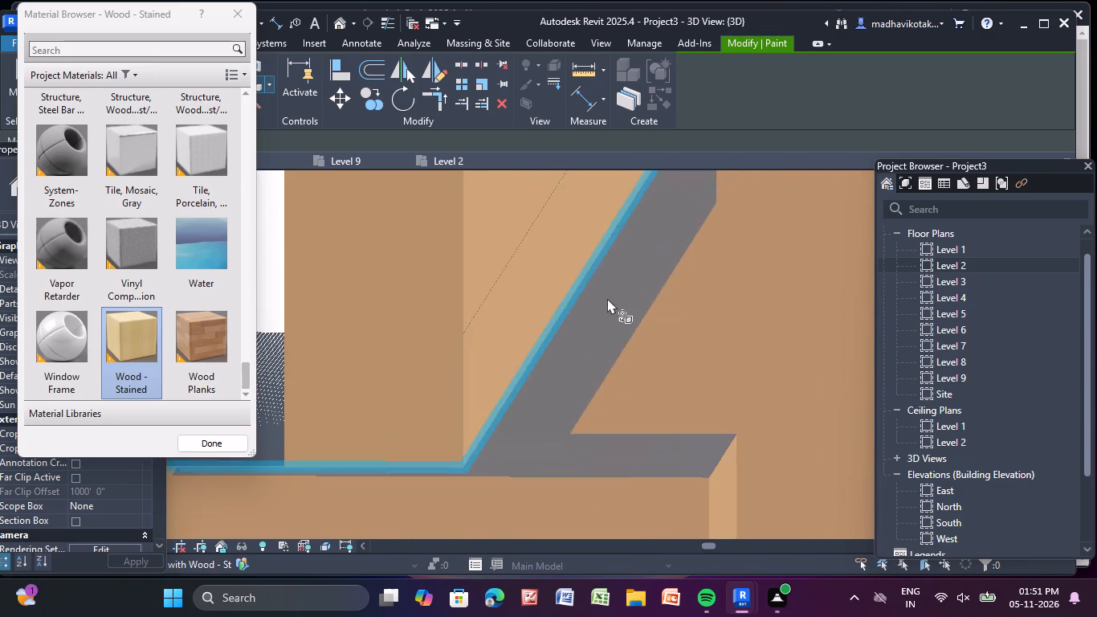
pyautogui.click(604, 298)
pyautogui.scroll(-6, 603, 268)
pyautogui.scroll(4, 624, 303)
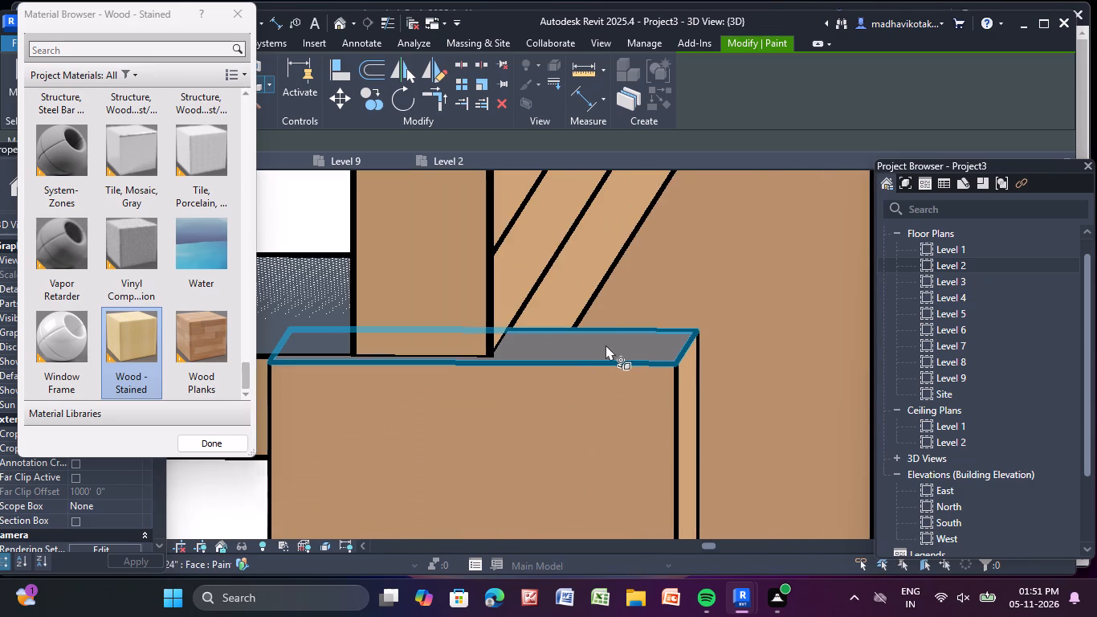
pyautogui.click(606, 344)
# Paint the grey wall ends beside the brown balcony recess on two adjacent storeys with Wood - Stained.
pyautogui.scroll(-6, 608, 344)
pyautogui.scroll(-6, 370, 373)
pyautogui.scroll(-8, 454, 341)
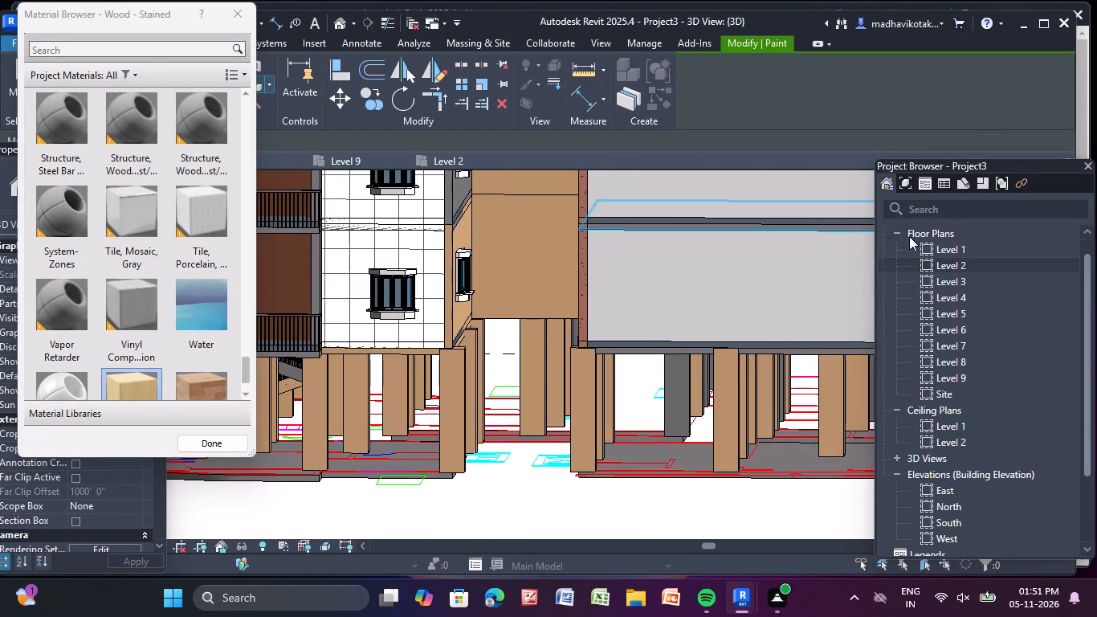
pyautogui.moveTo(369, 274); pyautogui.dragTo(725, 359, button='middle')
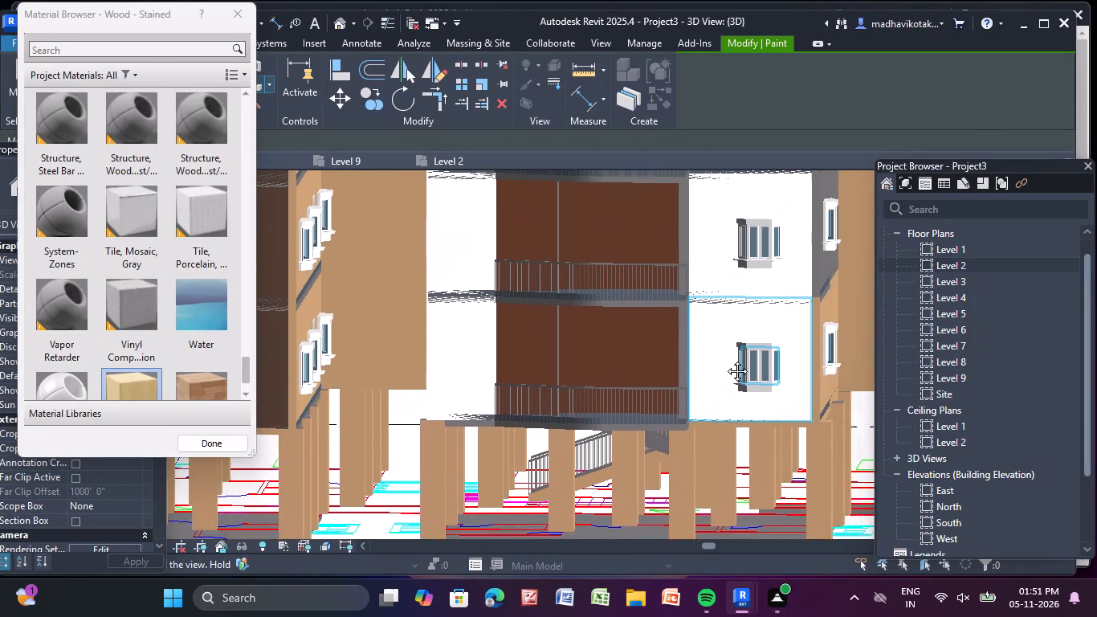
pyautogui.moveTo(725, 359); pyautogui.dragTo(686, 284, button='middle')
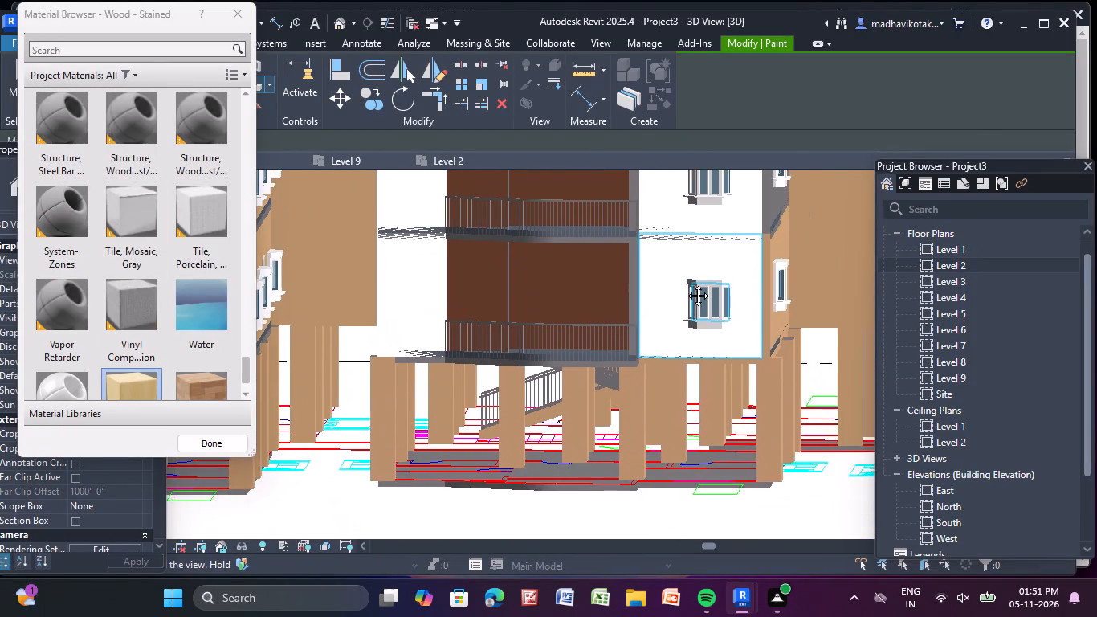
pyautogui.moveTo(686, 284); pyautogui.dragTo(666, 427, button='middle')
pyautogui.scroll(6, 608, 392)
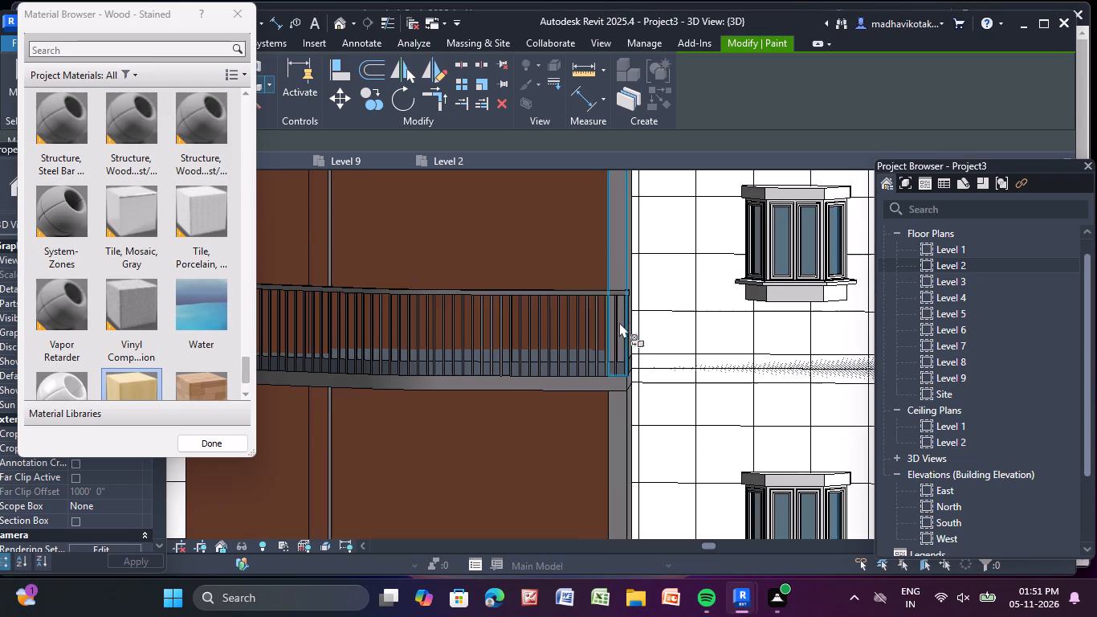
pyautogui.click(617, 228)
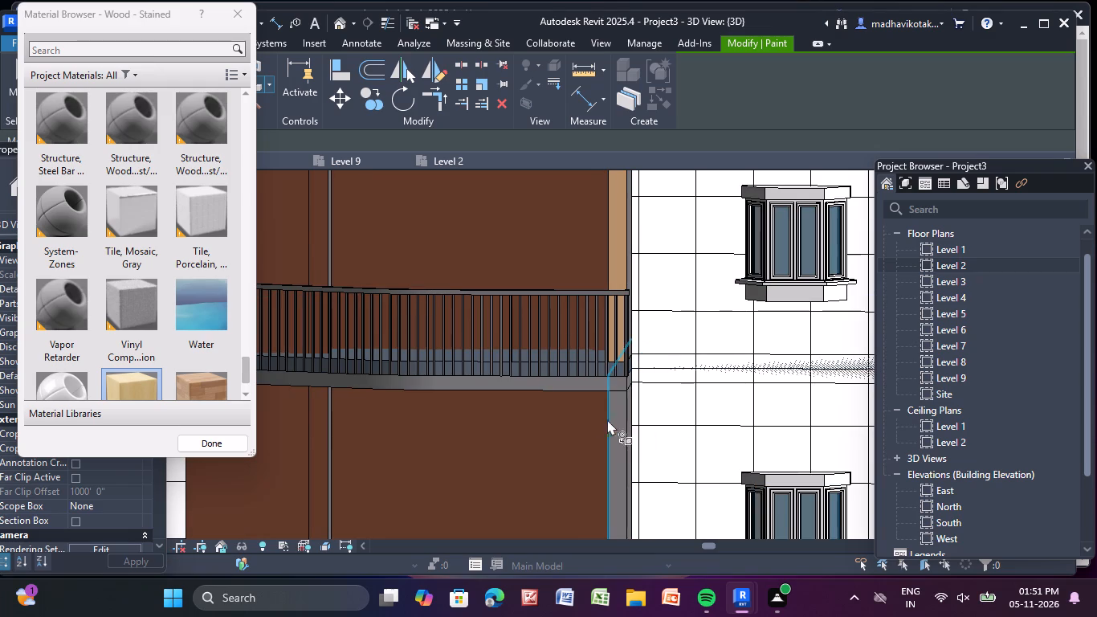
pyautogui.click(620, 418)
# Paint the straight and curved front edge segments of the balcony slab between those storeys with Wood - Stained.
pyautogui.scroll(5, 569, 374)
pyautogui.click(556, 399)
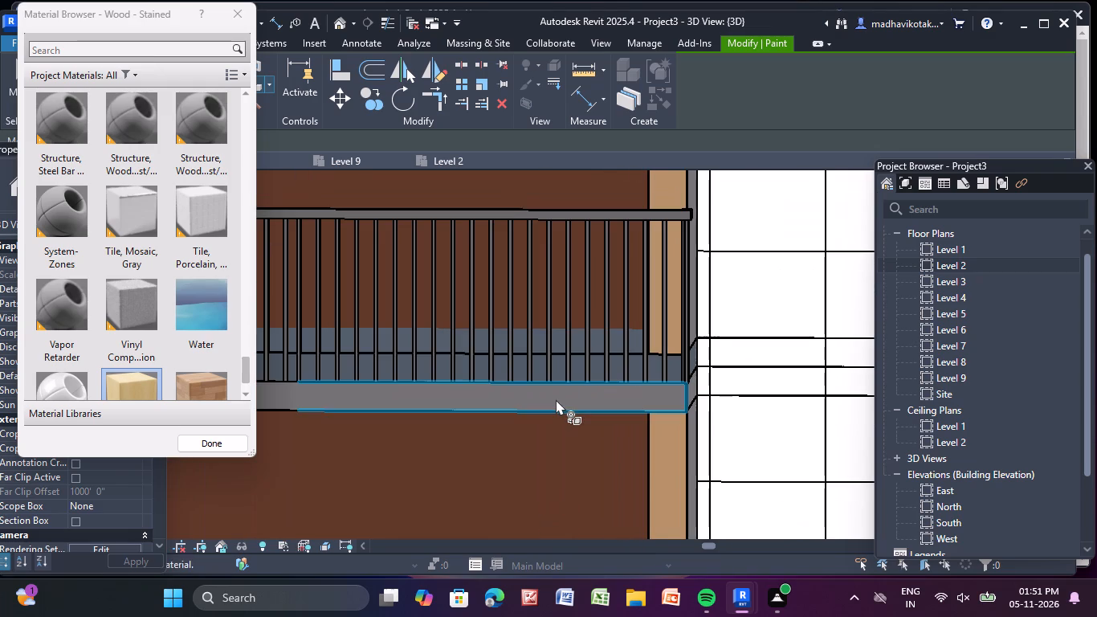
pyautogui.scroll(-4, 556, 399)
pyautogui.moveTo(556, 399); pyautogui.dragTo(811, 382, button='middle')
pyautogui.scroll(3, 635, 382)
pyautogui.click(634, 382)
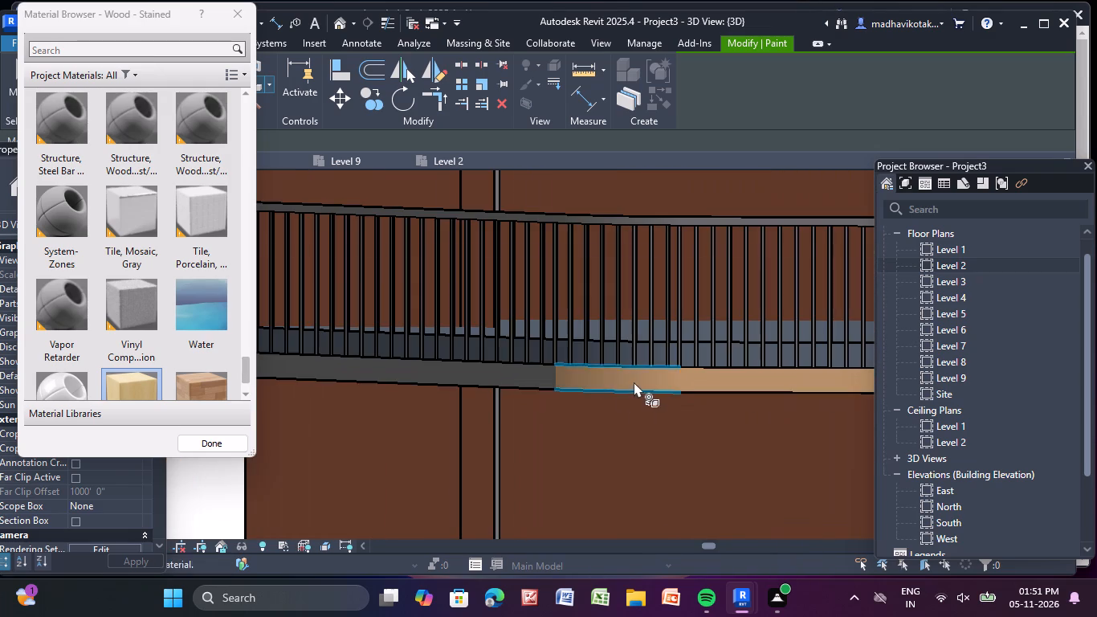
pyautogui.click(521, 372)
# Paint the straight and curved front edge segments of the balcony slab one storey above with Wood - Stained.
pyautogui.scroll(-6, 538, 371)
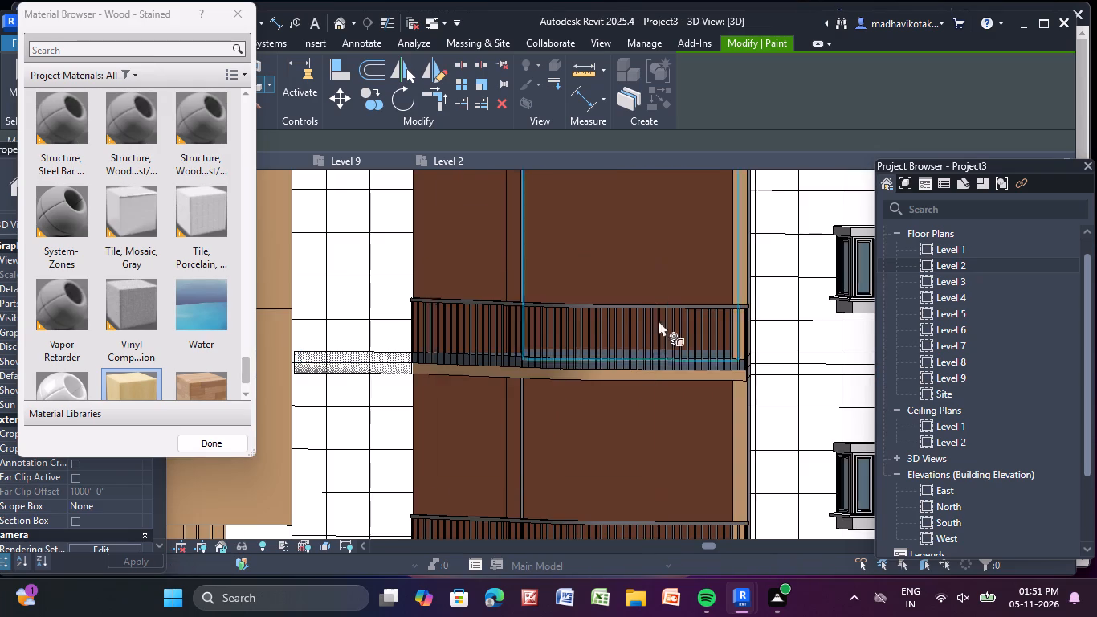
pyautogui.moveTo(614, 247); pyautogui.dragTo(590, 452, button='middle')
pyautogui.scroll(4, 642, 373)
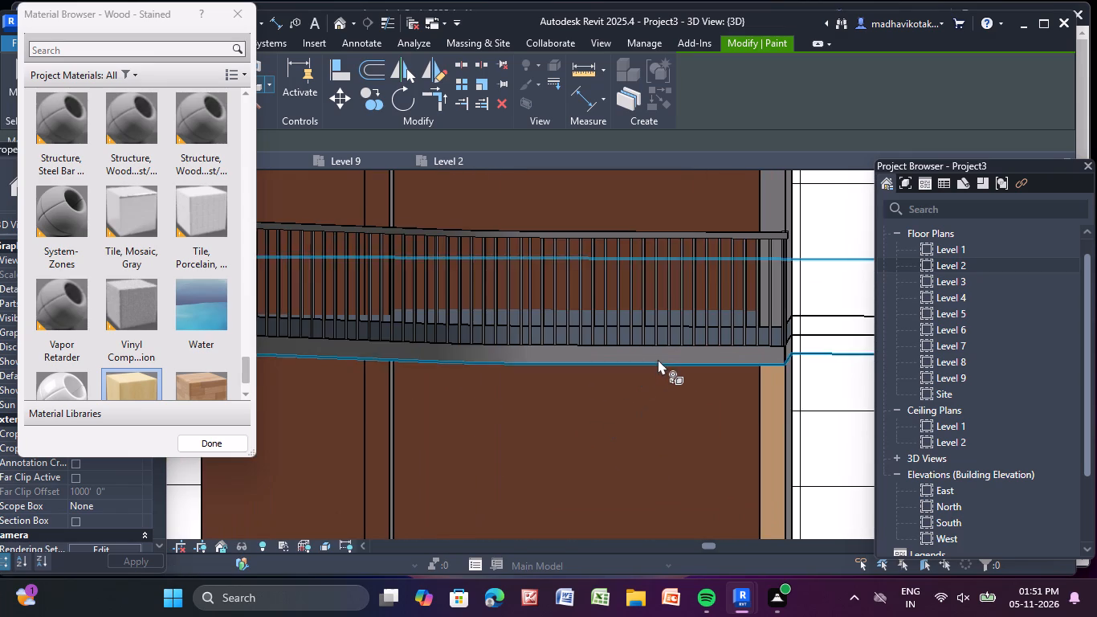
pyautogui.click(658, 359)
pyautogui.scroll(5, 669, 345)
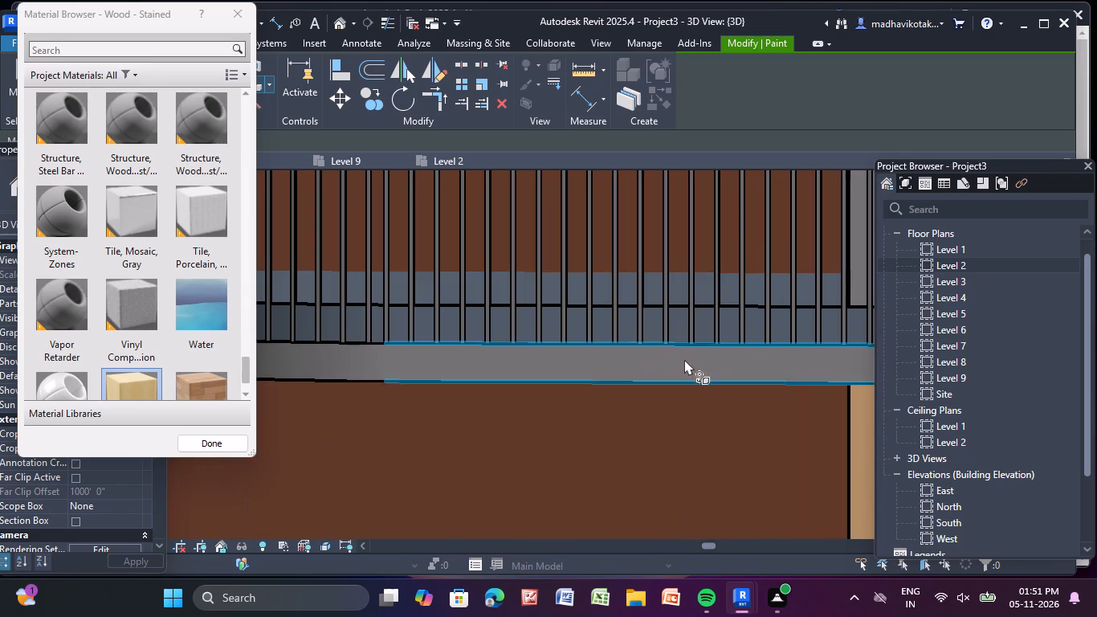
pyautogui.click(684, 359)
pyautogui.click(363, 369)
pyautogui.moveTo(364, 368); pyautogui.dragTo(441, 372, button='middle')
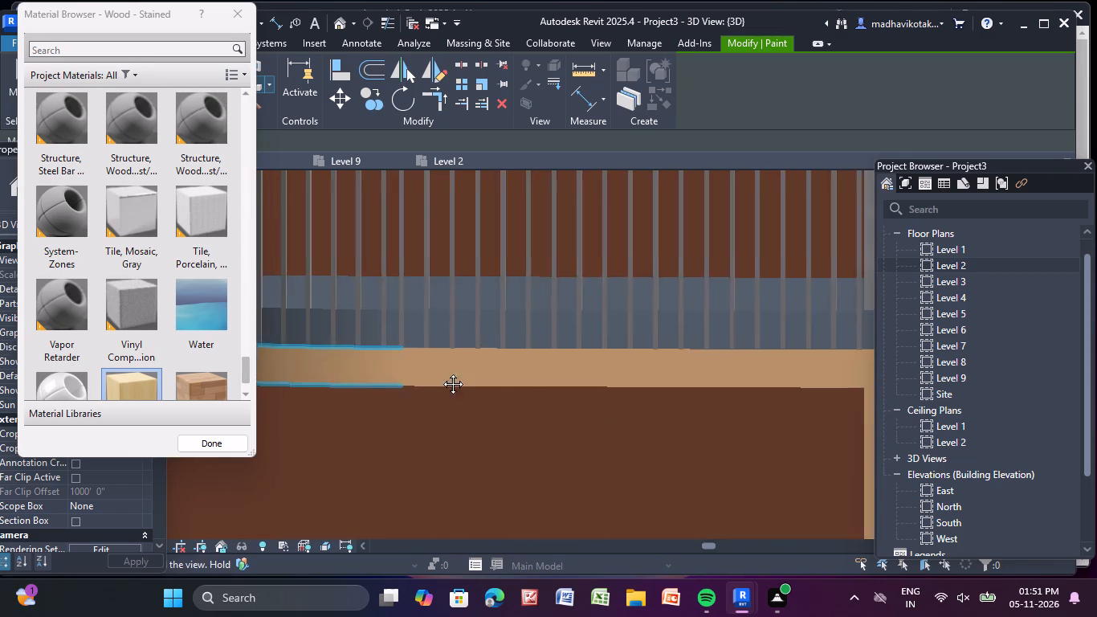
pyautogui.moveTo(441, 372); pyautogui.dragTo(997, 392, button='middle')
pyautogui.click(784, 385)
# Paint the grey wall end and its narrow side face beside the brown balcony recess on the next storey up with Wood - Stained.
pyautogui.scroll(-14, 699, 290)
pyautogui.moveTo(687, 284); pyautogui.dragTo(449, 507, button='middle')
pyautogui.scroll(2, 514, 463)
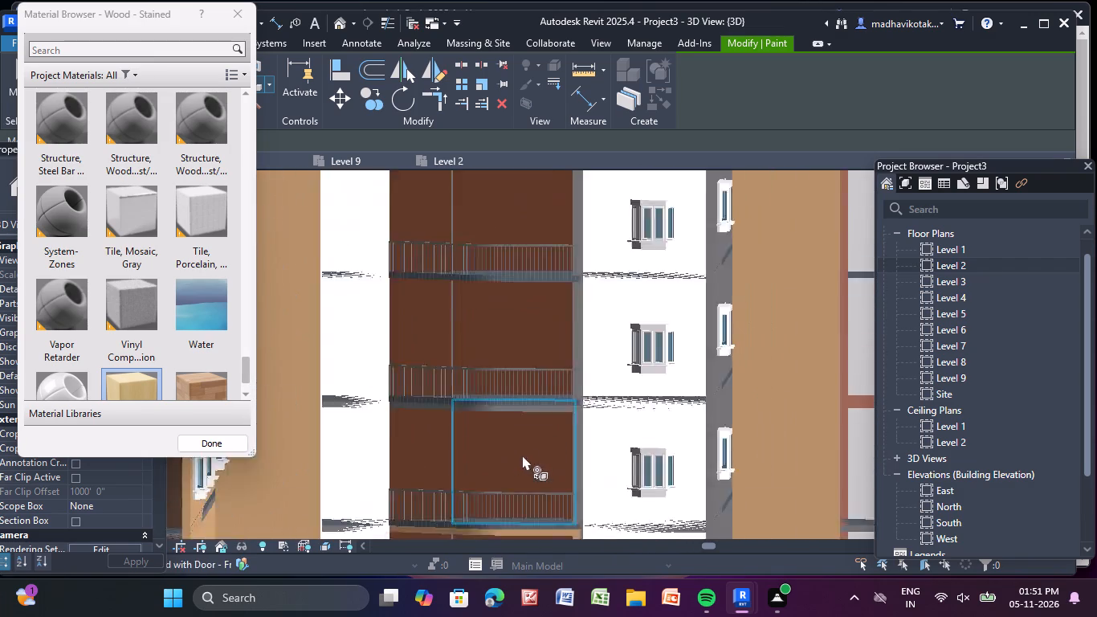
pyautogui.scroll(2, 522, 455)
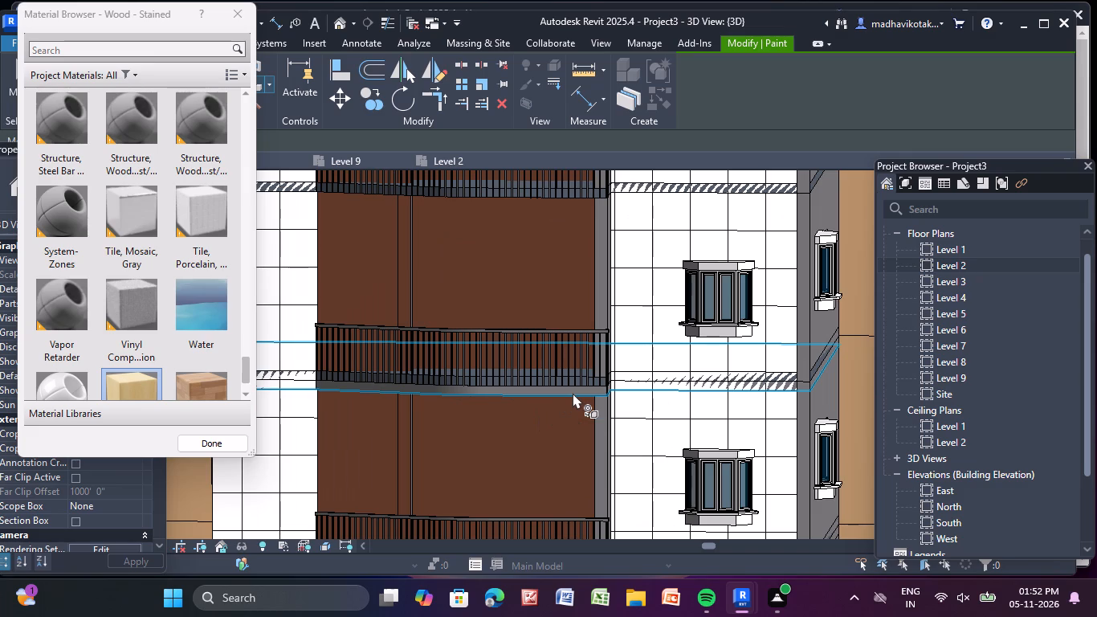
pyautogui.scroll(5, 610, 496)
pyautogui.scroll(-2, 610, 496)
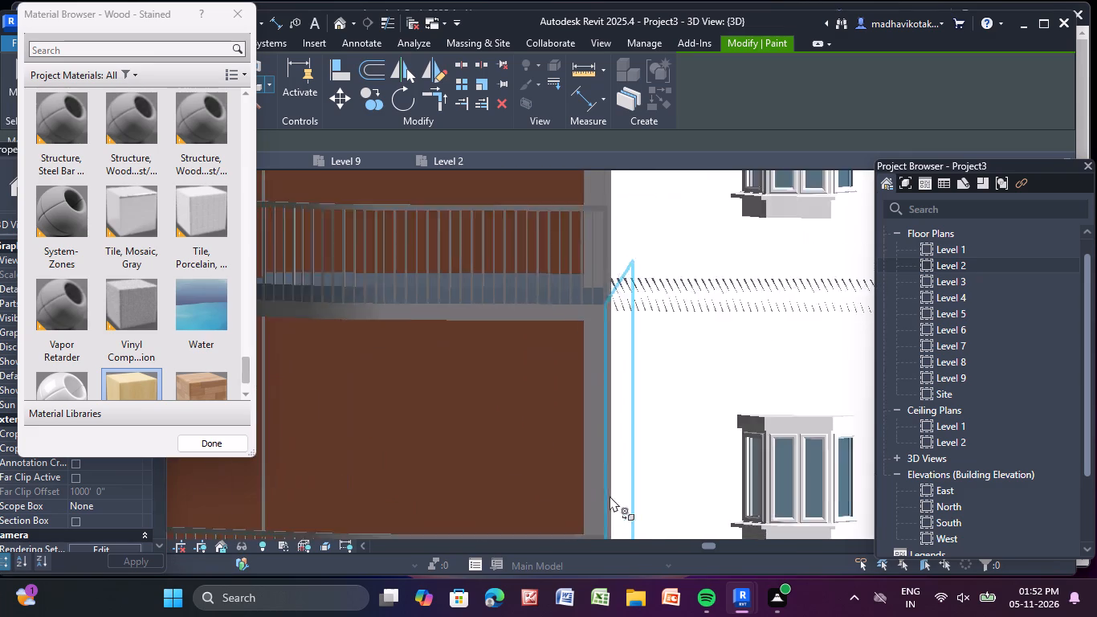
pyautogui.scroll(-9, 610, 496)
pyautogui.moveTo(602, 459); pyautogui.dragTo(510, 194, button='middle')
pyautogui.moveTo(571, 411); pyautogui.dragTo(611, 483, button='middle')
pyautogui.scroll(15, 539, 295)
pyautogui.click(596, 235)
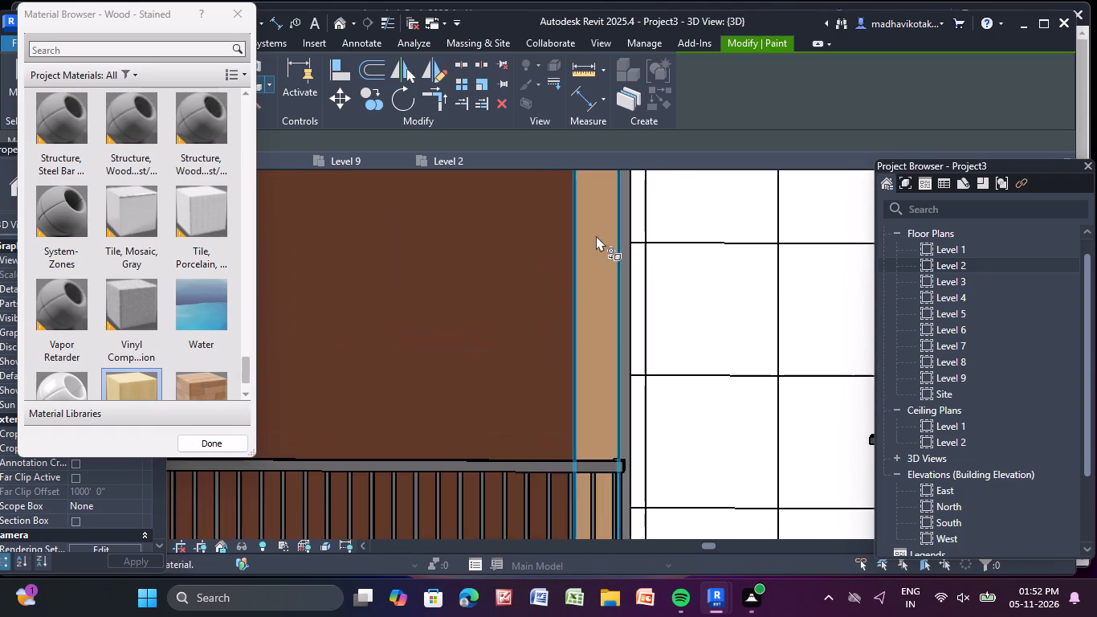
pyautogui.scroll(-1, 596, 235)
pyautogui.scroll(10, 623, 245)
pyautogui.click(618, 239)
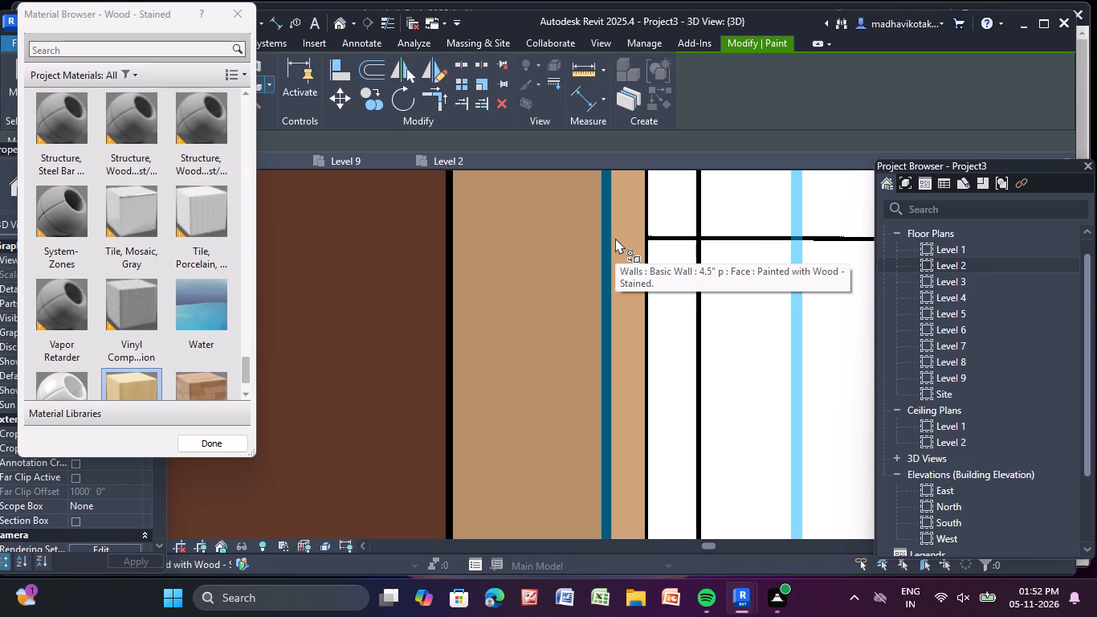
# Paint the straight and curved front edge segments of the next grey balcony slab up with Wood - Stained.
pyautogui.scroll(-14, 550, 206)
pyautogui.scroll(-2, 503, 333)
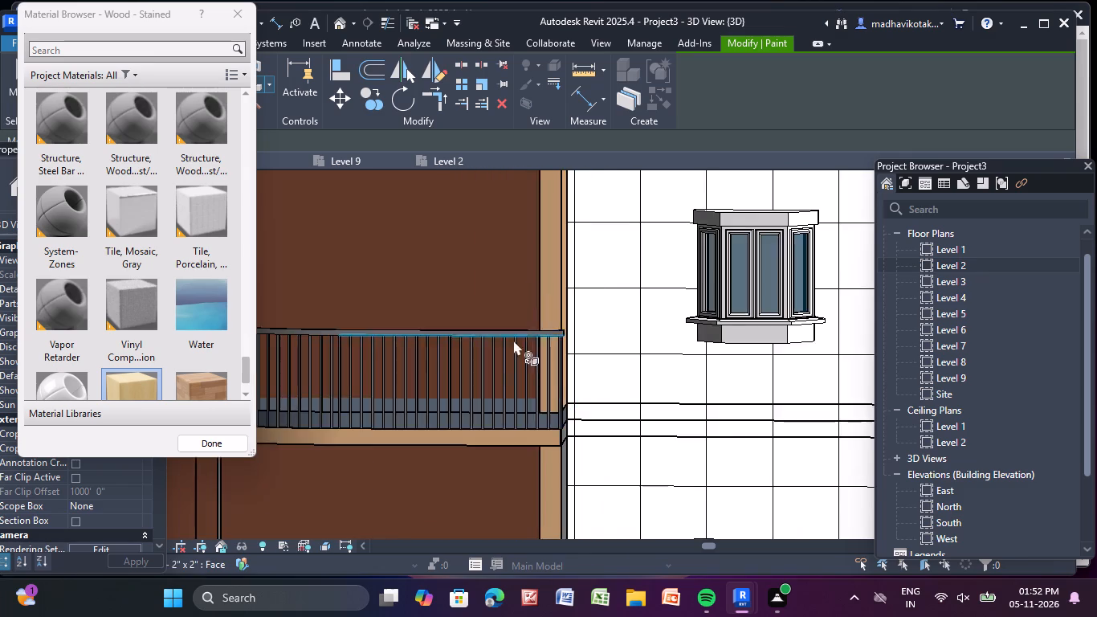
pyautogui.scroll(-6, 513, 340)
pyautogui.moveTo(570, 349); pyautogui.dragTo(863, 533, button='middle')
pyautogui.scroll(8, 796, 455)
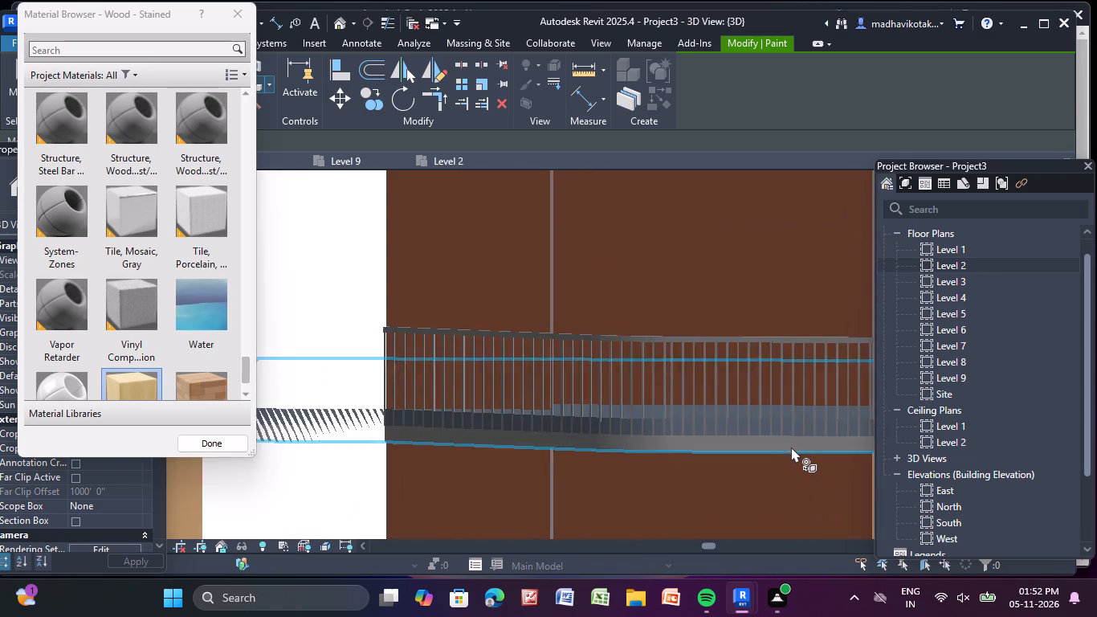
pyautogui.click(793, 444)
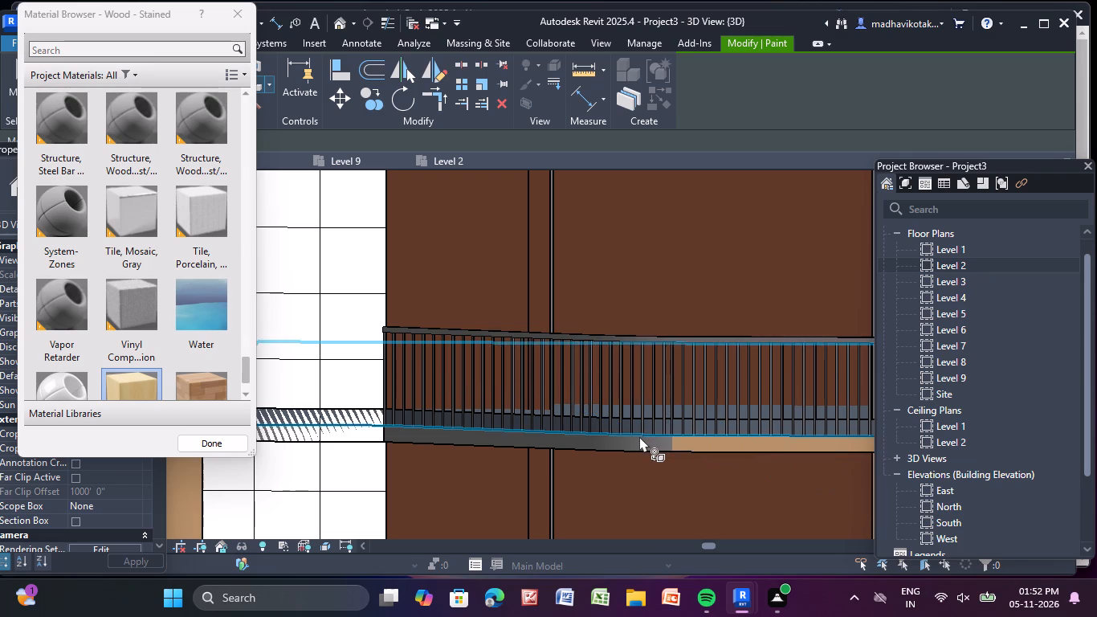
pyautogui.click(639, 436)
pyautogui.click(638, 438)
pyautogui.scroll(4, 625, 446)
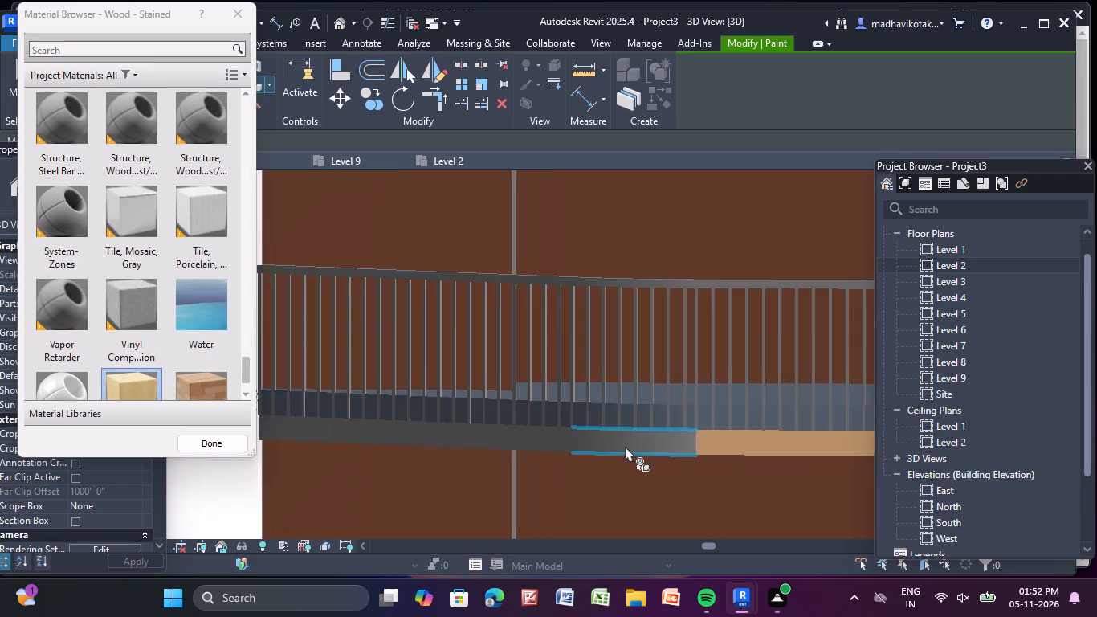
pyautogui.click(625, 446)
pyautogui.click(467, 429)
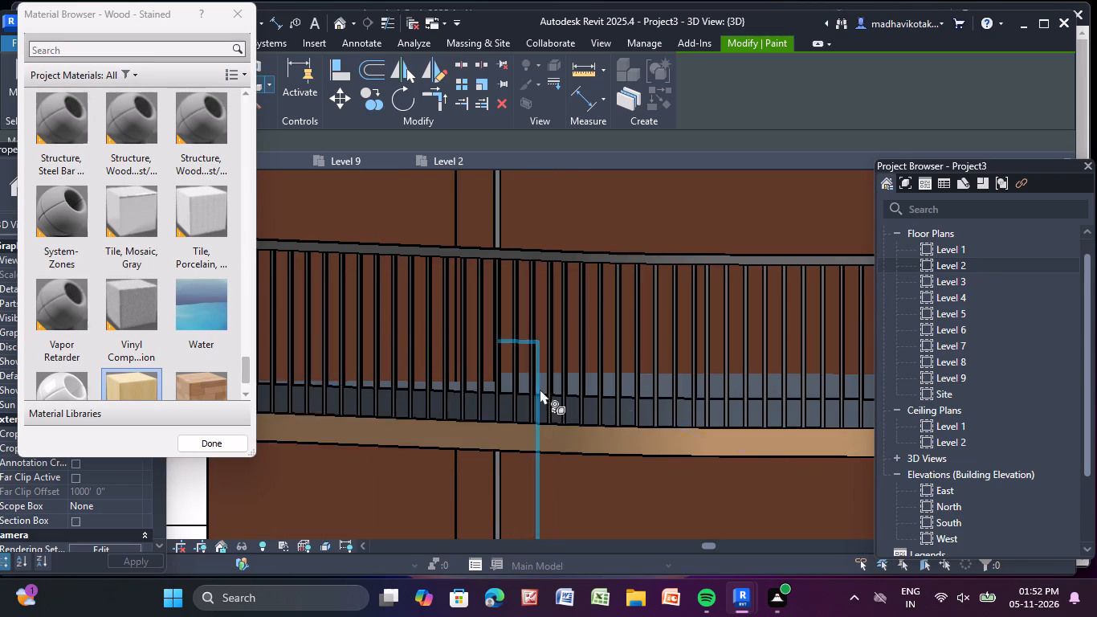
# Paint the side face and grey front end of the recess wall on the next unpainted storey up with Wood - Stained.
pyautogui.scroll(-8, 550, 376)
pyautogui.moveTo(574, 324); pyautogui.dragTo(447, 457, button='middle')
pyautogui.scroll(-1, 573, 326)
pyautogui.scroll(4, 547, 407)
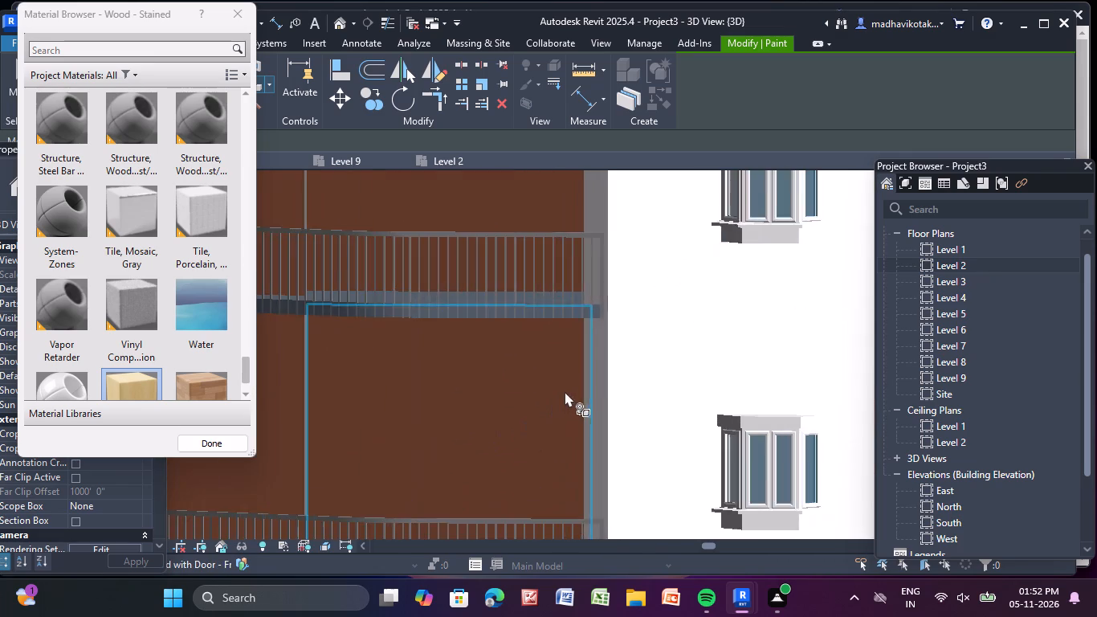
pyautogui.click(596, 344)
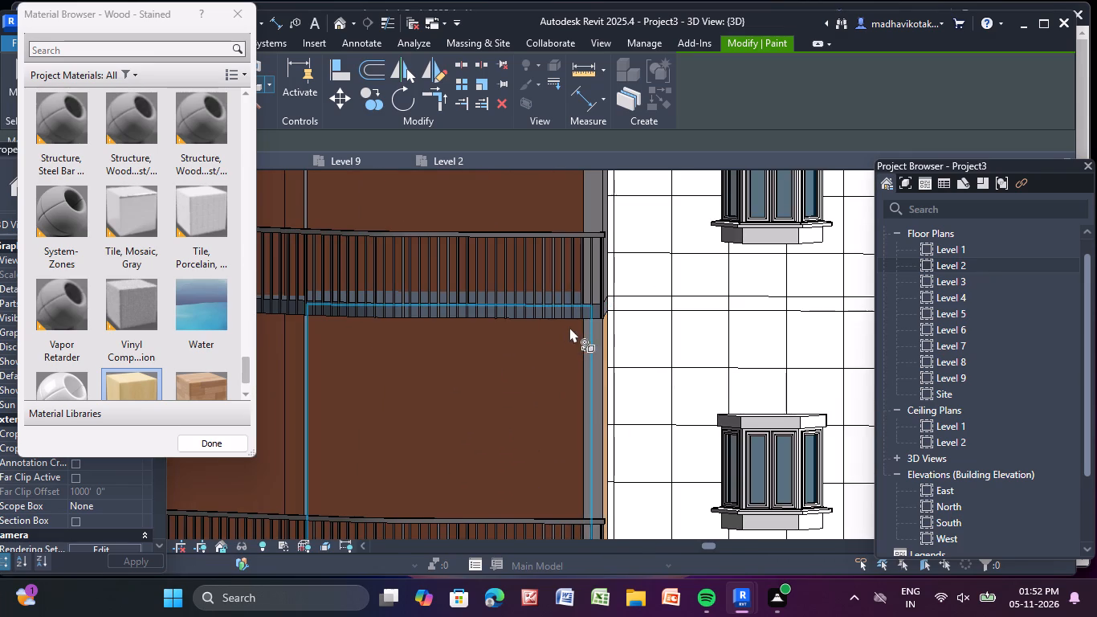
pyautogui.scroll(9, 594, 352)
pyautogui.click(596, 404)
# Paint the grey recess wall ends on the following two storeys, up to the one below the top, with Wood - Stained.
pyautogui.scroll(-7, 588, 399)
pyautogui.scroll(-5, 477, 336)
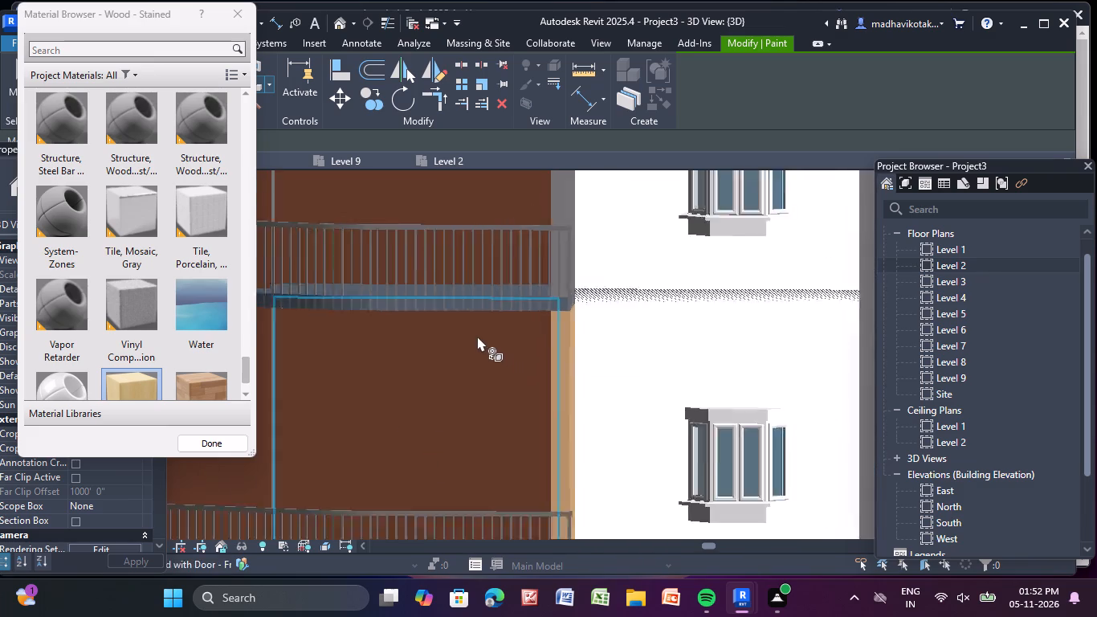
pyautogui.scroll(-1, 477, 336)
pyautogui.moveTo(484, 341); pyautogui.dragTo(536, 531, button='middle')
pyautogui.scroll(4, 569, 384)
pyautogui.click(585, 381)
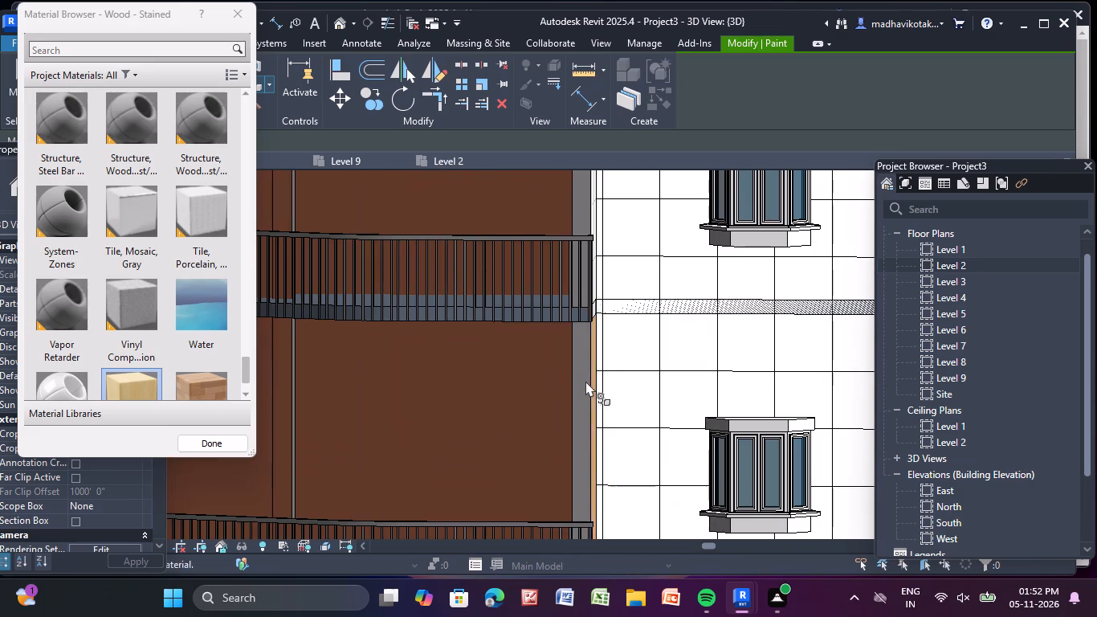
pyautogui.scroll(7, 606, 378)
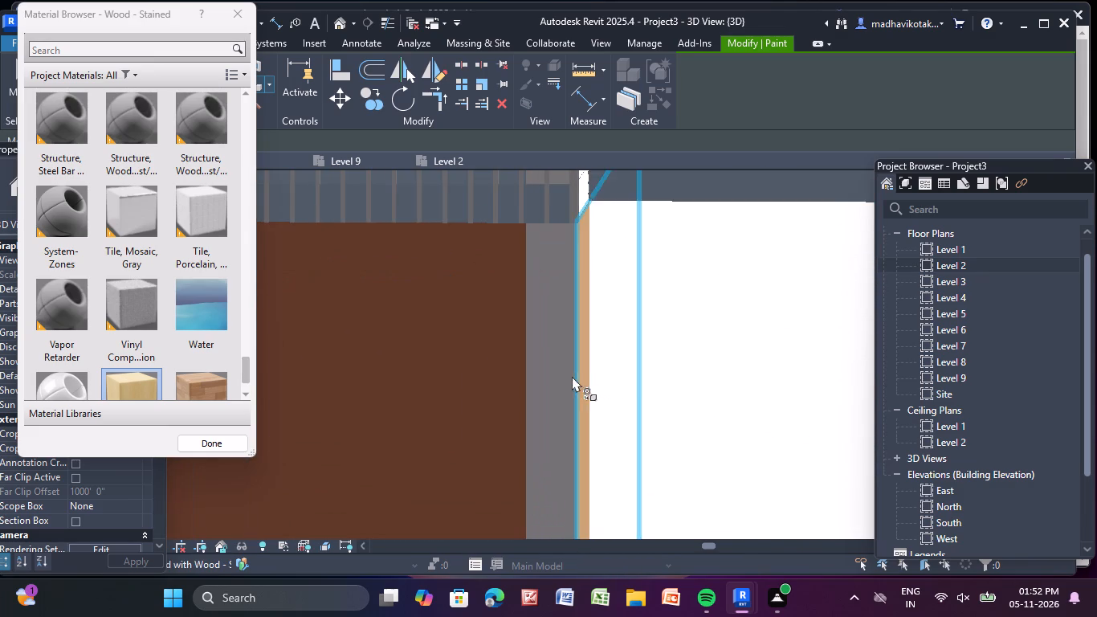
pyautogui.click(550, 363)
pyautogui.scroll(-5, 505, 278)
pyautogui.moveTo(505, 278); pyautogui.dragTo(585, 571, button='middle')
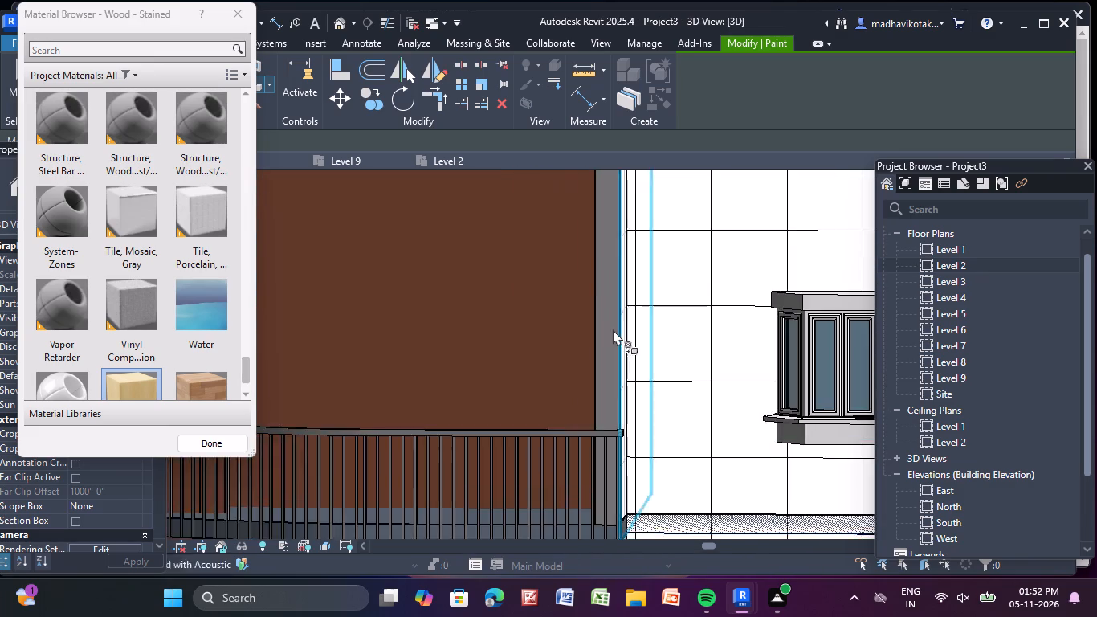
pyautogui.scroll(4, 596, 280)
pyautogui.click(624, 259)
# Paint the side face and grey front end of the top-storey recess wall below the roof slab with Wood - Stained.
pyautogui.scroll(-10, 619, 256)
pyautogui.moveTo(603, 281); pyautogui.dragTo(620, 431, button='middle')
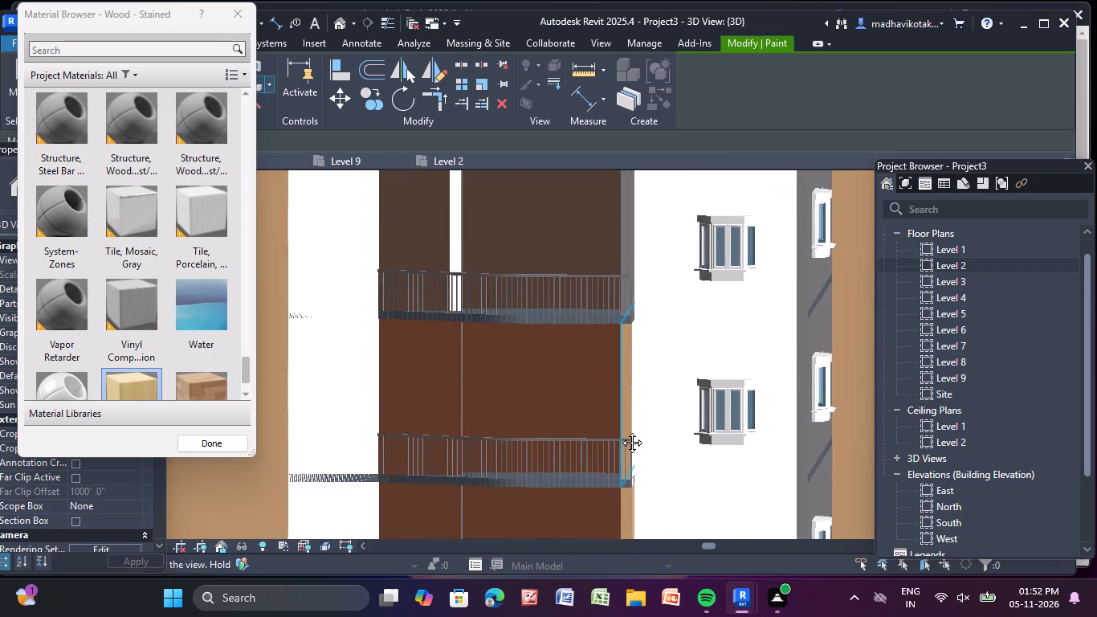
pyautogui.moveTo(620, 431); pyautogui.dragTo(619, 501, button='middle')
pyautogui.click(634, 323)
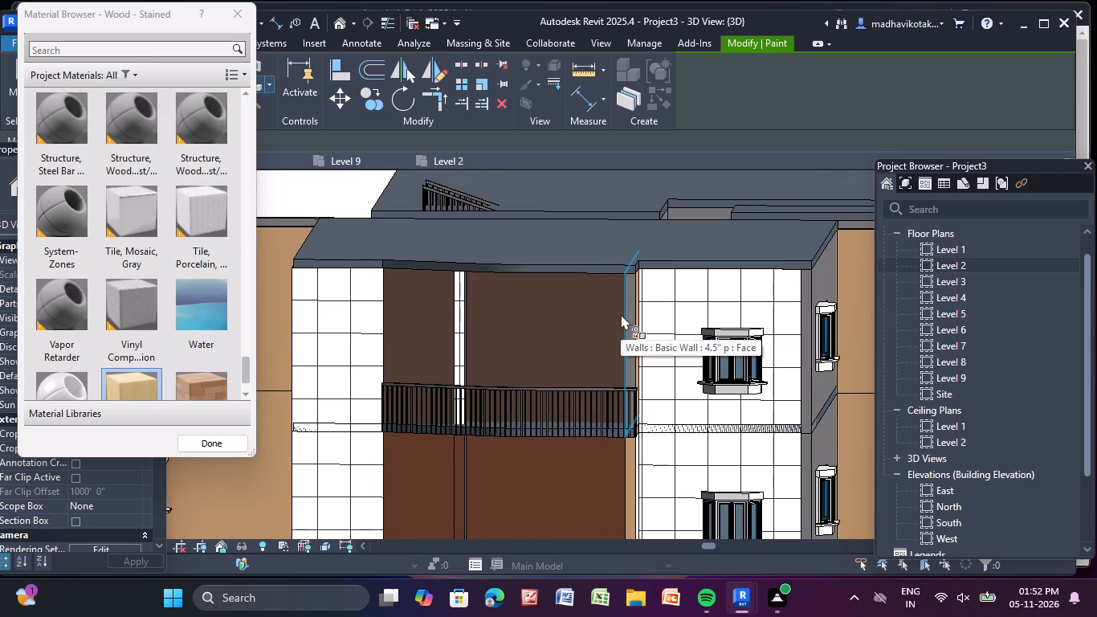
pyautogui.scroll(11, 631, 321)
pyautogui.click(671, 313)
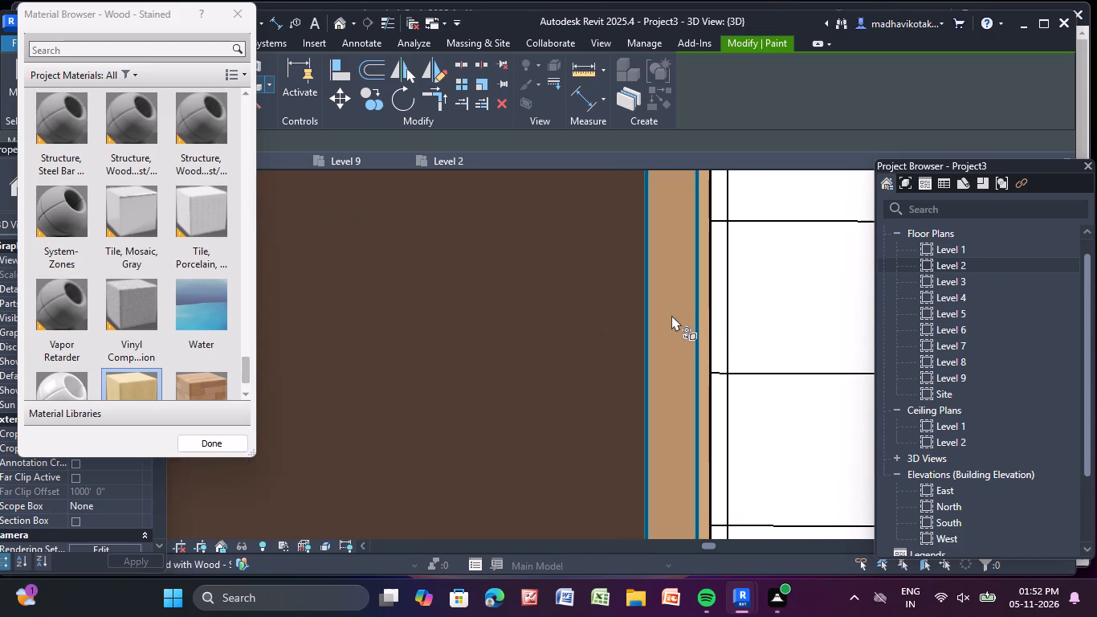
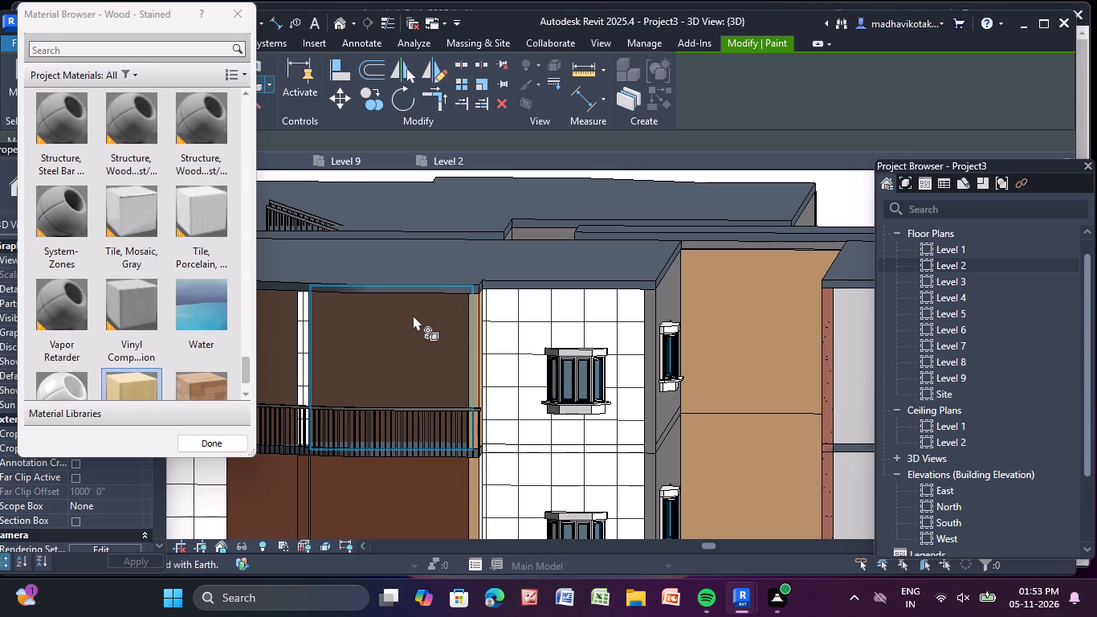
# Paint the side face and grey front end of the top-storey tiled wall beside the recess with Wood - Stained.
pyautogui.scroll(11, 675, 313)
pyautogui.click(695, 312)
pyautogui.click(647, 364)
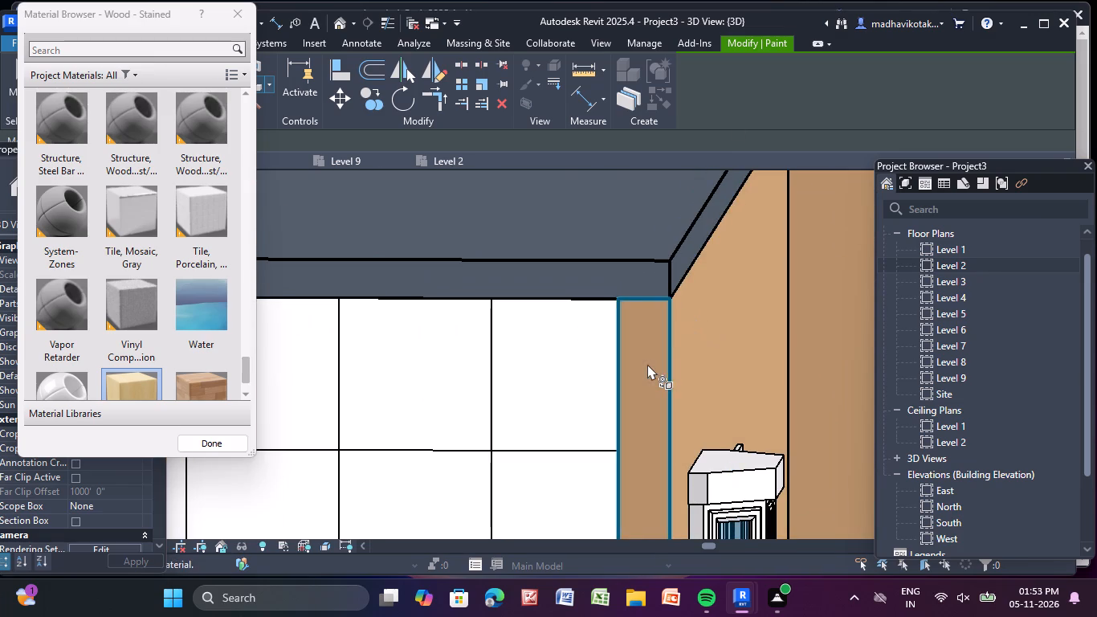
# Paint the grey front end and windowed side face of the same wall on the storey below with Wood - Stained.
pyautogui.scroll(-4, 647, 364)
pyautogui.moveTo(650, 370); pyautogui.dragTo(532, 14, button='middle')
pyautogui.moveTo(566, 561); pyautogui.dragTo(561, 326, button='middle')
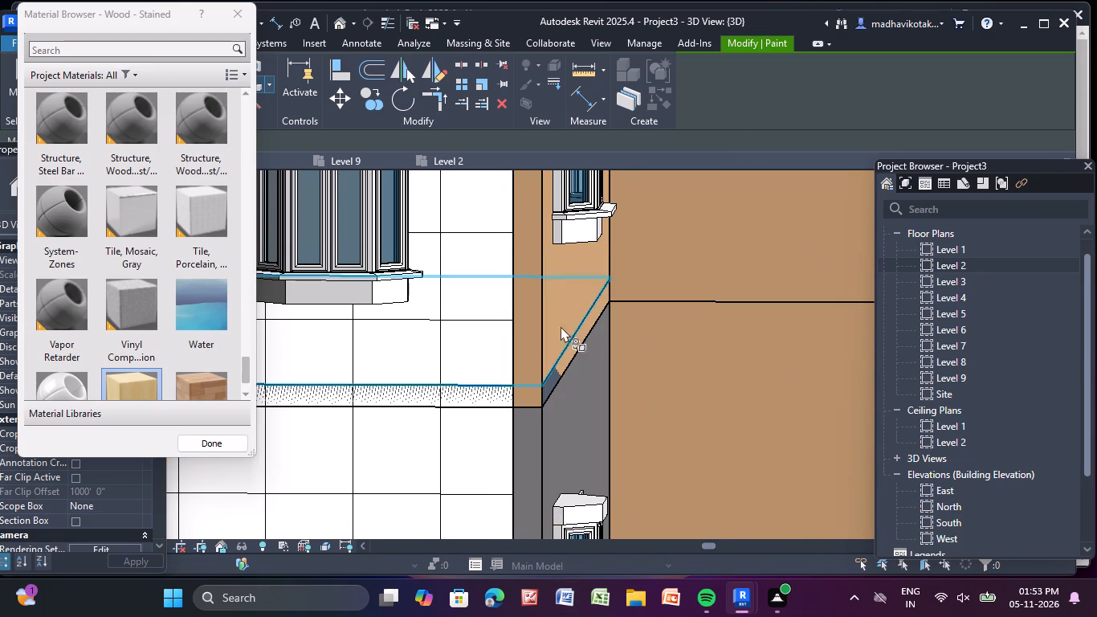
pyautogui.moveTo(561, 326); pyautogui.dragTo(572, 233, button='middle')
pyautogui.scroll(-1, 572, 233)
pyautogui.moveTo(541, 524); pyautogui.dragTo(575, 196, button='middle')
pyautogui.scroll(3, 520, 345)
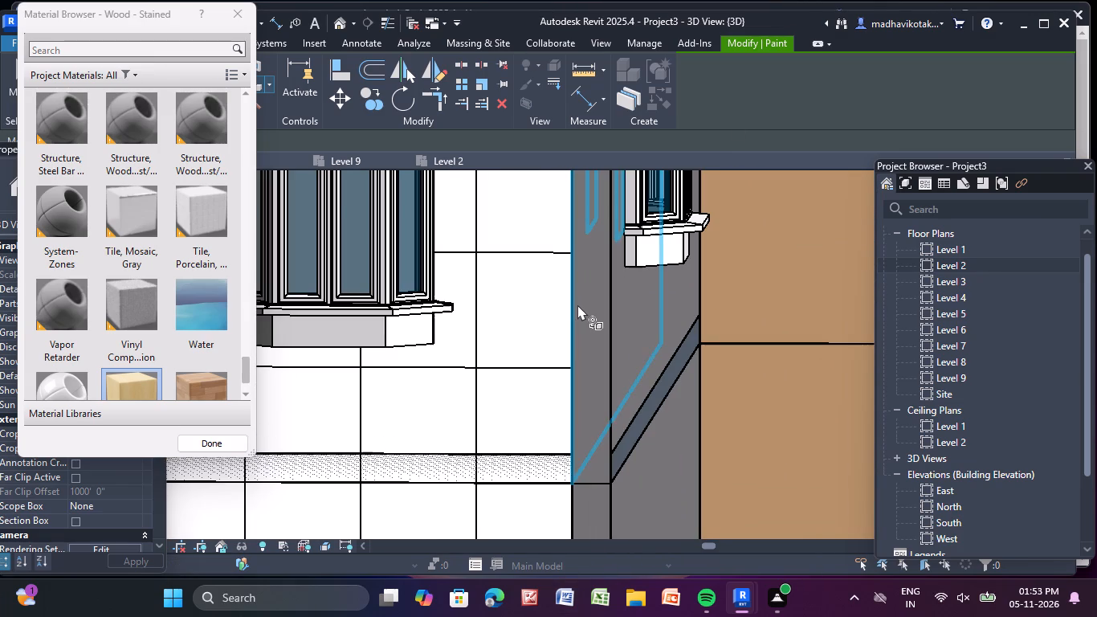
pyautogui.click(599, 335)
pyautogui.click(622, 333)
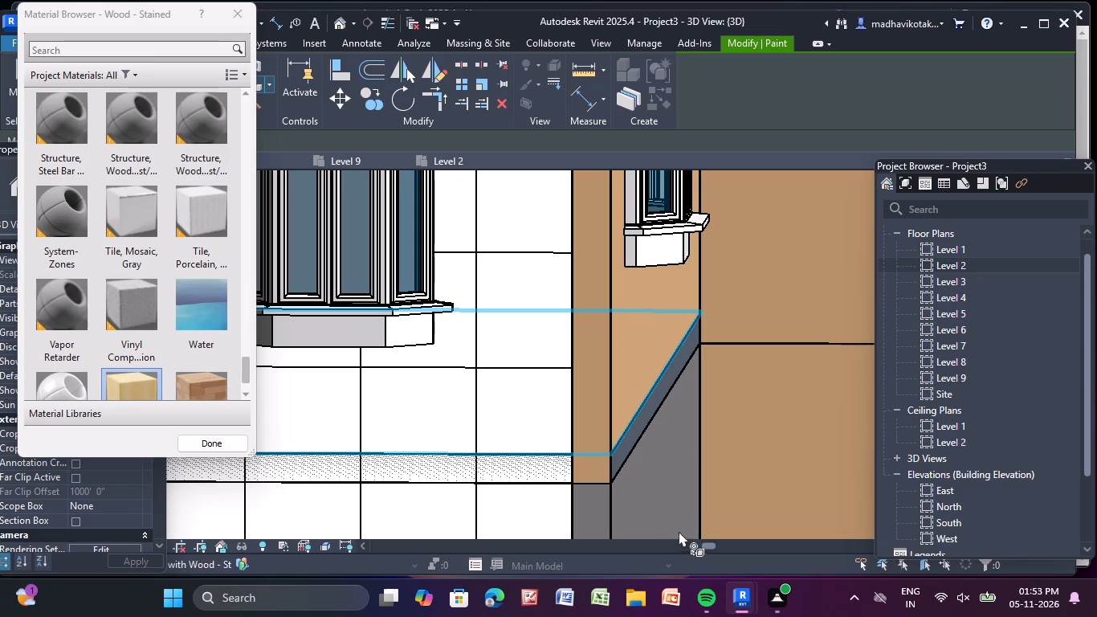
# Paint the next storey down's windowed side face, the grey slab edge above it and the wall's front end with Wood - Stained.
pyautogui.click(664, 498)
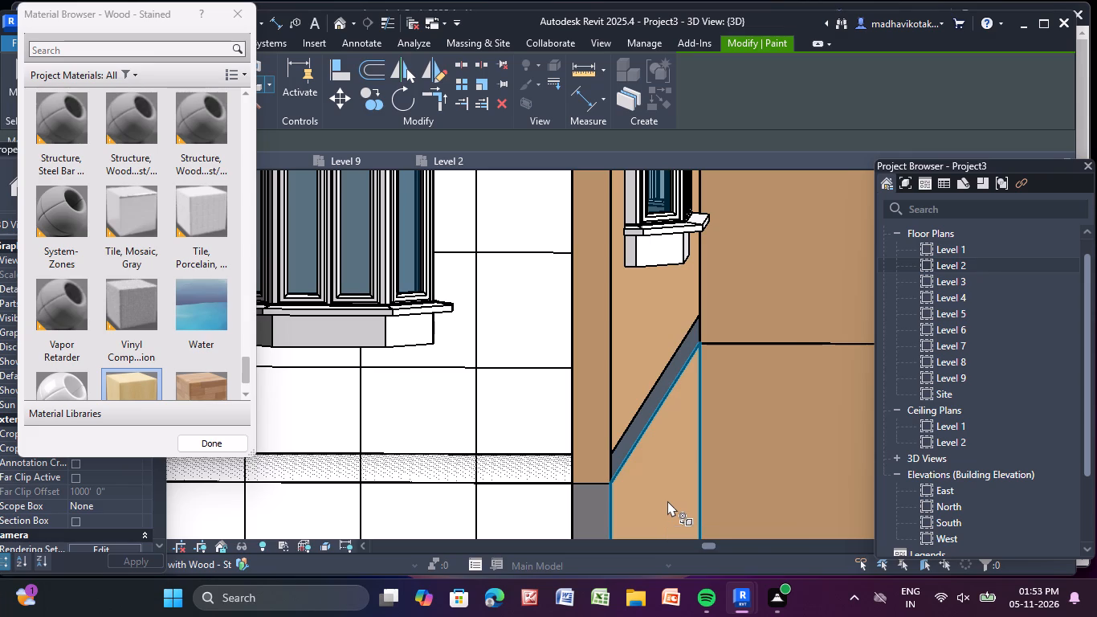
pyautogui.scroll(7, 597, 439)
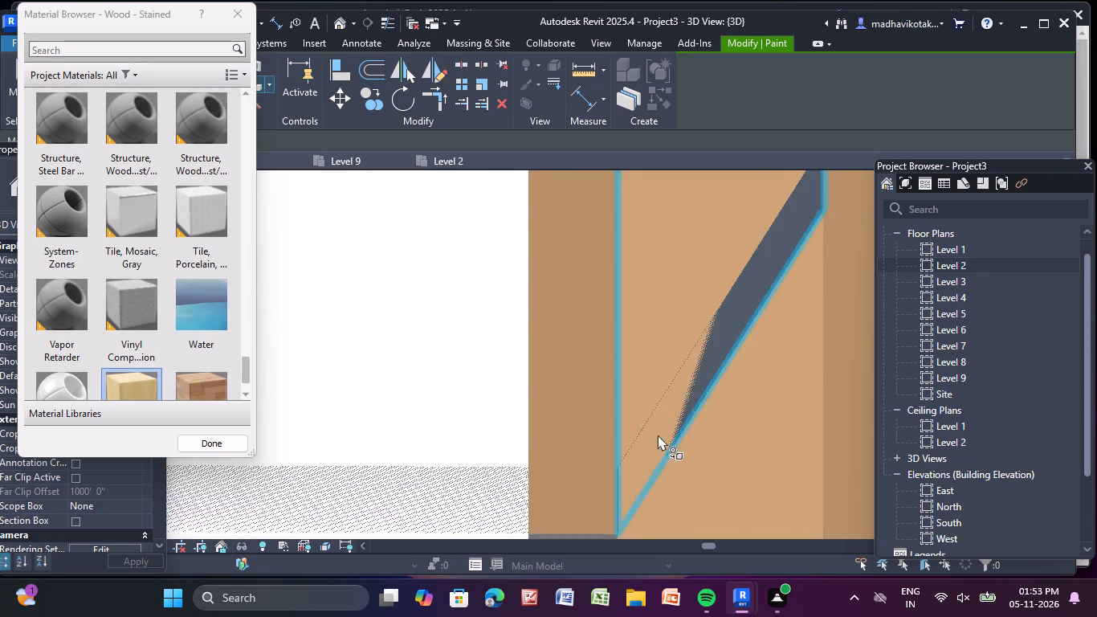
pyautogui.scroll(3, 658, 435)
pyautogui.click(703, 349)
pyautogui.scroll(-12, 706, 378)
pyautogui.moveTo(718, 420); pyautogui.dragTo(661, 149, button='middle')
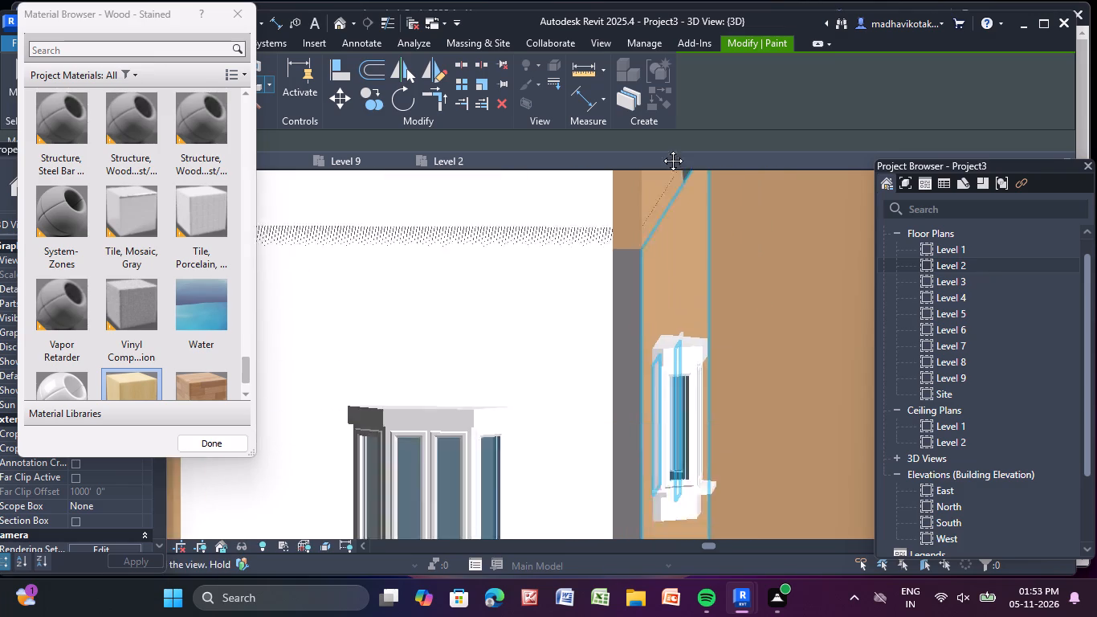
pyautogui.moveTo(661, 149); pyautogui.dragTo(655, 32, button='middle')
pyautogui.click(609, 337)
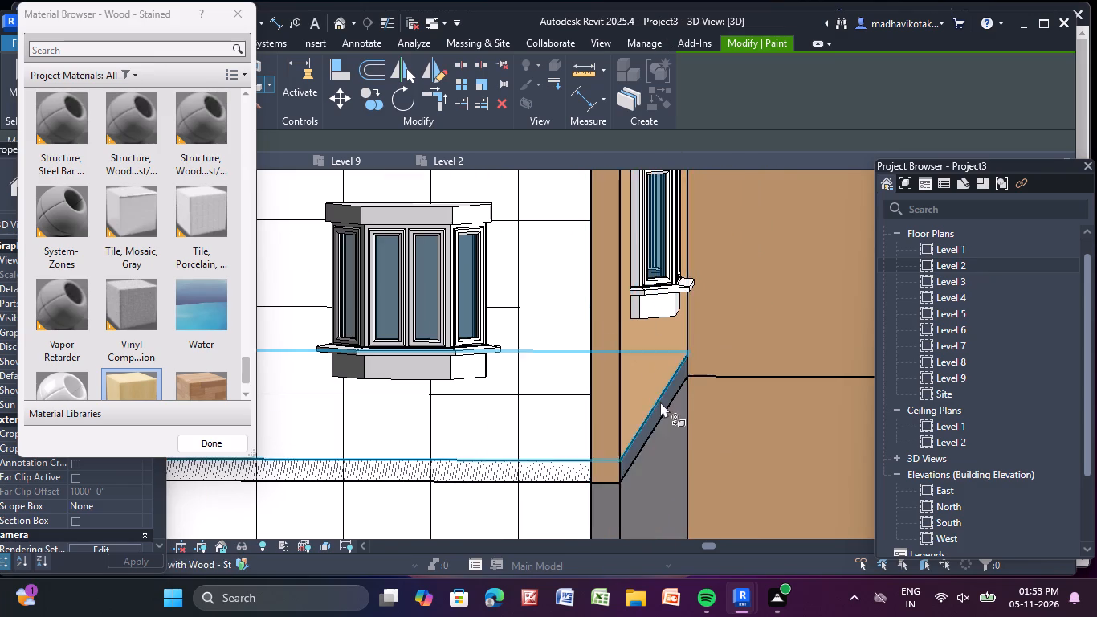
# Paint the windowed side face and grey front end of the tiled block's wall one storey further down with Wood - Stained.
pyautogui.scroll(5, 659, 404)
pyautogui.scroll(-2, 667, 428)
pyautogui.moveTo(667, 428); pyautogui.dragTo(593, 94, button='middle')
pyautogui.click(593, 283)
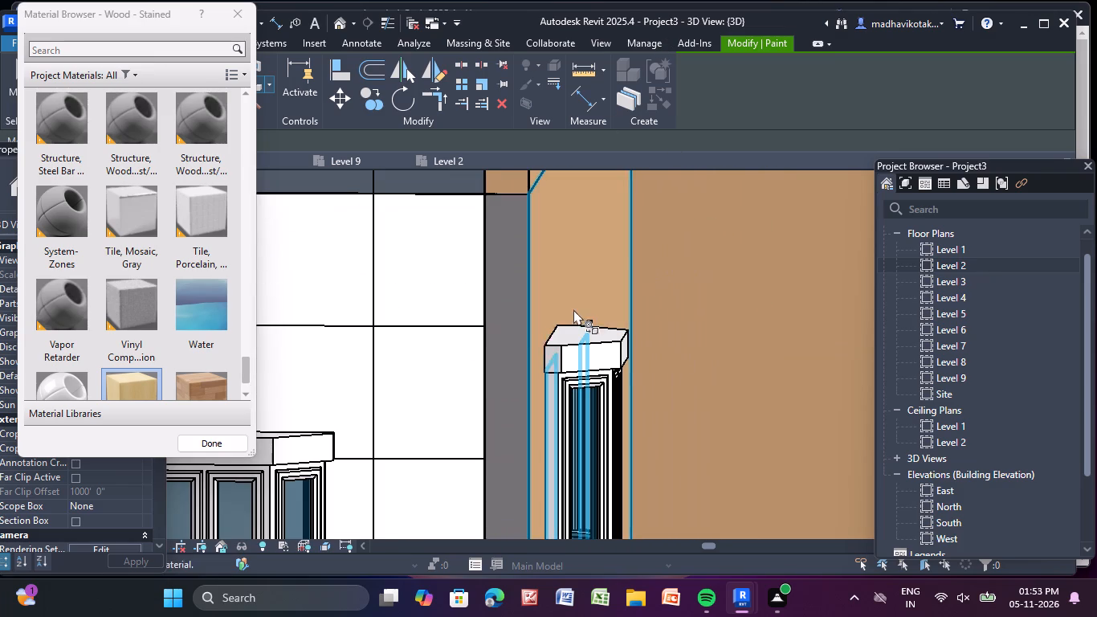
pyautogui.click(512, 338)
# Paint the grey front end and windowed side face of the following storey down with Wood - Stained.
pyautogui.scroll(-2, 524, 376)
pyautogui.moveTo(526, 403); pyautogui.dragTo(462, 0, button='middle')
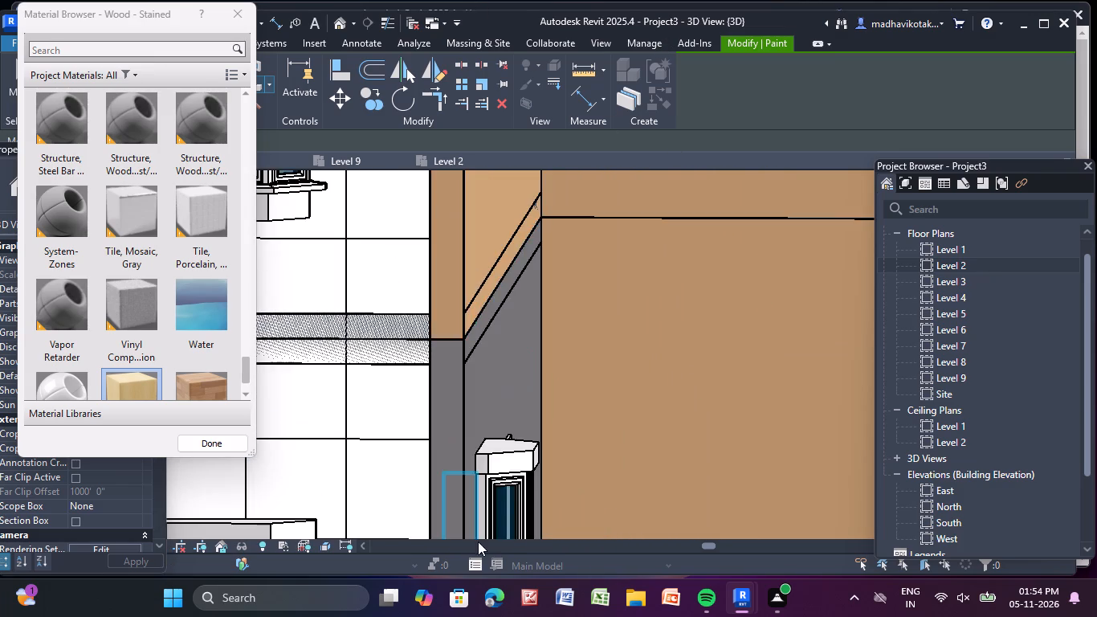
pyautogui.moveTo(471, 534); pyautogui.dragTo(482, 317, button='middle')
pyautogui.click(458, 405)
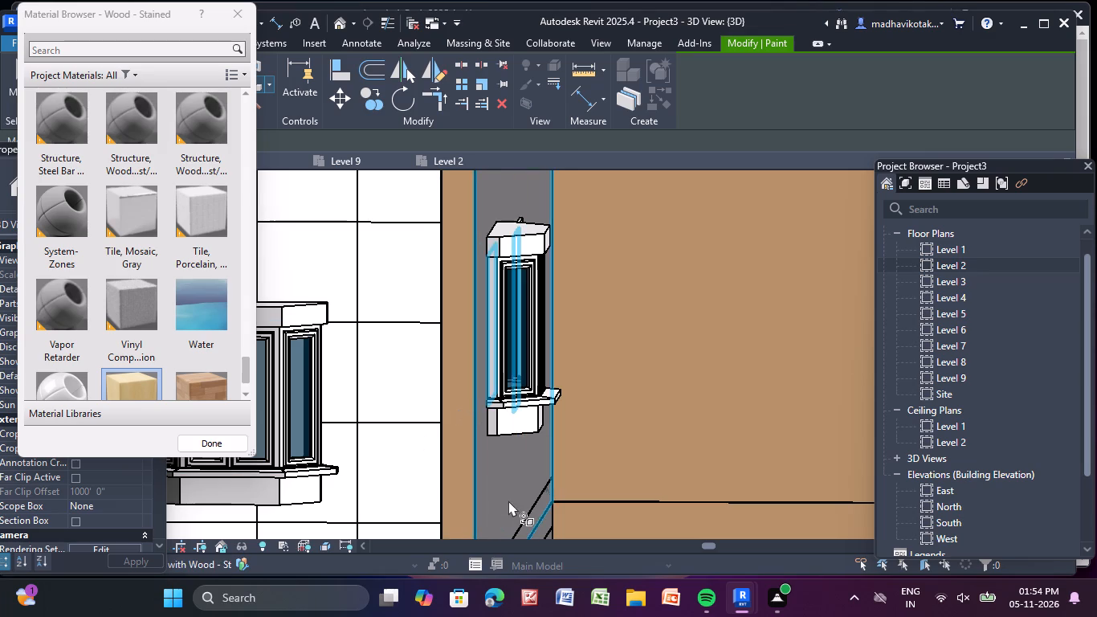
pyautogui.click(508, 501)
# Paint the next grey wall front end and its windowed side face below with Wood - Stained.
pyautogui.moveTo(508, 501); pyautogui.dragTo(451, 165, button='middle')
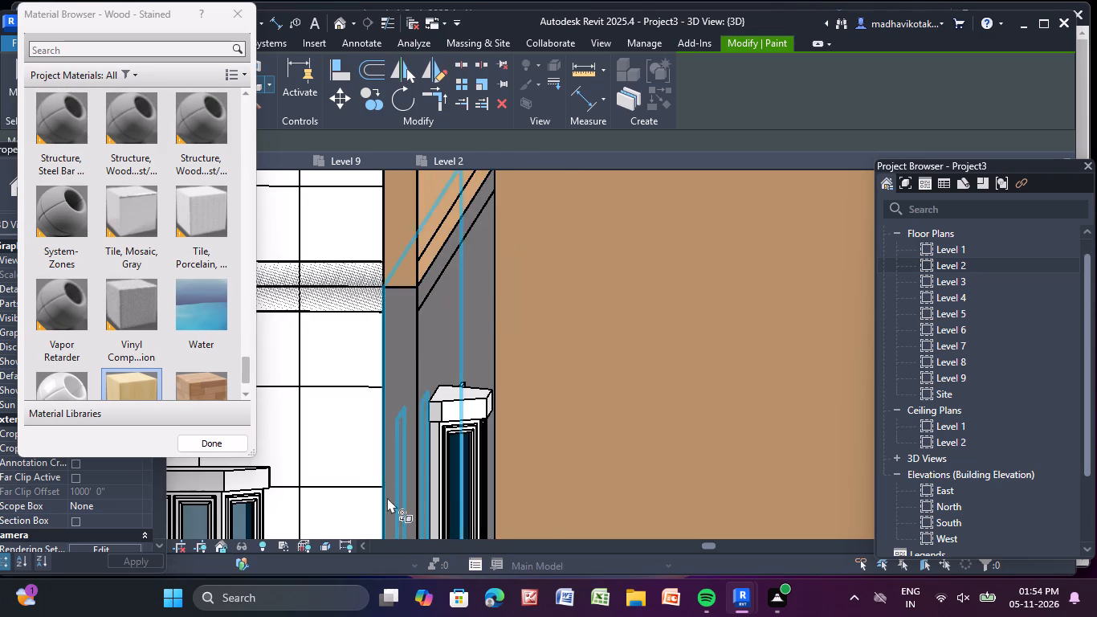
pyautogui.scroll(4, 430, 415)
pyautogui.click(388, 322)
pyautogui.click(442, 286)
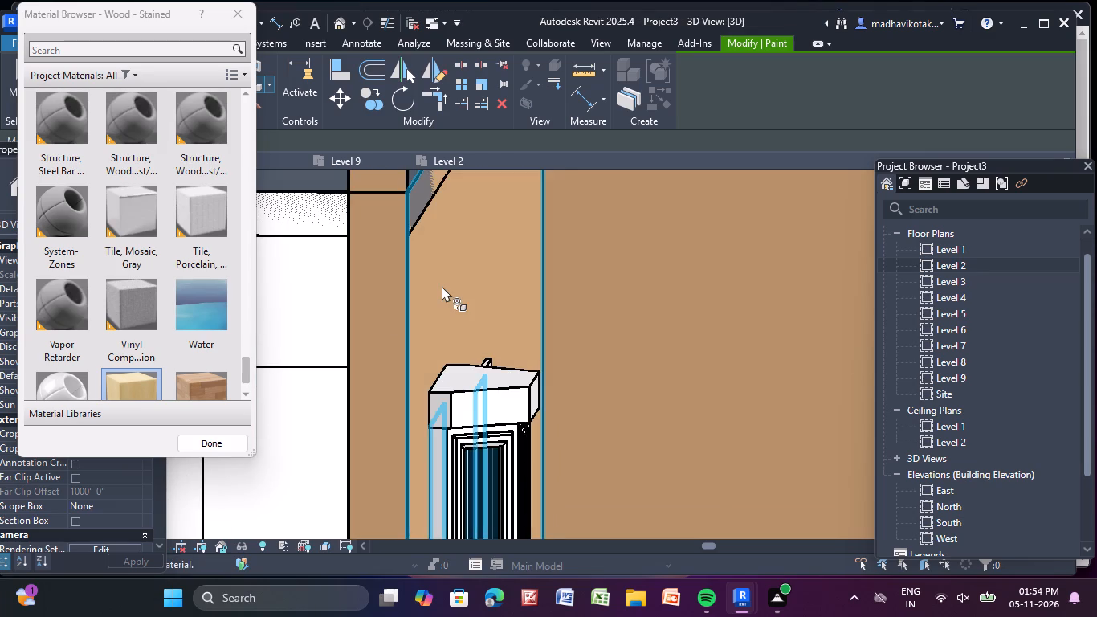
# Paint the grey top face of the ground-floor column beneath the recess corner with Wood - Stained.
pyautogui.scroll(-5, 442, 286)
pyautogui.moveTo(481, 584); pyautogui.dragTo(463, 549, button='middle')
pyautogui.moveTo(450, 510); pyautogui.dragTo(538, 64, button='middle')
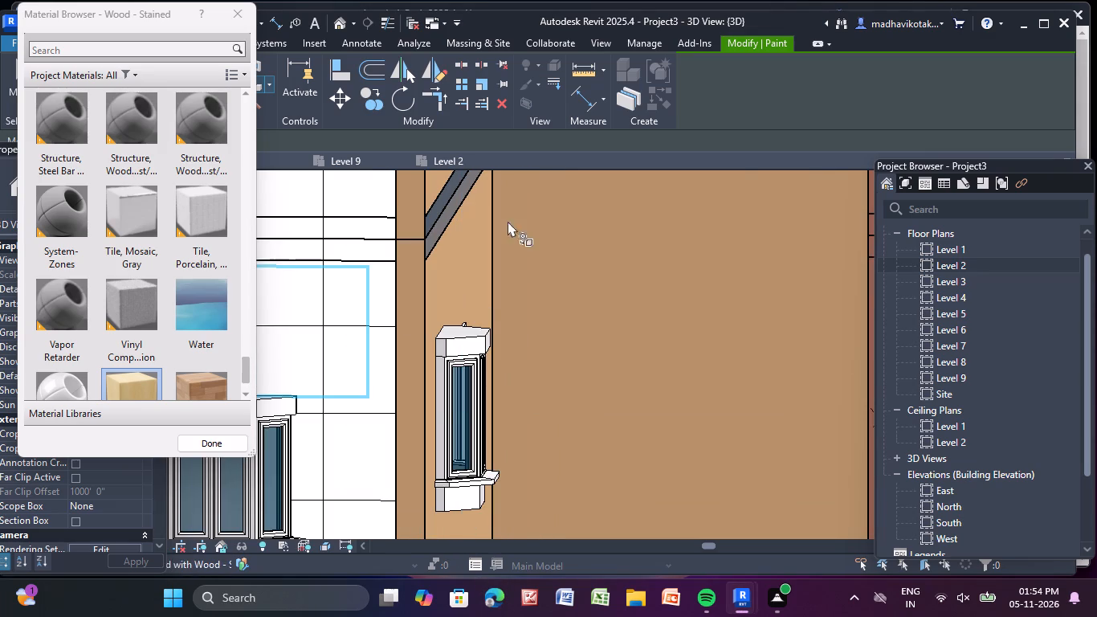
pyautogui.scroll(-3, 557, 389)
pyautogui.moveTo(557, 389); pyautogui.dragTo(563, 43, button='middle')
pyautogui.moveTo(471, 401); pyautogui.dragTo(507, 31, button='middle')
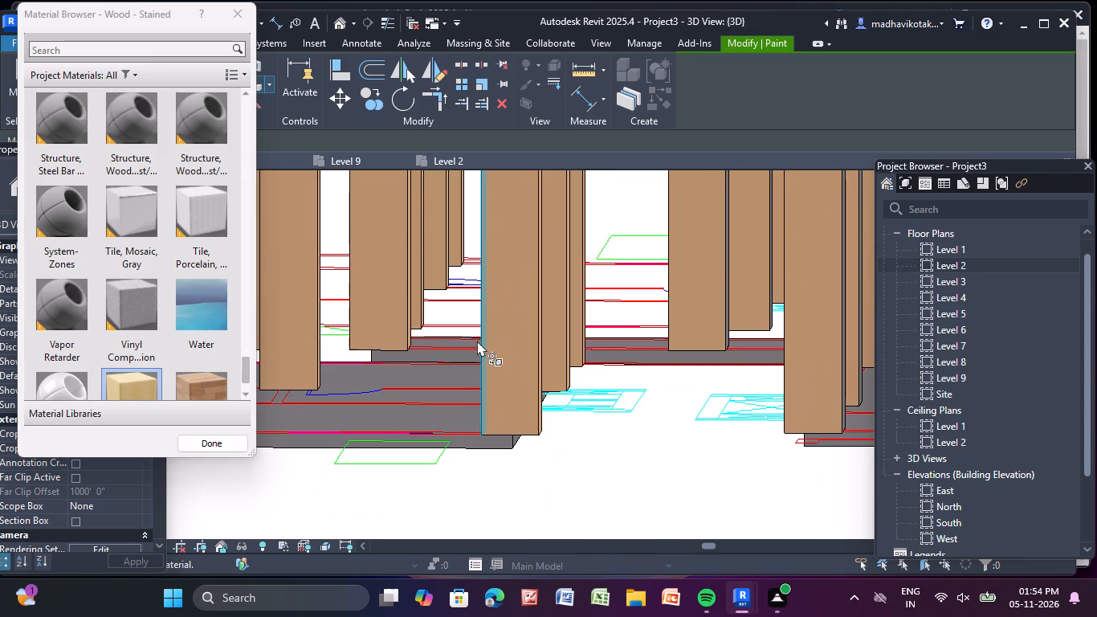
pyautogui.moveTo(477, 341); pyautogui.dragTo(327, 471, button='middle')
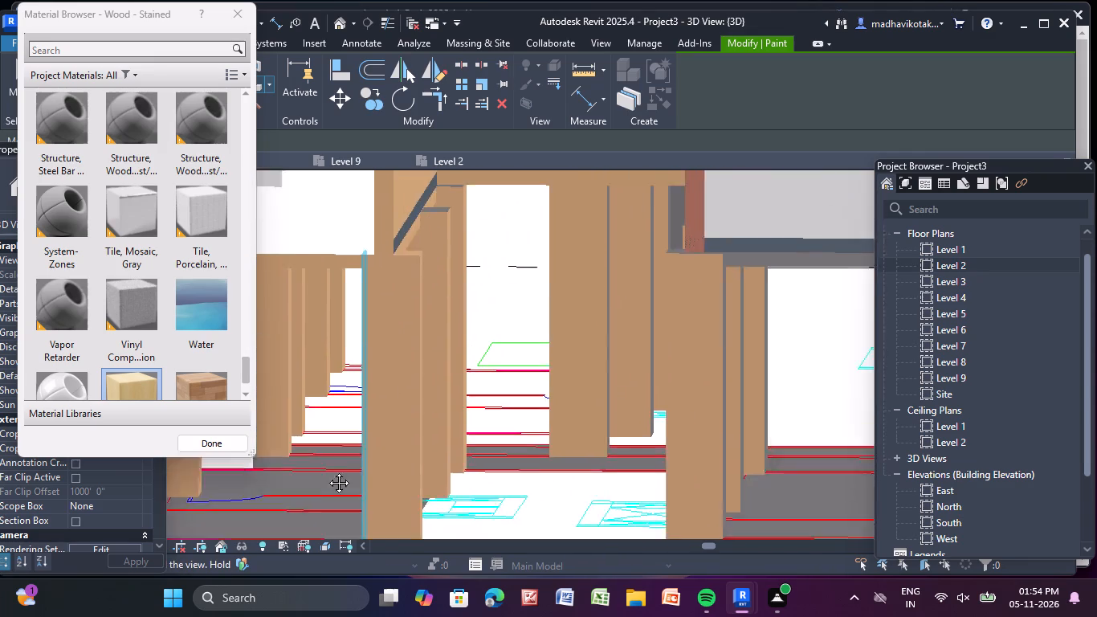
pyautogui.moveTo(327, 471); pyautogui.dragTo(306, 485, button='middle')
pyautogui.scroll(1, 404, 298)
pyautogui.scroll(7, 364, 242)
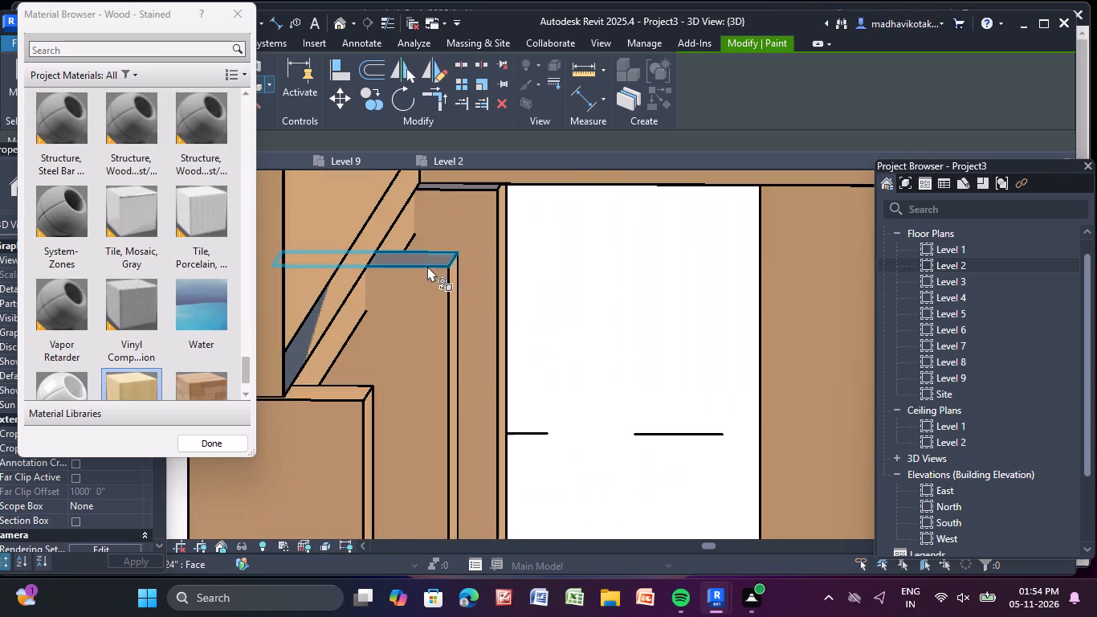
pyautogui.scroll(5, 419, 247)
pyautogui.click(414, 264)
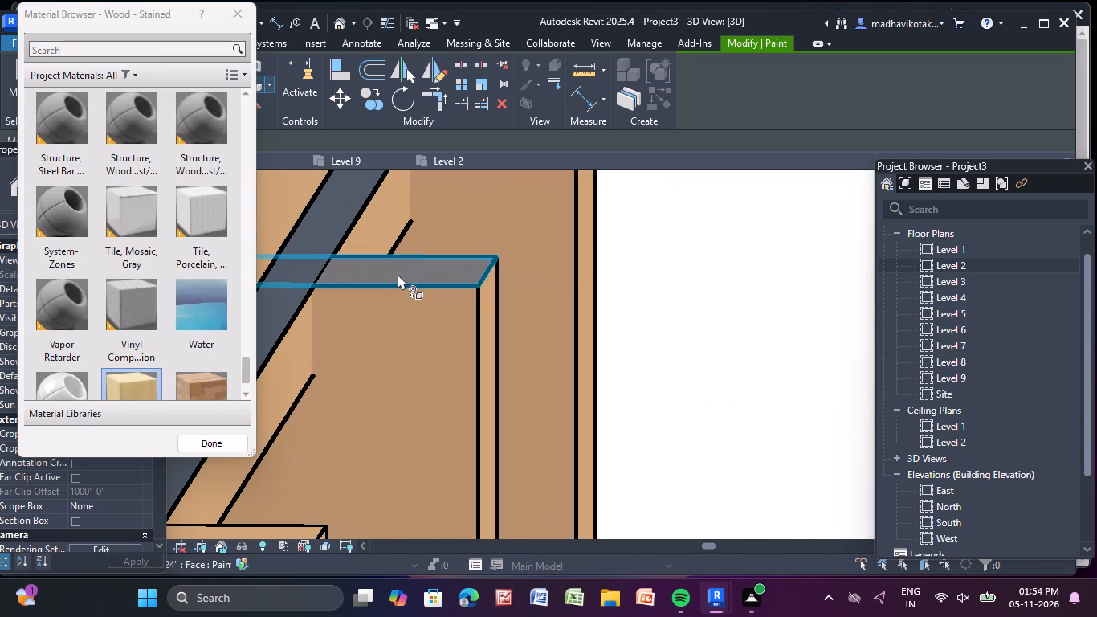
pyautogui.click(398, 274)
# Paint the grey faces behind the brick-red wall end and the narrow column side face beside them with Wood - Stained.
pyautogui.scroll(-16, 394, 273)
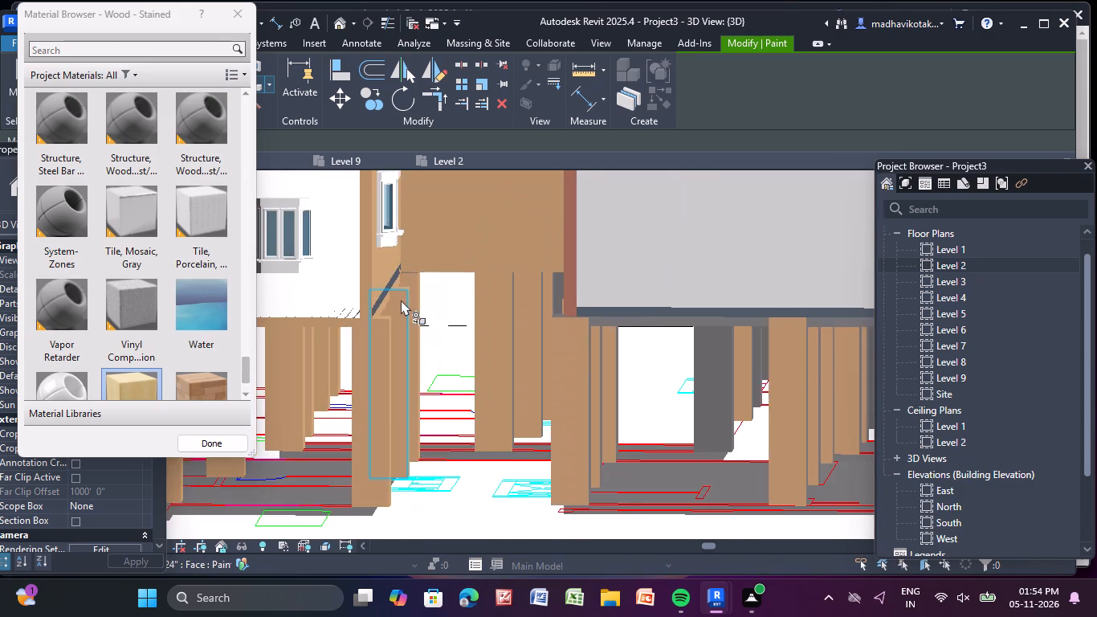
pyautogui.scroll(-6, 392, 296)
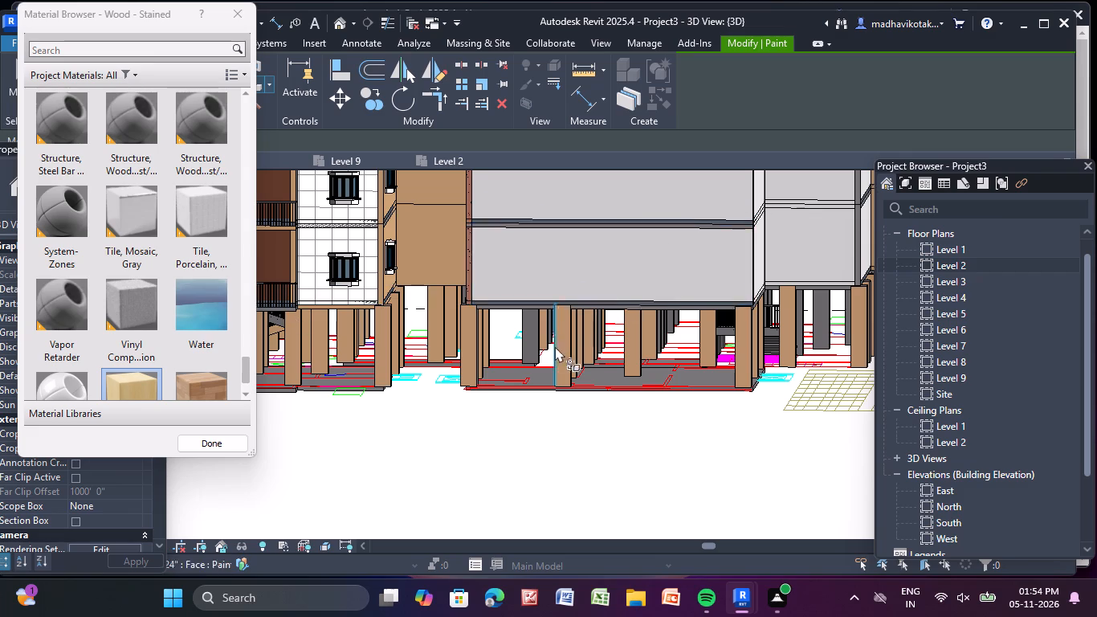
pyautogui.scroll(4, 555, 346)
pyautogui.scroll(5, 461, 333)
pyautogui.click(575, 336)
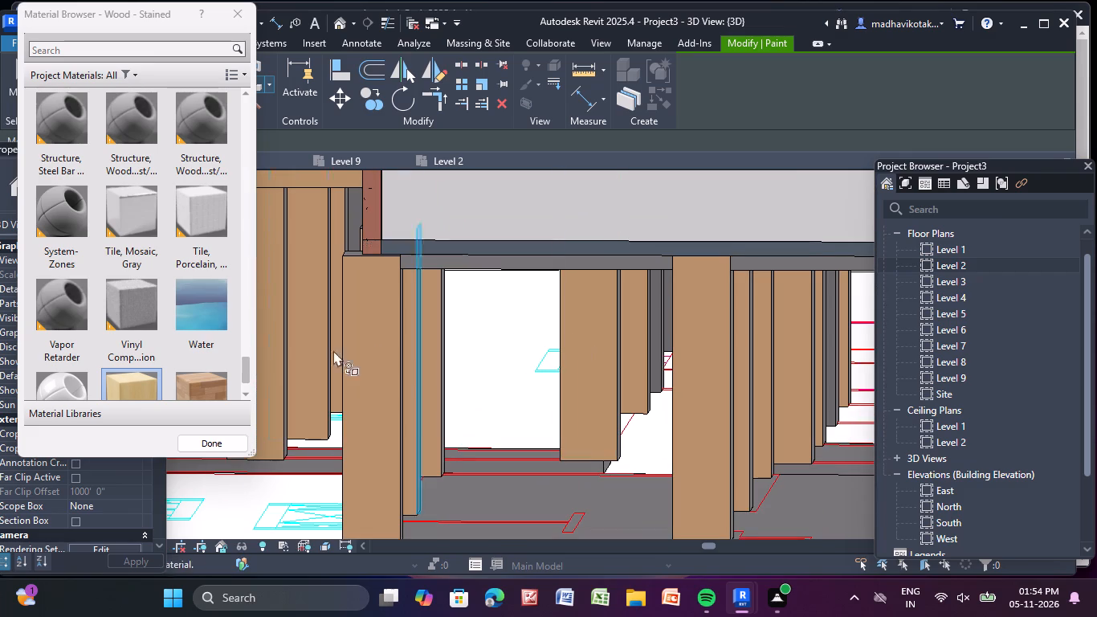
pyautogui.scroll(5, 256, 328)
pyautogui.scroll(10, 351, 188)
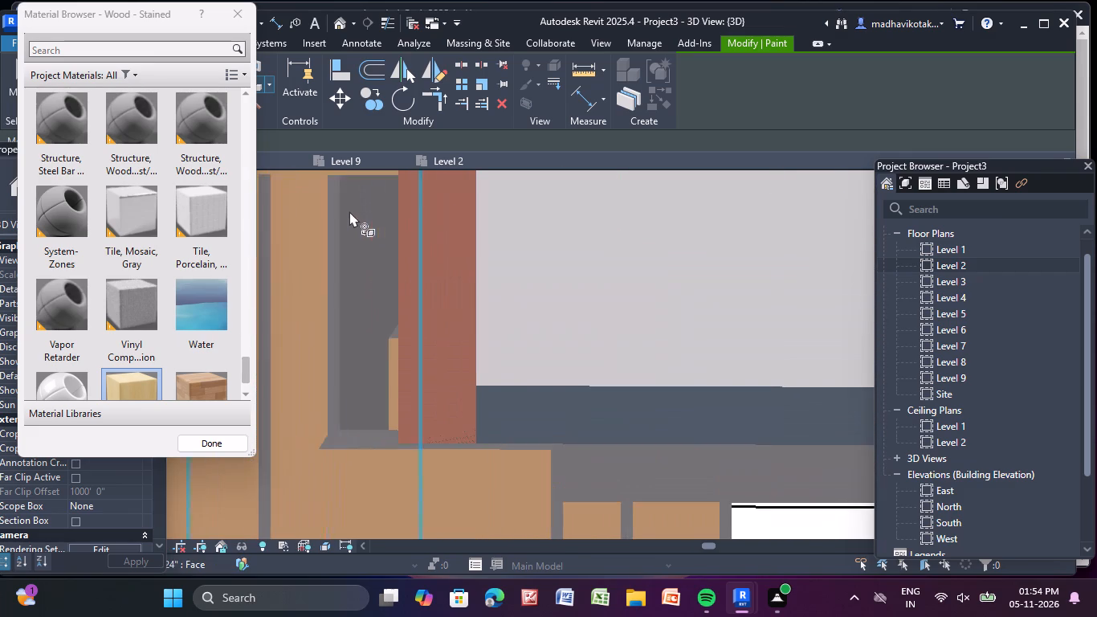
pyautogui.click(343, 241)
pyautogui.click(384, 238)
pyautogui.moveTo(382, 332); pyautogui.dragTo(383, 332, button='middle')
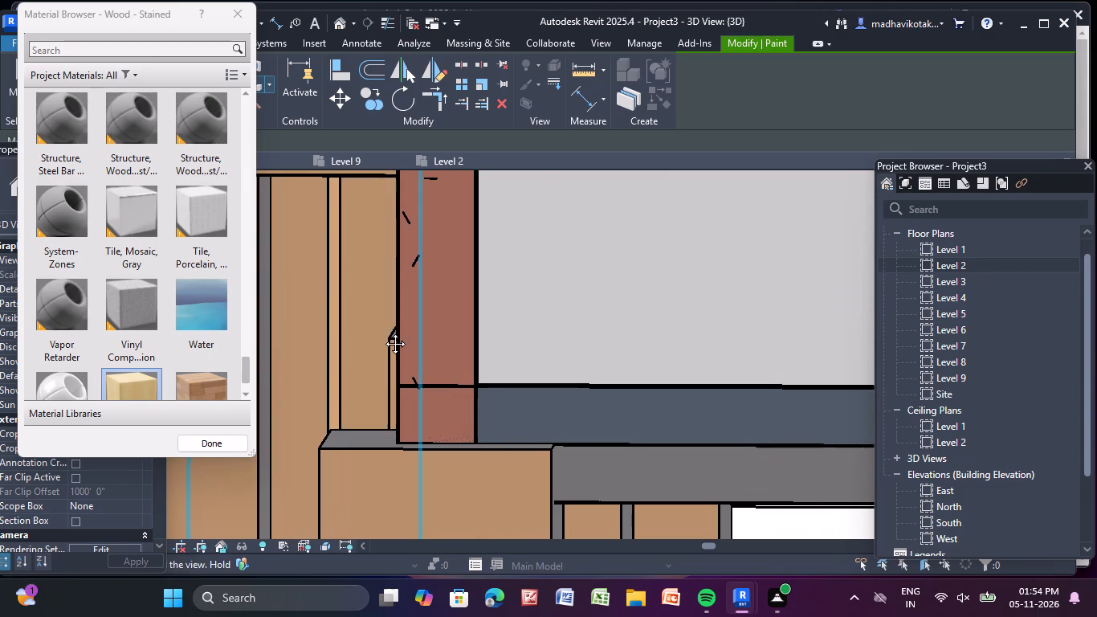
pyautogui.moveTo(383, 332); pyautogui.dragTo(528, 272, button='middle')
pyautogui.scroll(7, 395, 308)
pyautogui.click(414, 282)
# Paint the grey top face of the corner column beneath the brick-red wall end with Wood - Stained.
pyautogui.scroll(-5, 410, 322)
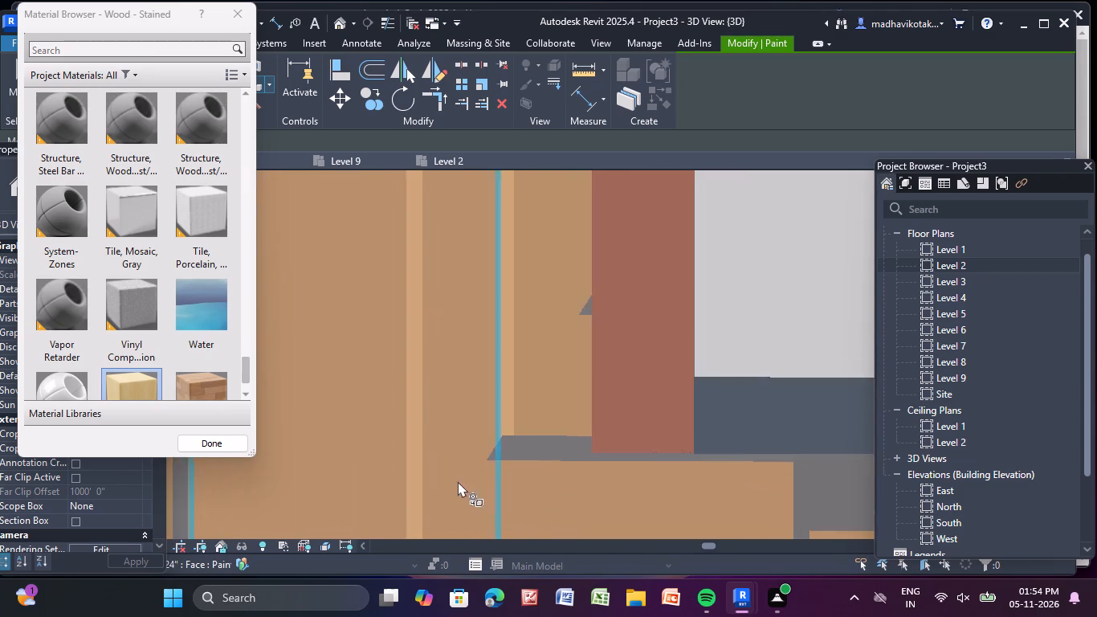
pyautogui.click(517, 443)
pyautogui.scroll(4, 536, 456)
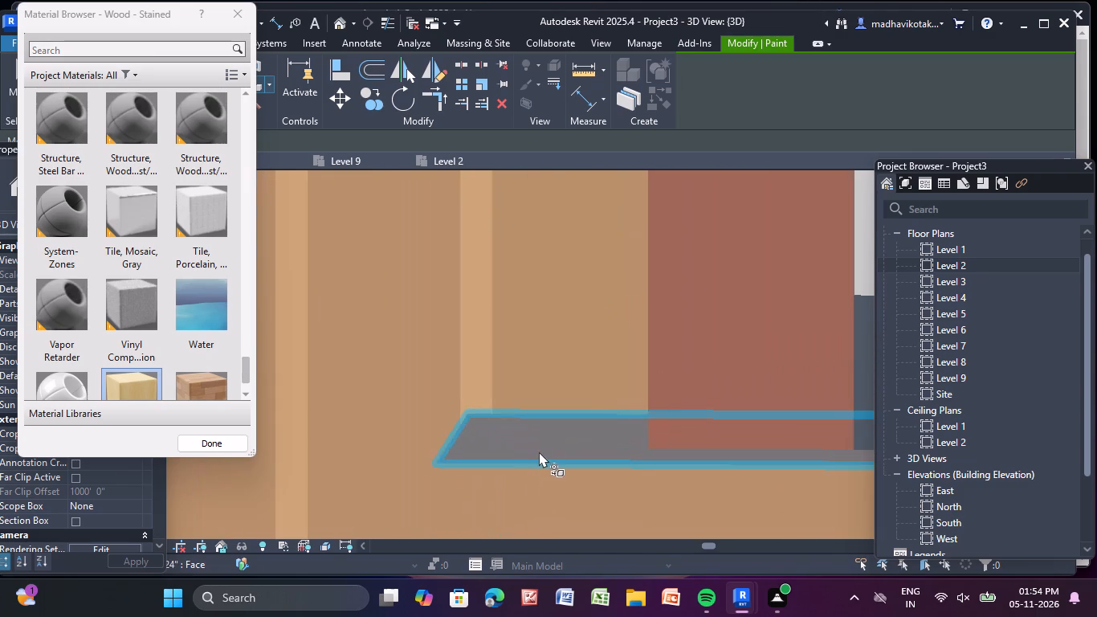
pyautogui.scroll(2, 539, 452)
pyautogui.click(540, 452)
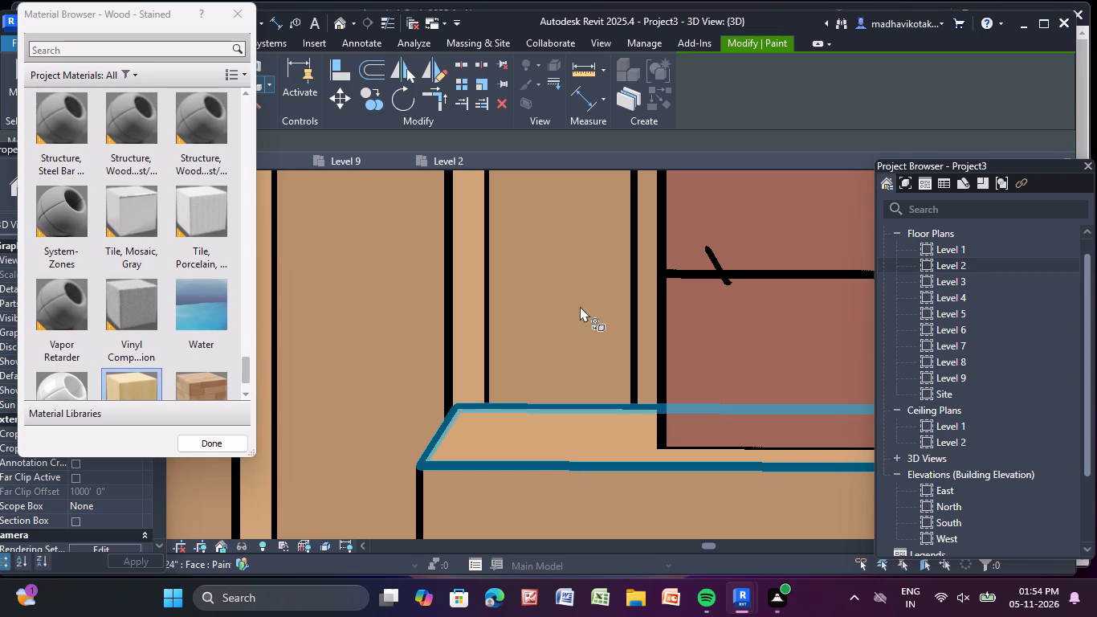
# Paint the slab edge below the light grey wall and the grey beam face beneath it with Wood - Stained.
pyautogui.scroll(-4, 580, 306)
pyautogui.moveTo(569, 329); pyautogui.dragTo(84, 392, button='middle')
pyautogui.click(394, 394)
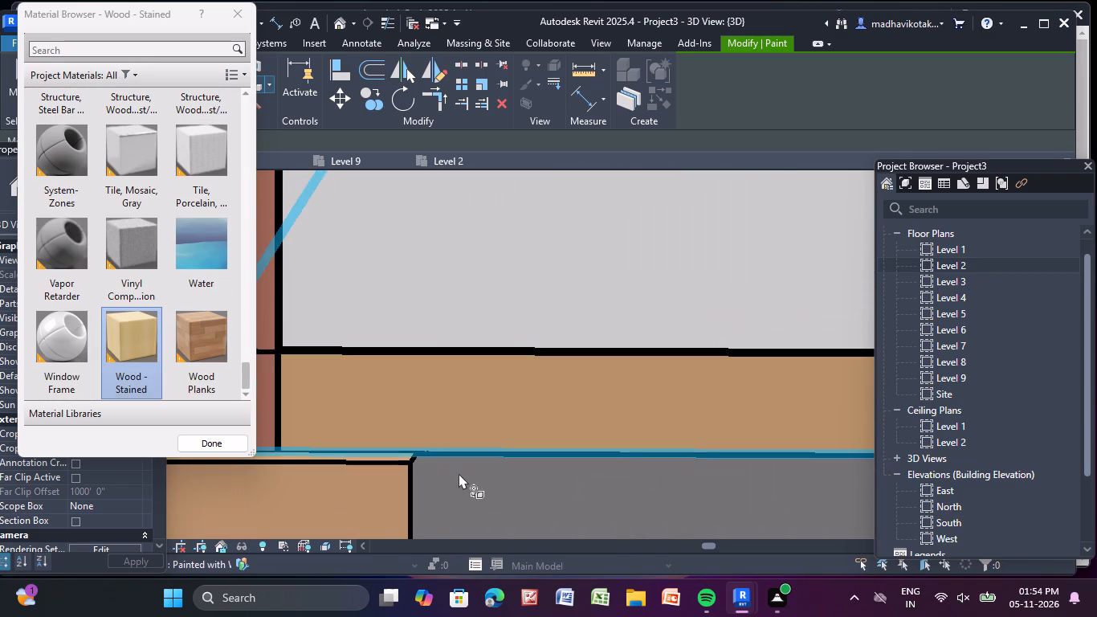
pyautogui.click(459, 473)
# Paint the narrow grey side faces of the ground-floor columns next to the corner column with Wood - Stained.
pyautogui.scroll(-6, 469, 479)
pyautogui.moveTo(475, 486); pyautogui.dragTo(292, 0, button='middle')
pyautogui.scroll(2, 304, 338)
pyautogui.moveTo(314, 345); pyautogui.dragTo(341, 346, button='middle')
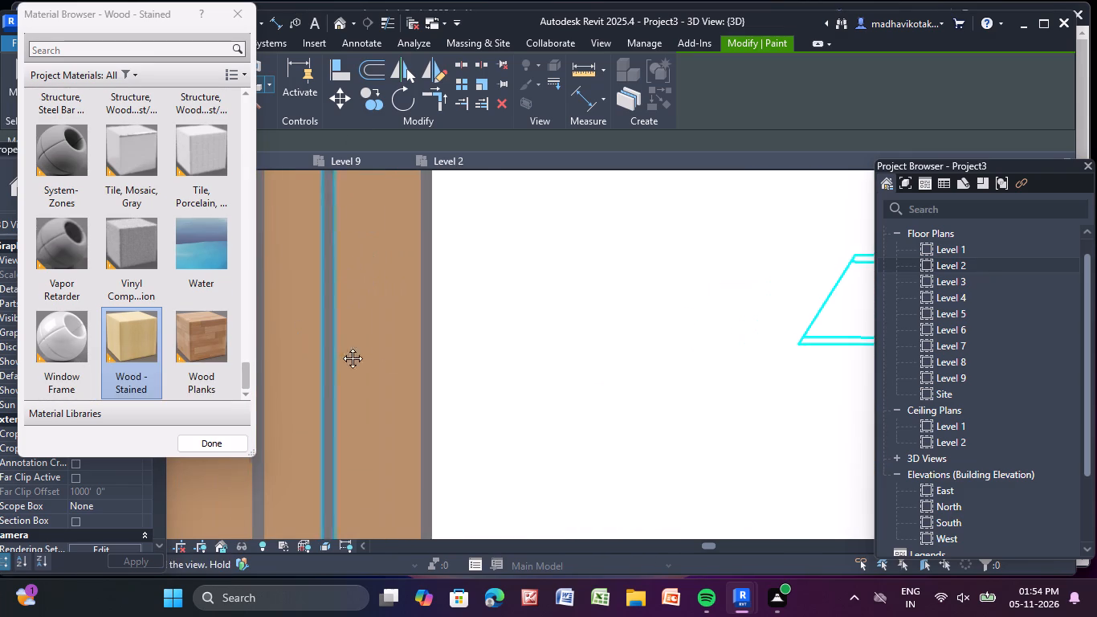
pyautogui.moveTo(341, 346); pyautogui.dragTo(516, 321, button='middle')
pyautogui.scroll(4, 455, 345)
pyautogui.click(463, 341)
pyautogui.scroll(4, 460, 341)
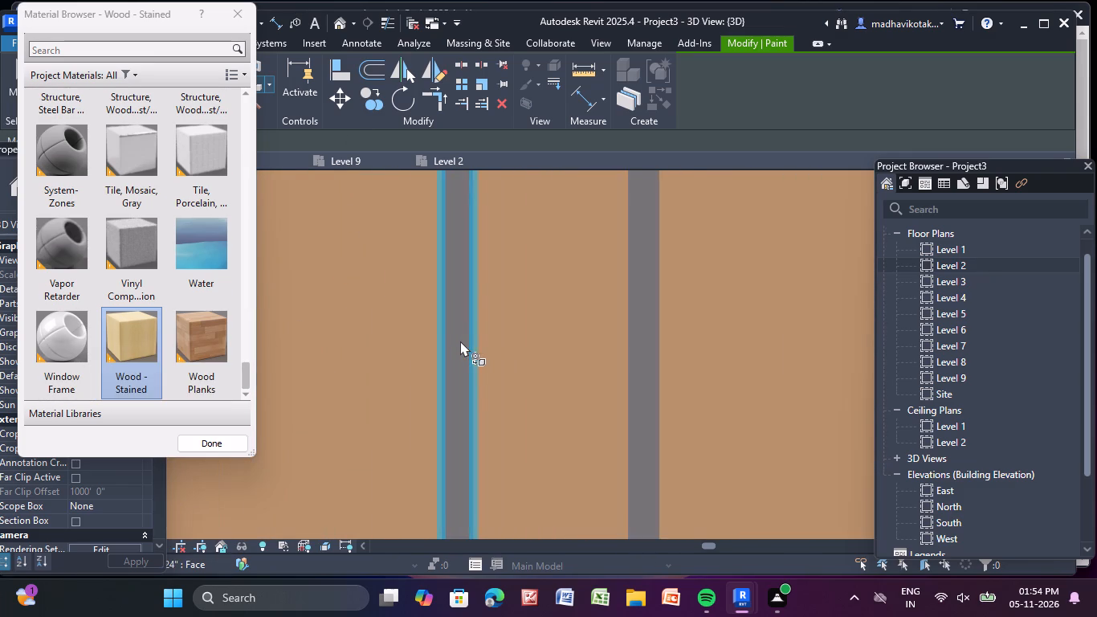
pyautogui.click(460, 341)
pyautogui.click(675, 358)
pyautogui.scroll(-5, 675, 358)
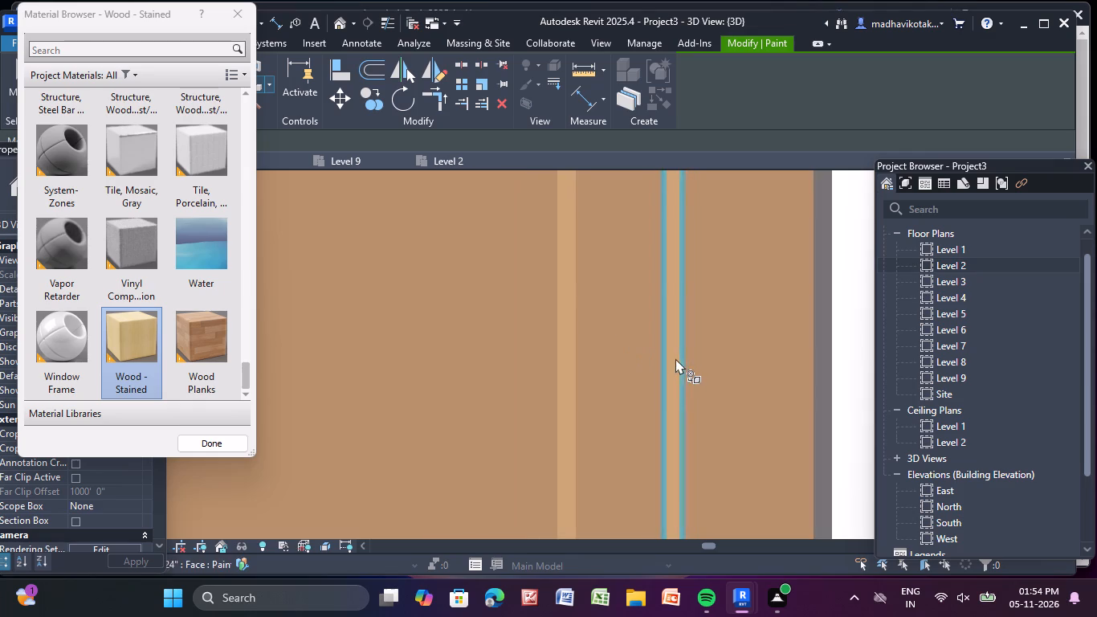
pyautogui.moveTo(675, 358); pyautogui.dragTo(323, 392, button='middle')
pyautogui.scroll(3, 487, 323)
pyautogui.click(463, 317)
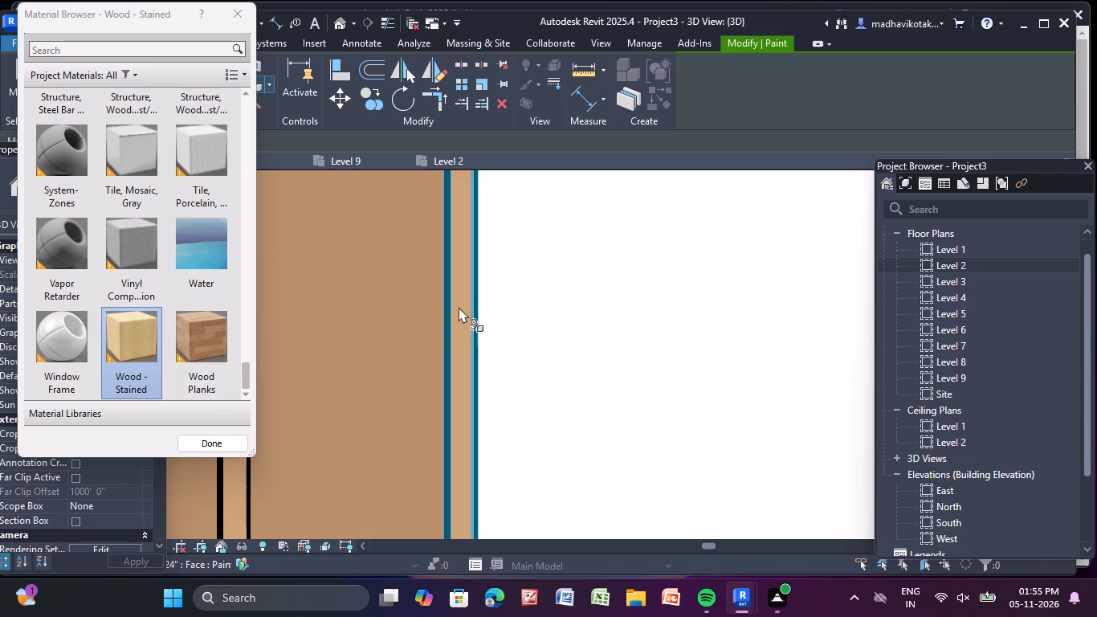
# Paint the narrow grey side face of the column on the recess side of the corner column with Wood - Stained.
pyautogui.scroll(-14, 467, 304)
pyautogui.moveTo(548, 385); pyautogui.dragTo(459, 366, button='middle')
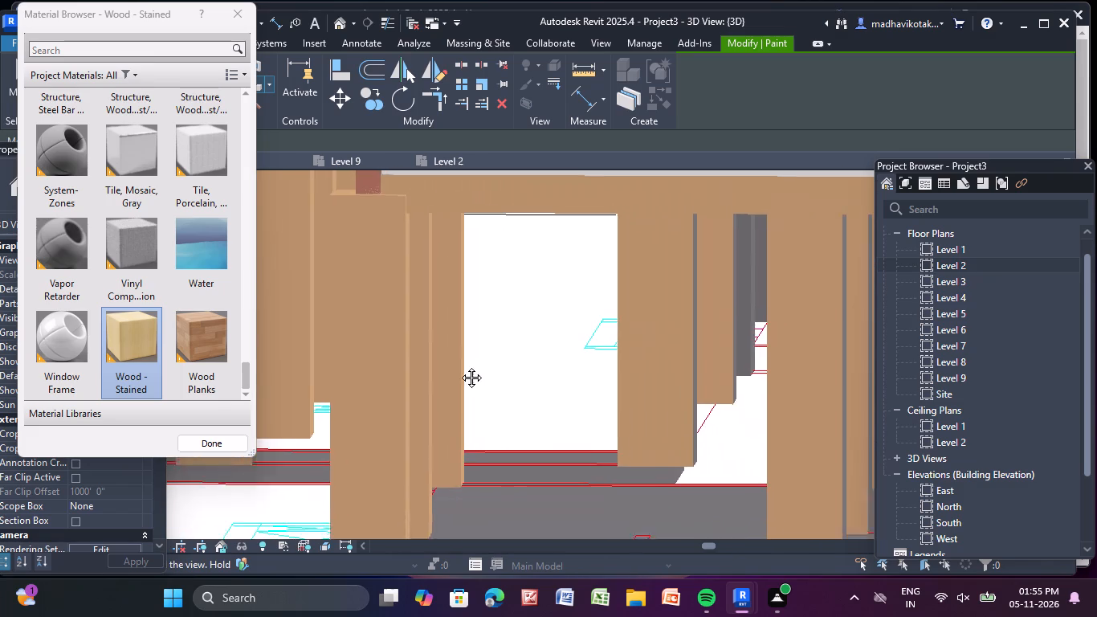
pyautogui.moveTo(459, 366); pyautogui.dragTo(692, 394, button='middle')
pyautogui.scroll(11, 304, 298)
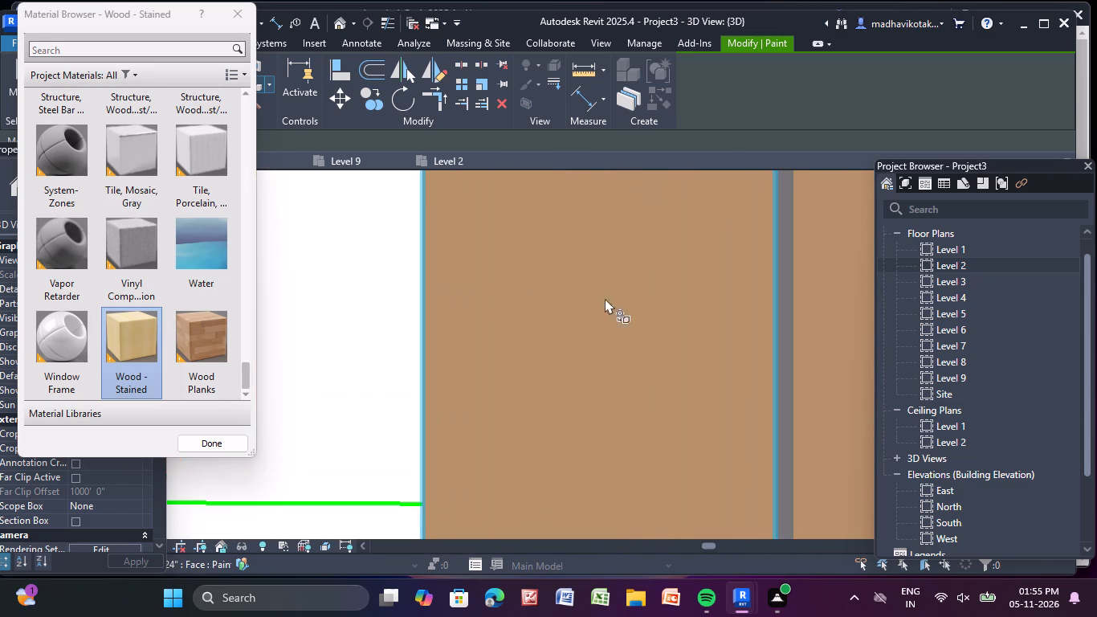
pyautogui.scroll(5, 722, 304)
pyautogui.click(838, 298)
# Paint the narrow side faces and the grey front face of the columns recessed behind the ground-floor corner column with Wood - Stained.
pyautogui.scroll(-7, 838, 298)
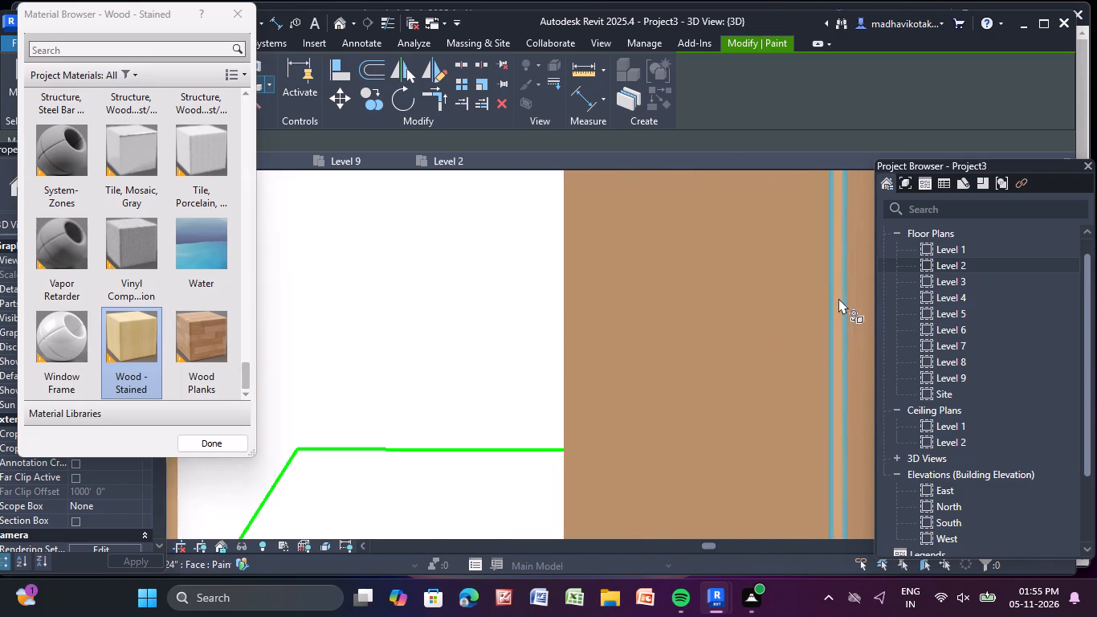
pyautogui.scroll(-6, 830, 292)
pyautogui.scroll(-7, 708, 341)
pyautogui.moveTo(686, 356); pyautogui.dragTo(179, 308, button='middle')
pyautogui.scroll(-1, 293, 312)
pyautogui.scroll(10, 447, 308)
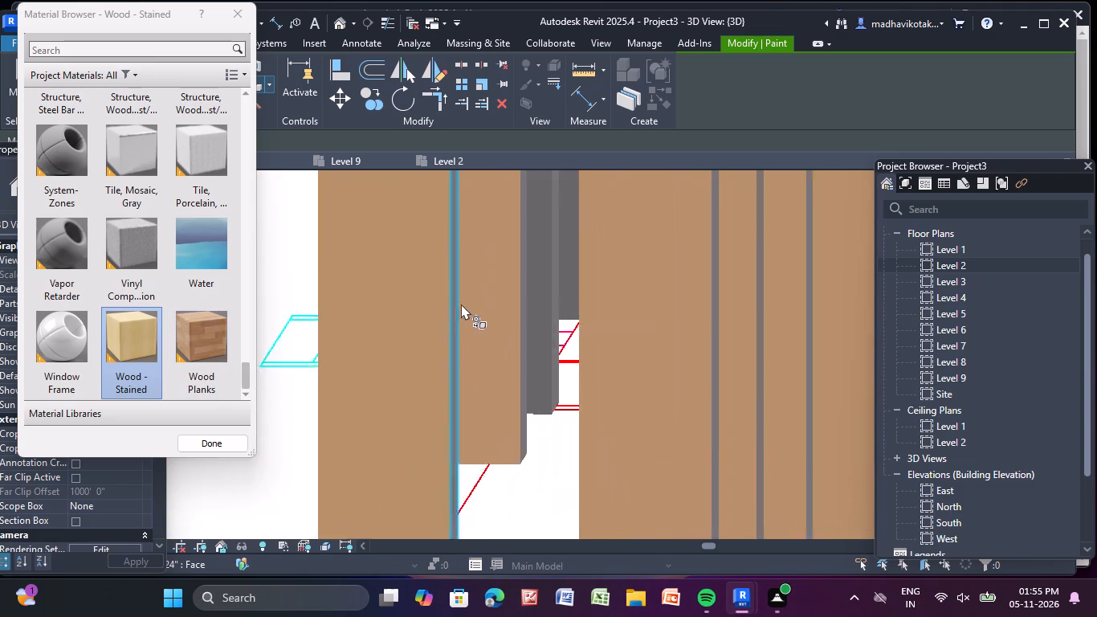
pyautogui.scroll(11, 461, 304)
pyautogui.click(447, 300)
pyautogui.scroll(-5, 447, 300)
pyautogui.moveTo(447, 300); pyautogui.dragTo(291, 468, button='middle')
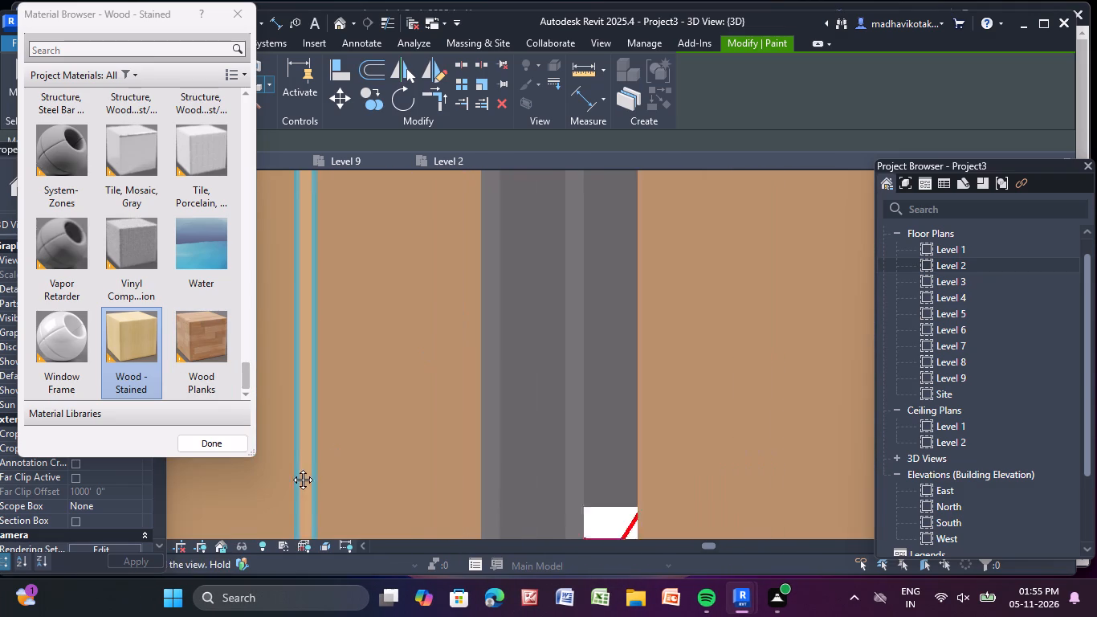
pyautogui.moveTo(291, 468); pyautogui.dragTo(264, 476, button='middle')
pyautogui.scroll(4, 449, 401)
pyautogui.click(450, 400)
pyautogui.click(504, 387)
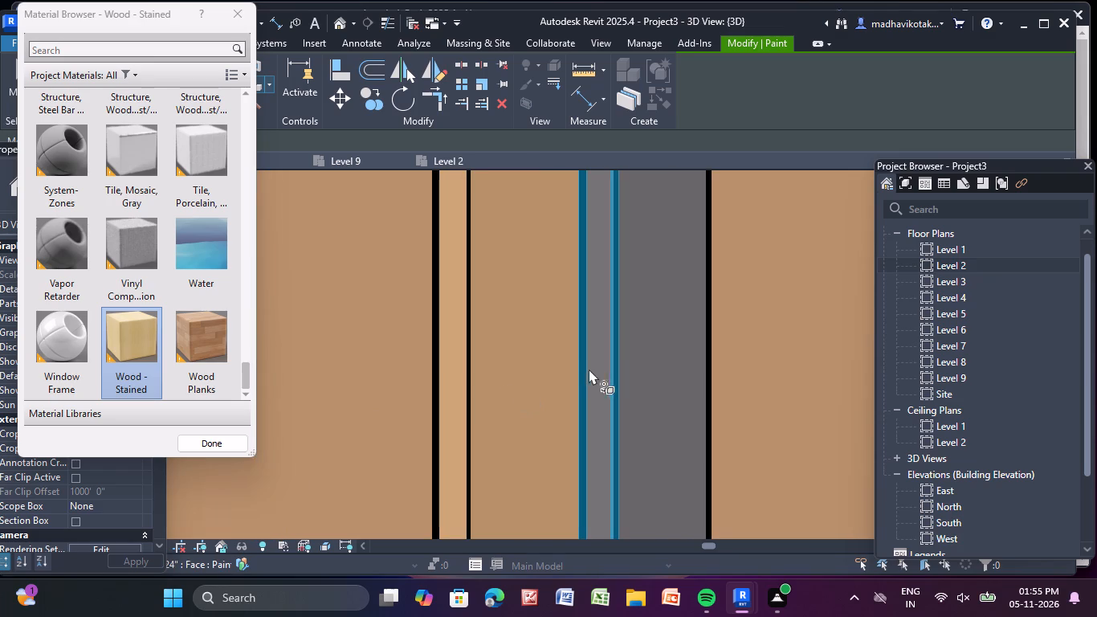
pyautogui.scroll(2, 596, 368)
pyautogui.click(593, 365)
pyautogui.moveTo(590, 363); pyautogui.dragTo(569, 385, button='middle')
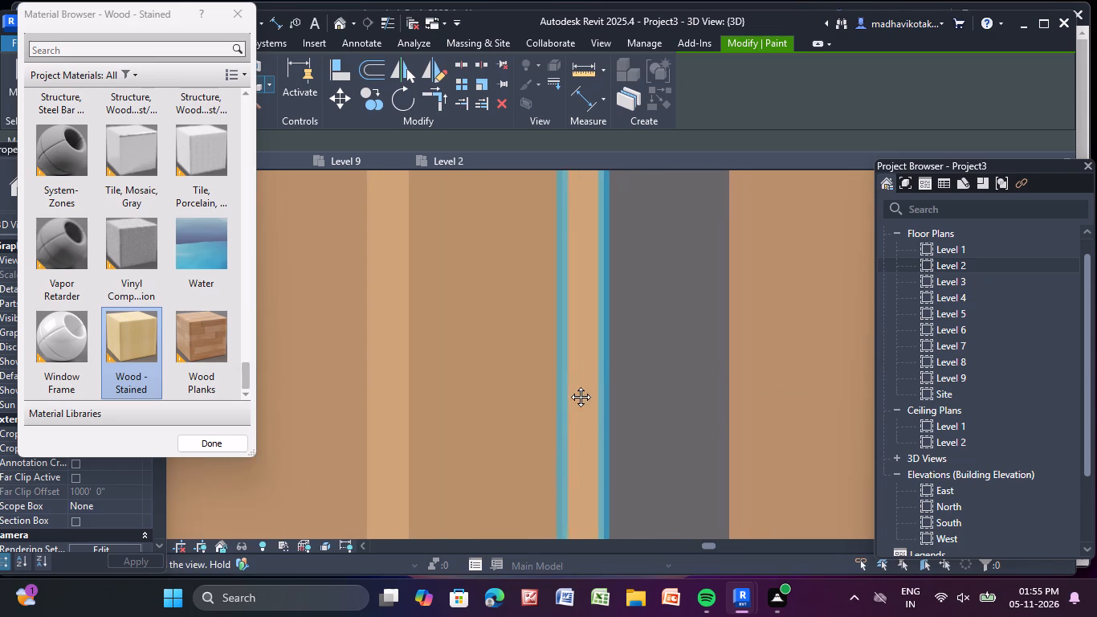
pyautogui.moveTo(569, 385); pyautogui.dragTo(473, 418, button='middle')
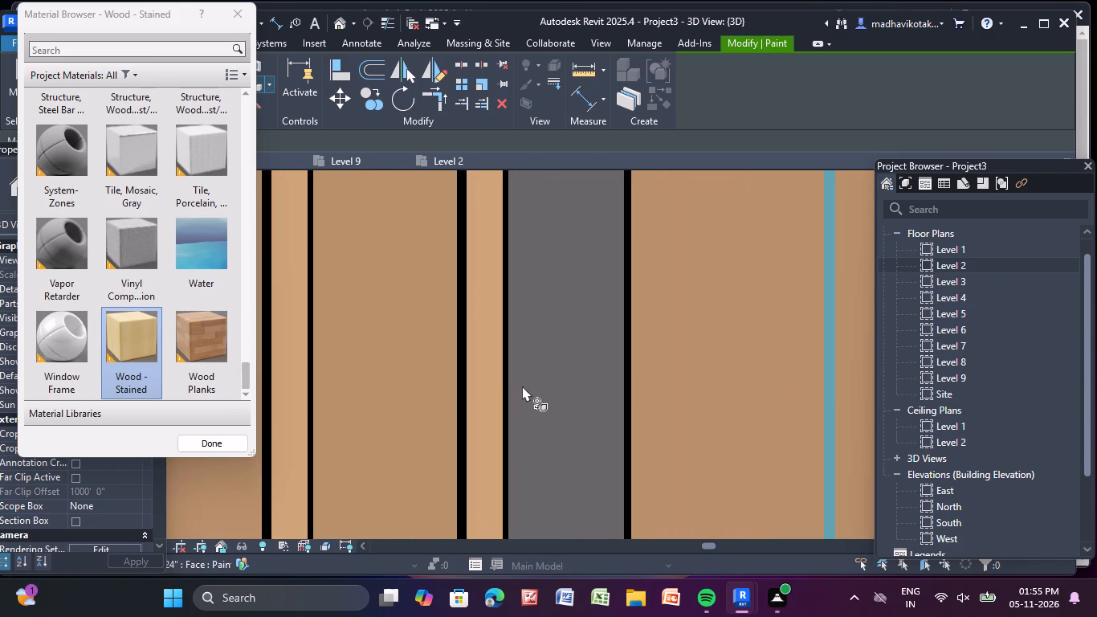
pyautogui.click(539, 379)
# Paint the narrow grey side faces of the next four receding ground-floor columns toward the open bay with Wood - Stained.
pyautogui.scroll(-7, 539, 378)
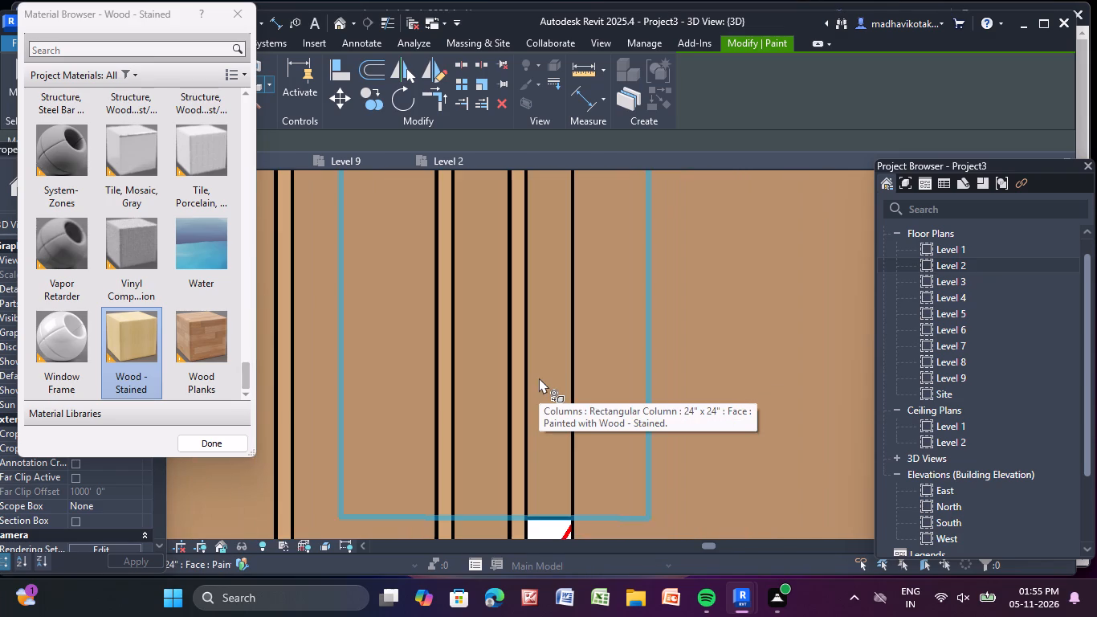
pyautogui.scroll(-5, 539, 378)
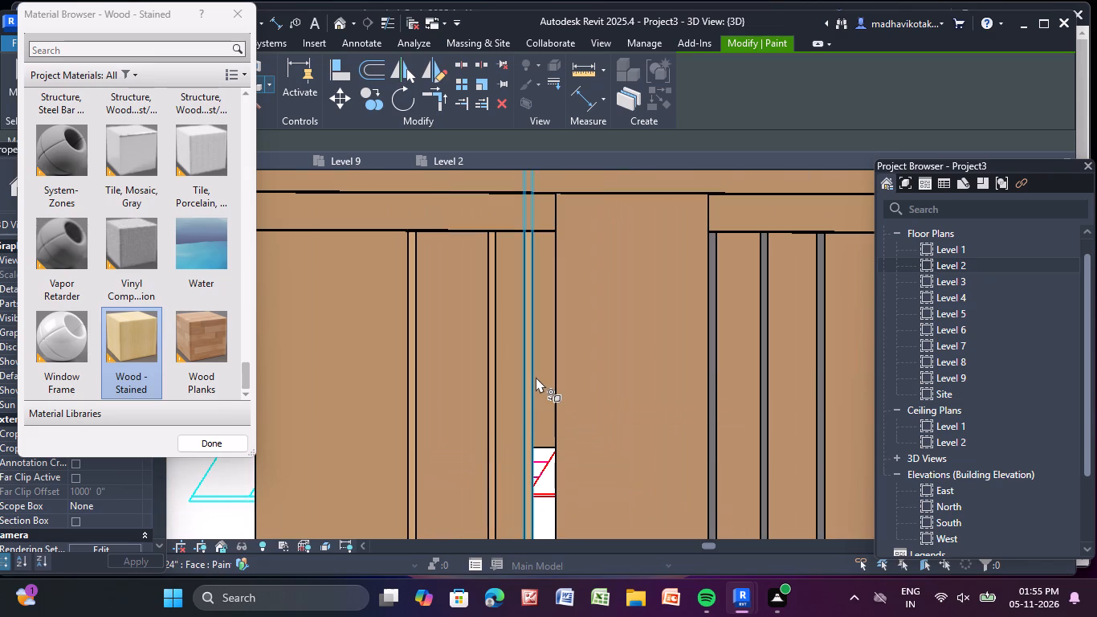
pyautogui.moveTo(535, 376); pyautogui.dragTo(462, 374, button='middle')
pyautogui.moveTo(459, 373); pyautogui.dragTo(363, 358, button='middle')
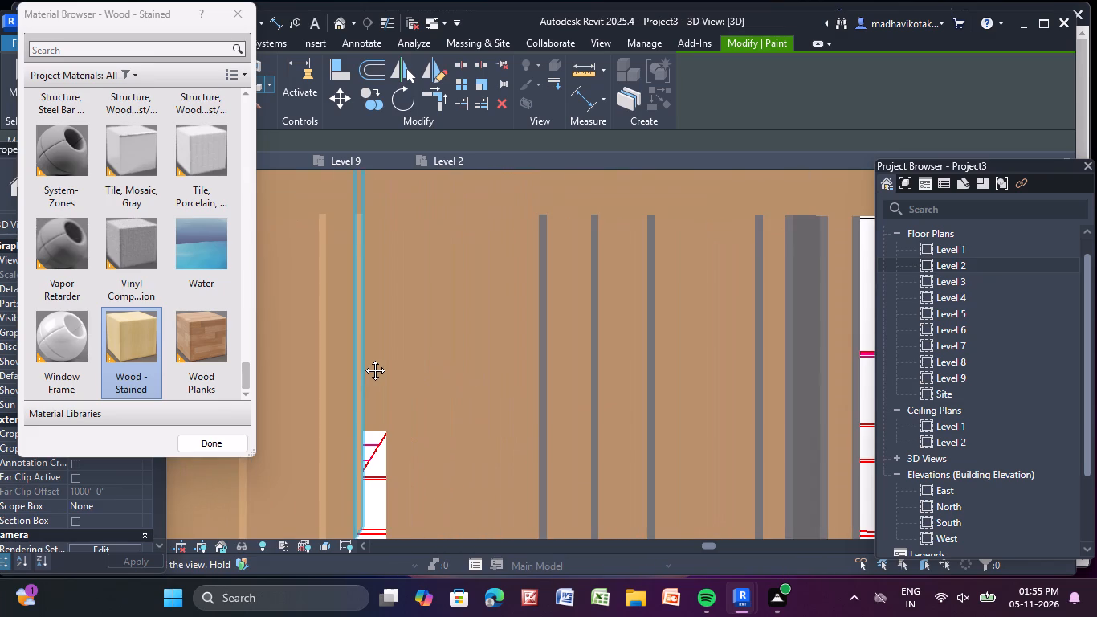
pyautogui.moveTo(363, 358); pyautogui.dragTo(161, 350, button='middle')
pyautogui.scroll(4, 161, 350)
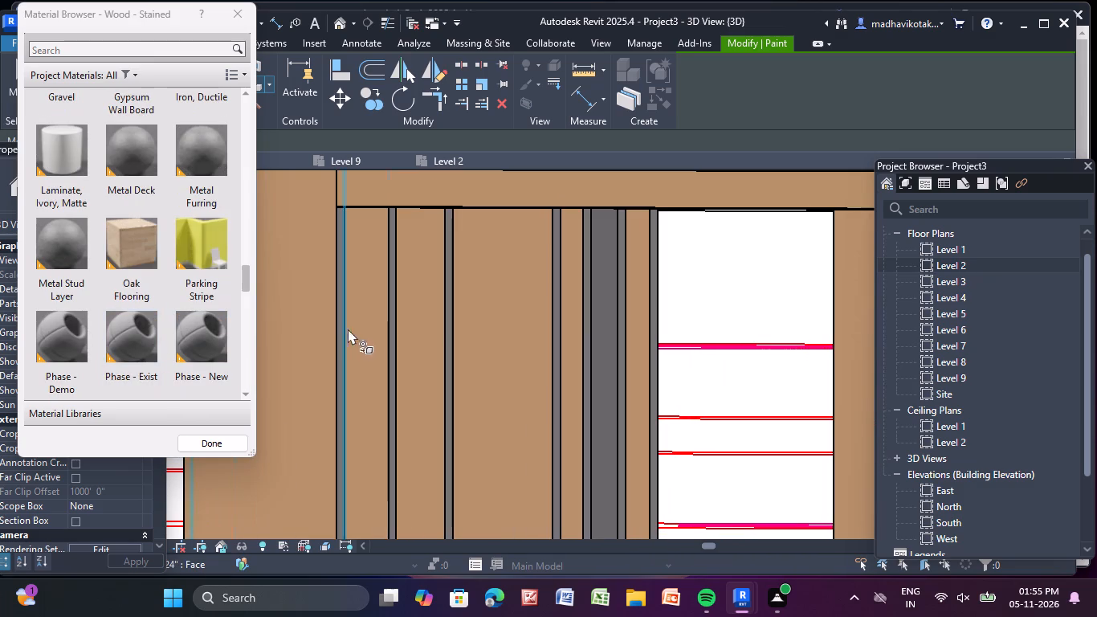
pyautogui.scroll(5, 346, 335)
pyautogui.click(336, 329)
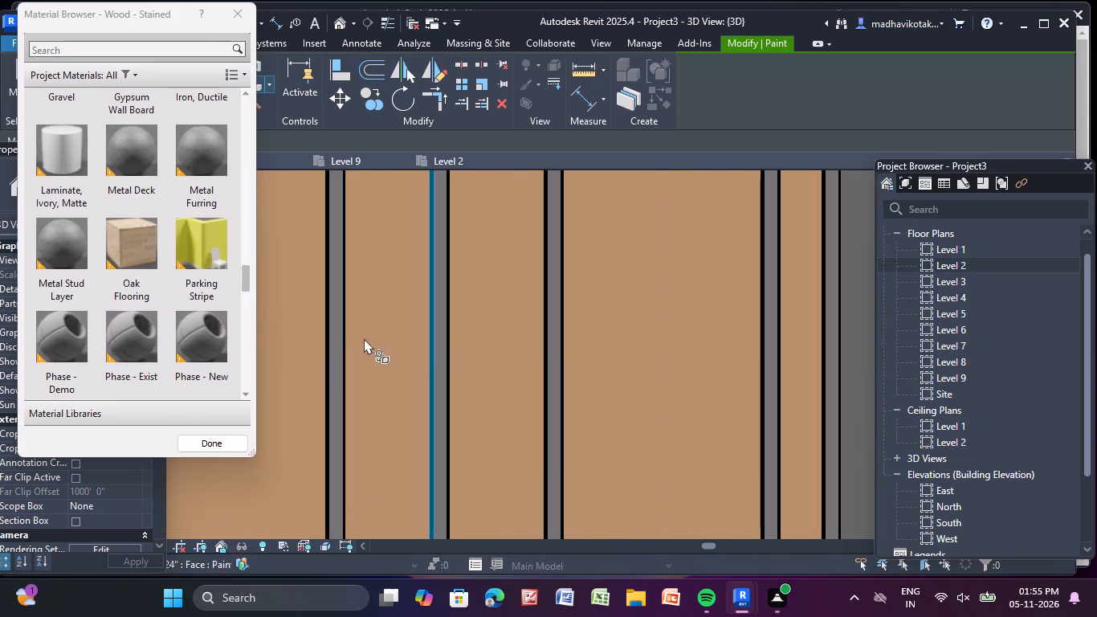
pyautogui.scroll(7, 356, 340)
pyautogui.click(324, 328)
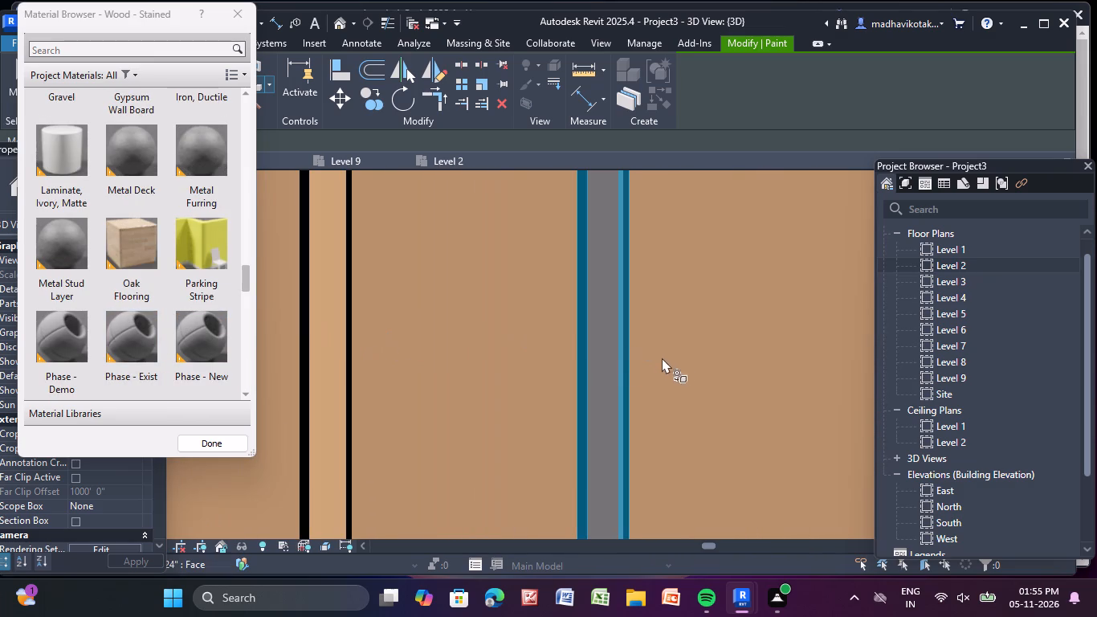
pyautogui.click(588, 360)
pyautogui.scroll(-5, 588, 360)
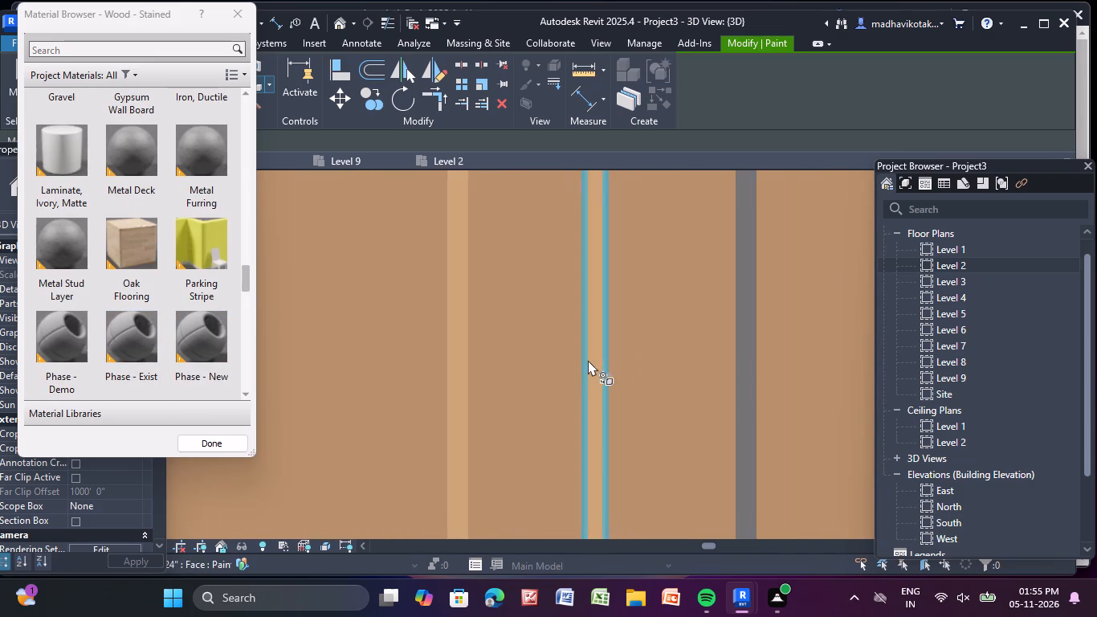
pyautogui.moveTo(588, 360); pyautogui.dragTo(342, 379, button='middle')
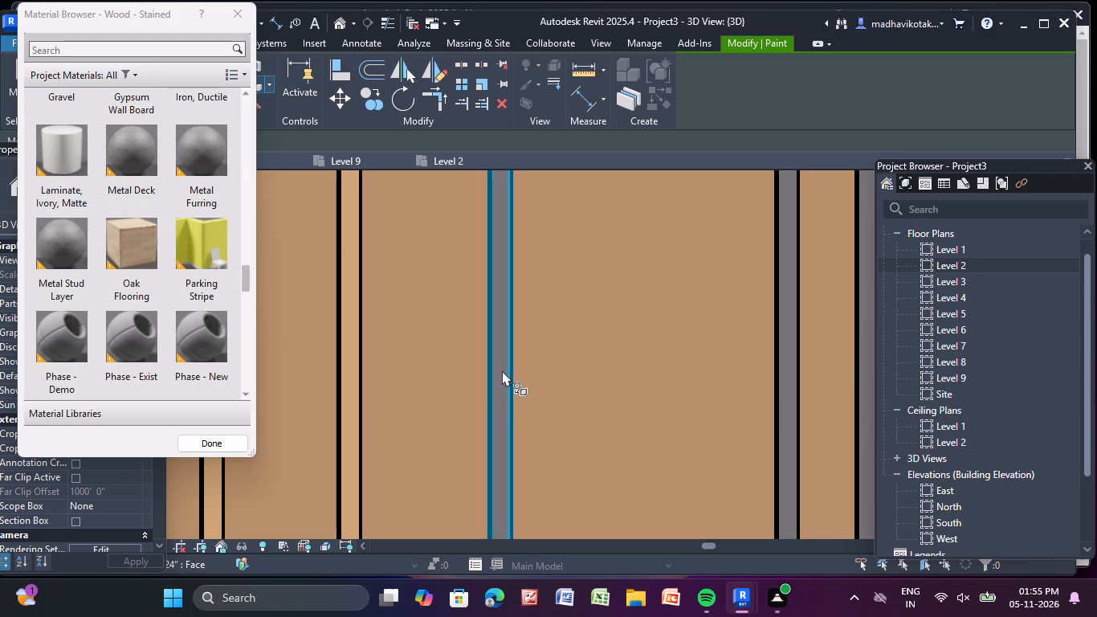
pyautogui.click(502, 370)
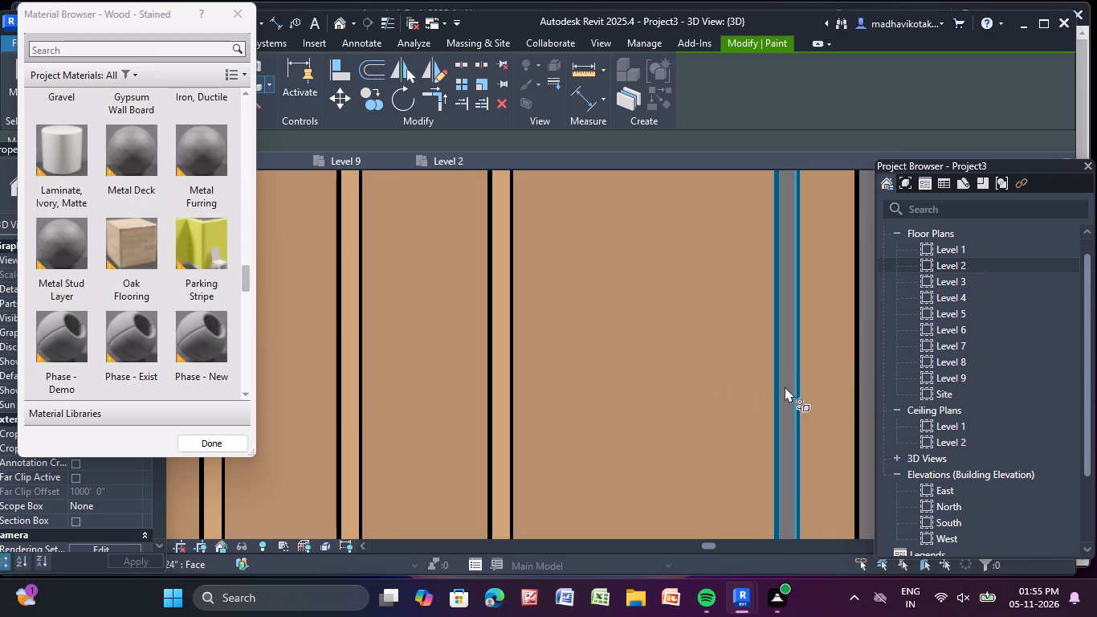
pyautogui.click(785, 386)
# Paint the remaining grey front face and narrow side faces of the columns beside the open bay with Wood - Stained.
pyautogui.moveTo(784, 386); pyautogui.dragTo(336, 366, button='middle')
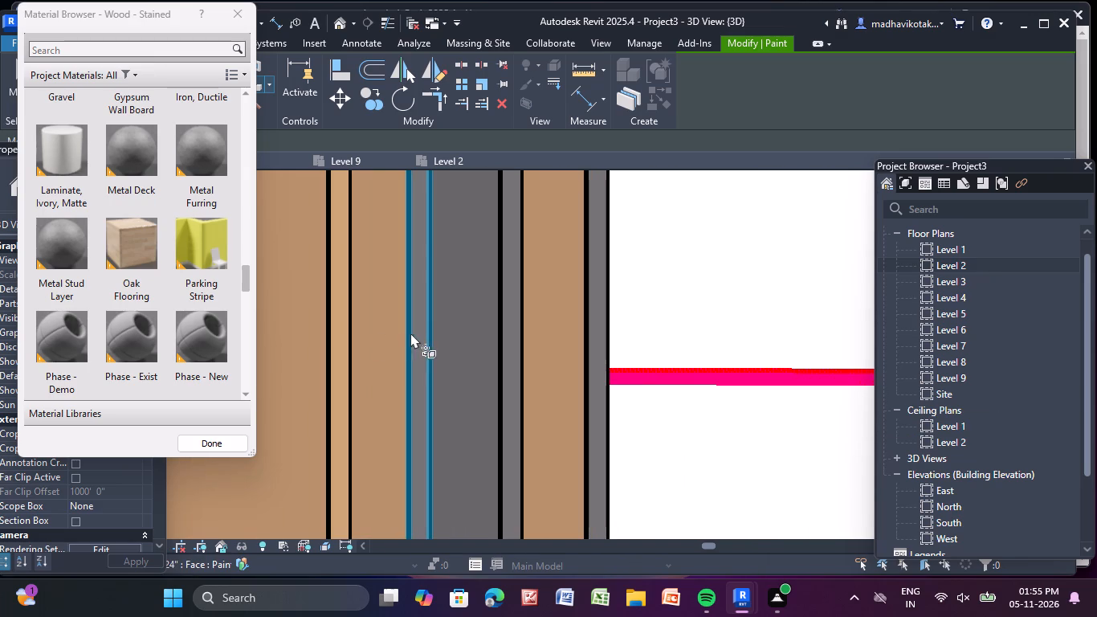
pyautogui.click(422, 329)
pyautogui.click(467, 325)
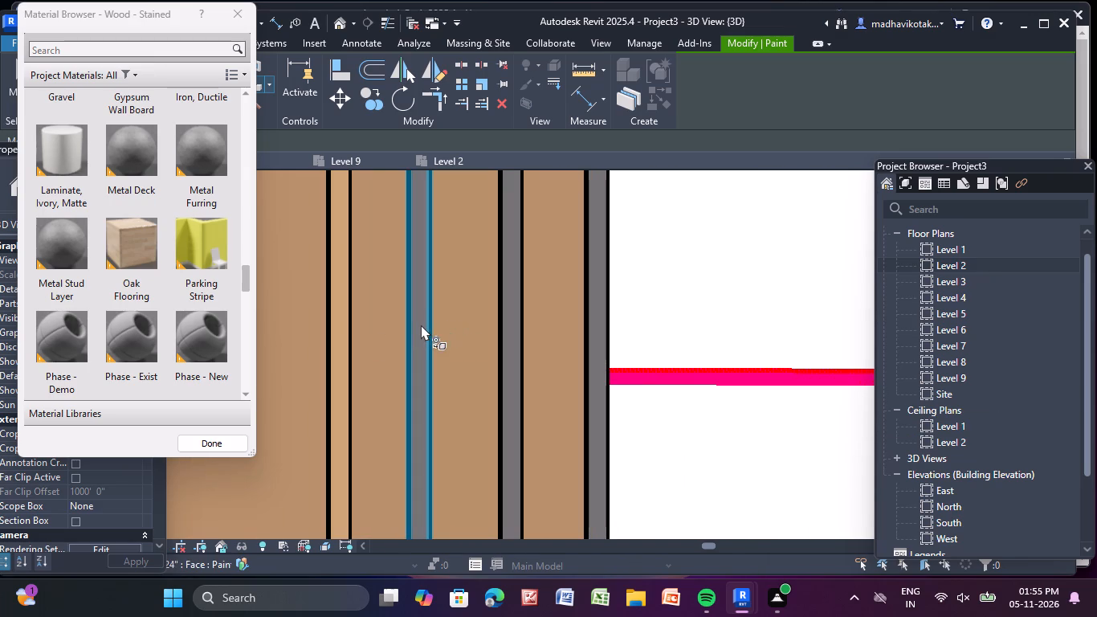
pyautogui.click(421, 325)
pyautogui.click(507, 318)
pyautogui.click(603, 330)
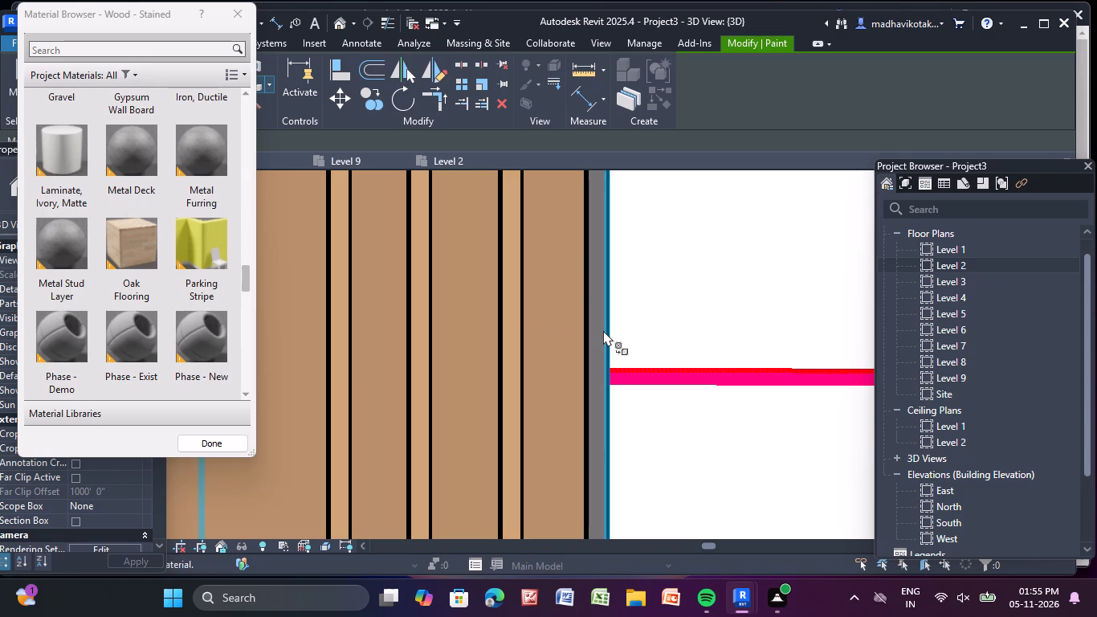
pyautogui.click(595, 331)
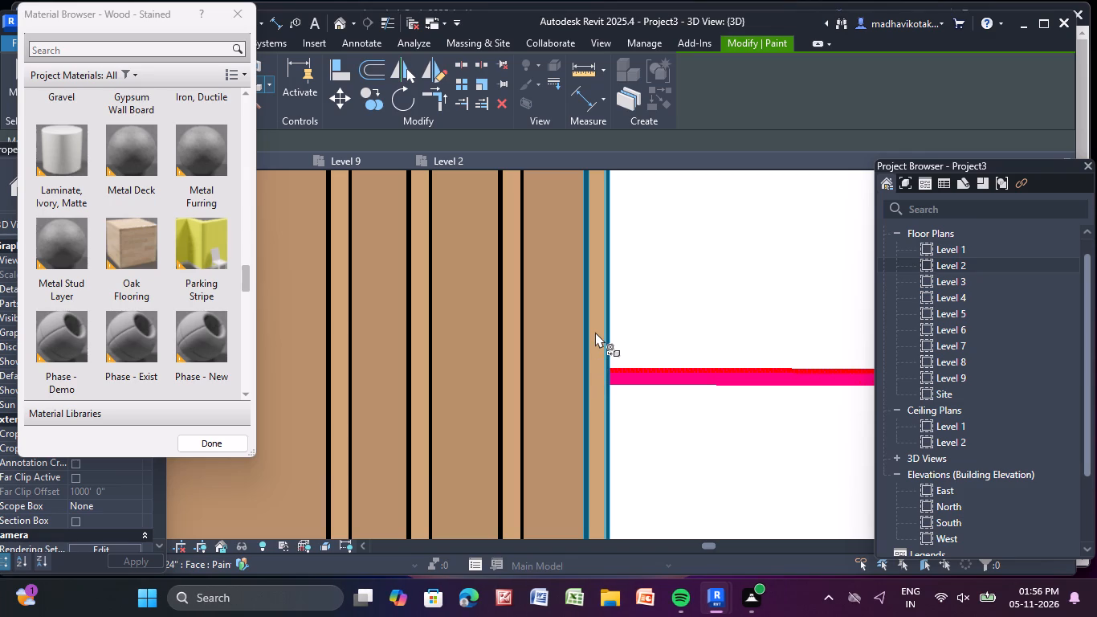
# Paint the side and front faces of the nearest receding columns across the open bay with Wood - Stained.
pyautogui.scroll(-11, 697, 368)
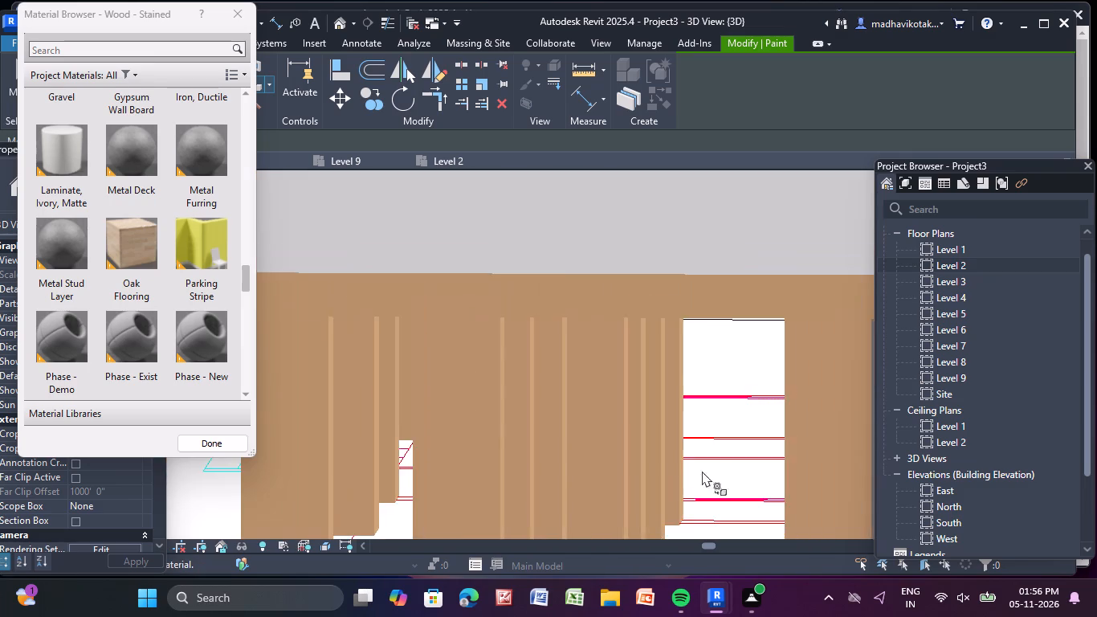
pyautogui.scroll(-2, 697, 486)
pyautogui.moveTo(691, 484); pyautogui.dragTo(295, 362, button='middle')
pyautogui.scroll(6, 368, 389)
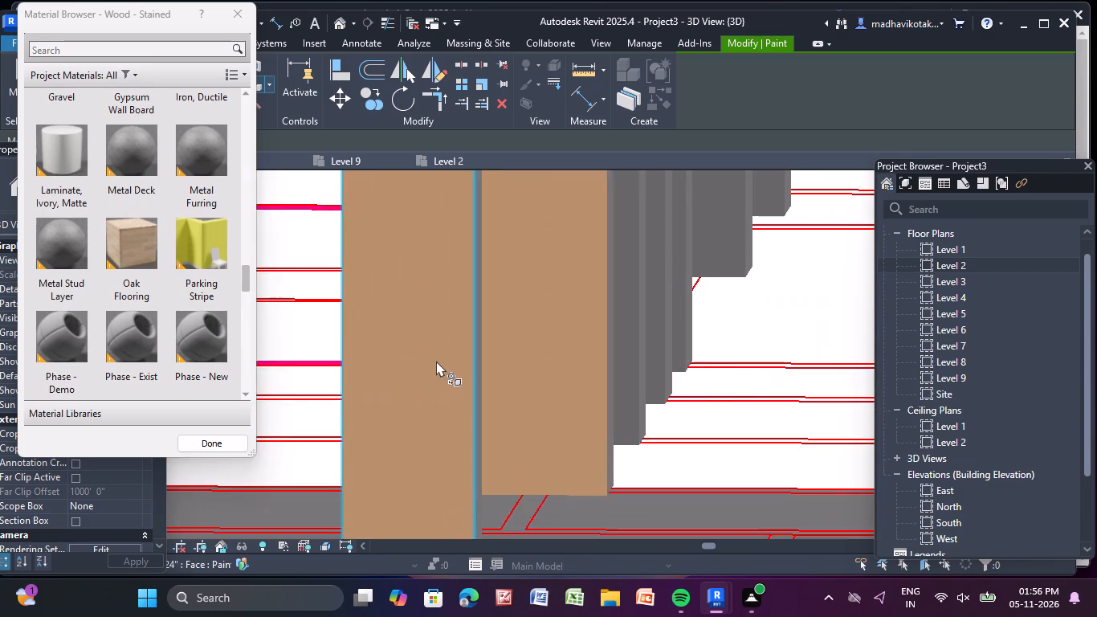
pyautogui.scroll(4, 436, 361)
pyautogui.click(516, 357)
pyautogui.moveTo(516, 359); pyautogui.dragTo(394, 358, button='middle')
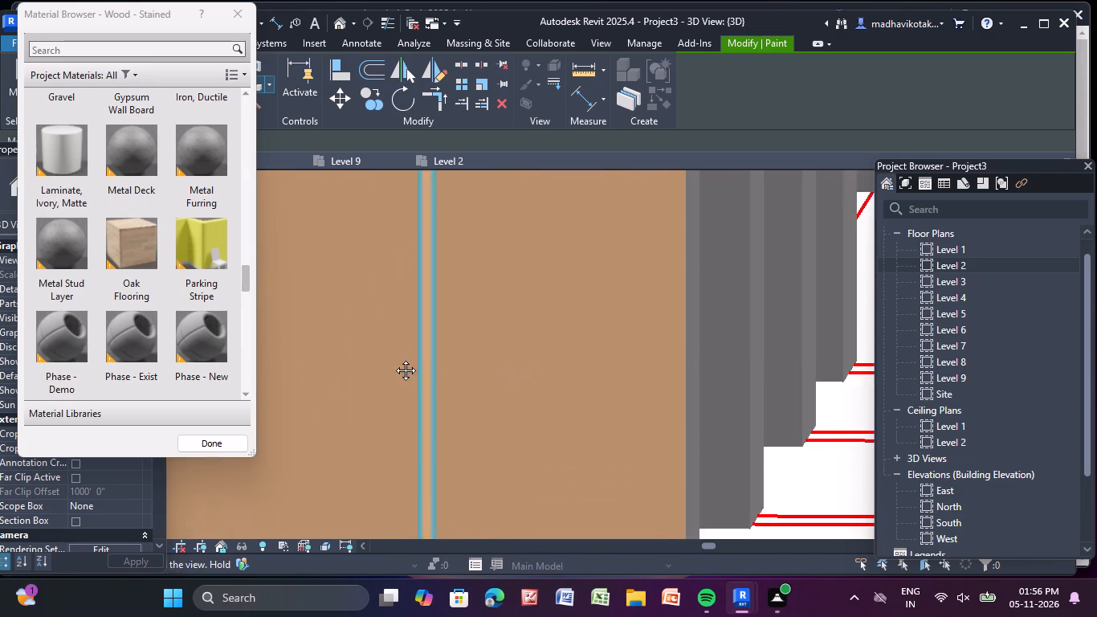
pyautogui.moveTo(394, 358); pyautogui.dragTo(123, 429, button='middle')
pyautogui.scroll(6, 401, 394)
pyautogui.click(376, 393)
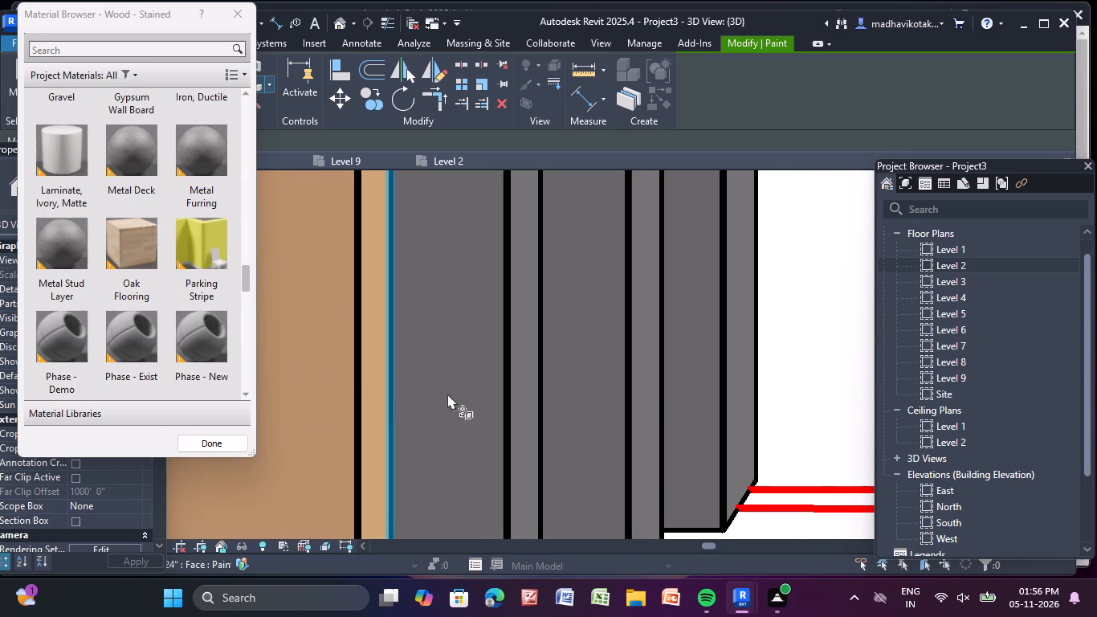
pyautogui.click(471, 394)
pyautogui.click(520, 398)
pyautogui.click(568, 390)
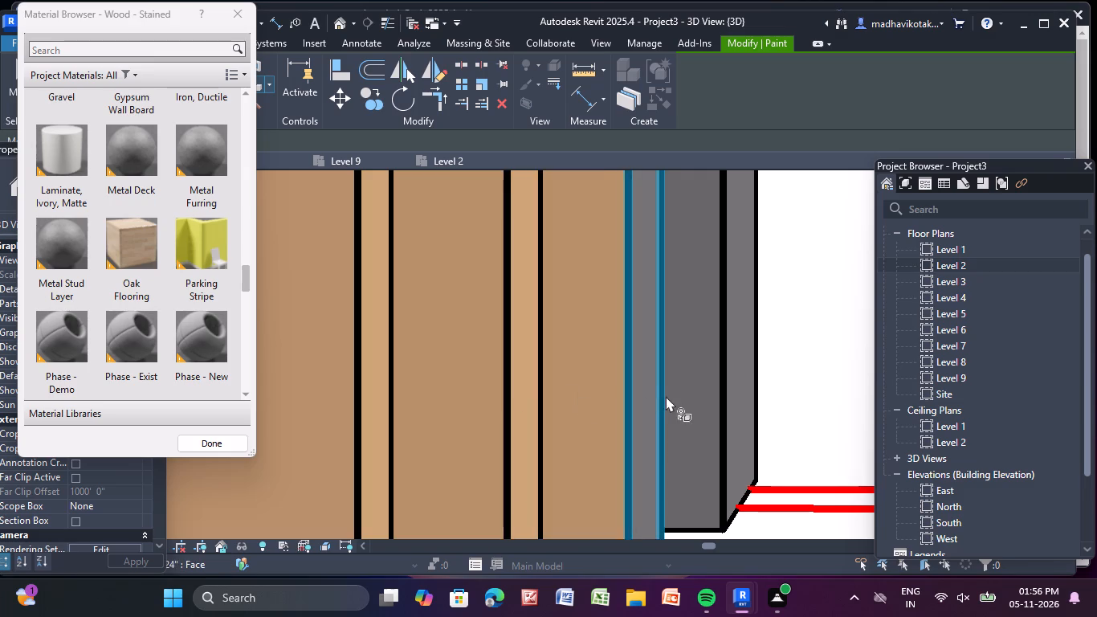
# Paint the two side faces and the front face at the following column in the receding row with Wood - Stained.
pyautogui.scroll(4, 659, 391)
pyautogui.click(646, 384)
pyautogui.click(679, 381)
pyautogui.moveTo(674, 384); pyautogui.dragTo(288, 408, button='middle')
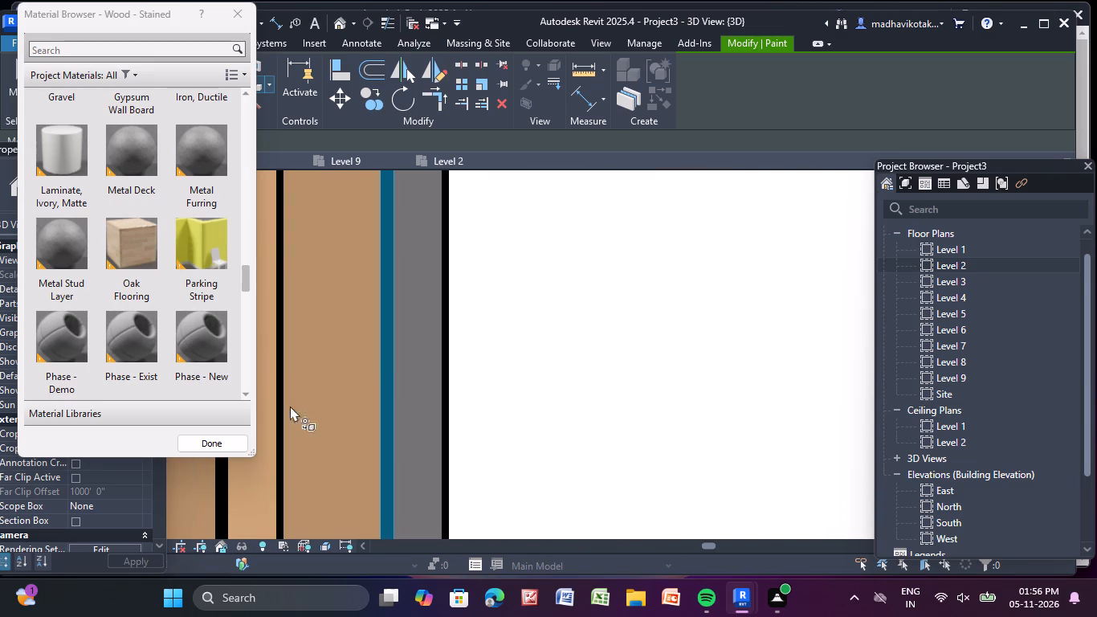
pyautogui.click(393, 349)
# Paint the front and side faces of the last two grey columns at the rear of the receding row with Wood - Stained.
pyautogui.scroll(-11, 409, 349)
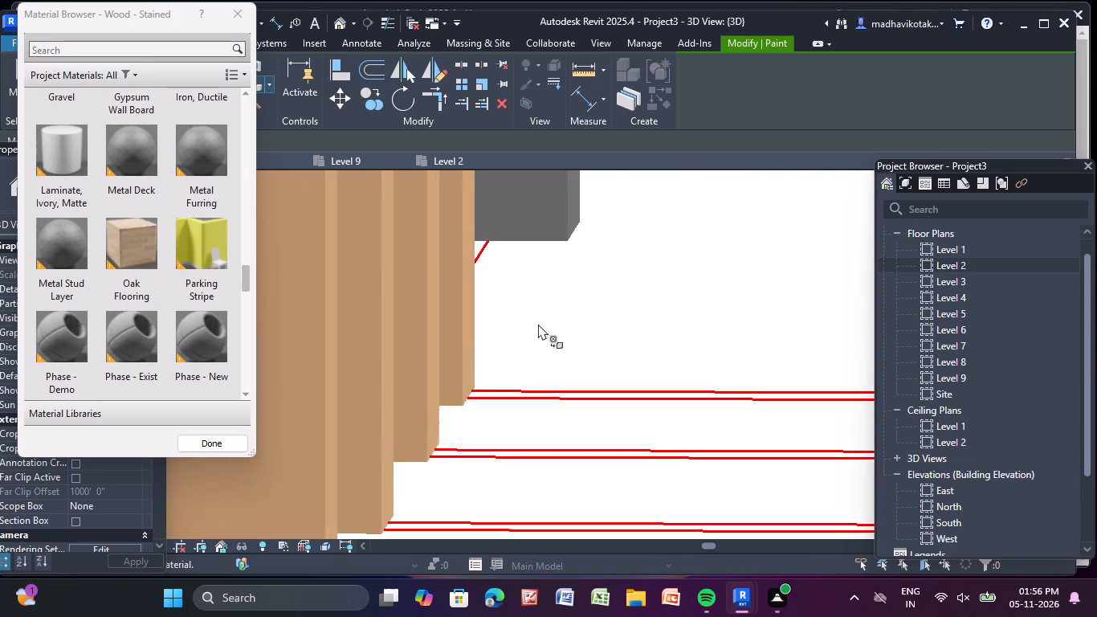
pyautogui.scroll(-5, 538, 324)
pyautogui.moveTo(546, 338); pyautogui.dragTo(512, 464, button='middle')
pyautogui.moveTo(531, 333); pyautogui.dragTo(527, 416, button='middle')
pyautogui.scroll(5, 465, 400)
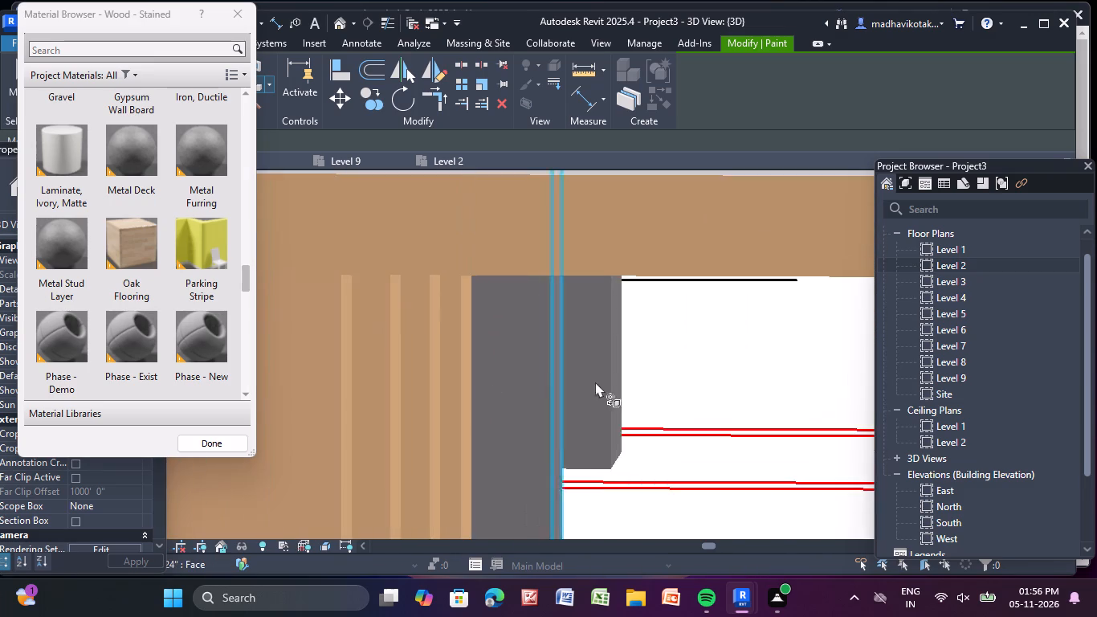
pyautogui.scroll(5, 595, 382)
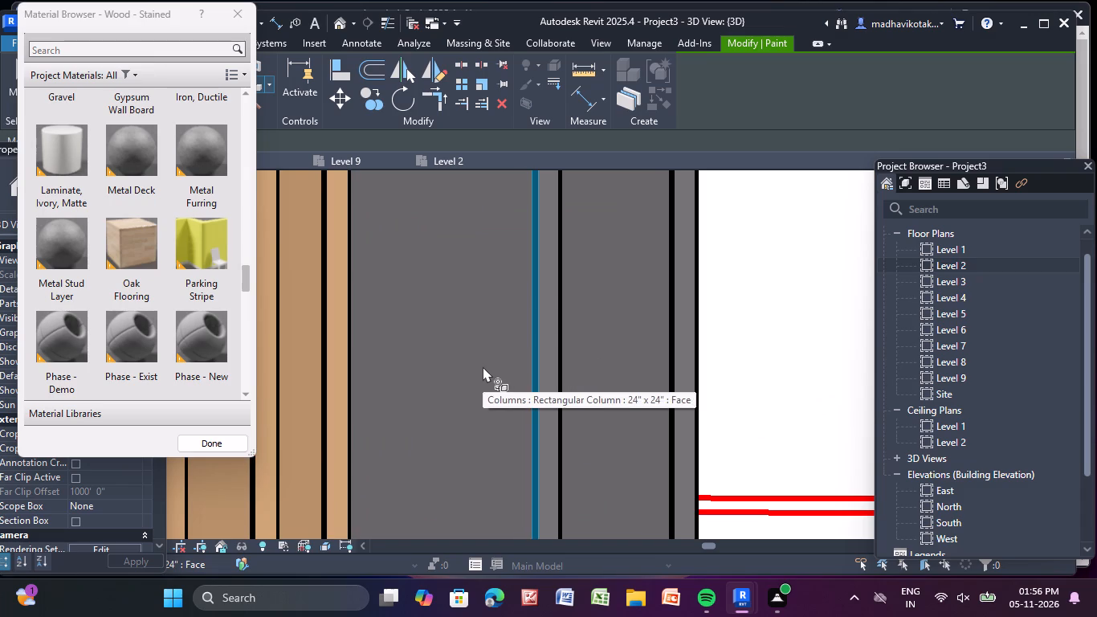
pyautogui.click(483, 366)
pyautogui.scroll(8, 531, 367)
pyautogui.click(544, 367)
pyautogui.click(688, 338)
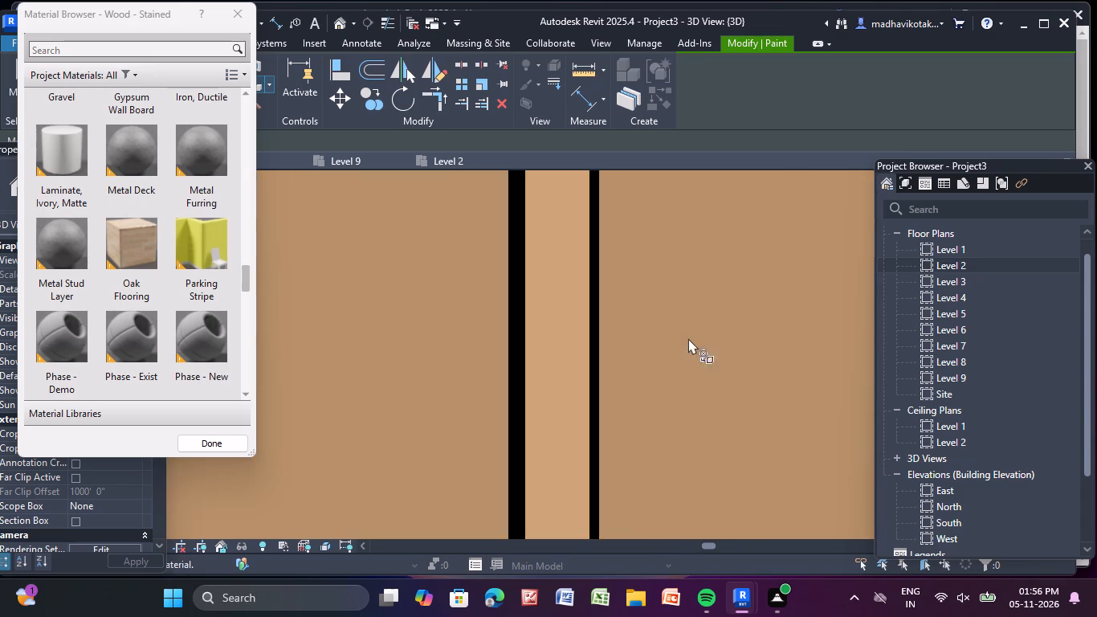
pyautogui.scroll(-6, 687, 337)
pyautogui.moveTo(690, 346); pyautogui.dragTo(343, 442, button='middle')
pyautogui.scroll(3, 422, 411)
pyautogui.click(467, 382)
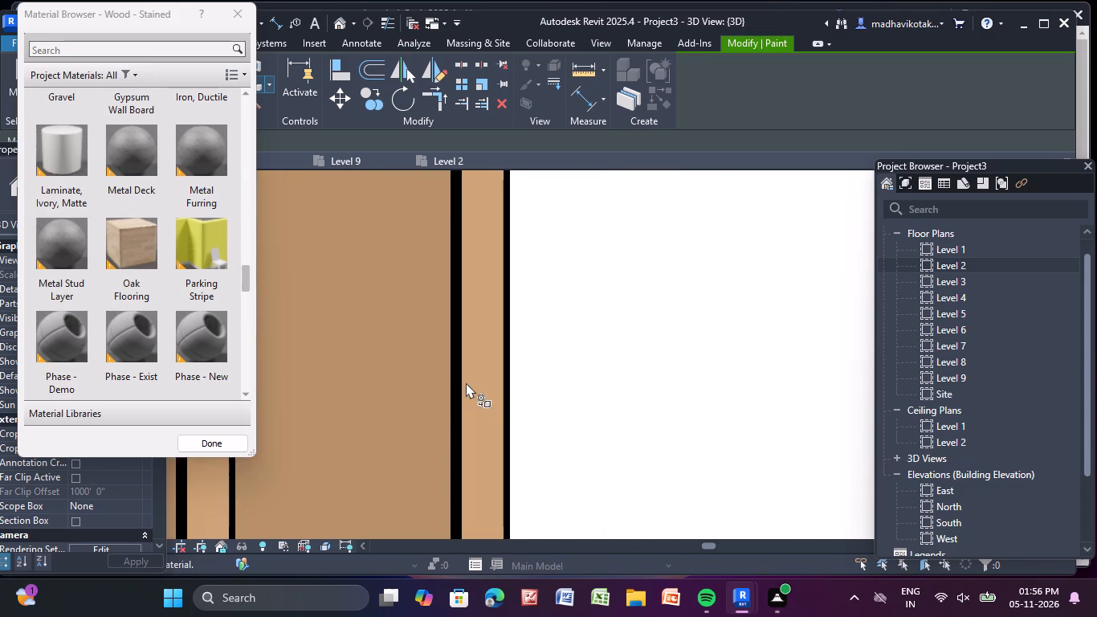
# Paint the grey side faces of the three columns along the adjoining end of the light grey block with Wood - Stained.
pyautogui.scroll(-6, 466, 382)
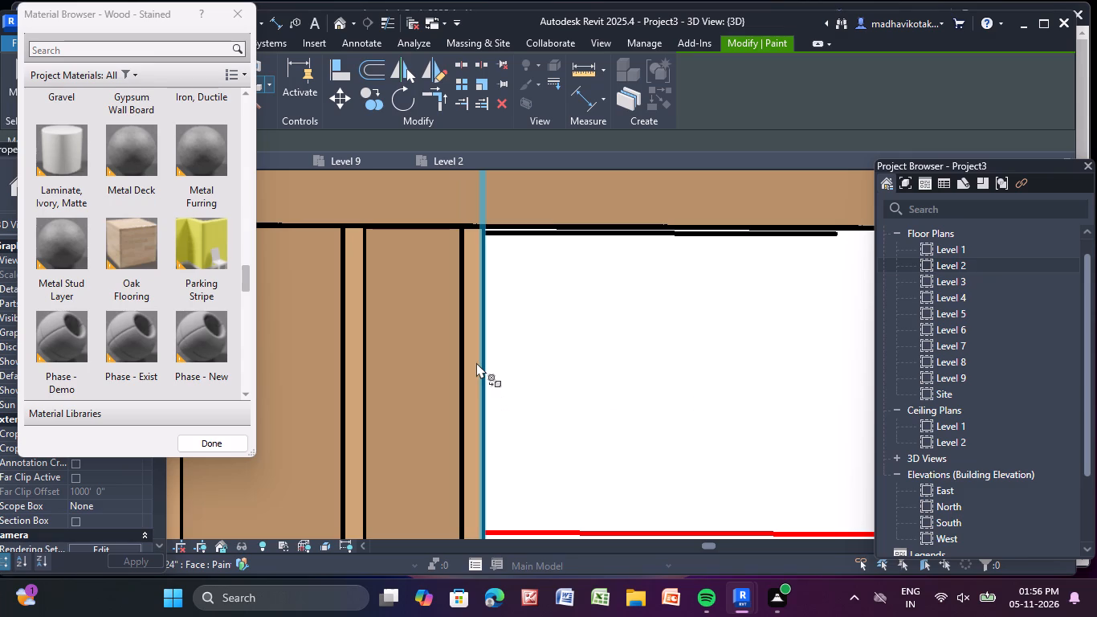
pyautogui.scroll(-5, 1016, 144)
pyautogui.scroll(-9, 667, 352)
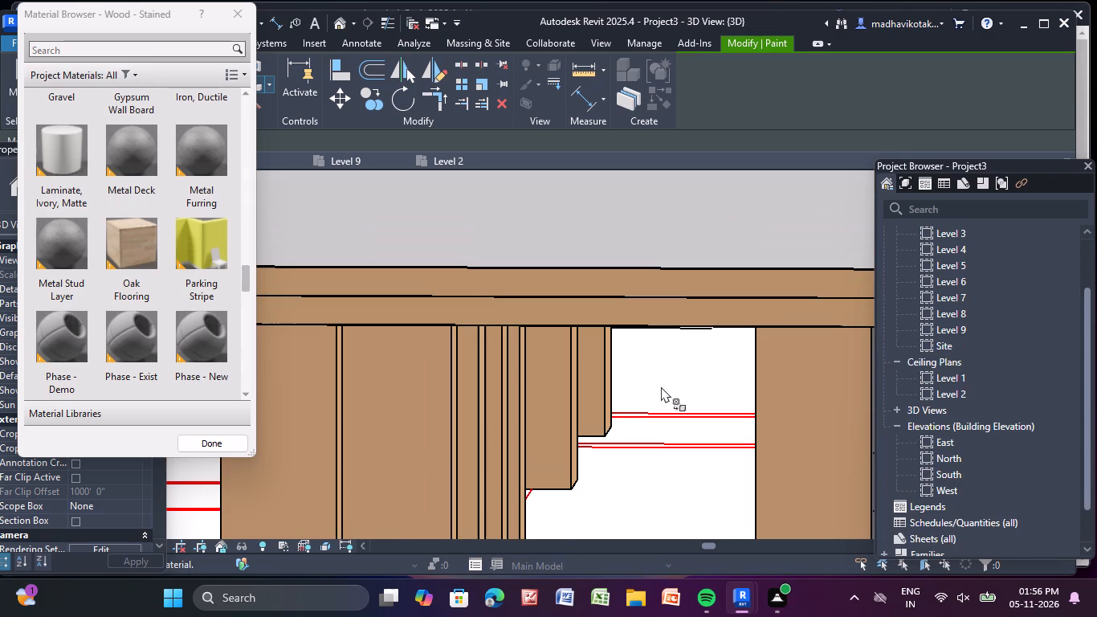
pyautogui.moveTo(659, 386); pyautogui.dragTo(640, 392, button='middle')
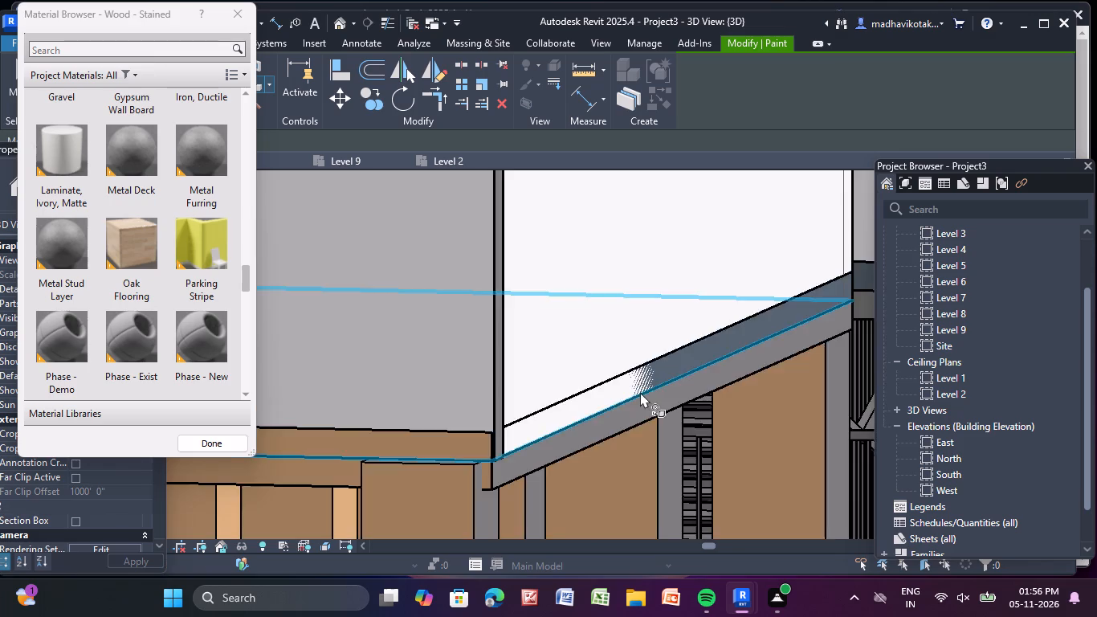
pyautogui.scroll(-3, 640, 392)
pyautogui.moveTo(640, 392); pyautogui.dragTo(572, 255, button='middle')
pyautogui.scroll(3, 607, 377)
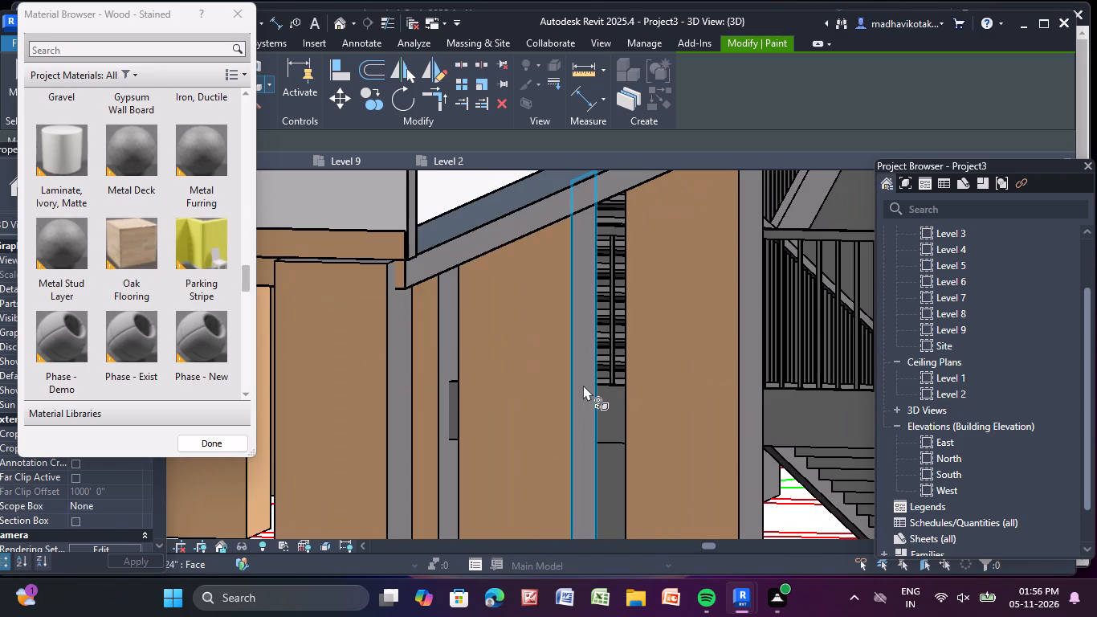
pyautogui.click(583, 385)
pyautogui.click(396, 398)
pyautogui.scroll(4, 411, 390)
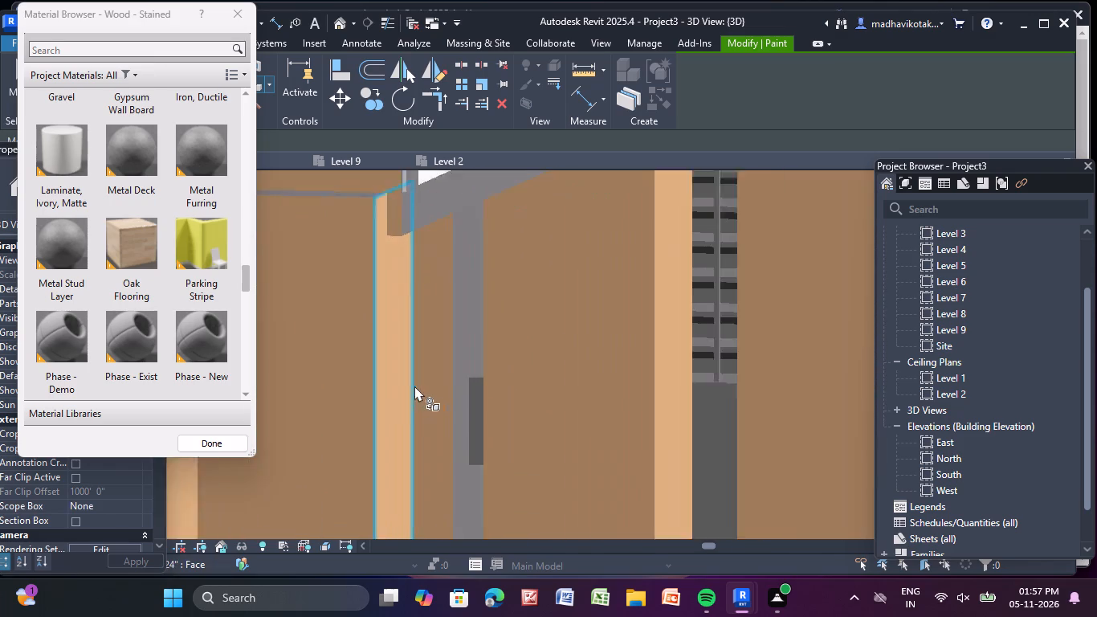
pyautogui.click(475, 334)
pyautogui.moveTo(503, 378); pyautogui.dragTo(481, 448, button='middle')
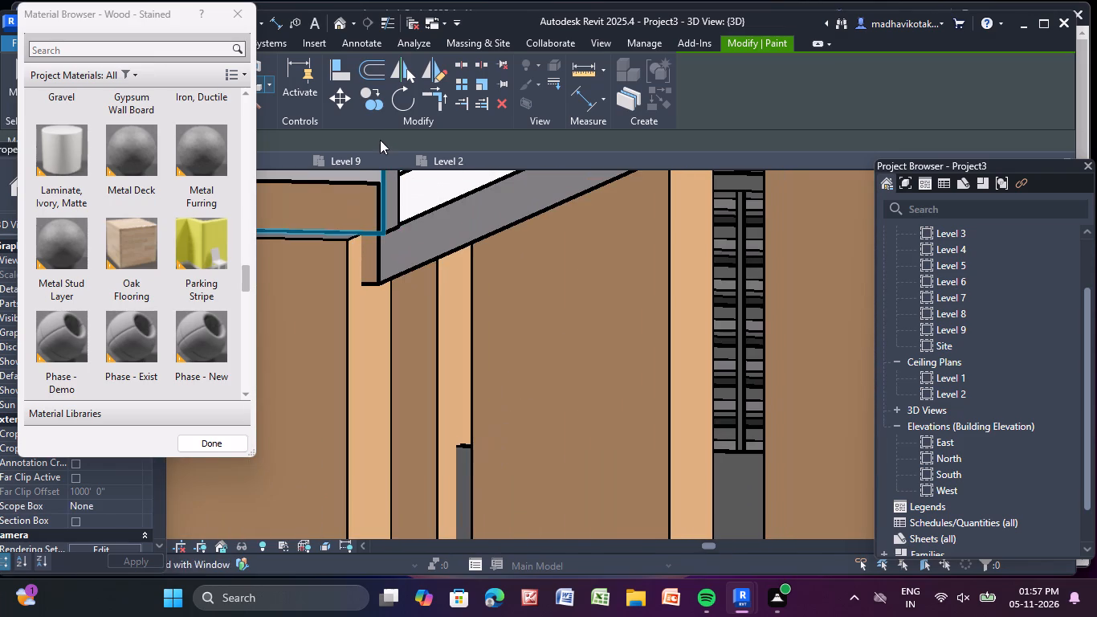
# Paint the end's edge beam, the narrow wall strip above it and the corner column's exposed top face with Wood - Stained.
pyautogui.click(422, 249)
pyautogui.scroll(4, 404, 208)
pyautogui.click(383, 200)
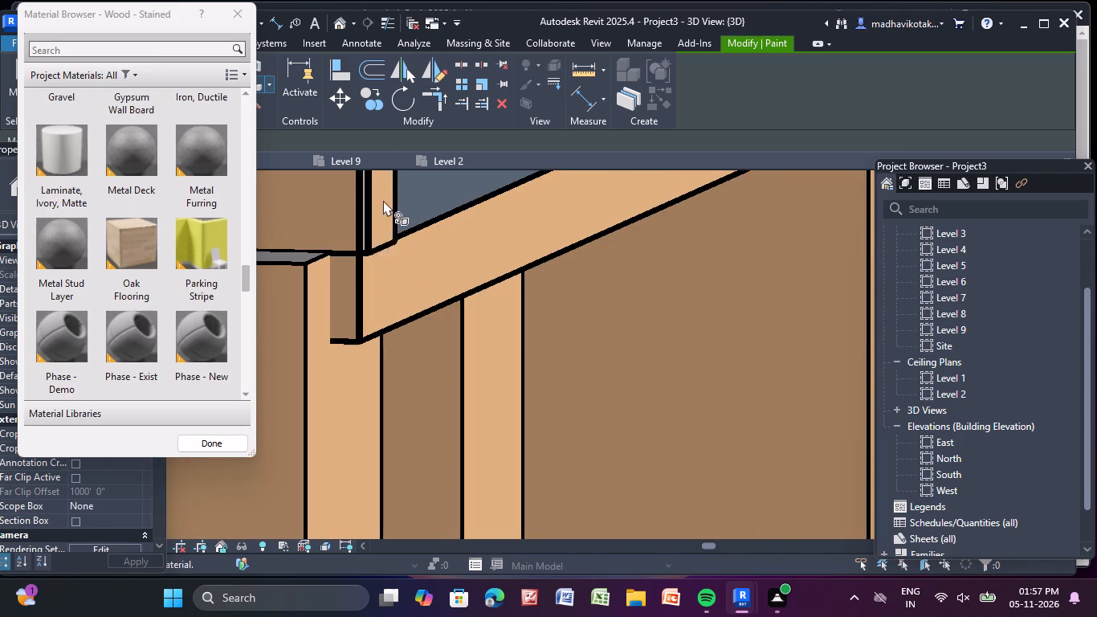
pyautogui.scroll(-1, 383, 200)
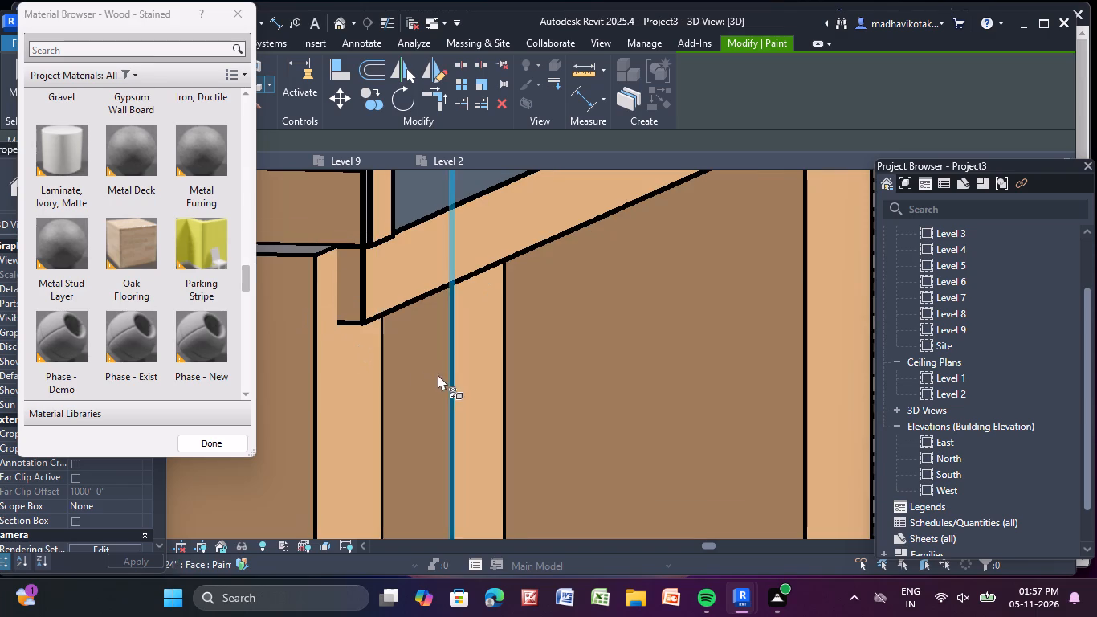
pyautogui.moveTo(459, 385); pyautogui.dragTo(661, 427, button='middle')
pyautogui.scroll(3, 516, 288)
pyautogui.scroll(4, 438, 286)
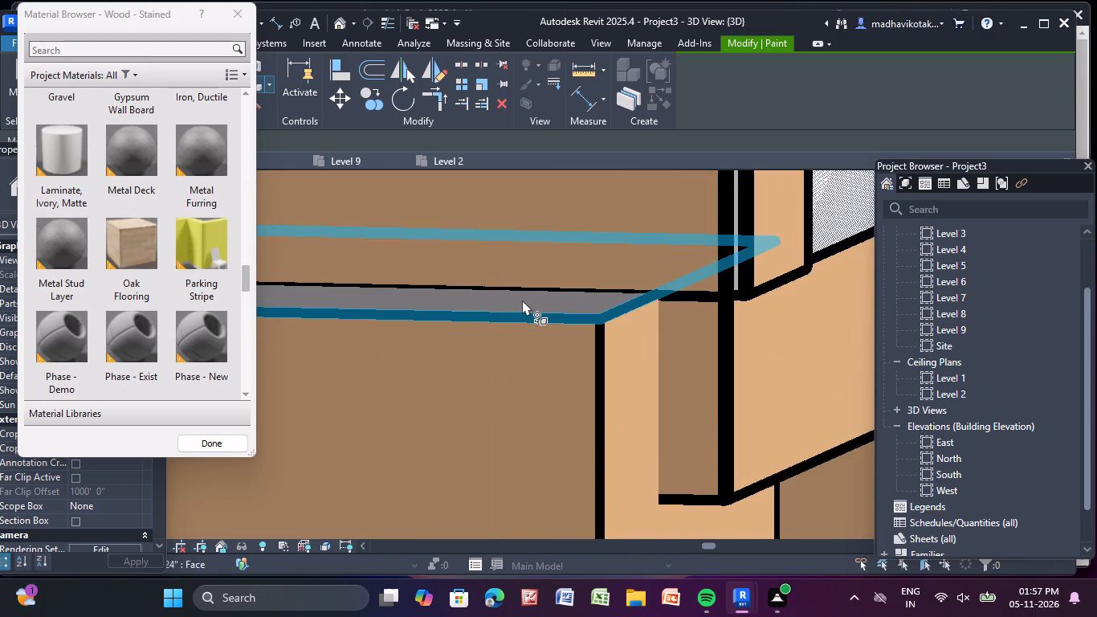
pyautogui.click(526, 302)
# Paint the side faces of the block's last end column and the column in front of the staircase with Wood - Stained.
pyautogui.scroll(-10, 526, 302)
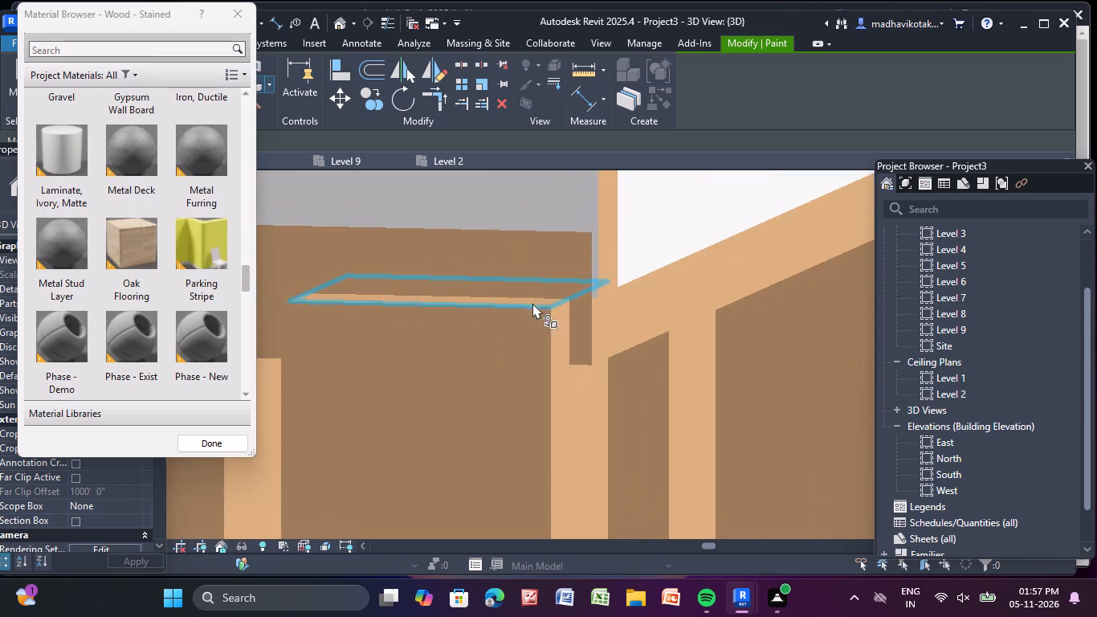
pyautogui.scroll(-16, 538, 308)
pyautogui.moveTo(565, 364); pyautogui.dragTo(499, 379, button='middle')
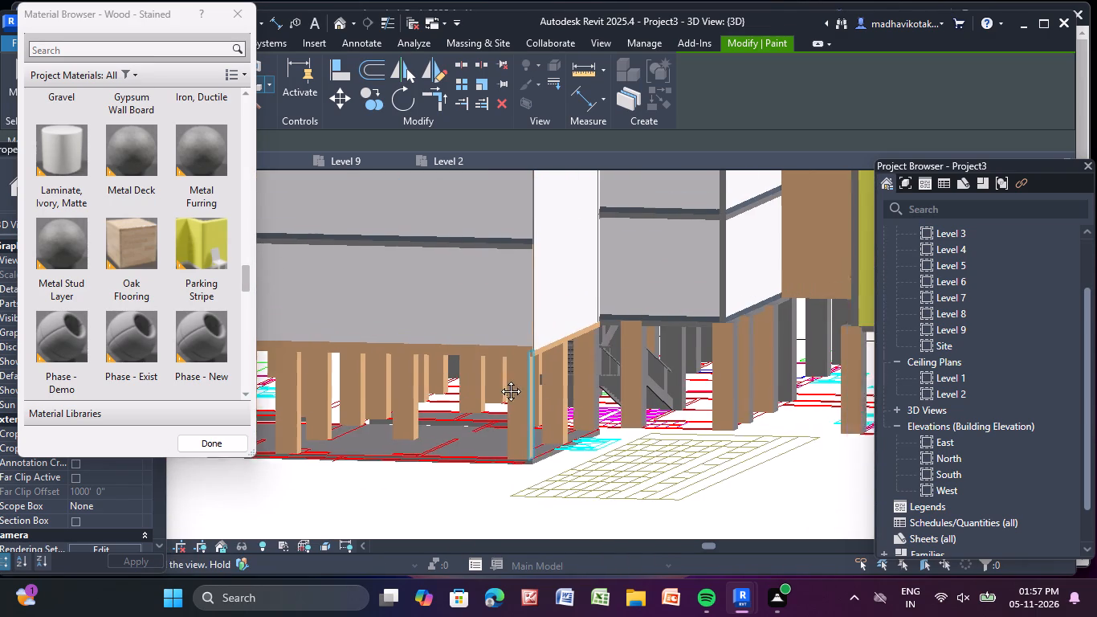
pyautogui.moveTo(499, 379); pyautogui.dragTo(295, 377, button='middle')
pyautogui.scroll(2, 304, 373)
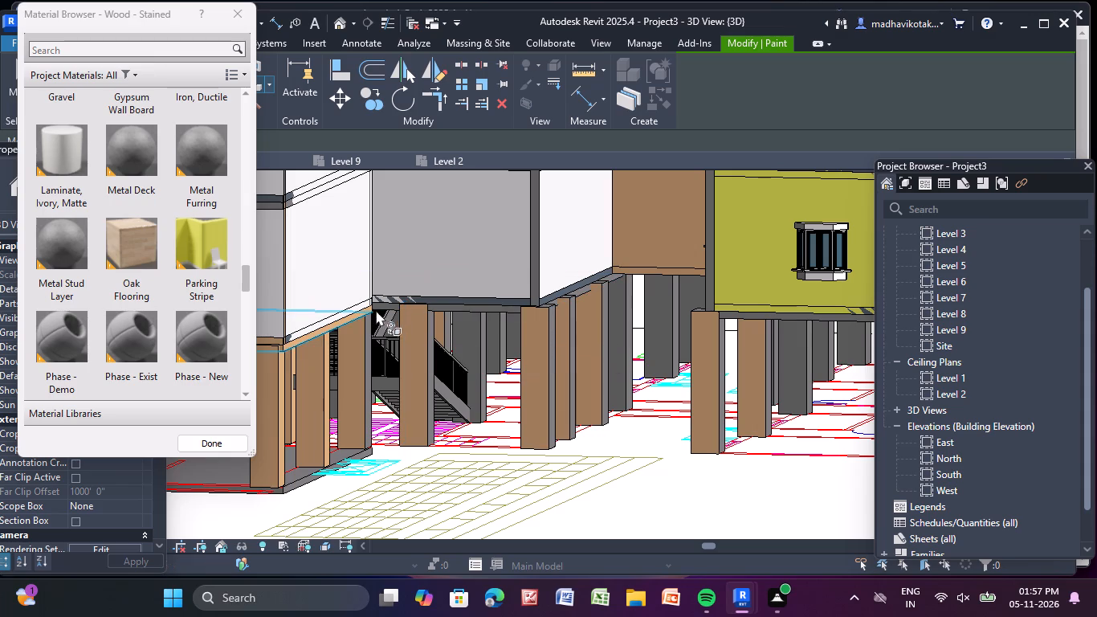
pyautogui.scroll(8, 364, 370)
pyautogui.click(373, 292)
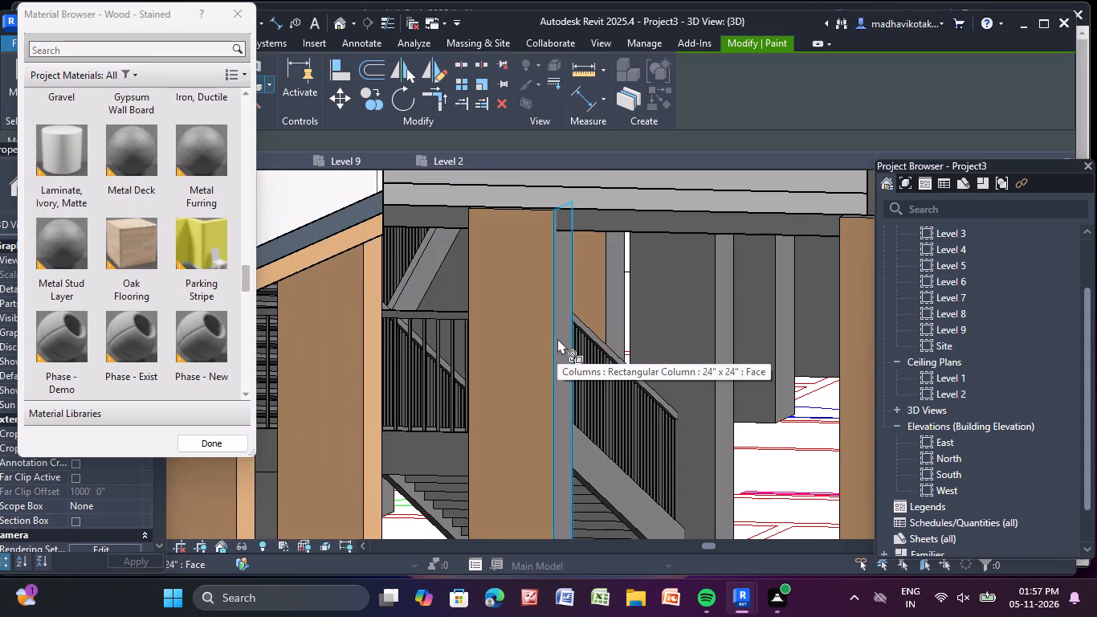
pyautogui.click(557, 336)
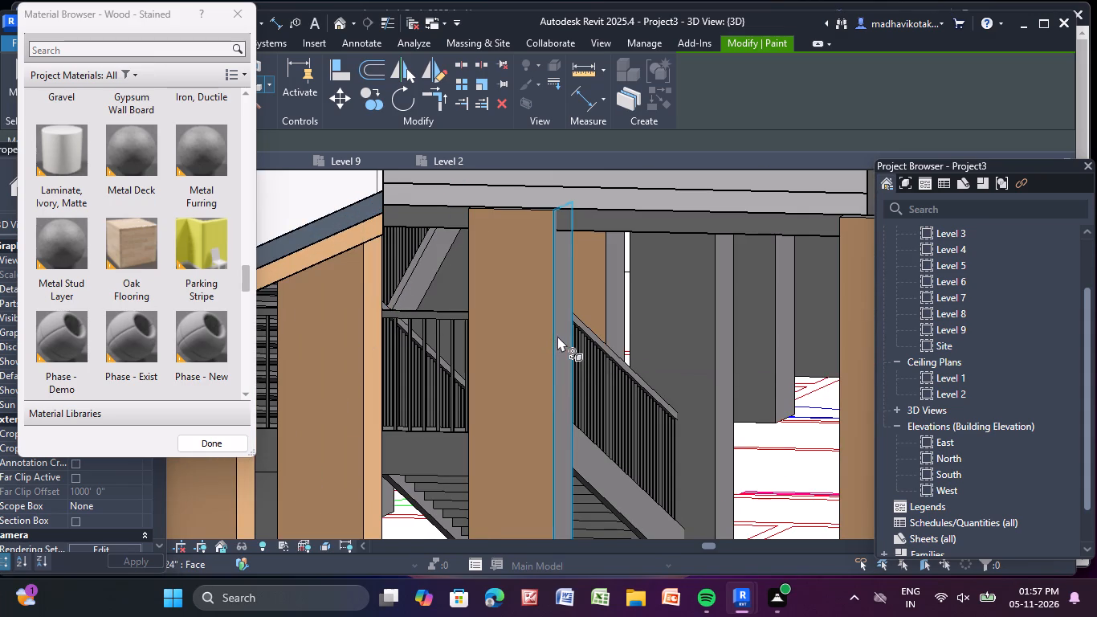
# Paint the side face of the column behind the stair railing and the next column's side and front faces with Wood - Stained.
pyautogui.moveTo(545, 336); pyautogui.dragTo(325, 358, button='middle')
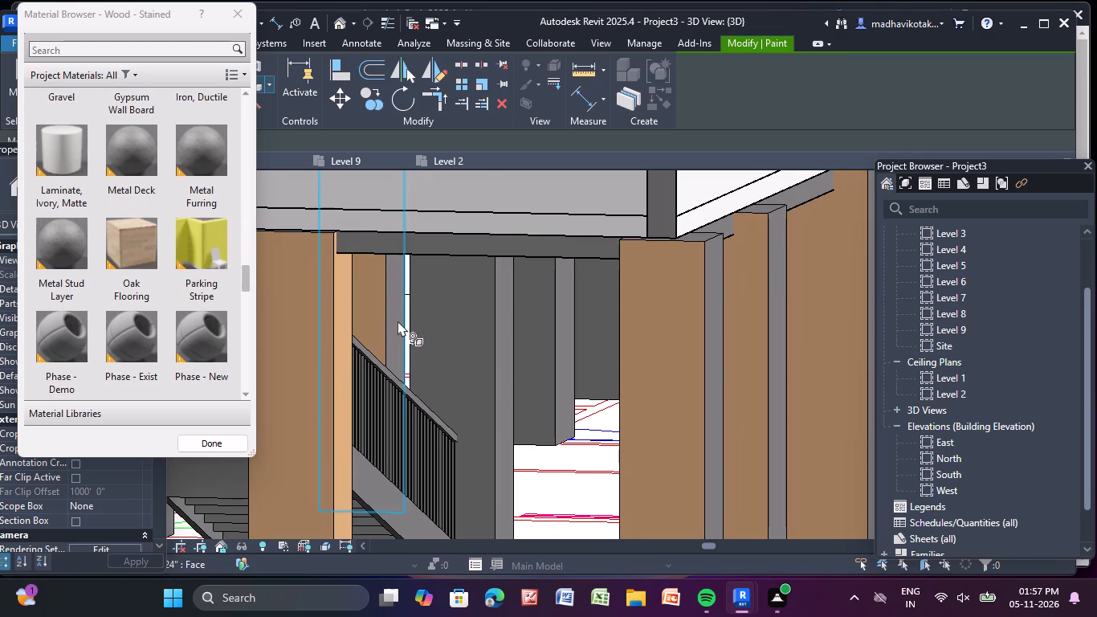
pyautogui.click(398, 321)
pyautogui.scroll(5, 398, 324)
pyautogui.click(398, 324)
pyautogui.click(391, 322)
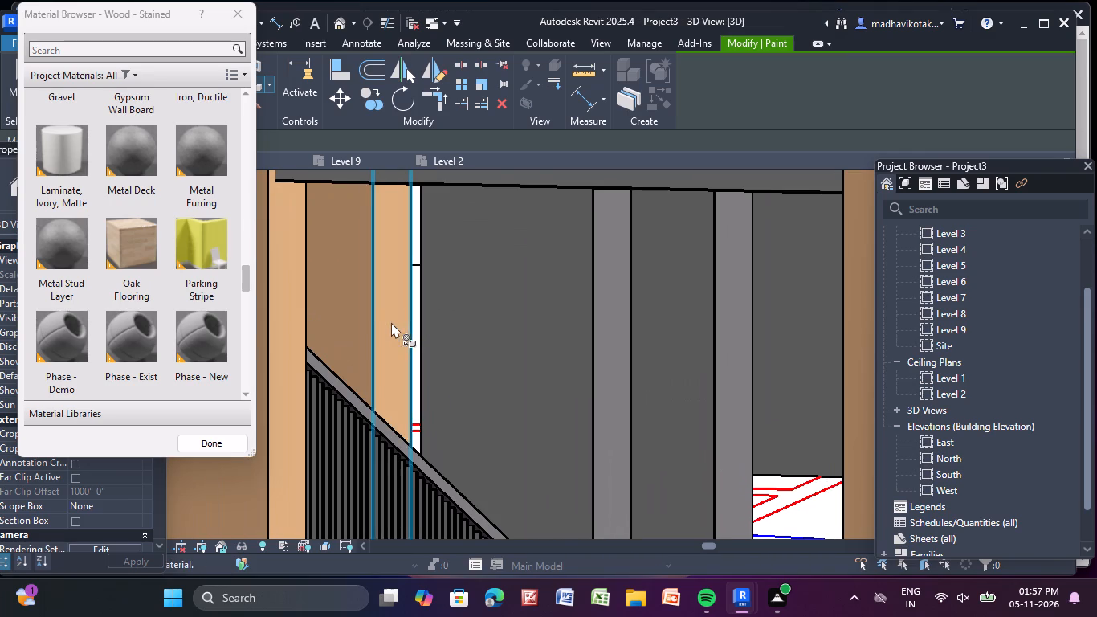
pyautogui.click(602, 329)
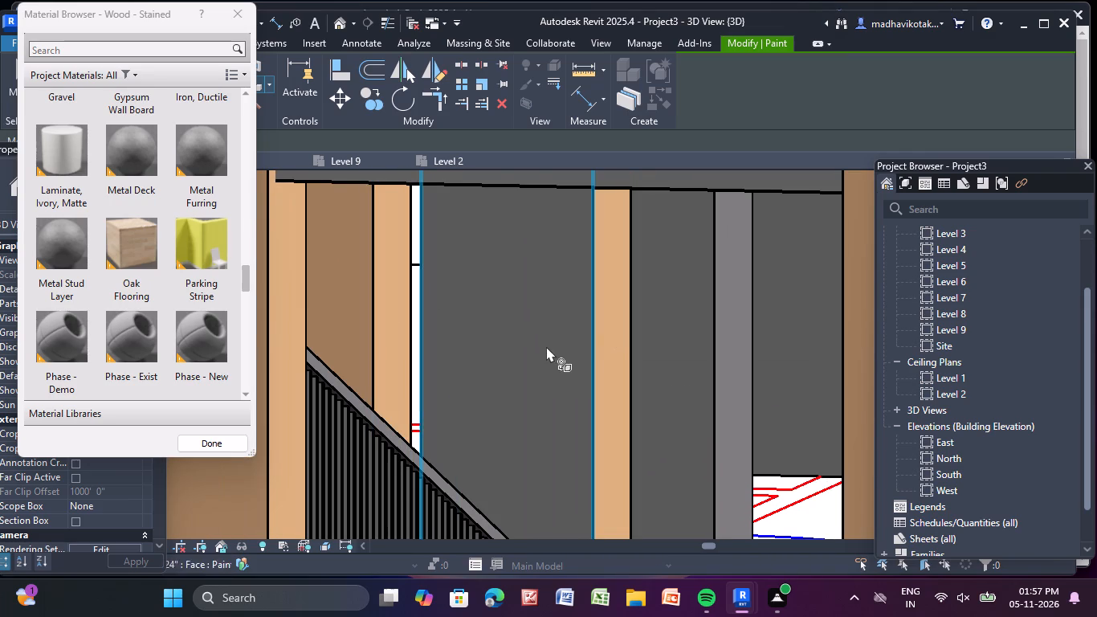
pyautogui.click(546, 346)
# Paint the next inner column's front and side faces and the rear column's front face with Wood - Stained.
pyautogui.scroll(-3, 546, 346)
pyautogui.moveTo(546, 347); pyautogui.dragTo(344, 362, button='middle')
pyautogui.click(421, 332)
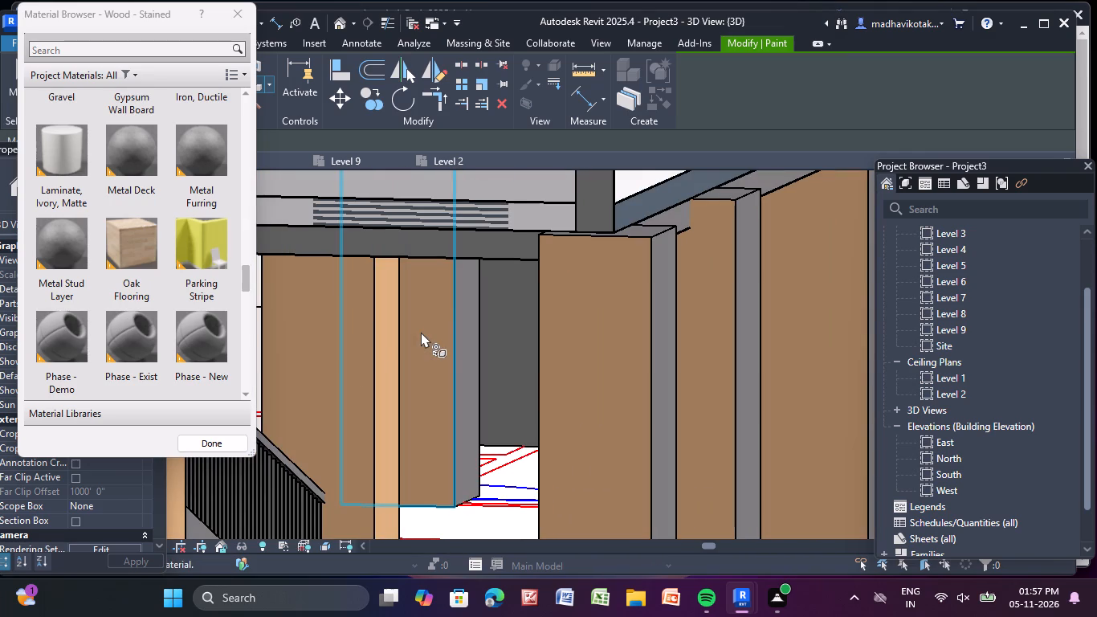
pyautogui.moveTo(475, 334); pyautogui.dragTo(467, 335)
pyautogui.click(467, 335)
pyautogui.click(500, 326)
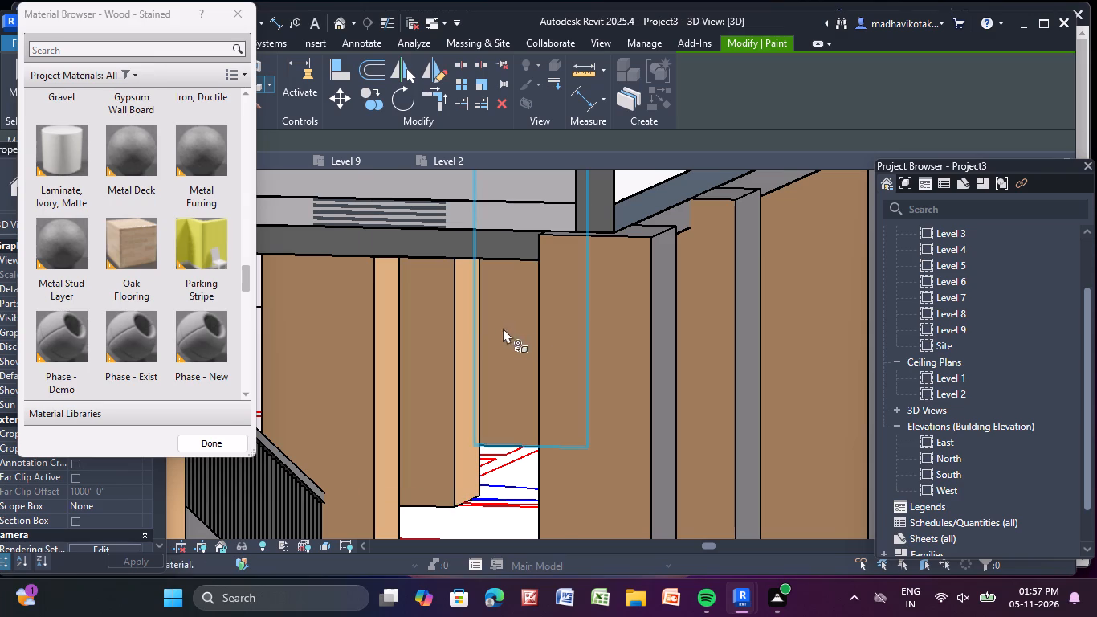
# Paint the top and side faces of the corner column below the neighbouring grey and white block with Wood - Stained.
pyautogui.click(671, 351)
pyautogui.scroll(2, 675, 253)
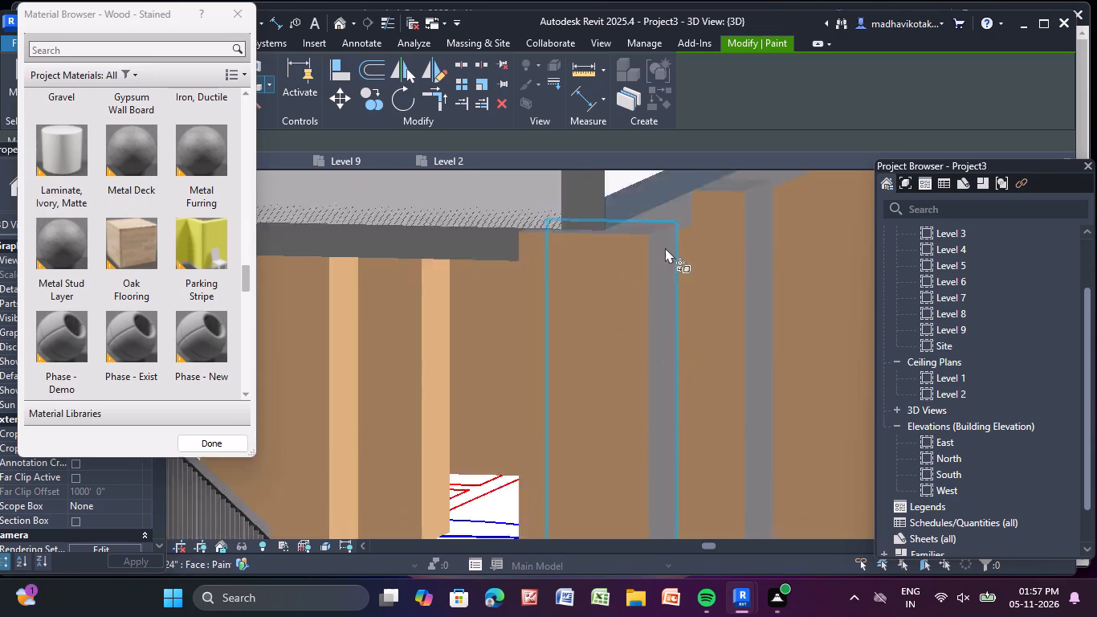
pyautogui.scroll(7, 665, 247)
pyautogui.click(623, 198)
pyautogui.click(669, 308)
# Paint the side and top faces of the second column in the row under the white wall with Wood - Stained.
pyautogui.scroll(-7, 669, 308)
pyautogui.scroll(1, 669, 308)
pyautogui.scroll(-4, 669, 308)
pyautogui.scroll(1, 648, 317)
pyautogui.scroll(-1, 647, 317)
pyautogui.moveTo(628, 326); pyautogui.dragTo(400, 338, button='middle')
pyautogui.scroll(1, 570, 302)
pyautogui.click(512, 314)
pyautogui.scroll(2, 469, 197)
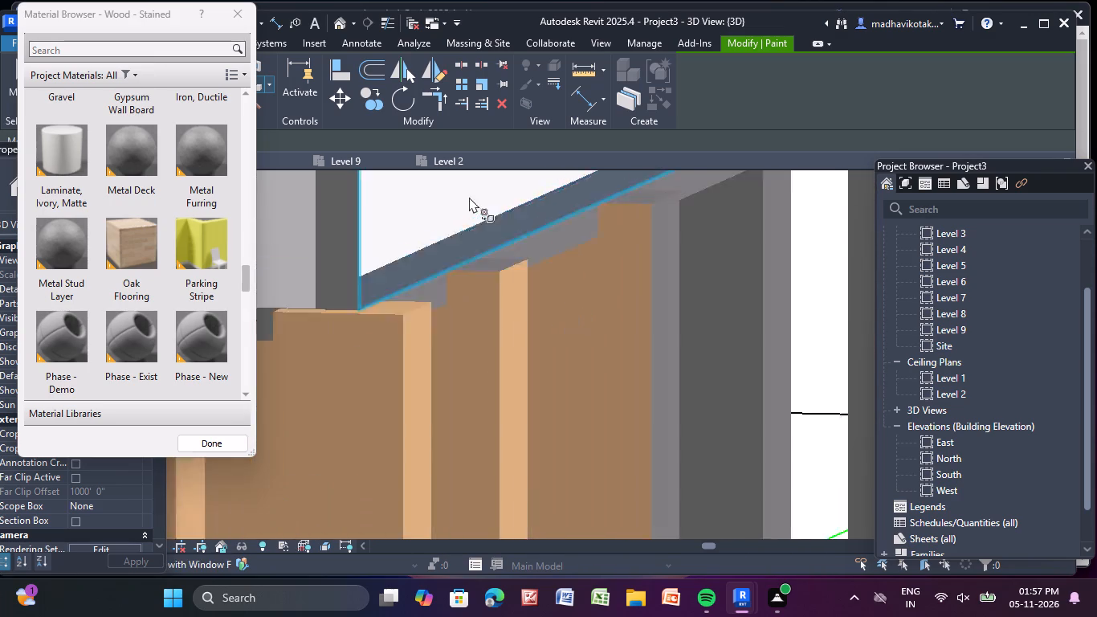
pyautogui.scroll(8, 469, 197)
pyautogui.click(517, 331)
# Paint the side and top faces of the third column in the row under the white wall with Wood - Stained.
pyautogui.scroll(-4, 516, 342)
pyautogui.scroll(-2, 596, 328)
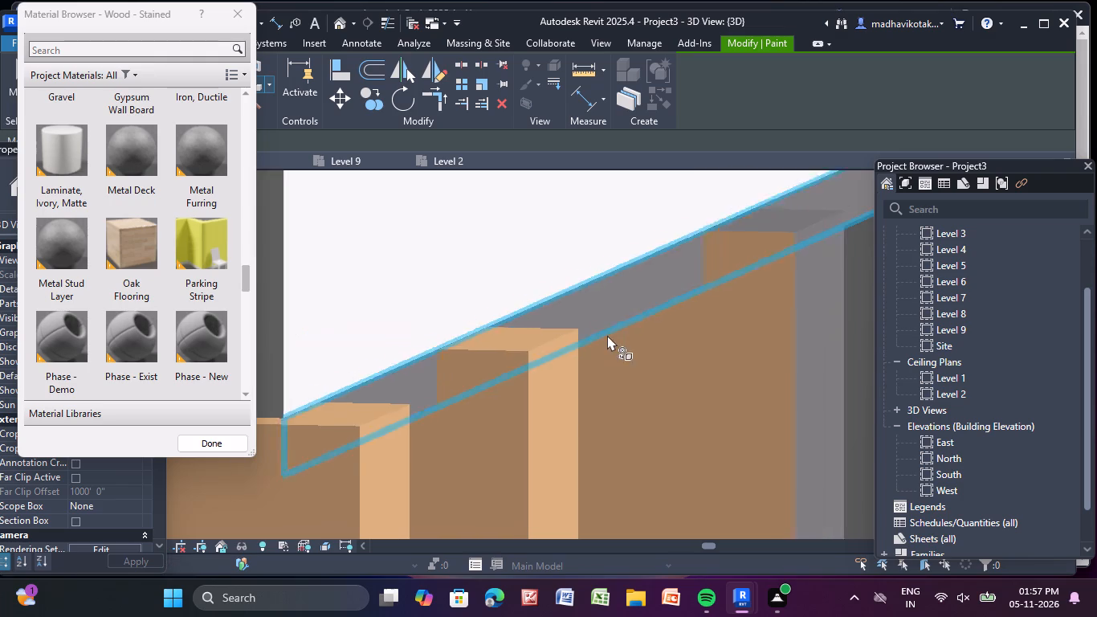
pyautogui.scroll(-1, 607, 335)
pyautogui.moveTo(608, 336); pyautogui.dragTo(377, 329, button='middle')
pyautogui.click(542, 354)
pyautogui.scroll(5, 544, 248)
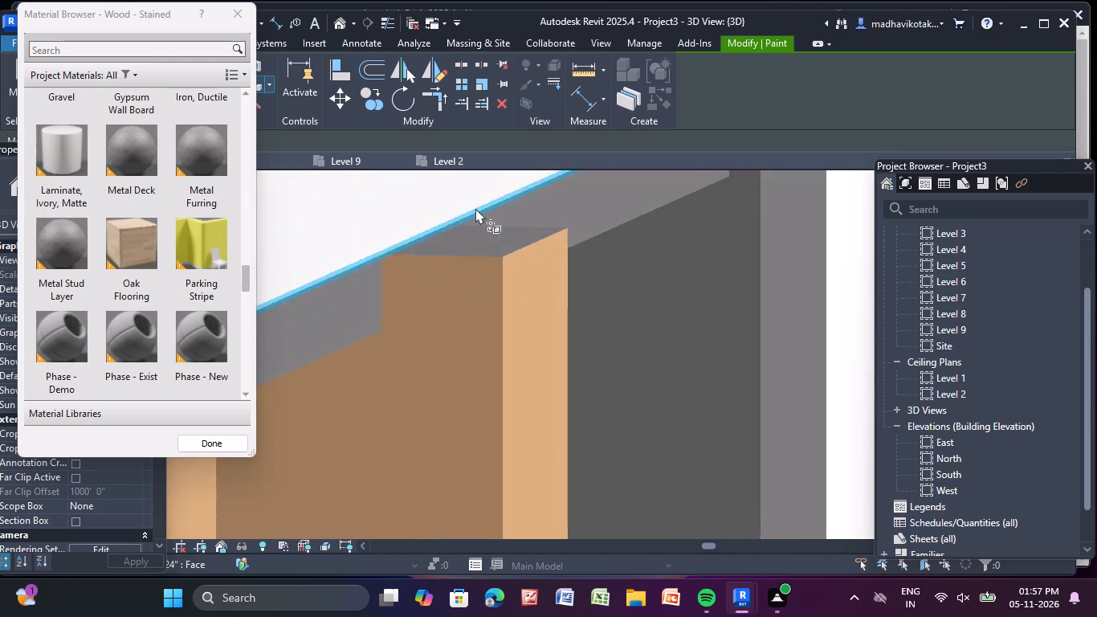
pyautogui.scroll(2, 475, 208)
pyautogui.click(477, 260)
# Paint the side, front and top faces of the last column in the row under the white wall with Wood - Stained.
pyautogui.scroll(-12, 487, 262)
pyautogui.moveTo(512, 276); pyautogui.dragTo(392, 297, button='middle')
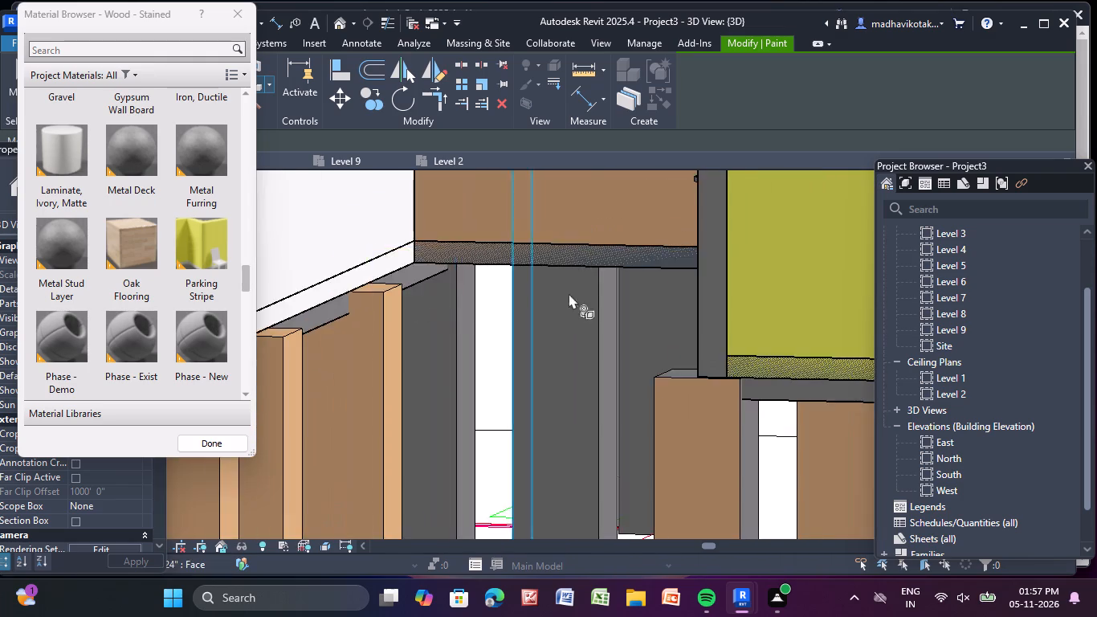
pyautogui.scroll(4, 569, 293)
pyautogui.click(416, 325)
pyautogui.click(319, 368)
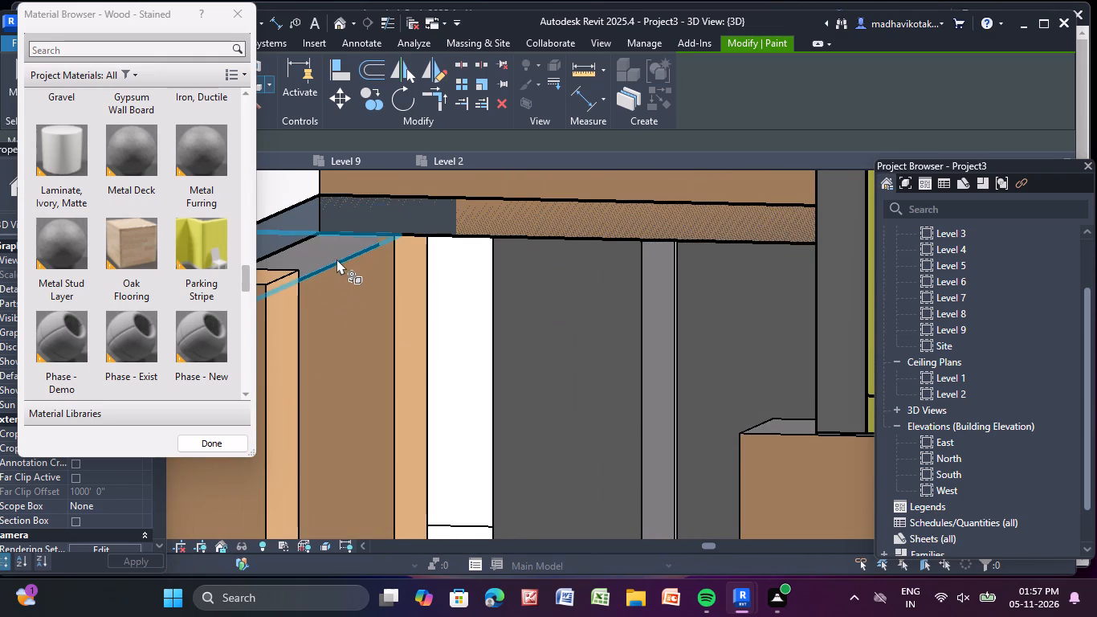
pyautogui.click(328, 247)
# Paint the front and side faces of the column below the wood-coloured wall and the front of the column behind with Wood - Stained.
pyautogui.scroll(-3, 360, 290)
pyautogui.moveTo(415, 341); pyautogui.dragTo(411, 220, button='middle')
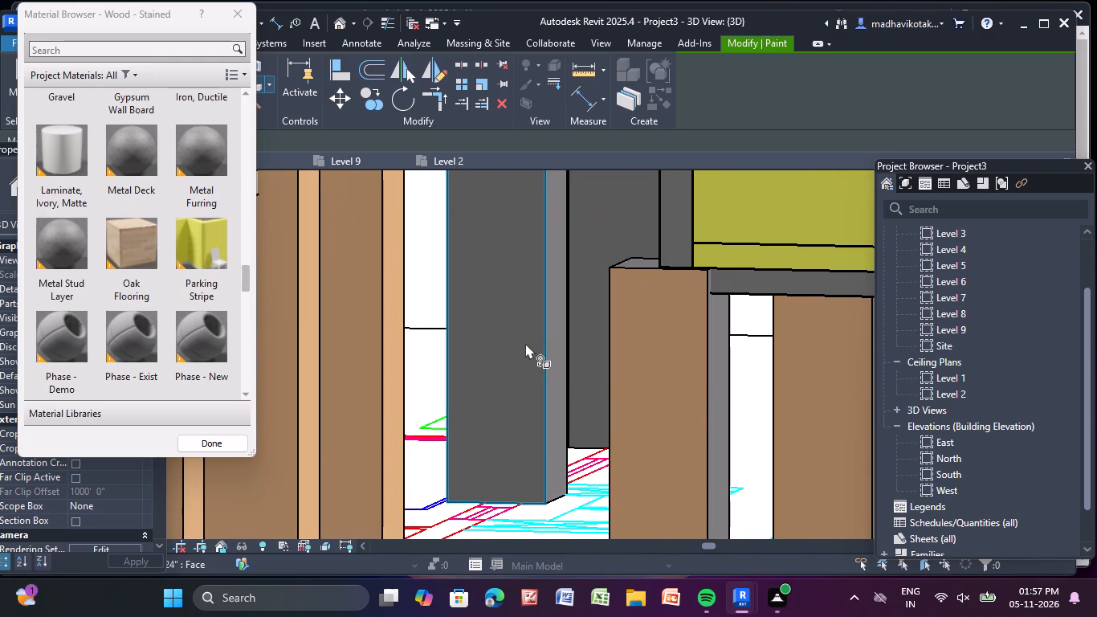
pyautogui.click(525, 343)
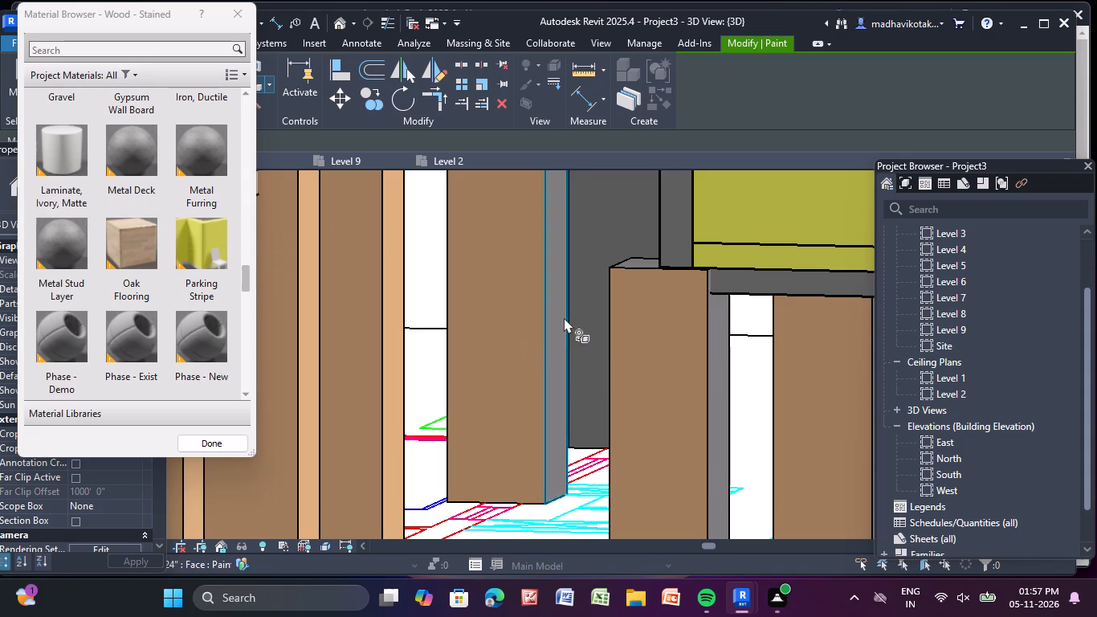
pyautogui.scroll(4, 557, 317)
pyautogui.click(558, 316)
pyautogui.click(615, 308)
# Paint the dark vertical wall strip beside the yellow wall and the top of the corner column beneath it with Wood - Stained.
pyautogui.scroll(-2, 615, 308)
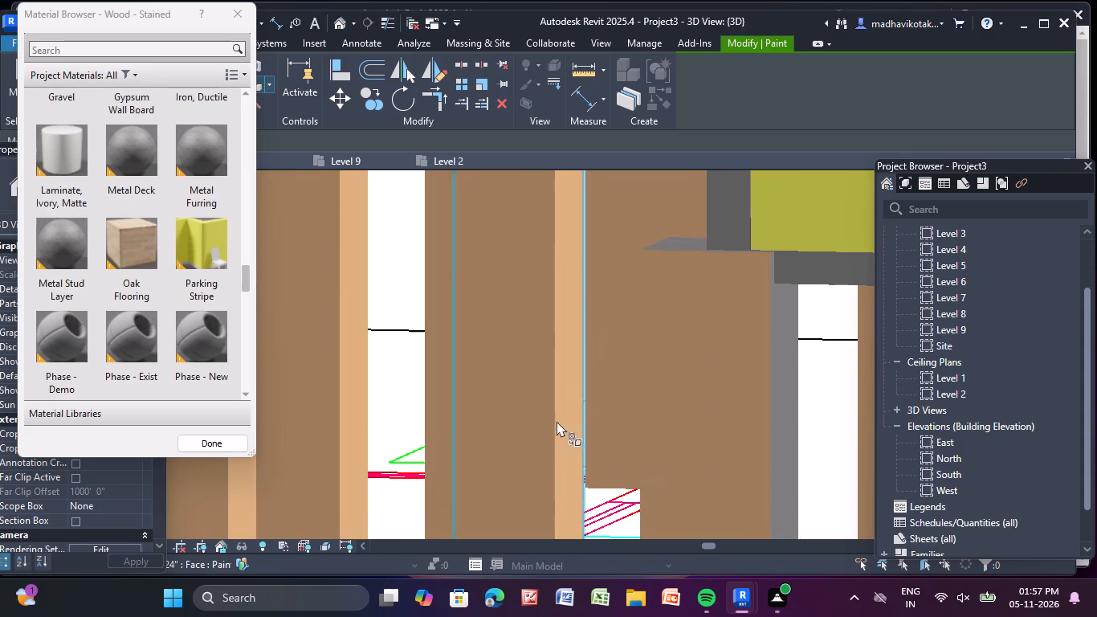
pyautogui.moveTo(699, 223); pyautogui.dragTo(522, 423, button='middle')
pyautogui.click(560, 344)
pyautogui.scroll(2, 523, 405)
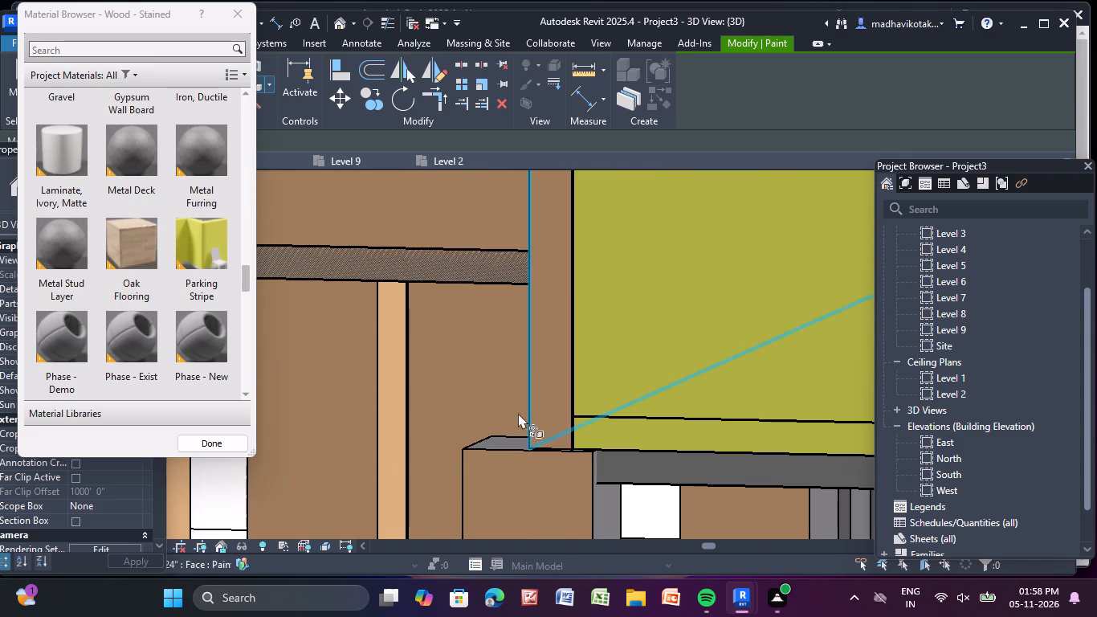
pyautogui.scroll(8, 518, 413)
pyautogui.click(467, 488)
# Paint the edge beam under the yellow wall and the corner column's side face with Wood - Stained.
pyautogui.scroll(-2, 472, 476)
pyautogui.moveTo(472, 474); pyautogui.dragTo(386, 164, button='middle')
pyautogui.scroll(1, 390, 168)
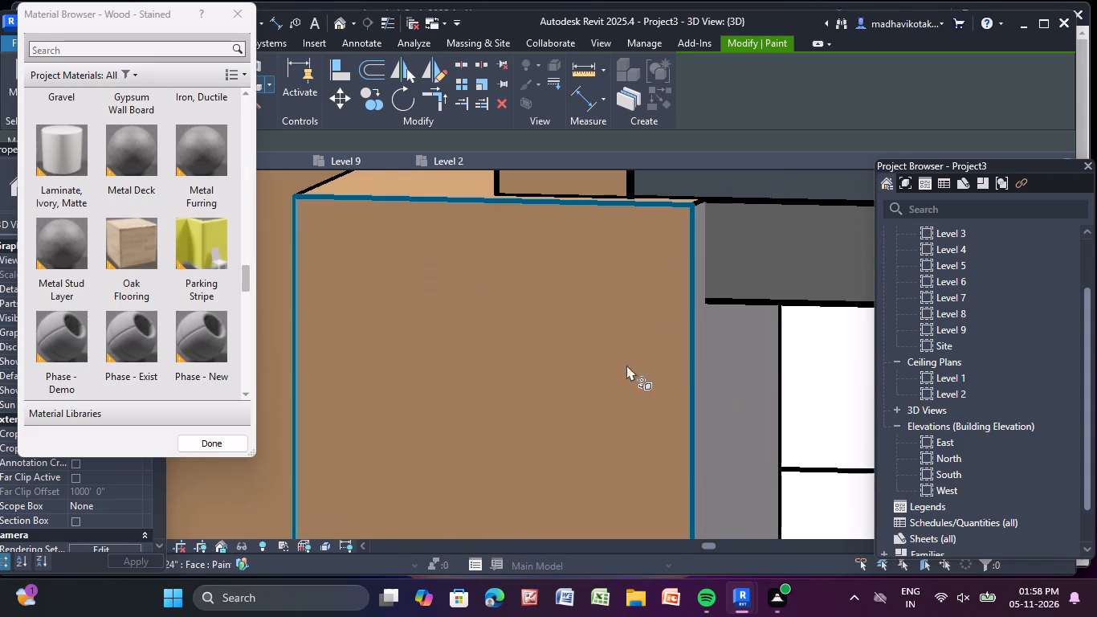
pyautogui.click(743, 261)
pyautogui.click(752, 376)
# Paint the front face of the farthest grey column under the yellow block and the middle column's front and side faces with Wood - Stained.
pyautogui.scroll(5, 648, 309)
pyautogui.scroll(-6, 647, 313)
pyautogui.scroll(-10, 583, 382)
pyautogui.moveTo(581, 385); pyautogui.dragTo(362, 209, button='middle')
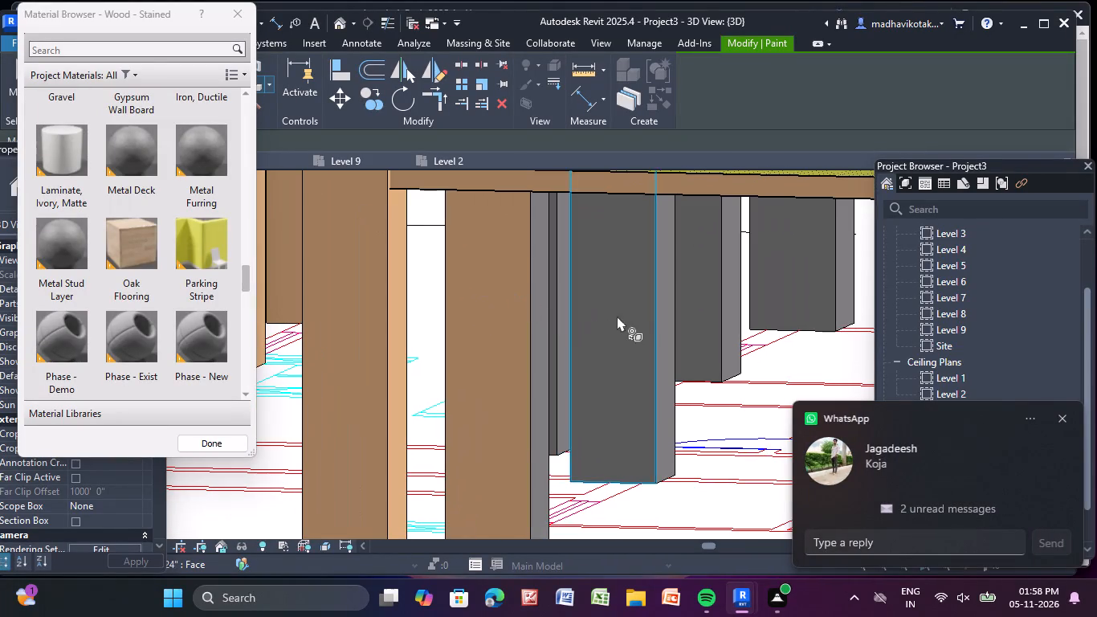
pyautogui.click(1064, 414)
pyautogui.click(801, 269)
pyautogui.scroll(2, 703, 315)
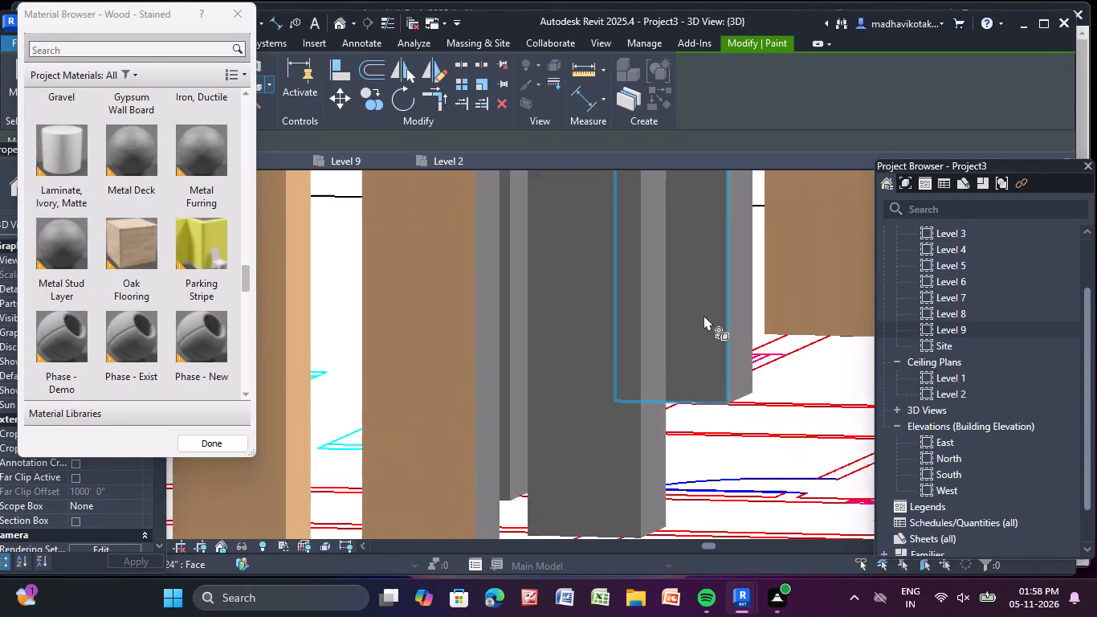
pyautogui.scroll(2, 703, 315)
pyautogui.click(703, 315)
pyautogui.click(755, 284)
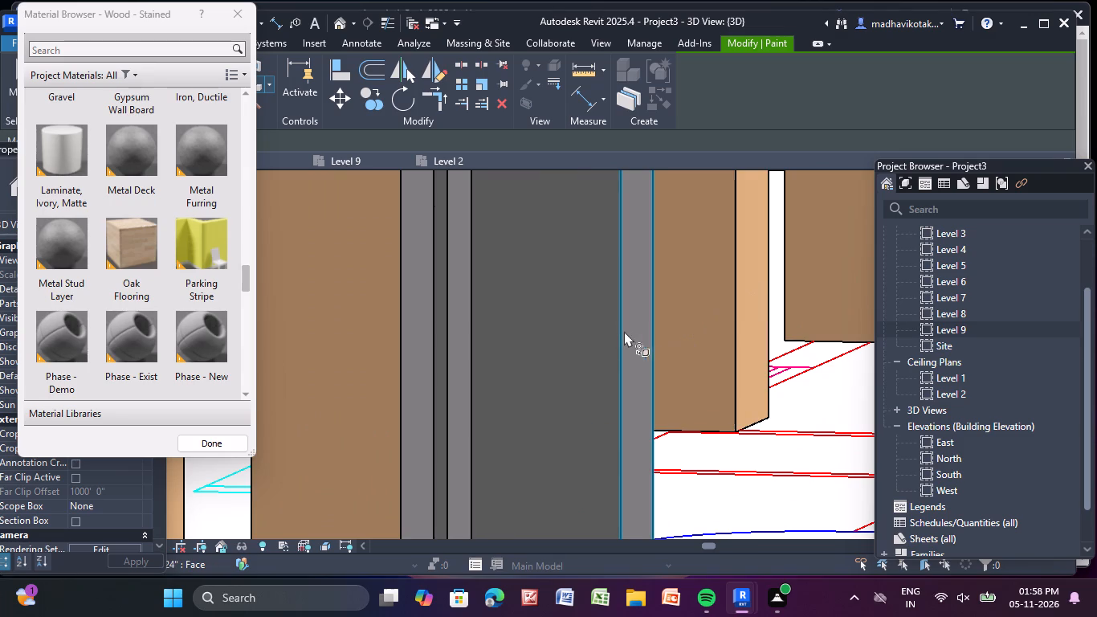
# Paint the remaining grey front, side and narrow recessed faces of the overlapping ground-floor columns under the yellow block with Wood - Stained.
pyautogui.click(631, 333)
pyautogui.click(582, 363)
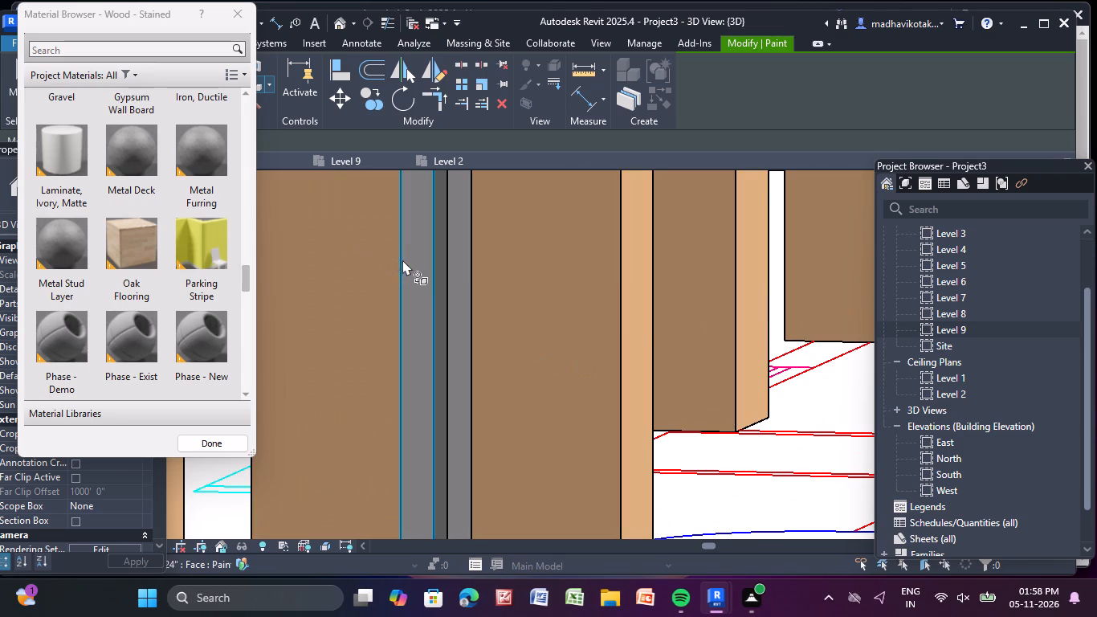
pyautogui.click(417, 272)
pyautogui.click(464, 275)
pyautogui.scroll(10, 449, 280)
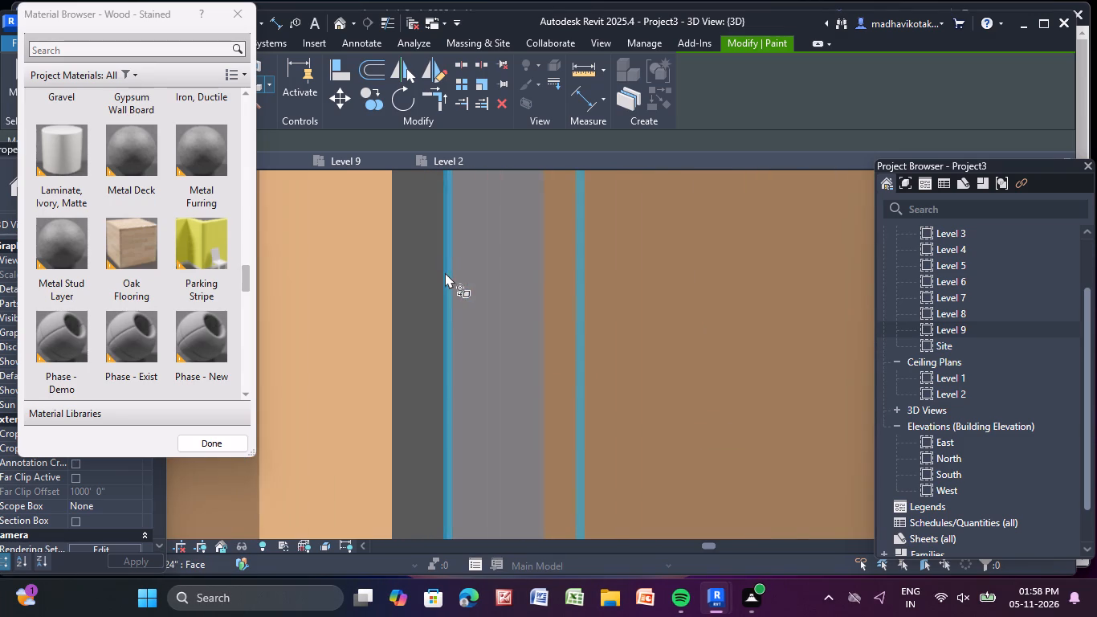
pyautogui.click(442, 271)
pyautogui.click(419, 275)
# Paint the side face of the farthest column under the yellow block and the grey faces of the first columns under the balcony with Wood - Stained.
pyautogui.scroll(-7, 517, 242)
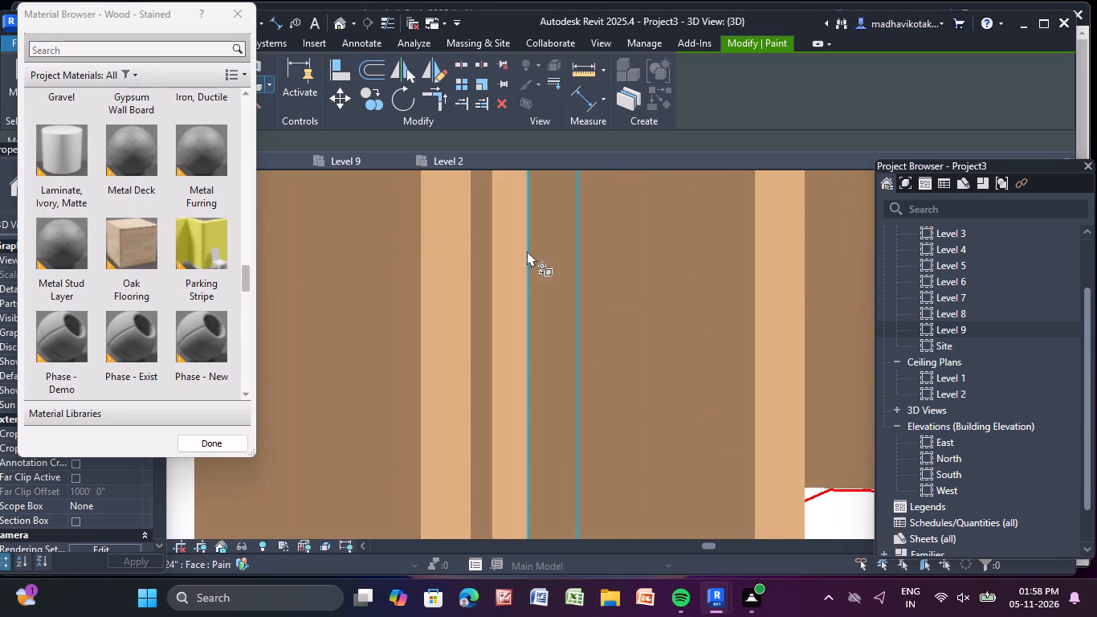
pyautogui.scroll(-13, 548, 265)
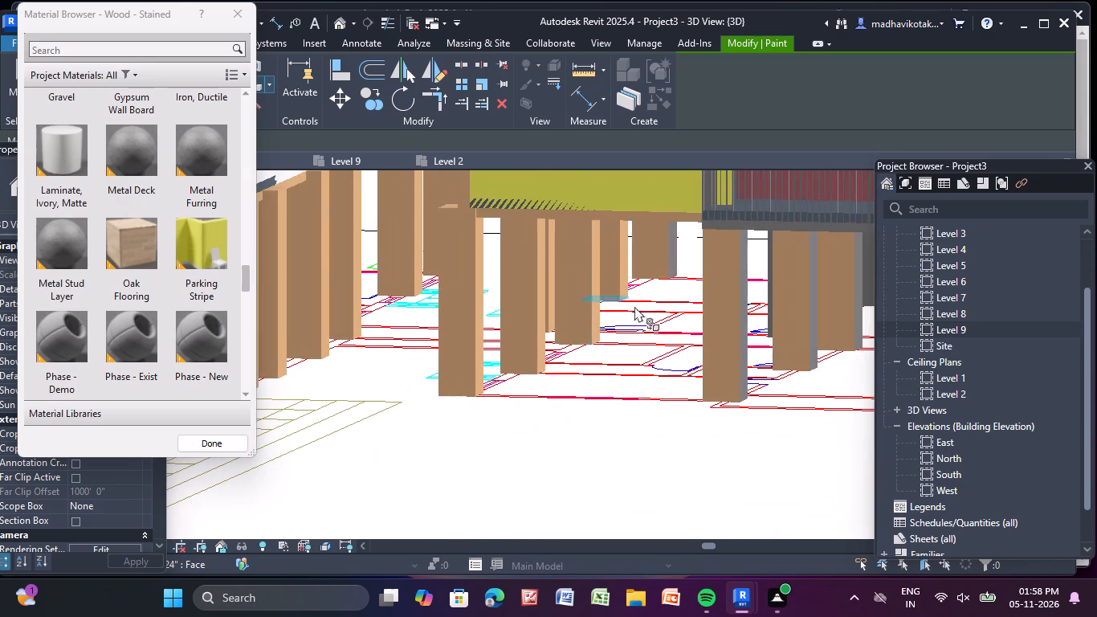
pyautogui.moveTo(647, 314); pyautogui.dragTo(483, 360, button='middle')
pyautogui.scroll(9, 524, 309)
pyautogui.click(498, 272)
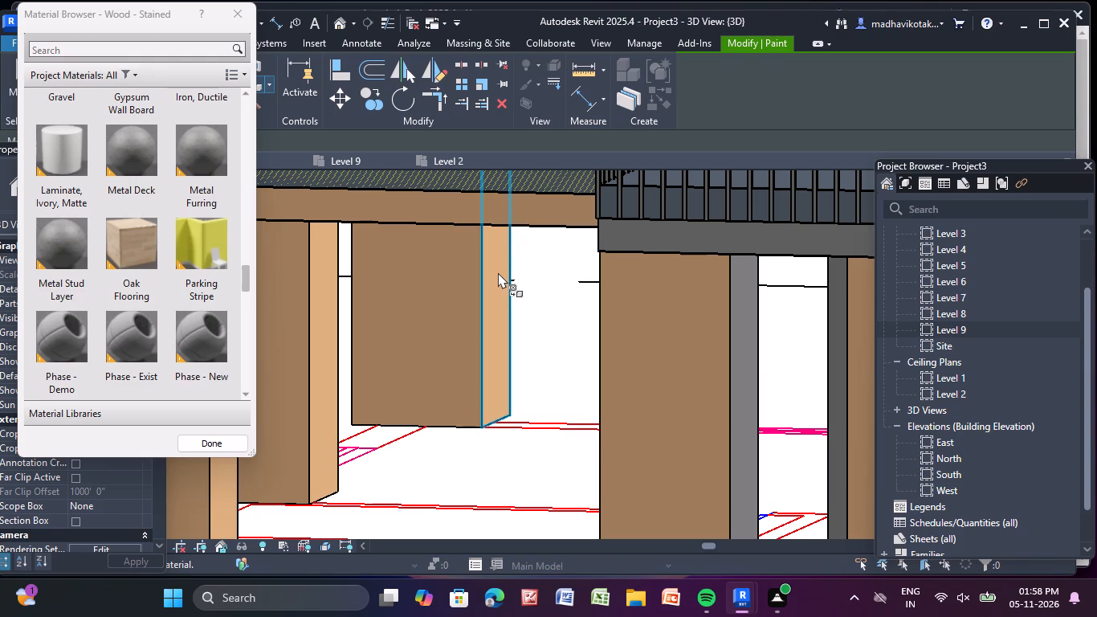
pyautogui.click(748, 393)
pyautogui.moveTo(736, 398); pyautogui.dragTo(420, 347, button='middle')
pyautogui.scroll(9, 463, 341)
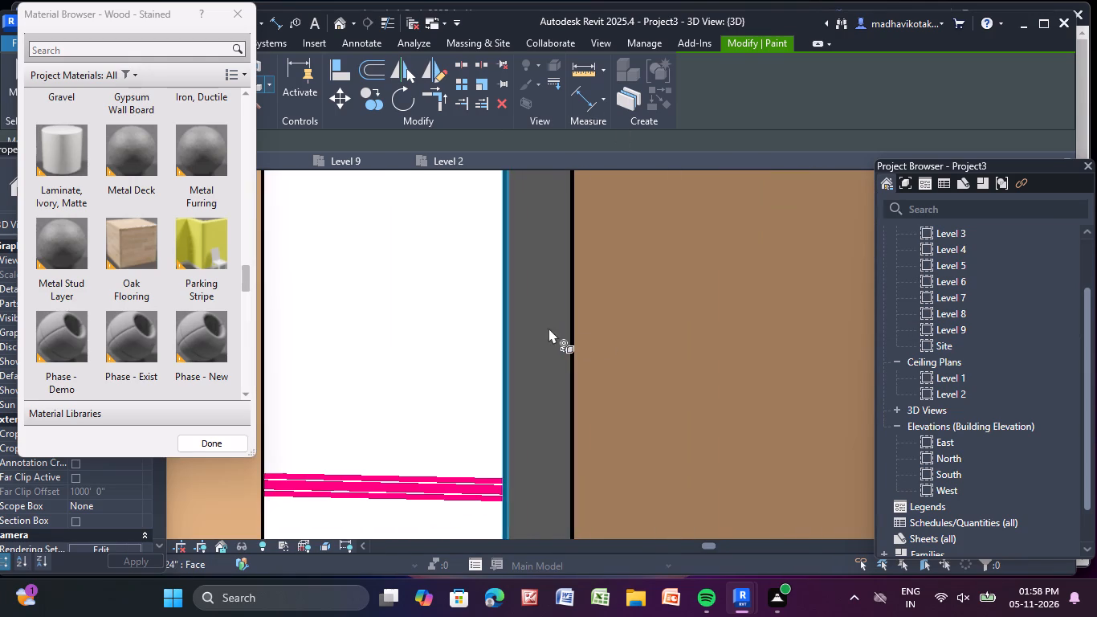
pyautogui.click(548, 328)
pyautogui.scroll(-11, 549, 328)
pyautogui.scroll(4, 728, 366)
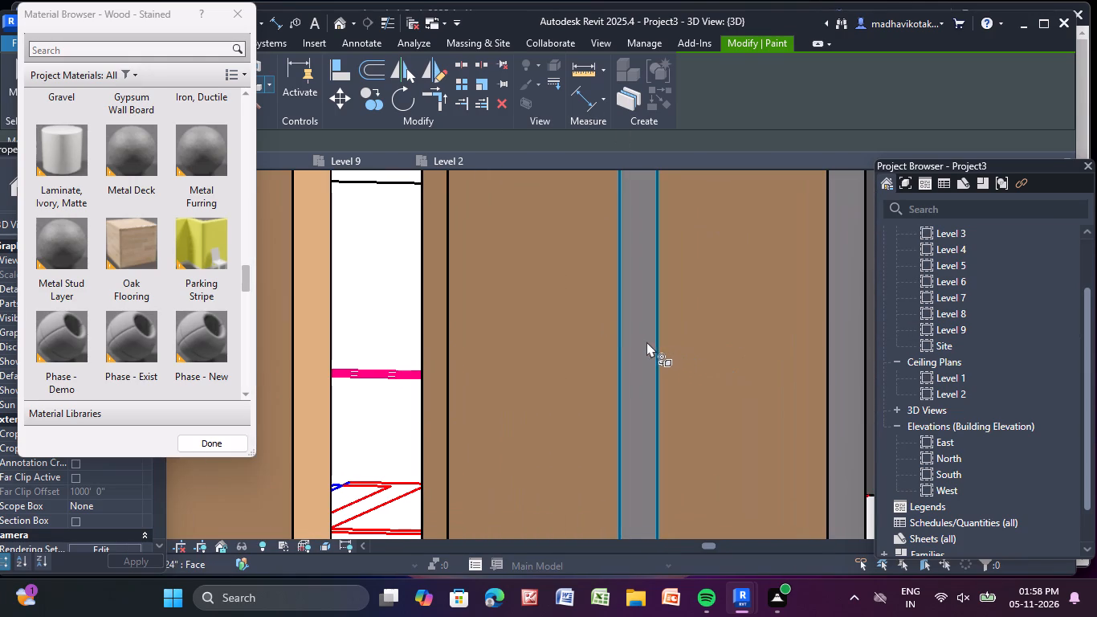
pyautogui.click(637, 339)
# Paint the next balcony column's side face and the front and side faces of the two grey columns behind it with Wood - Stained.
pyautogui.scroll(-5, 637, 339)
pyautogui.moveTo(634, 339); pyautogui.dragTo(301, 270, button='middle')
pyautogui.moveTo(287, 266); pyautogui.dragTo(274, 264, button='middle')
pyautogui.scroll(4, 274, 264)
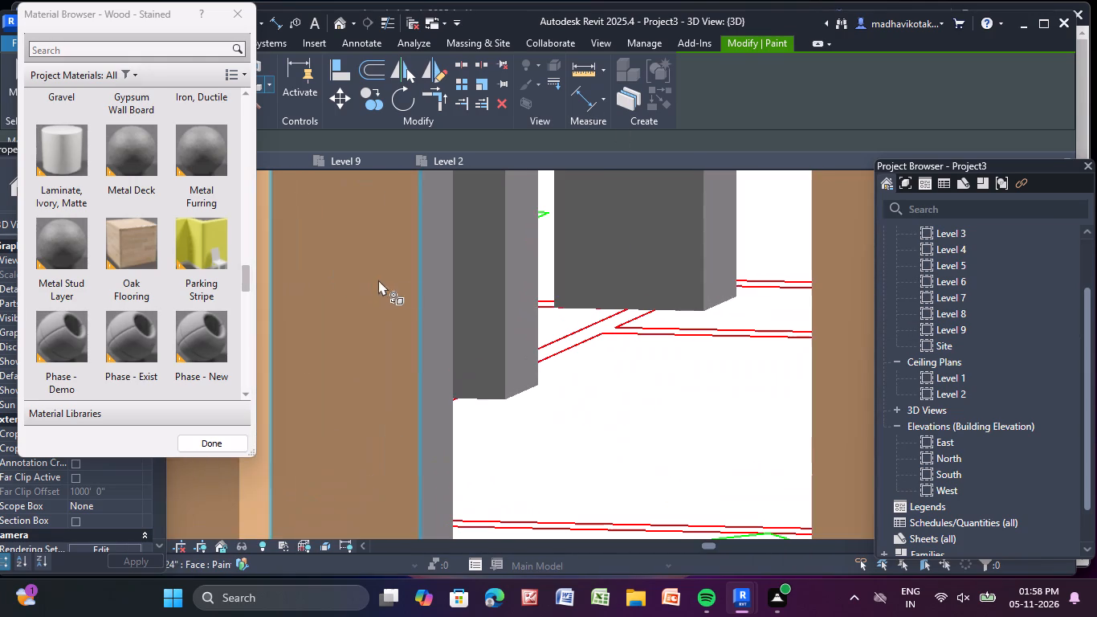
pyautogui.click(438, 288)
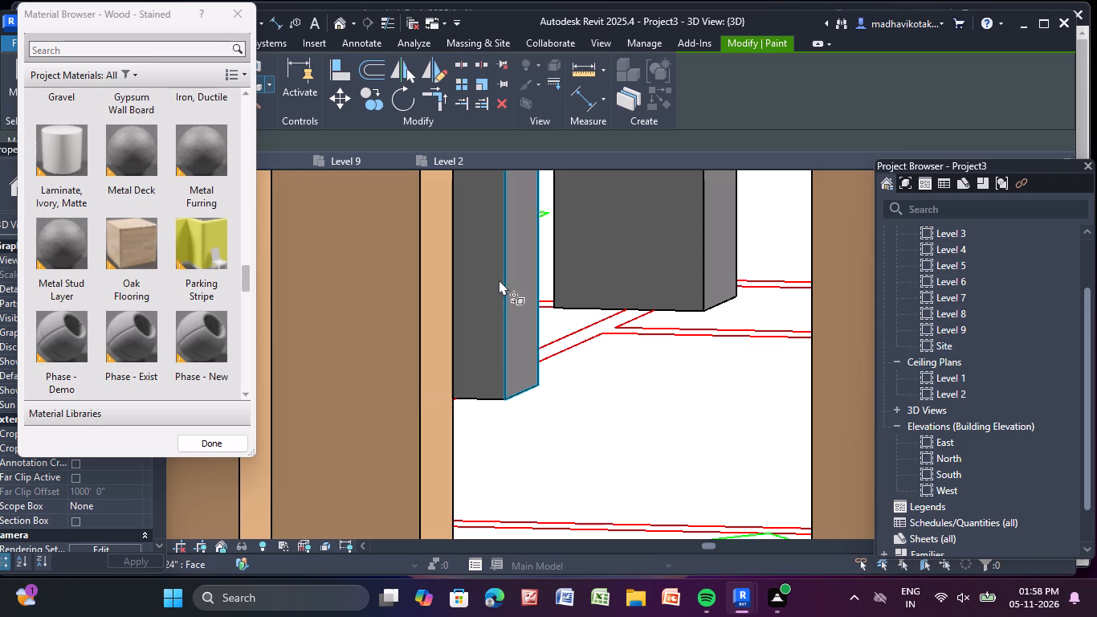
pyautogui.click(499, 280)
pyautogui.click(485, 282)
pyautogui.scroll(-4, 485, 282)
pyautogui.moveTo(487, 296); pyautogui.dragTo(424, 357, button='middle')
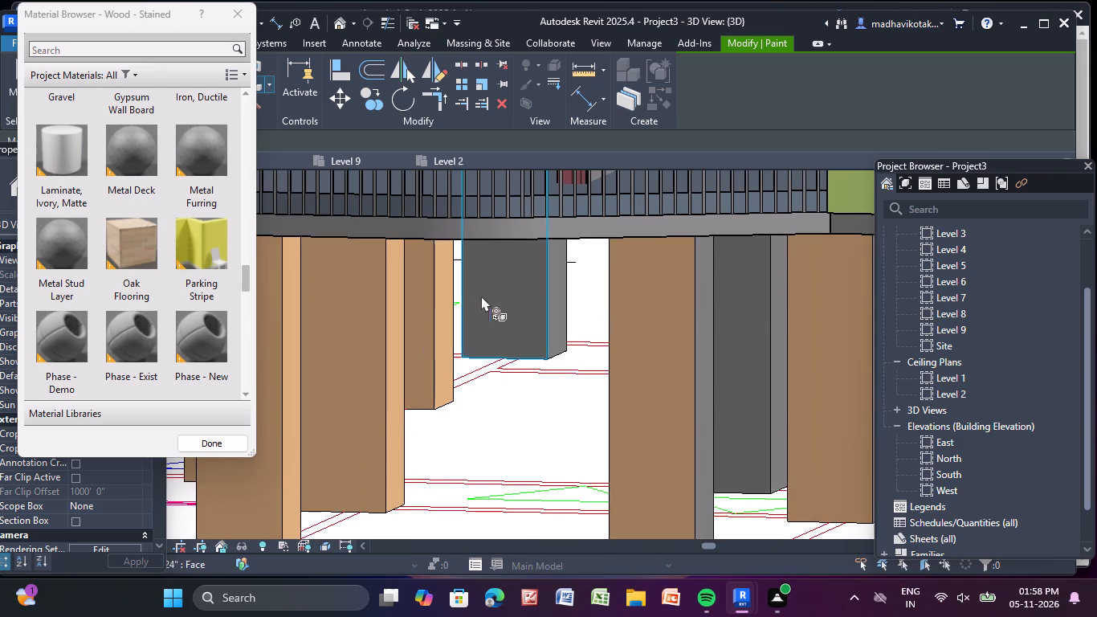
pyautogui.click(519, 280)
pyautogui.scroll(4, 624, 268)
pyautogui.click(552, 266)
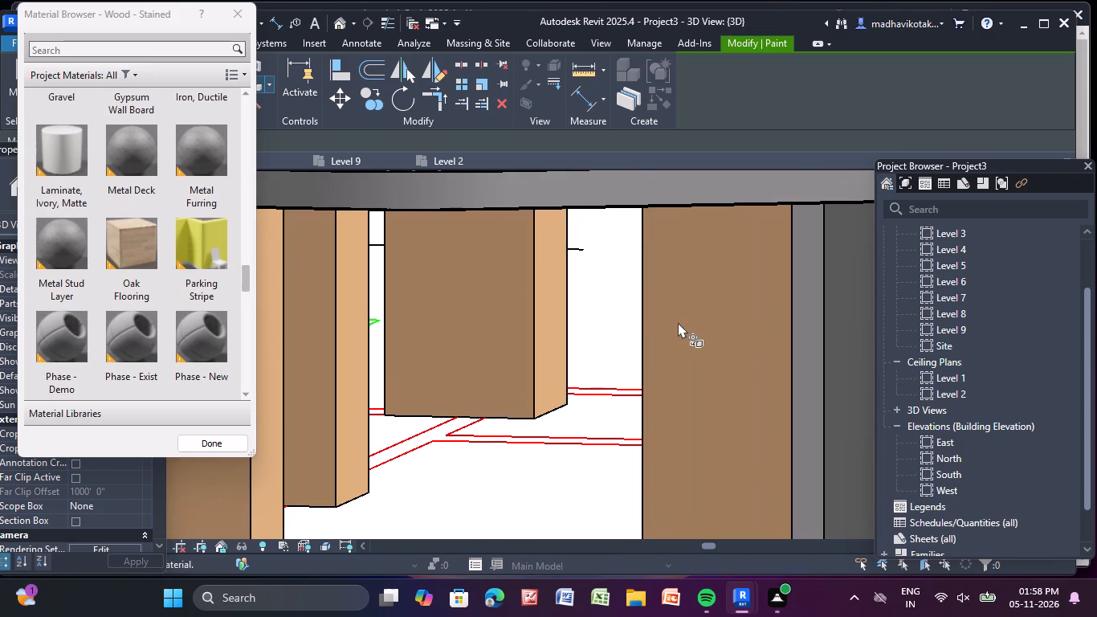
# Paint the remaining grey faces of the column group between the curved balcony and the green wall with Wood - Stained.
pyautogui.scroll(-4, 680, 325)
pyautogui.moveTo(681, 325); pyautogui.dragTo(388, 286, button='middle')
pyautogui.scroll(5, 474, 310)
pyautogui.click(447, 315)
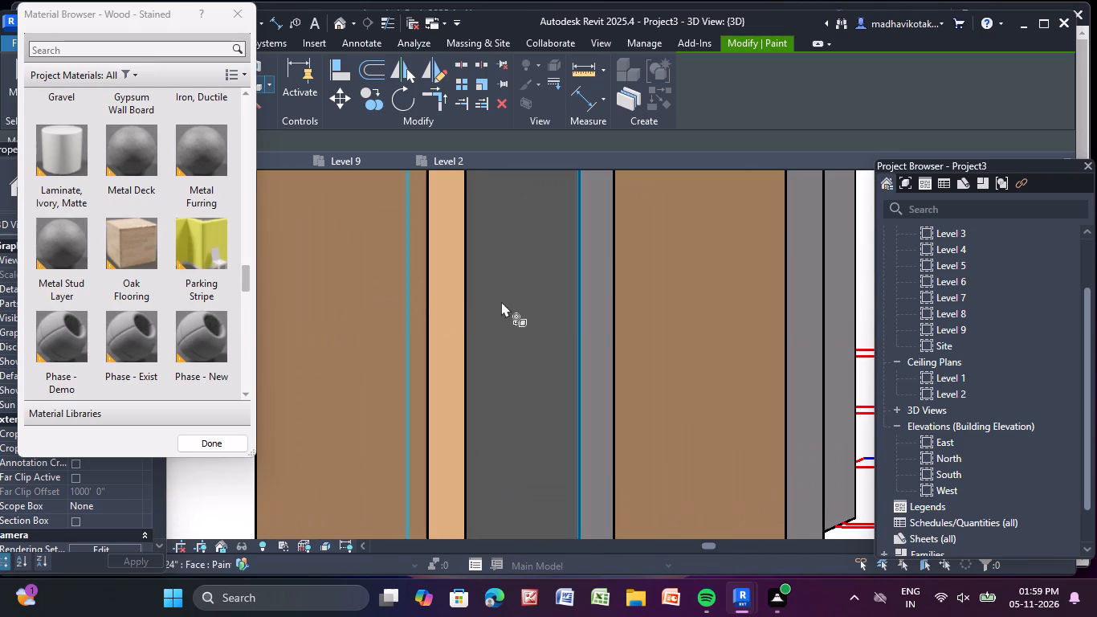
pyautogui.click(514, 304)
pyautogui.click(602, 308)
pyautogui.scroll(-5, 599, 308)
pyautogui.moveTo(491, 311); pyautogui.dragTo(462, 312, button='middle')
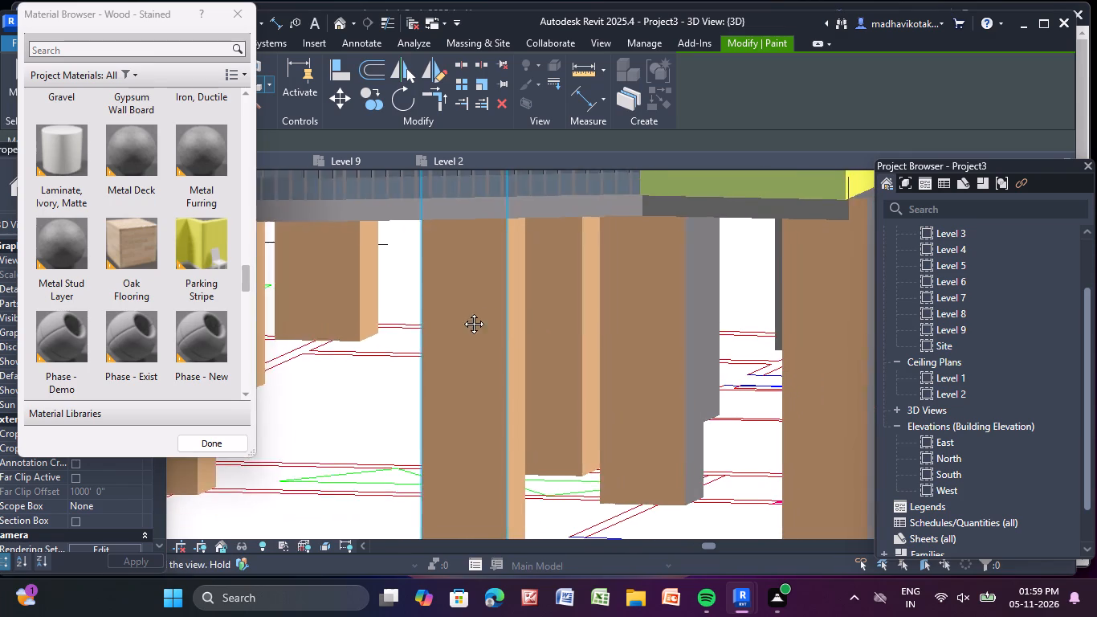
pyautogui.moveTo(462, 312); pyautogui.dragTo(342, 311, button='middle')
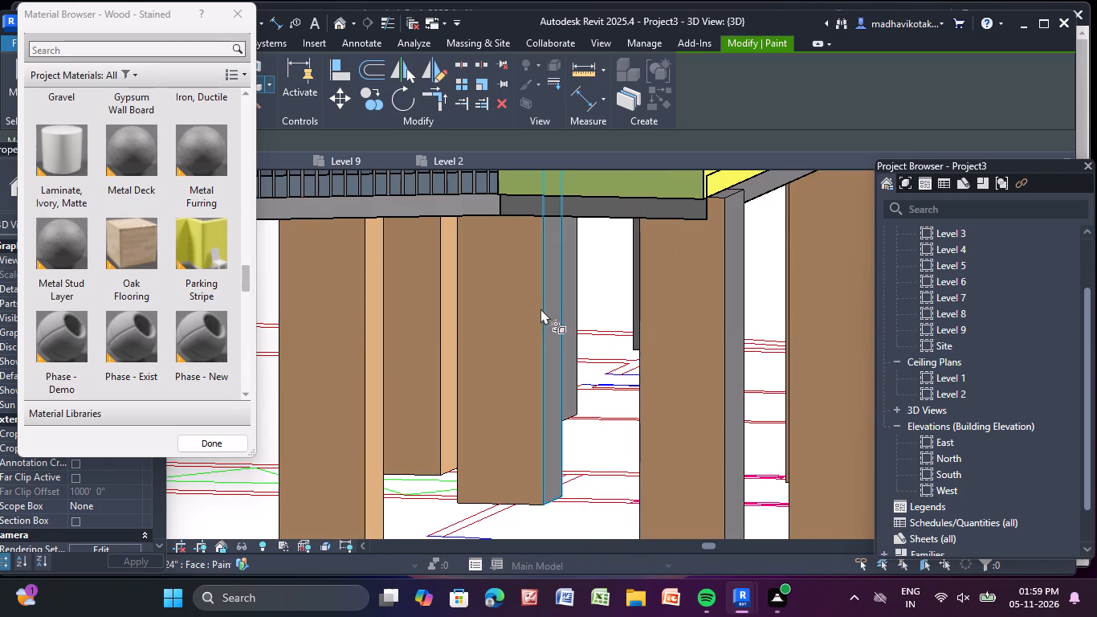
pyautogui.scroll(5, 540, 308)
pyautogui.click(560, 303)
pyautogui.click(599, 236)
# Paint the side faces of the green block's corner column and the two columns beyond it with Wood - Stained.
pyautogui.scroll(-6, 599, 236)
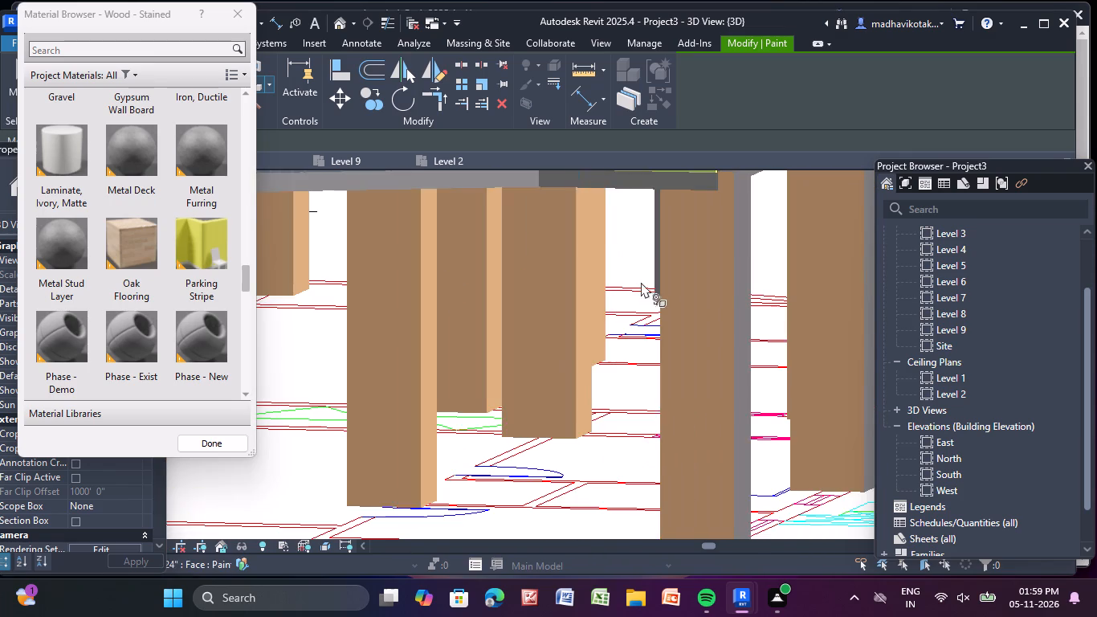
pyautogui.scroll(5, 748, 321)
pyautogui.doubleClick(747, 321)
pyautogui.scroll(-4, 741, 321)
pyautogui.scroll(4, 741, 321)
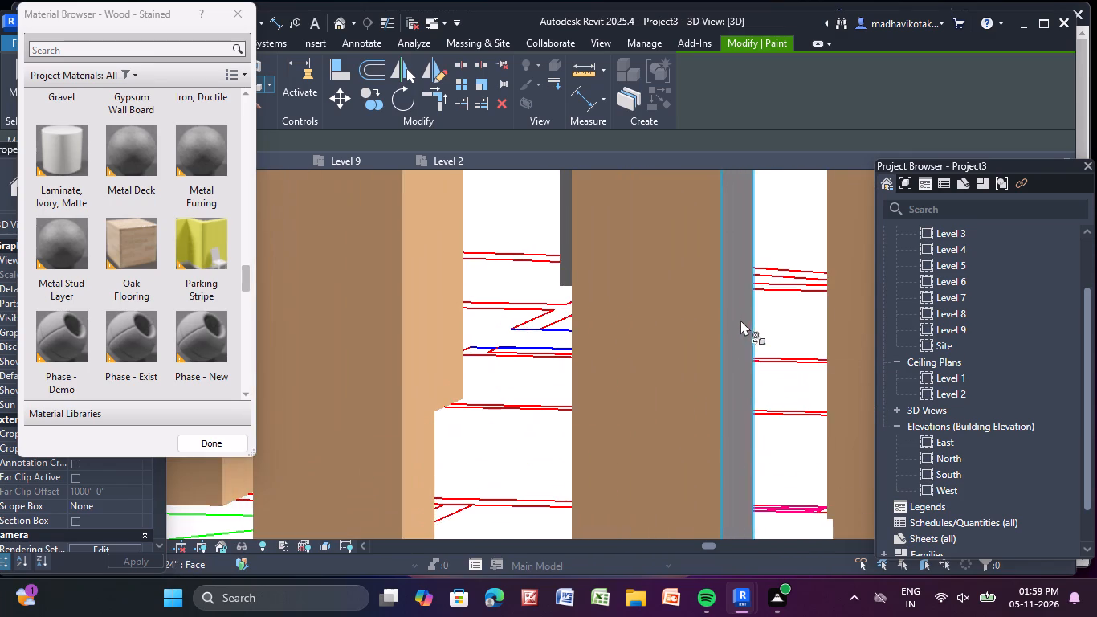
pyautogui.click(740, 320)
pyautogui.scroll(-5, 740, 320)
pyautogui.moveTo(740, 320); pyautogui.dragTo(384, 278, button='middle')
pyautogui.scroll(5, 630, 273)
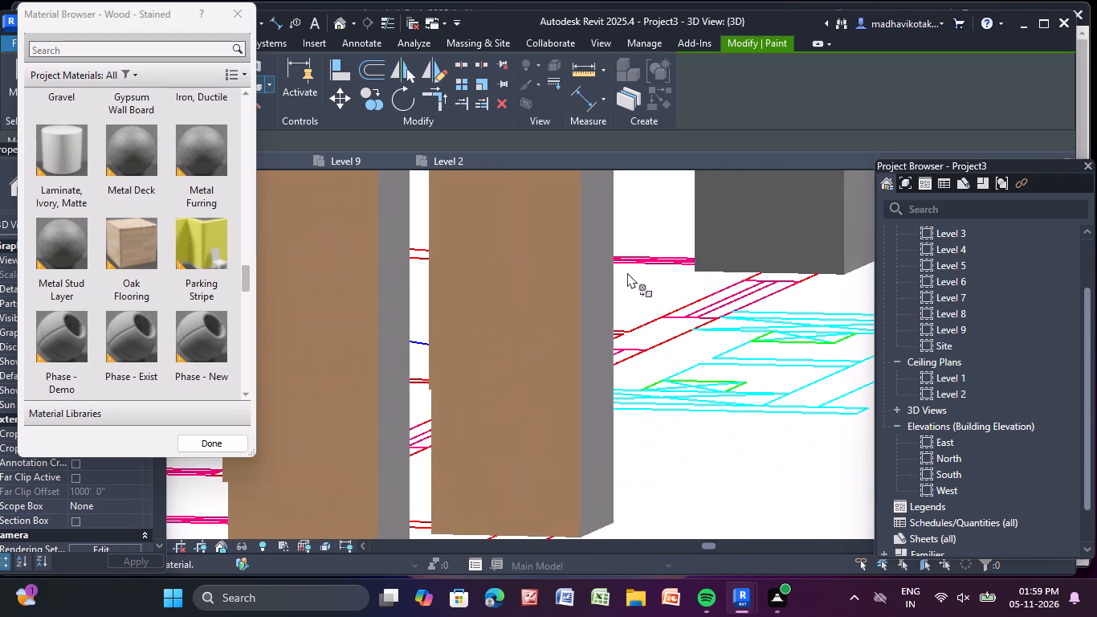
pyautogui.click(401, 266)
pyautogui.click(604, 260)
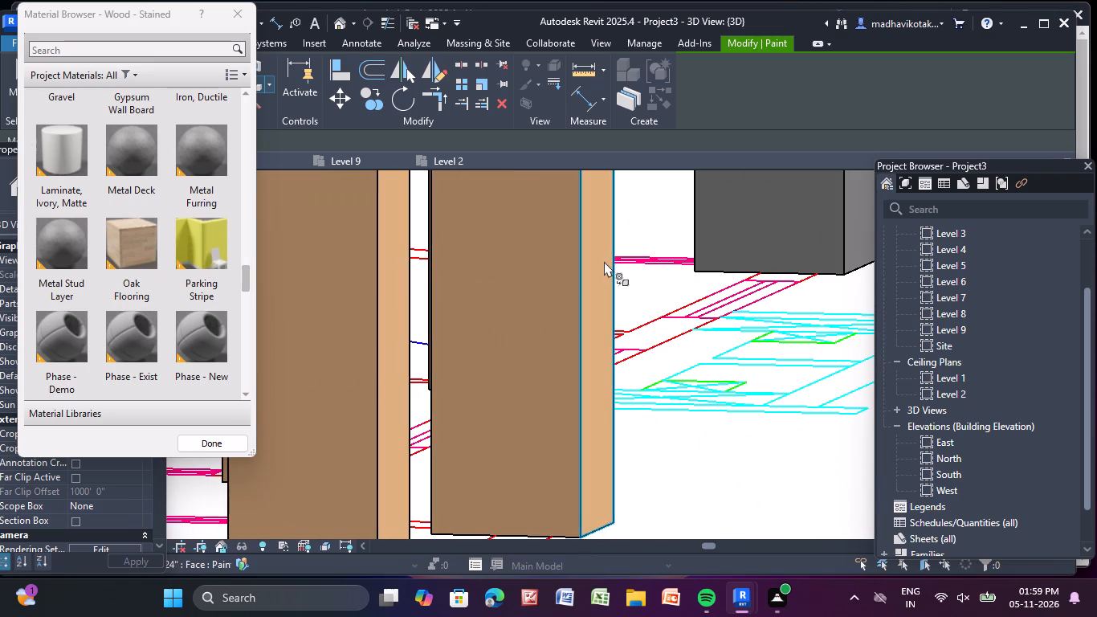
# Paint the front and side faces of the last grey column at the far end of the row with Wood - Stained.
pyautogui.scroll(-4, 604, 261)
pyautogui.moveTo(601, 262); pyautogui.dragTo(507, 369, button='middle')
pyautogui.click(634, 251)
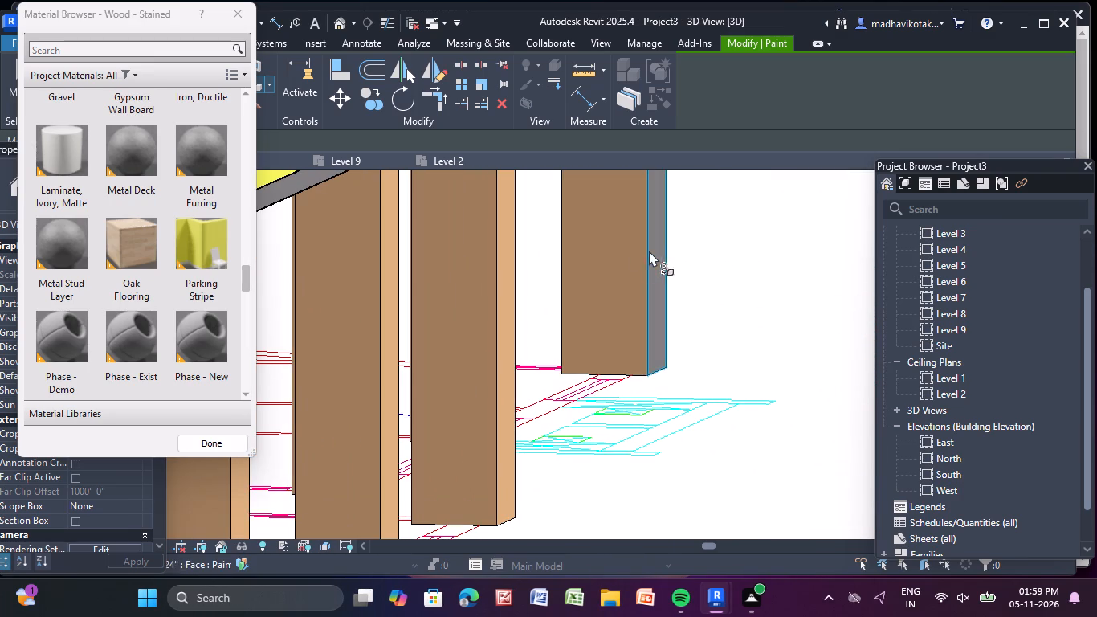
pyautogui.click(659, 251)
# Paint the slab edge beneath the green wall and the adjoining yellow side wall with its edge beam with Wood - Stained.
pyautogui.scroll(-1, 634, 276)
pyautogui.moveTo(635, 287); pyautogui.dragTo(929, 379, button='middle')
pyautogui.scroll(2, 416, 206)
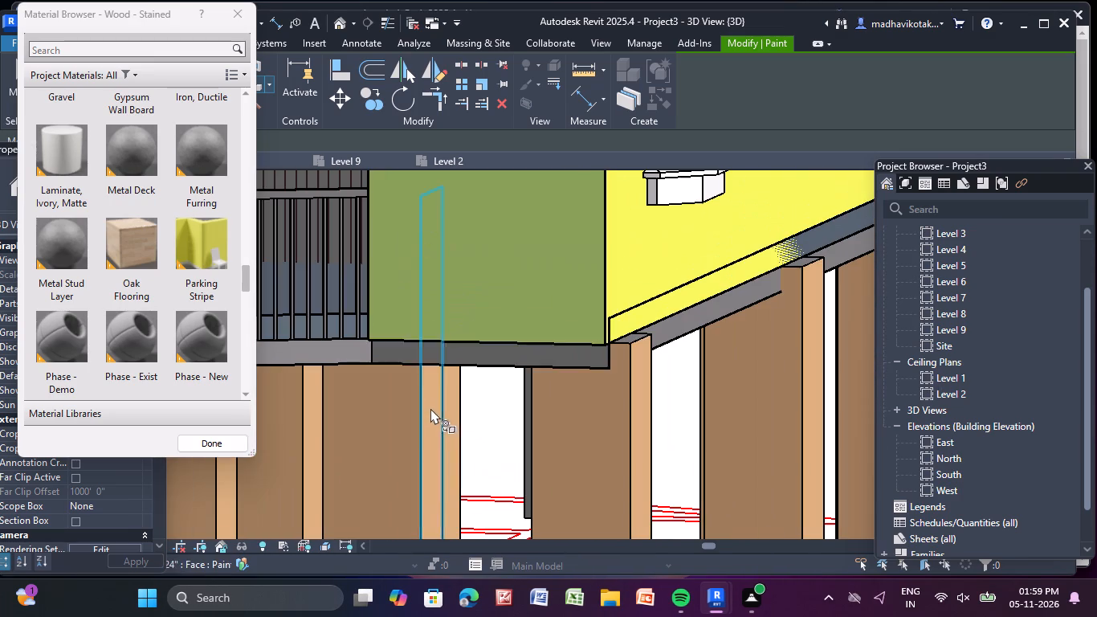
pyautogui.click(513, 350)
pyautogui.click(687, 313)
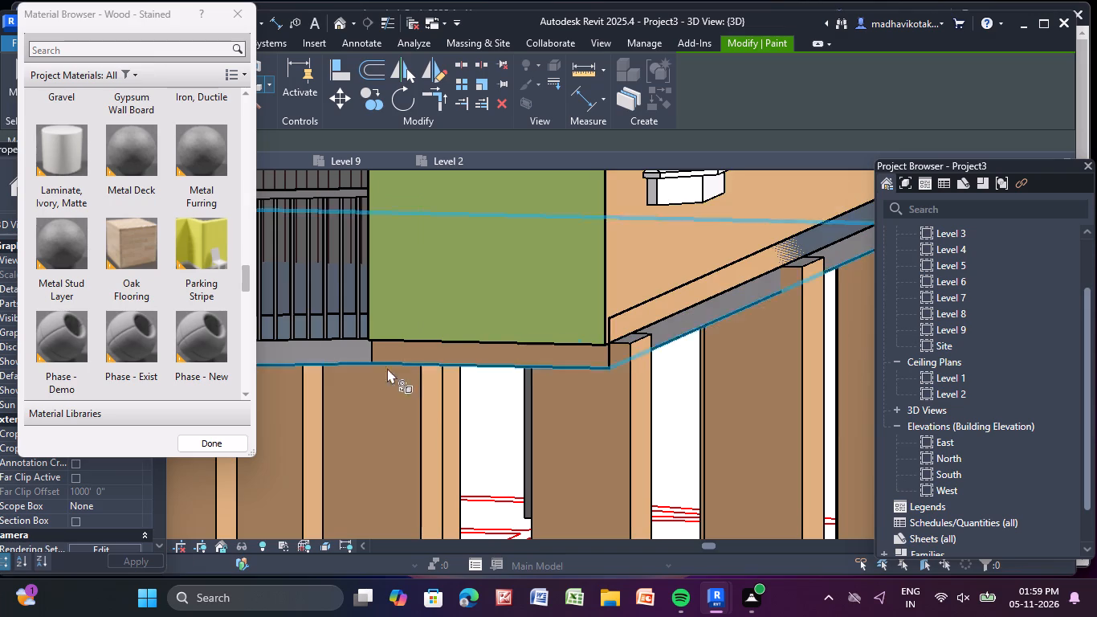
pyautogui.scroll(5, 636, 340)
pyautogui.click(664, 328)
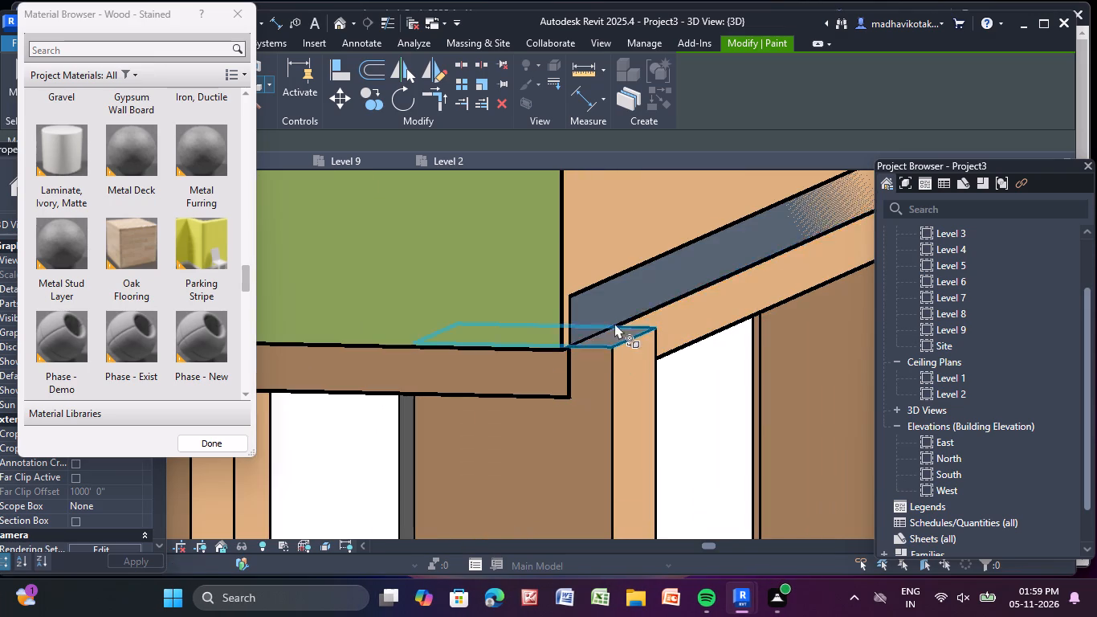
# Paint the dark strip above the side edge beam and the top of the corner column with Wood - Stained.
pyautogui.scroll(4, 611, 326)
pyautogui.click(589, 297)
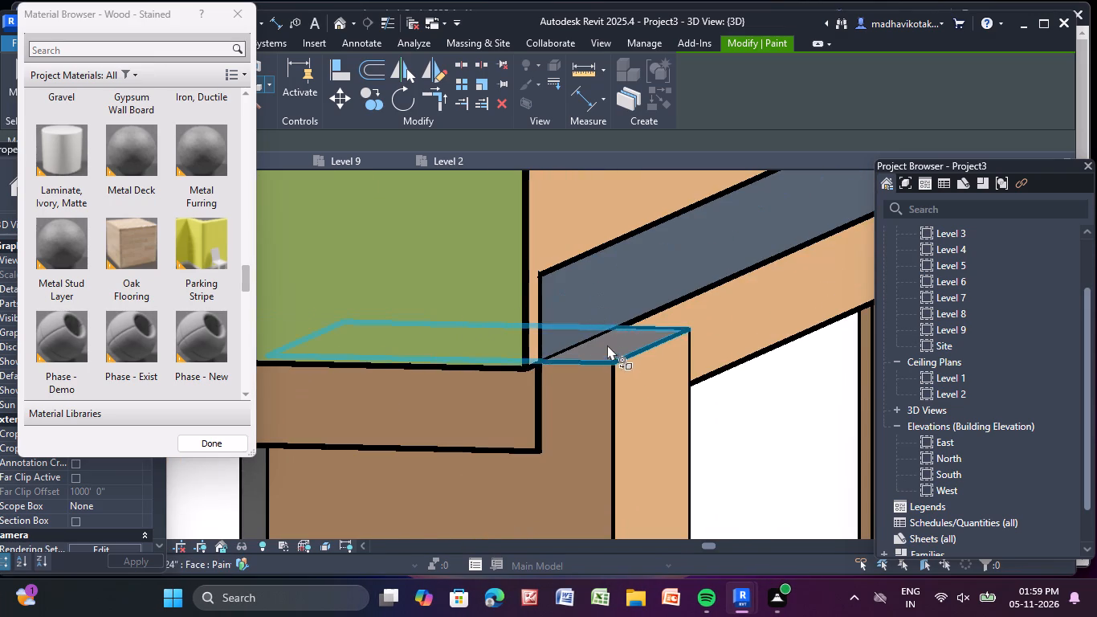
pyautogui.middleClick(607, 345)
pyautogui.scroll(4, 607, 345)
pyautogui.click(599, 349)
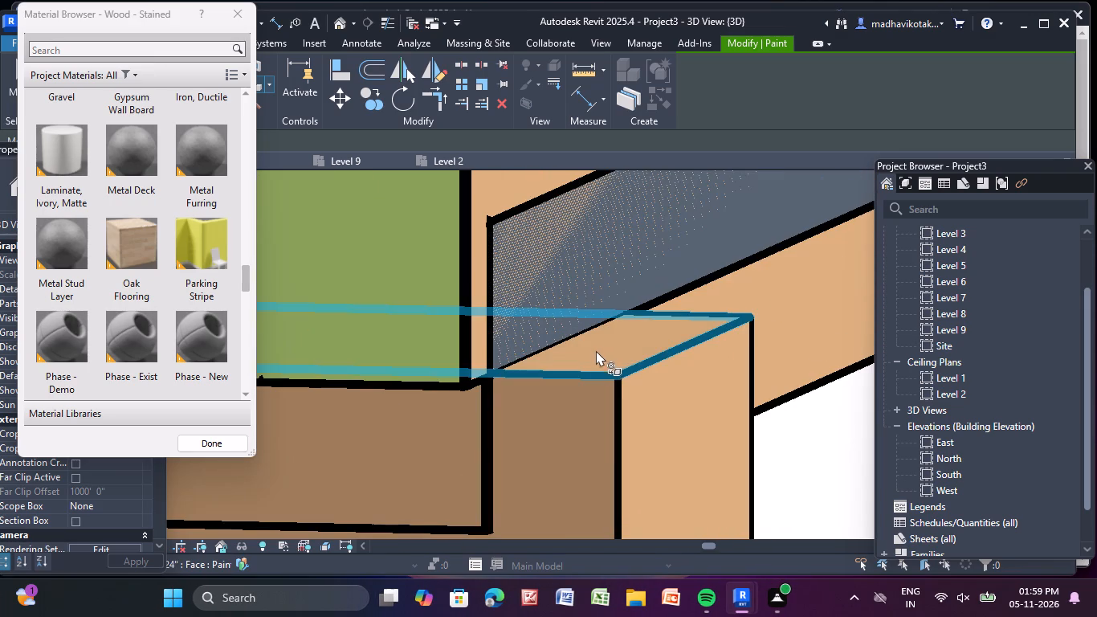
# Paint the straight and curved slab edges of the lowest balcony above the columns with Wood - Stained.
pyautogui.scroll(-12, 550, 314)
pyautogui.scroll(-2, 675, 368)
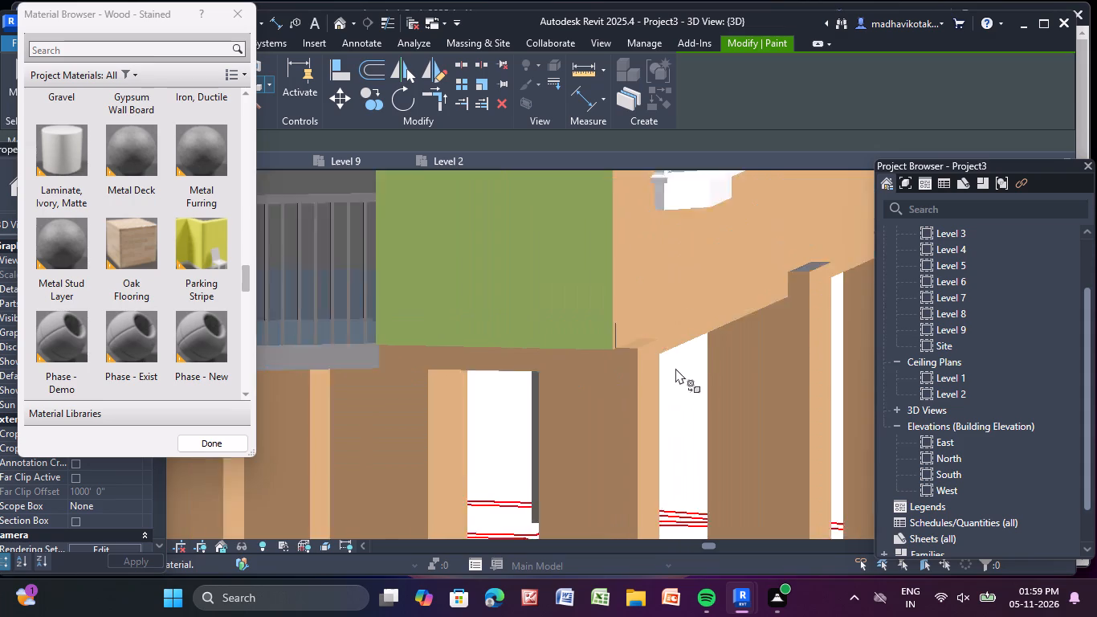
pyautogui.scroll(-4, 675, 368)
pyautogui.moveTo(683, 410); pyautogui.dragTo(1004, 407, button='middle')
pyautogui.scroll(2, 553, 378)
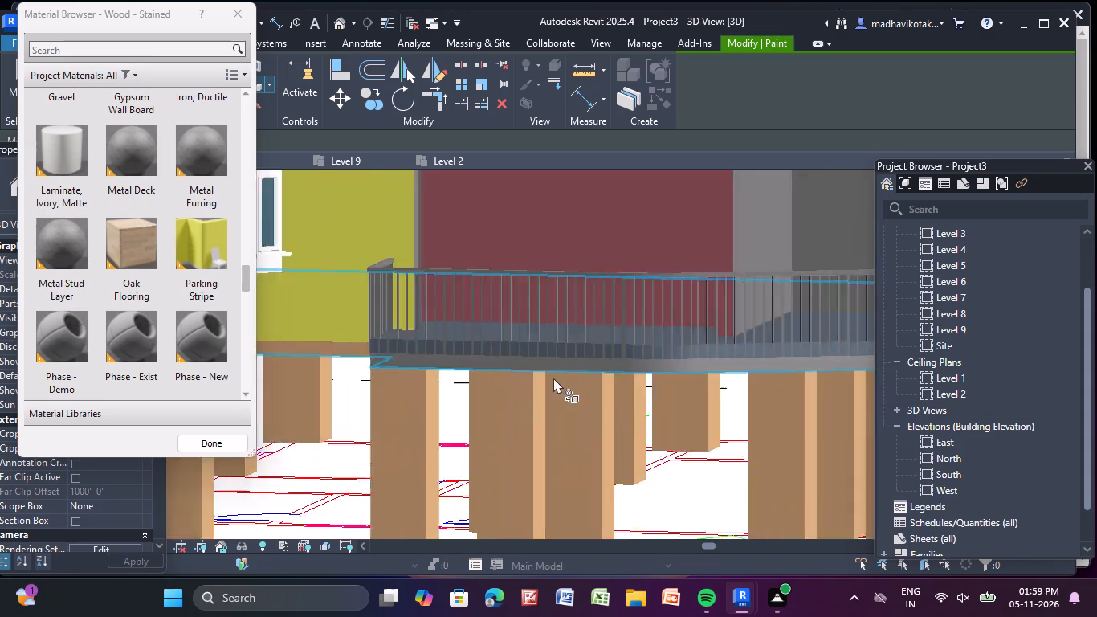
pyautogui.scroll(3, 553, 378)
pyautogui.click(645, 357)
pyautogui.click(731, 359)
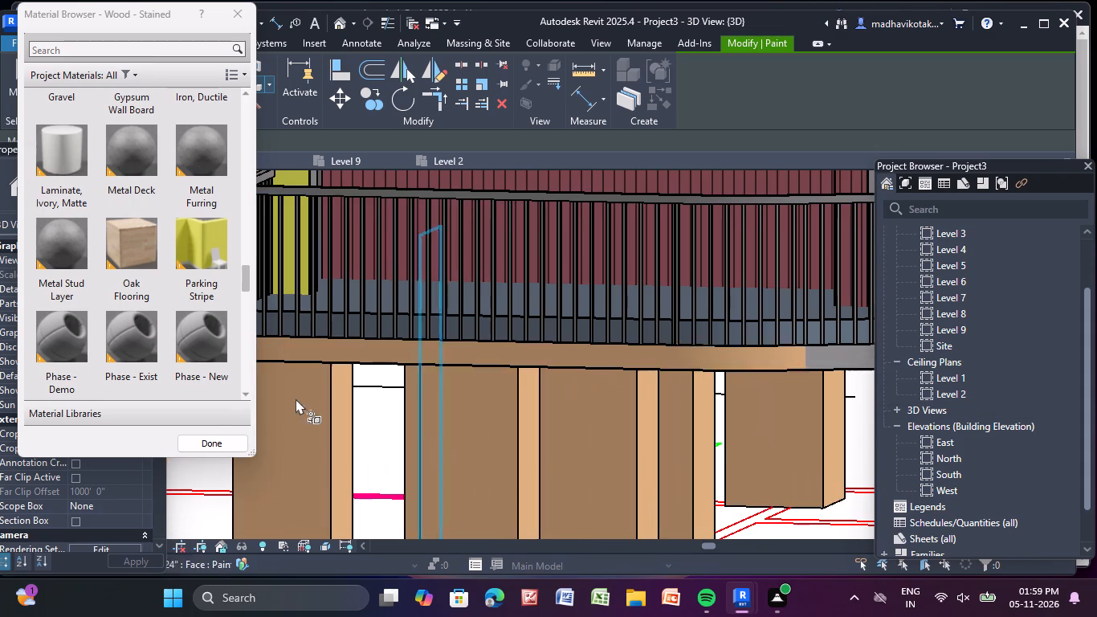
pyautogui.moveTo(296, 398); pyautogui.dragTo(189, 431, button='middle')
pyautogui.moveTo(189, 431); pyautogui.dragTo(290, 426, button='middle')
pyautogui.click(754, 388)
# Paint the straight and curved slab edges of the balcony one floor above the lowest one with Wood - Stained.
pyautogui.scroll(-8, 750, 384)
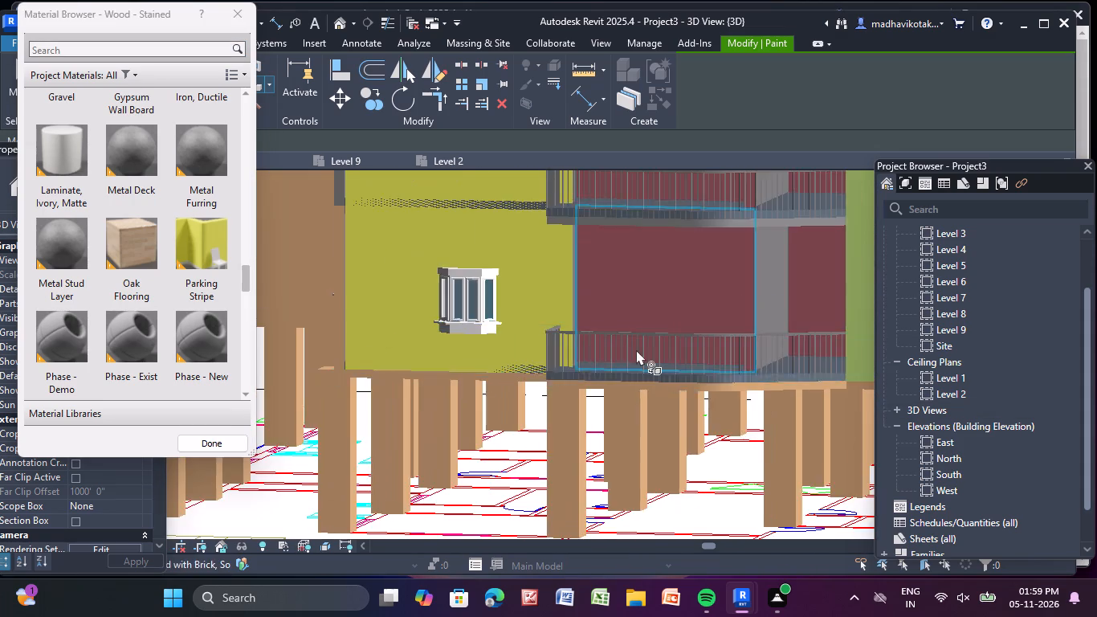
pyautogui.moveTo(634, 354); pyautogui.dragTo(606, 472, button='middle')
pyautogui.scroll(9, 598, 316)
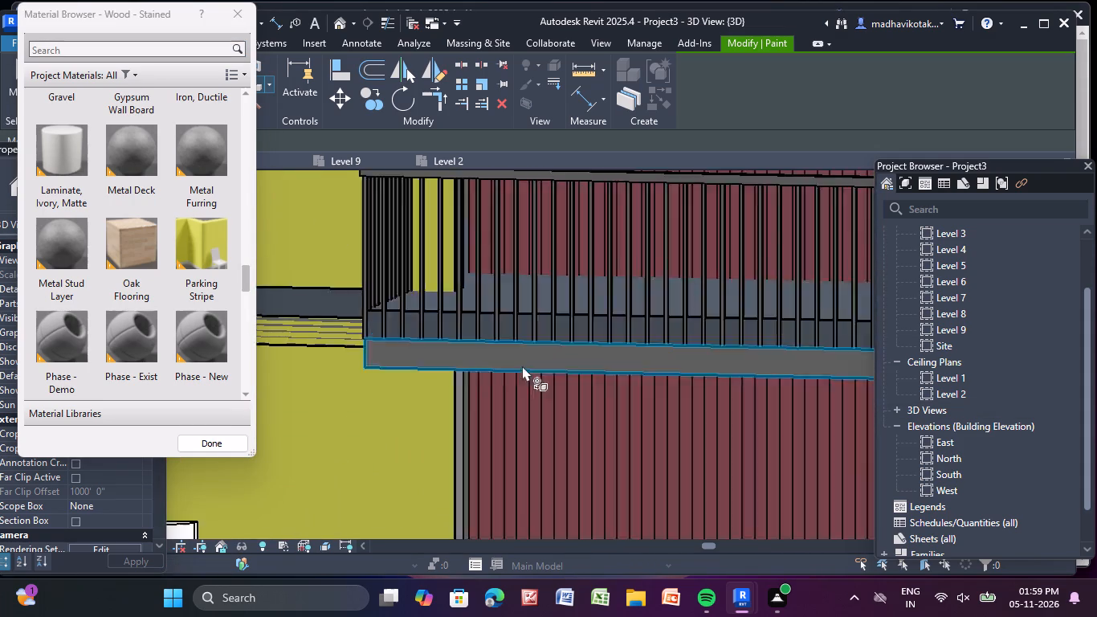
pyautogui.click(533, 366)
pyautogui.click(537, 362)
pyautogui.moveTo(533, 362); pyautogui.dragTo(425, 390, button='middle')
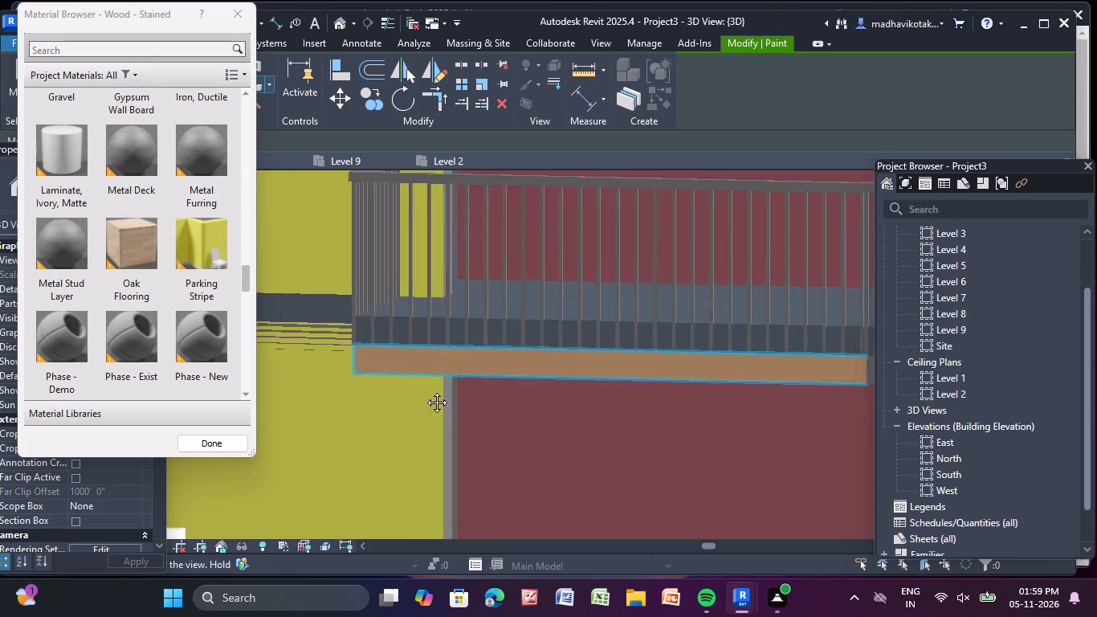
pyautogui.moveTo(425, 390); pyautogui.dragTo(0, 403, button='middle')
pyautogui.click(402, 402)
pyautogui.click(528, 407)
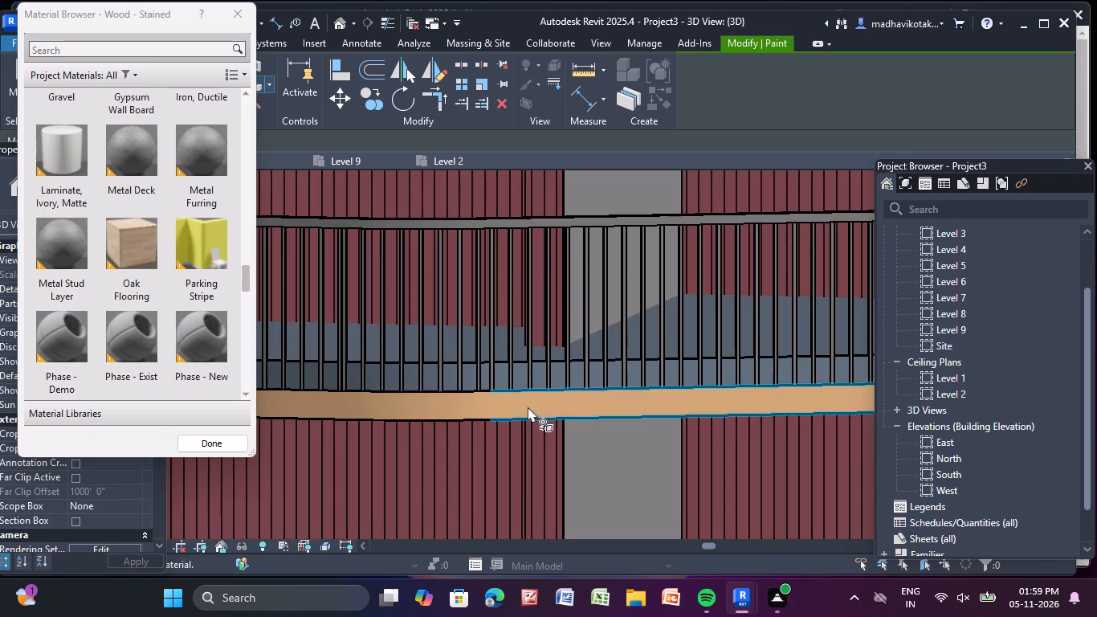
# Paint the slab edge of the next balcony up in front of the red brick wall with Wood - Stained.
pyautogui.scroll(-6, 532, 405)
pyautogui.moveTo(533, 405); pyautogui.dragTo(700, 542, button='middle')
pyautogui.moveTo(569, 402); pyautogui.dragTo(544, 523, button='middle')
pyautogui.scroll(1, 495, 386)
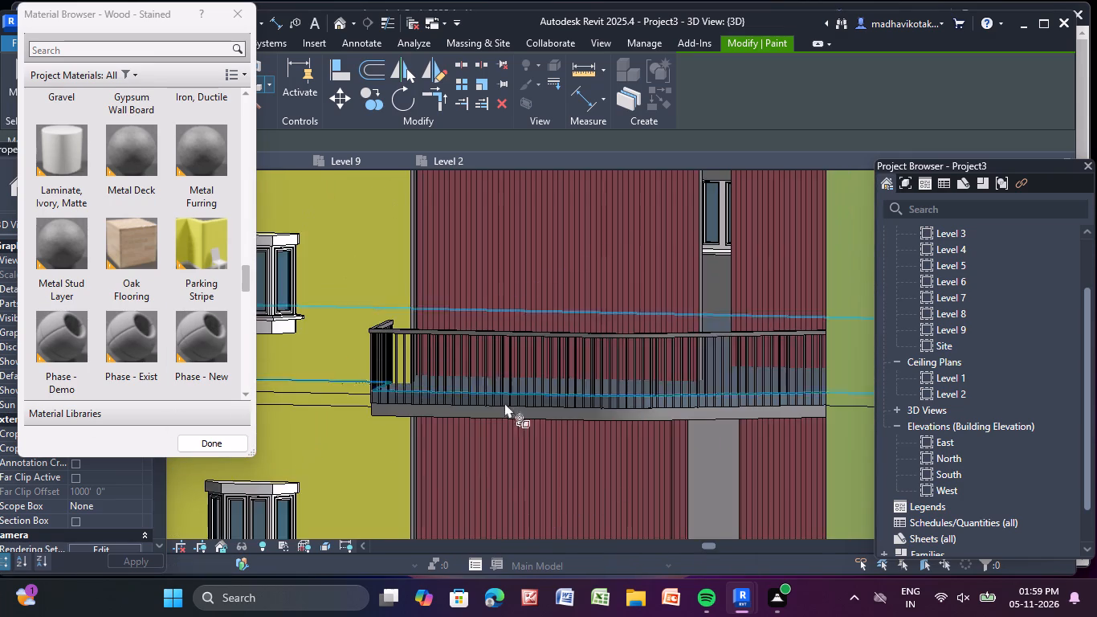
pyautogui.scroll(2, 504, 402)
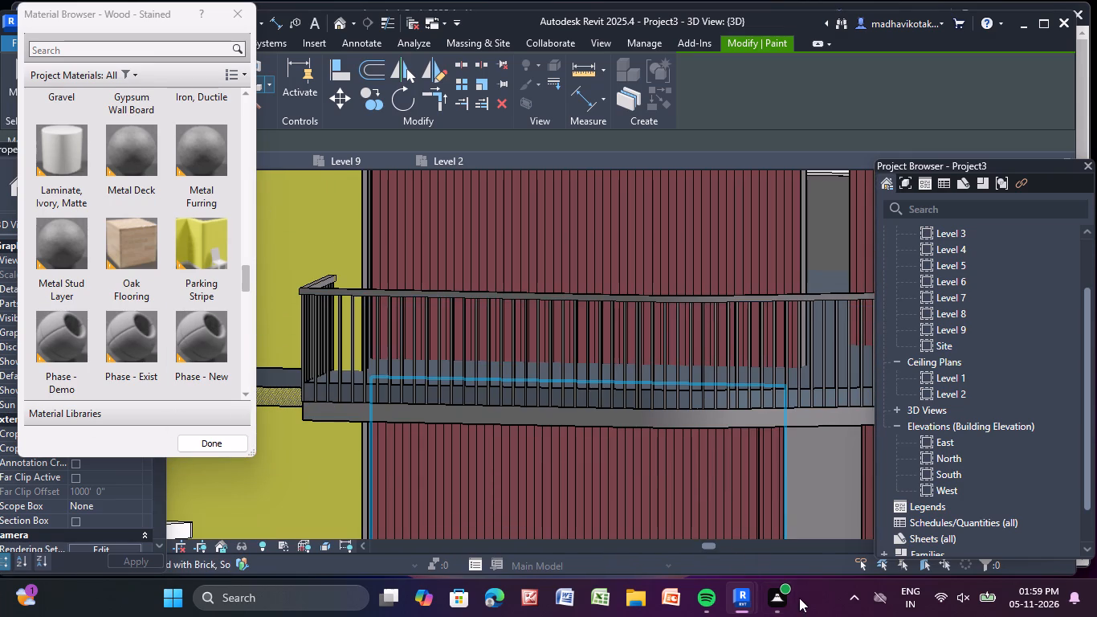
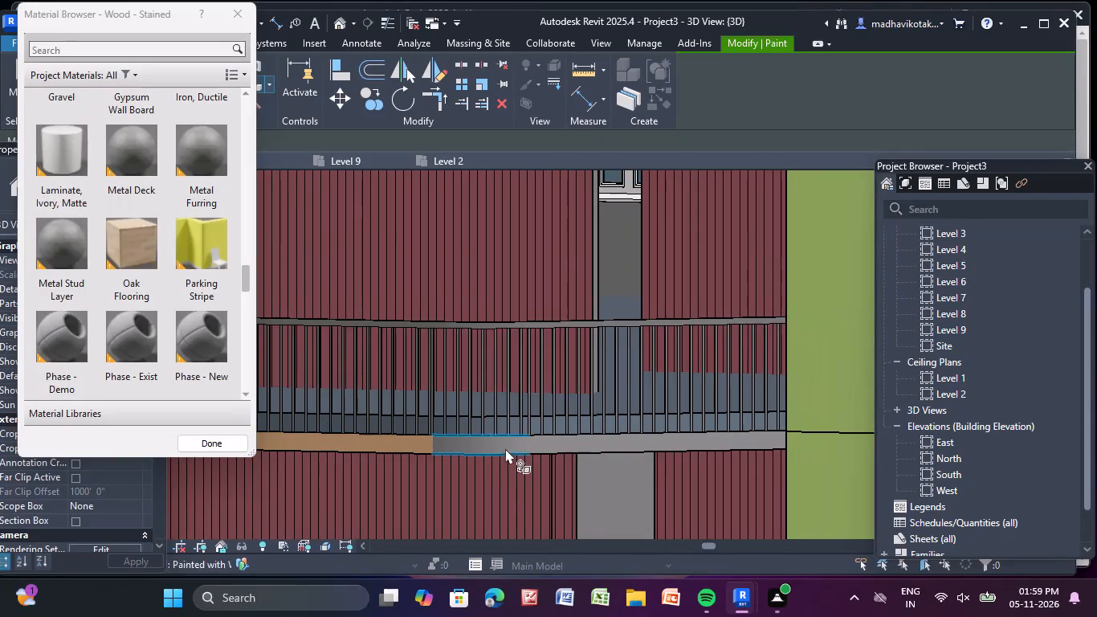
# Paint the remaining unpainted segments of the balcony slab's front edge with Wood - Stained.
pyautogui.click(507, 449)
pyautogui.click(555, 436)
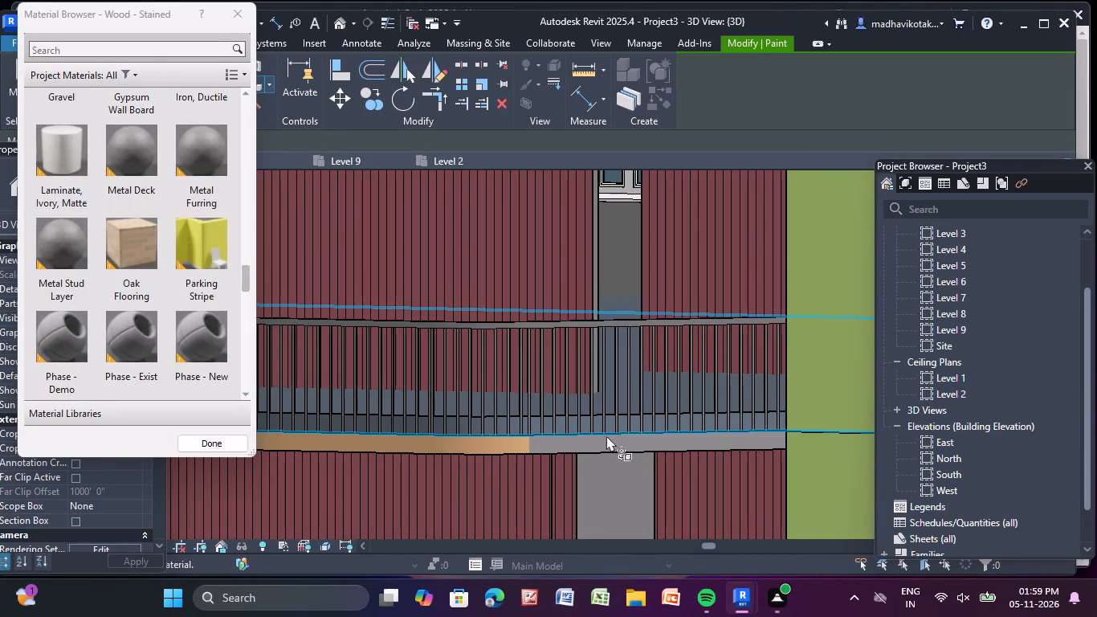
pyautogui.click(606, 435)
pyautogui.doubleClick(600, 439)
pyautogui.tripleClick(597, 447)
pyautogui.click(591, 445)
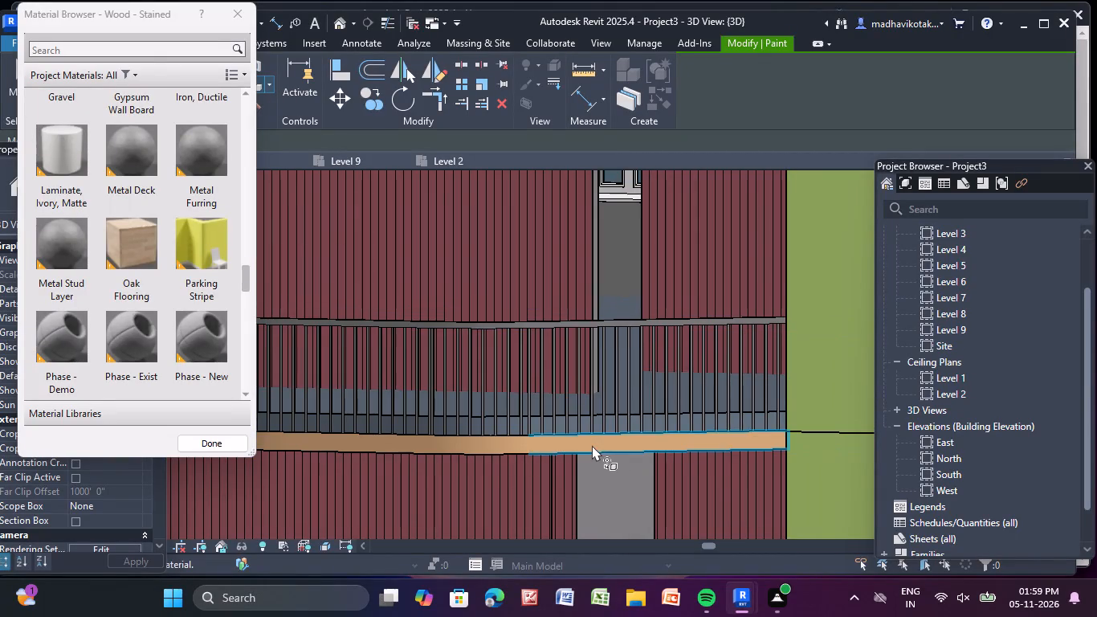
# Paint all front edge segments of the balcony slab one floor up with Wood - Stained.
pyautogui.scroll(-5, 589, 386)
pyautogui.moveTo(462, 319); pyautogui.dragTo(445, 455, button='middle')
pyautogui.scroll(11, 264, 246)
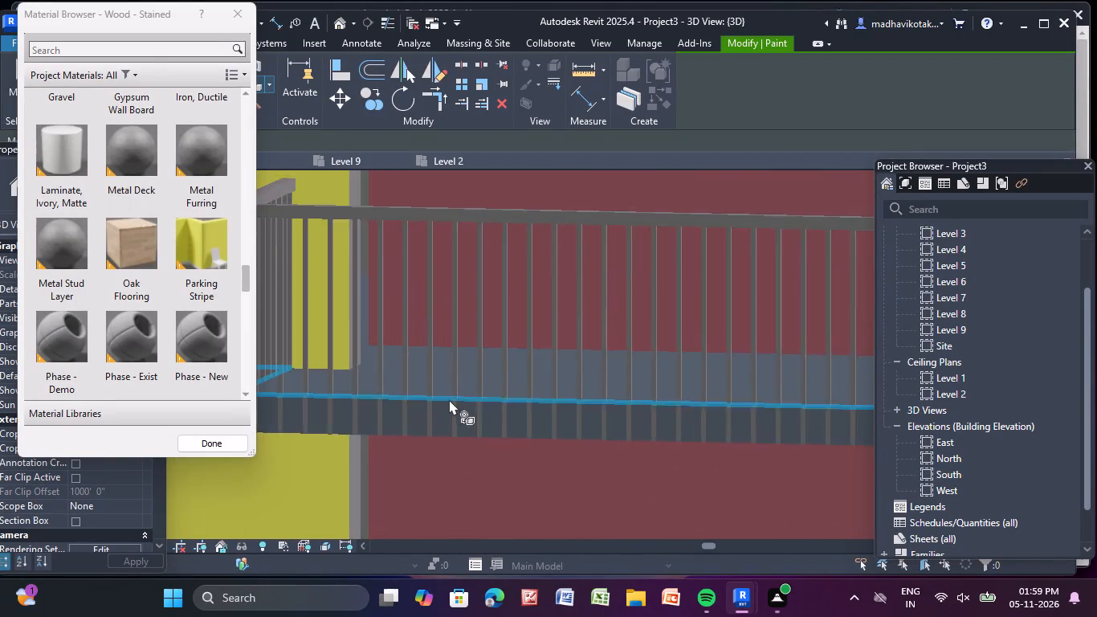
pyautogui.scroll(4, 449, 399)
pyautogui.click(474, 426)
pyautogui.scroll(-6, 492, 403)
pyautogui.scroll(-5, 610, 376)
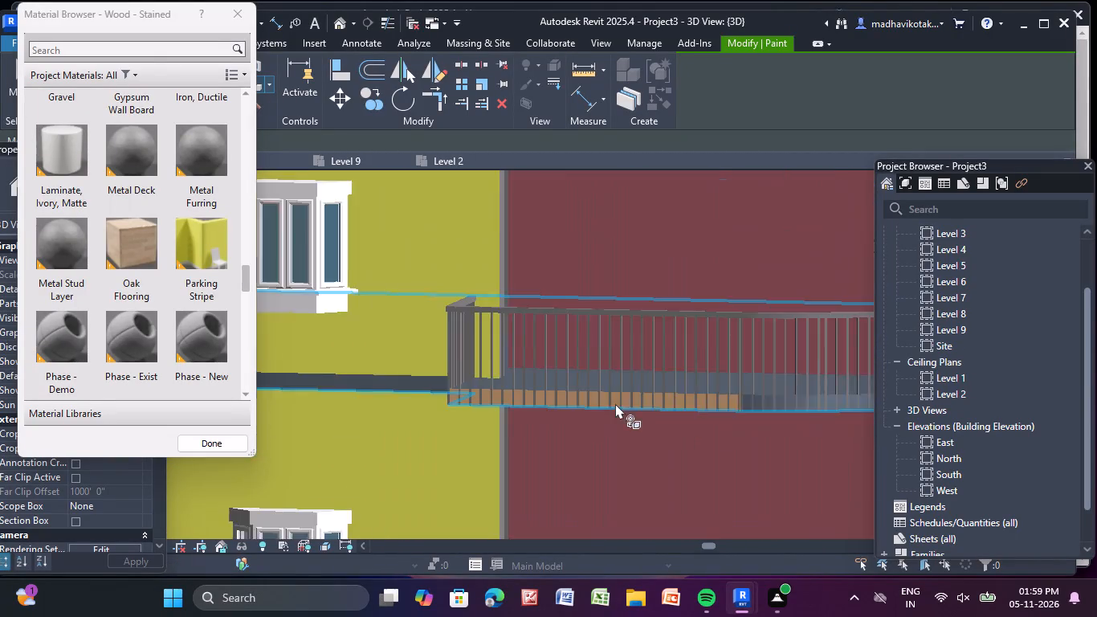
pyautogui.moveTo(607, 403); pyautogui.dragTo(256, 405, button='middle')
pyautogui.scroll(4, 466, 398)
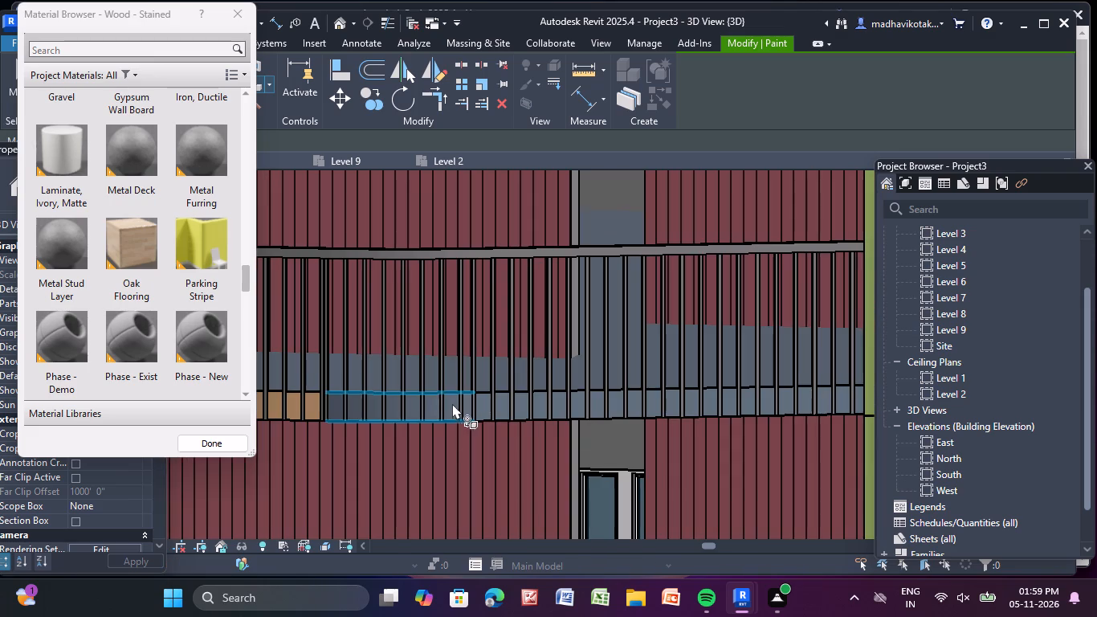
pyautogui.click(450, 404)
pyautogui.click(539, 406)
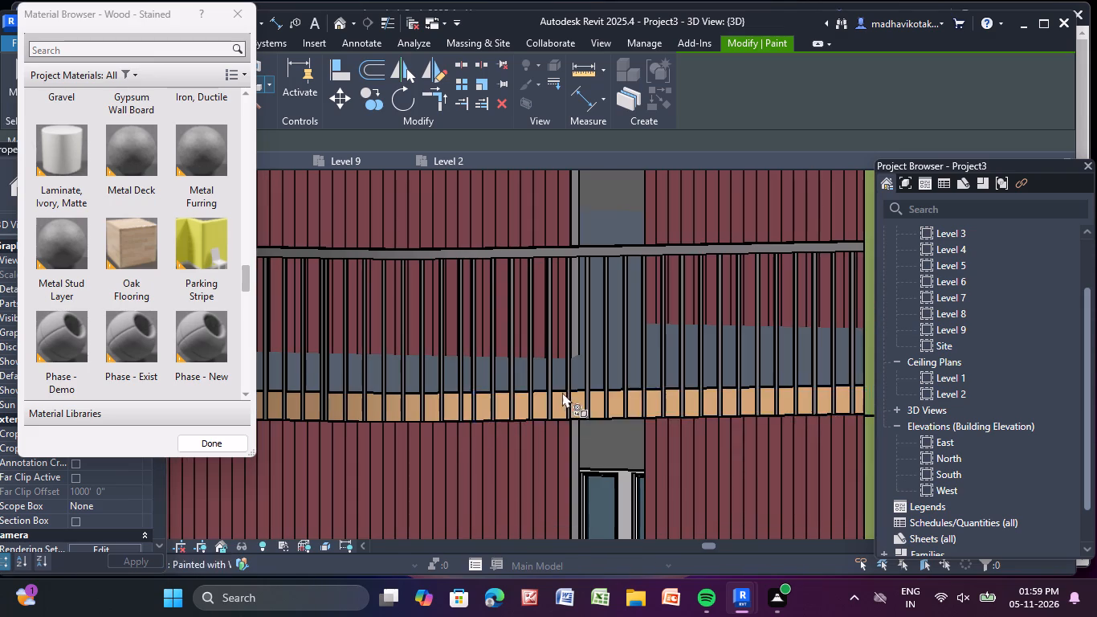
# Paint the narrow grey vertical wall faces between the yellow wall and the red brick wall below the next balcony with Wood - Stained.
pyautogui.scroll(-7, 563, 392)
pyautogui.scroll(-3, 405, 329)
pyautogui.moveTo(447, 387); pyautogui.dragTo(551, 488, button='middle')
pyautogui.scroll(12, 409, 338)
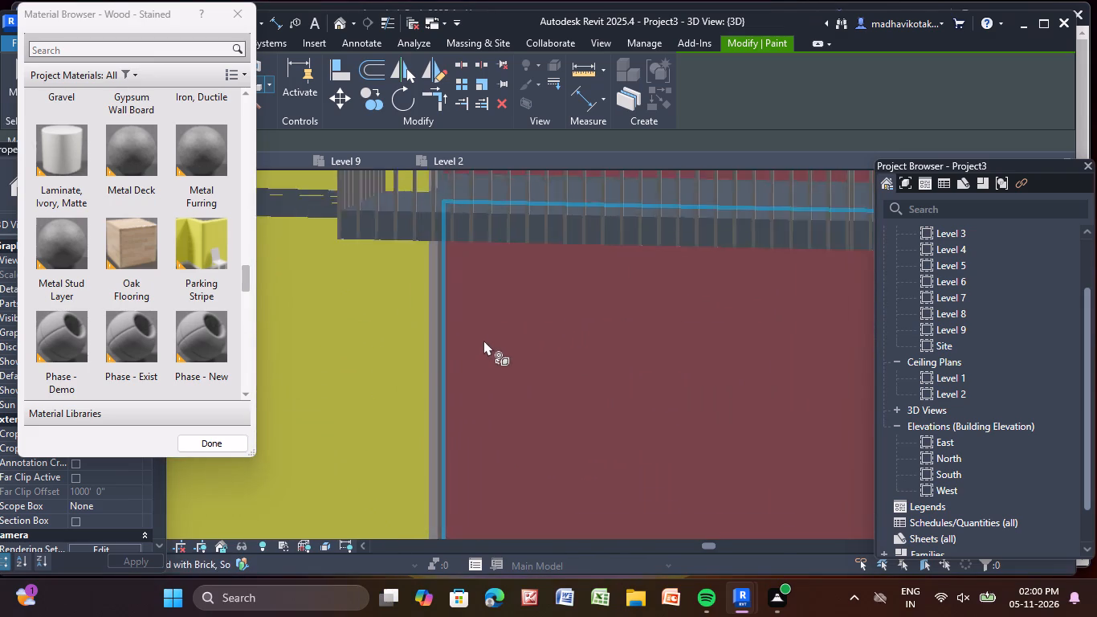
pyautogui.scroll(3, 483, 340)
pyautogui.moveTo(428, 265); pyautogui.dragTo(899, 616, button='middle')
pyautogui.scroll(4, 799, 480)
pyautogui.moveTo(761, 468); pyautogui.dragTo(560, 310, button='middle')
pyautogui.scroll(-5, 518, 268)
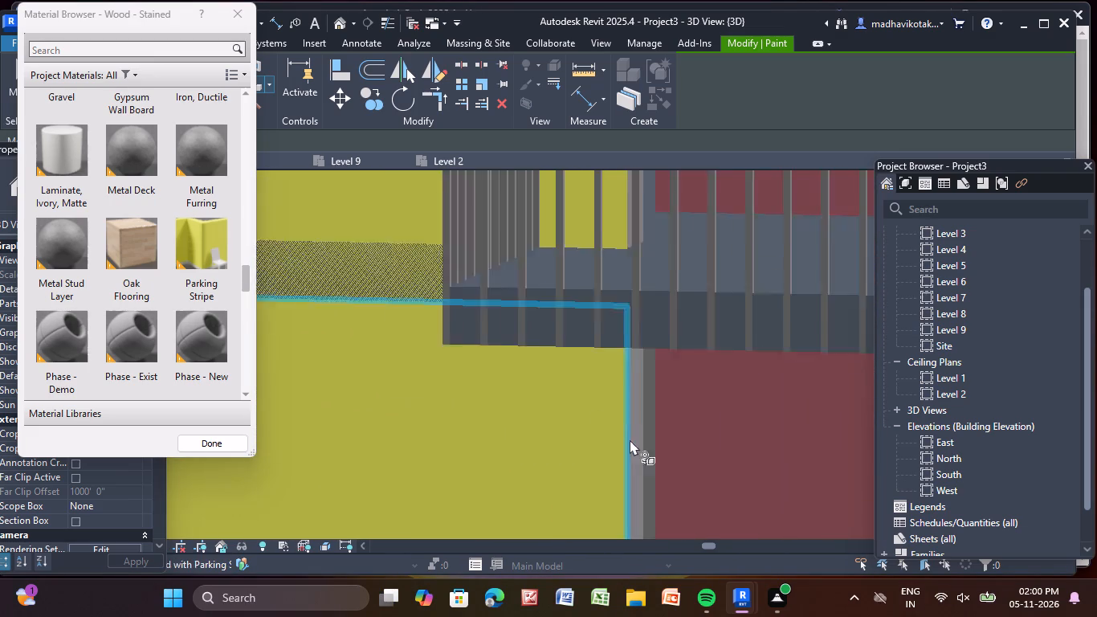
pyautogui.moveTo(635, 441); pyautogui.dragTo(494, 297, button='middle')
pyautogui.scroll(4, 485, 283)
pyautogui.click(499, 314)
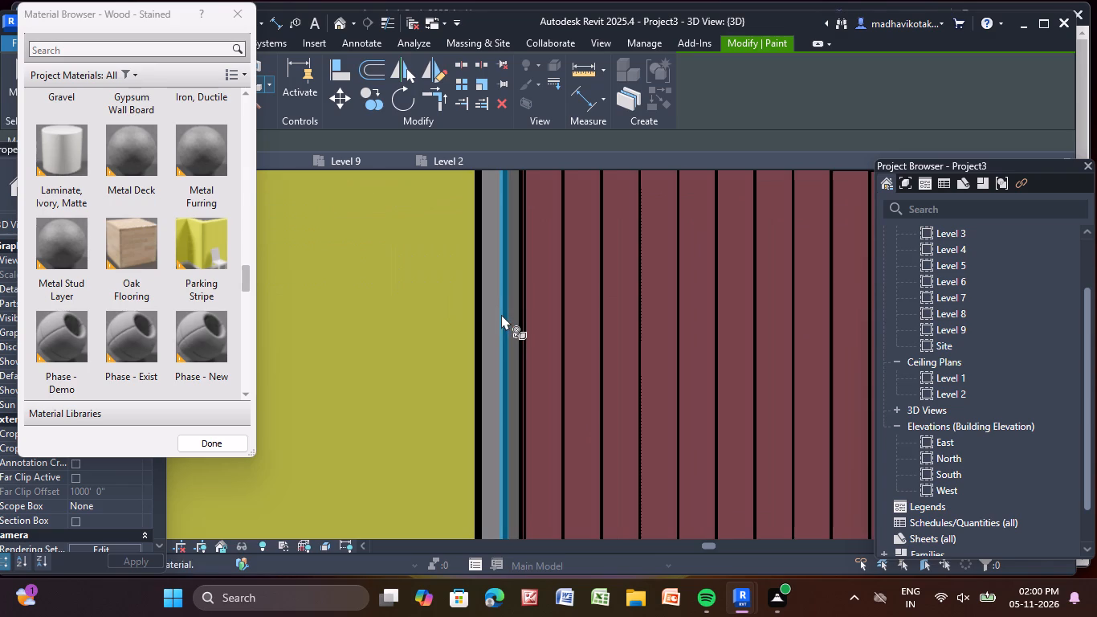
pyautogui.click(491, 313)
pyautogui.click(515, 304)
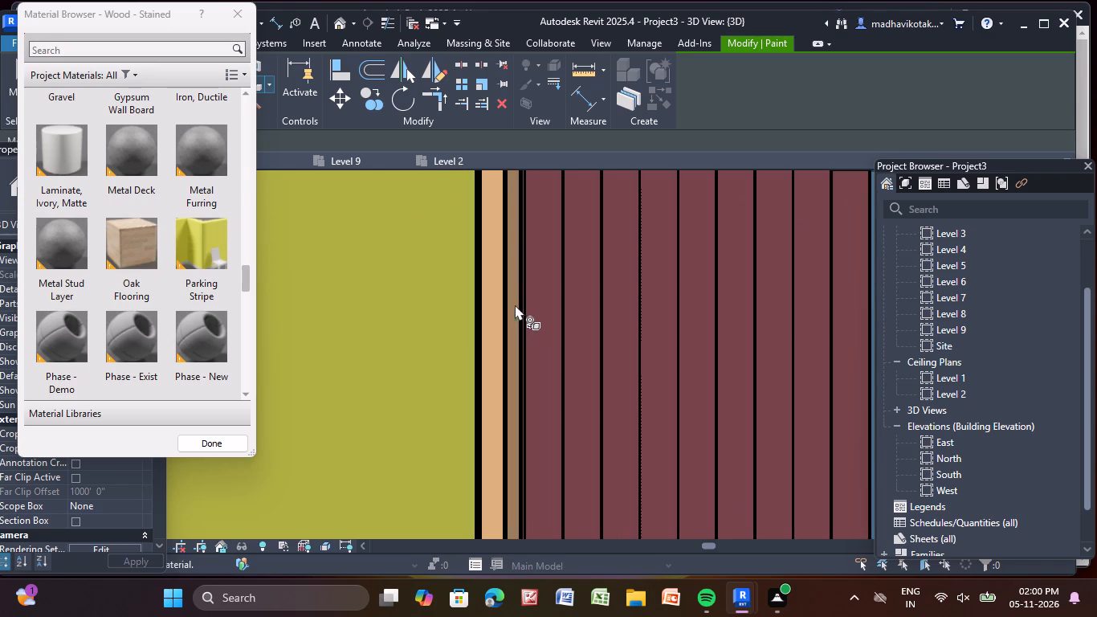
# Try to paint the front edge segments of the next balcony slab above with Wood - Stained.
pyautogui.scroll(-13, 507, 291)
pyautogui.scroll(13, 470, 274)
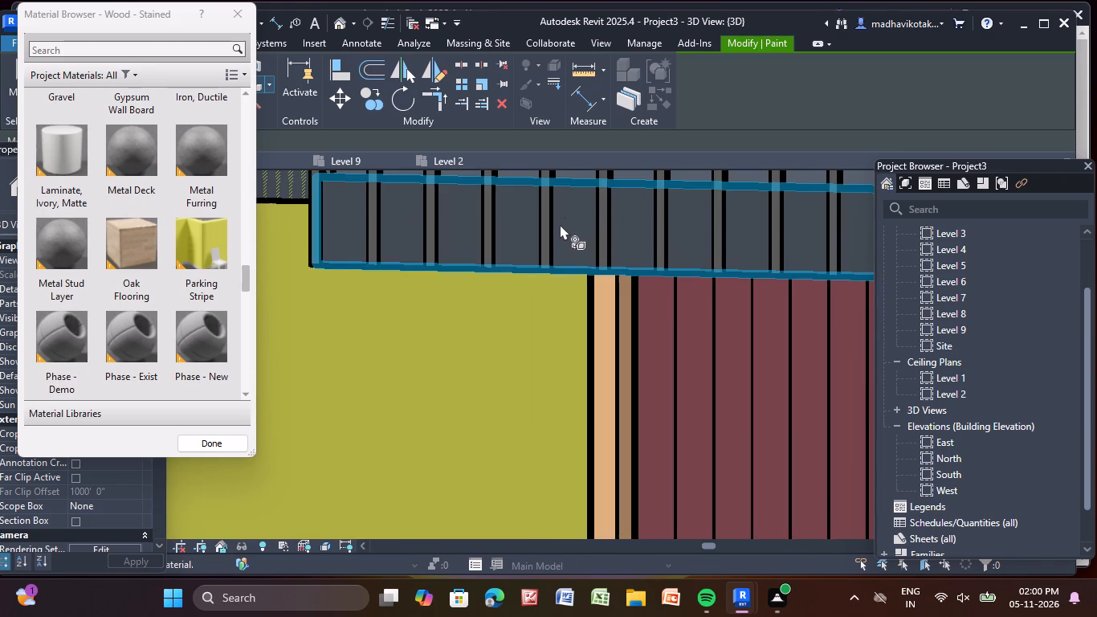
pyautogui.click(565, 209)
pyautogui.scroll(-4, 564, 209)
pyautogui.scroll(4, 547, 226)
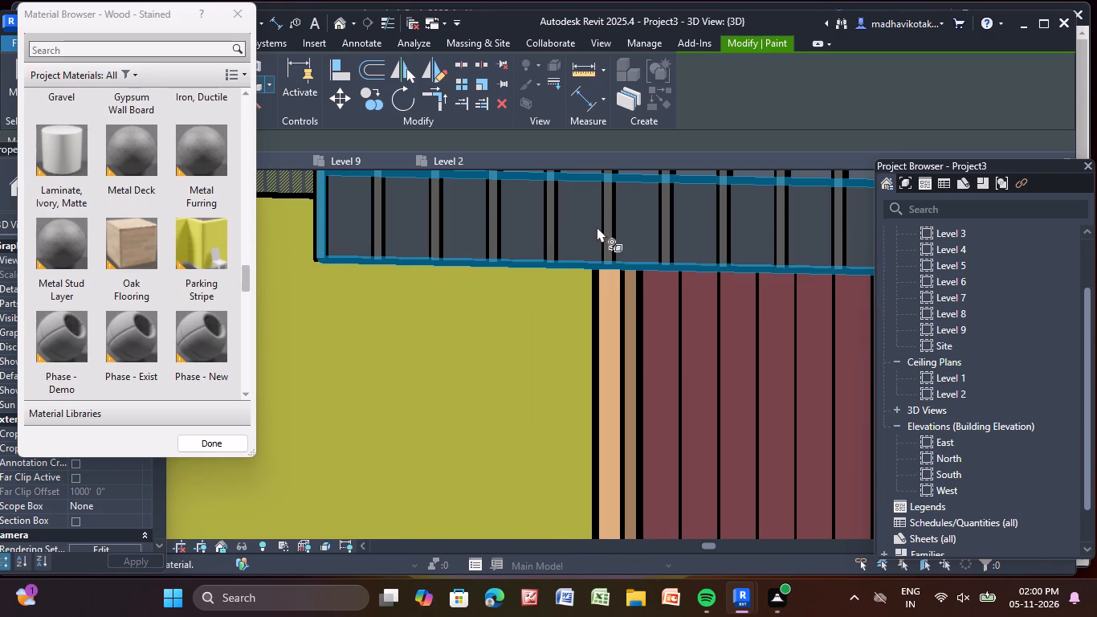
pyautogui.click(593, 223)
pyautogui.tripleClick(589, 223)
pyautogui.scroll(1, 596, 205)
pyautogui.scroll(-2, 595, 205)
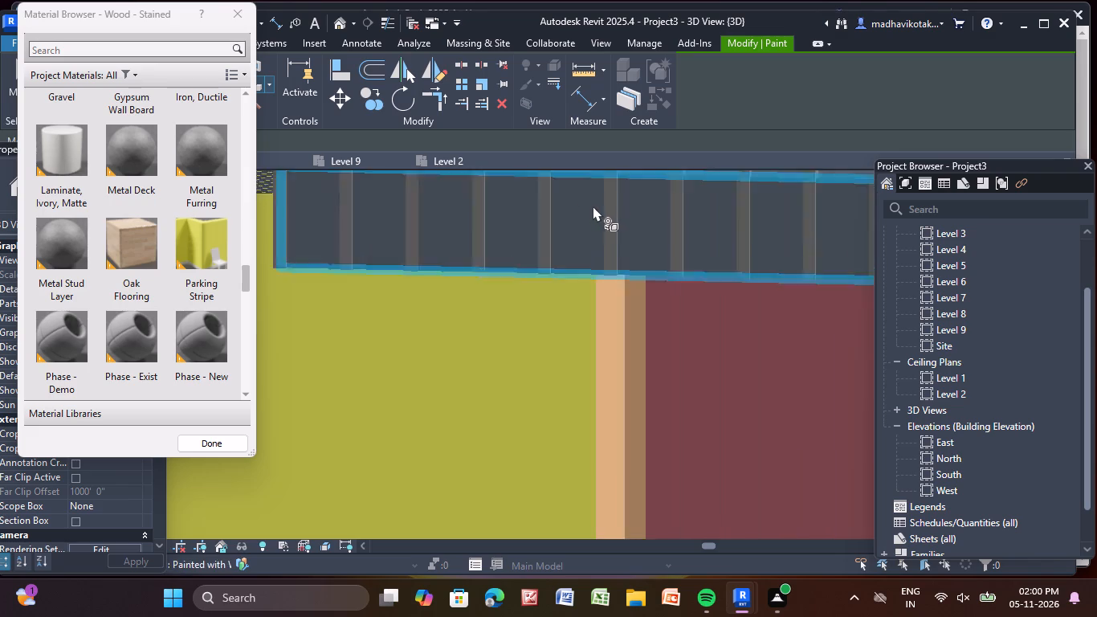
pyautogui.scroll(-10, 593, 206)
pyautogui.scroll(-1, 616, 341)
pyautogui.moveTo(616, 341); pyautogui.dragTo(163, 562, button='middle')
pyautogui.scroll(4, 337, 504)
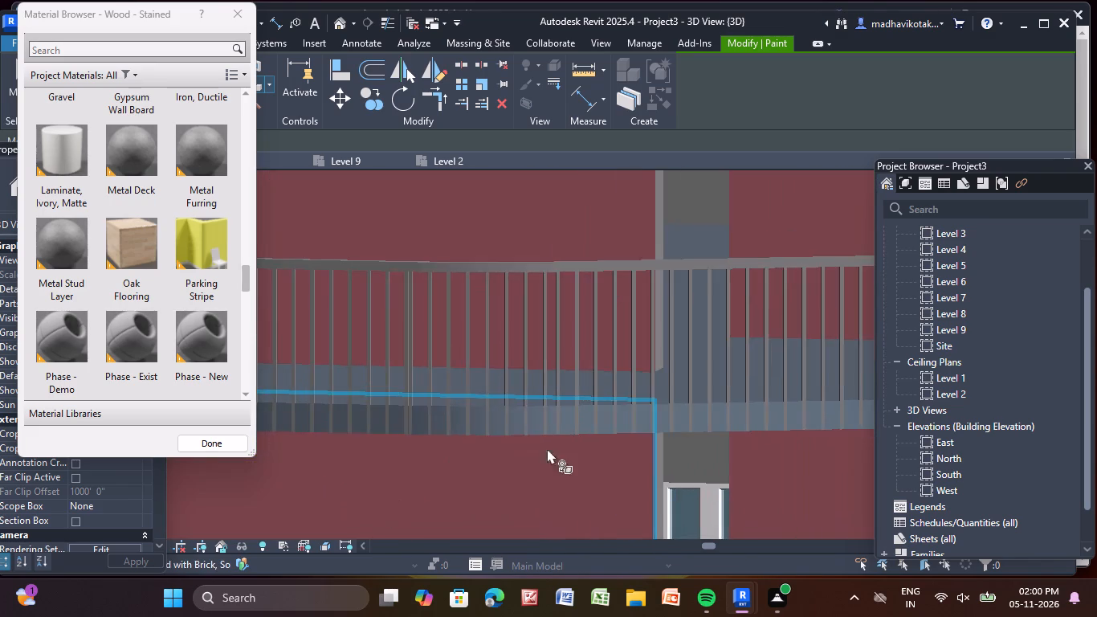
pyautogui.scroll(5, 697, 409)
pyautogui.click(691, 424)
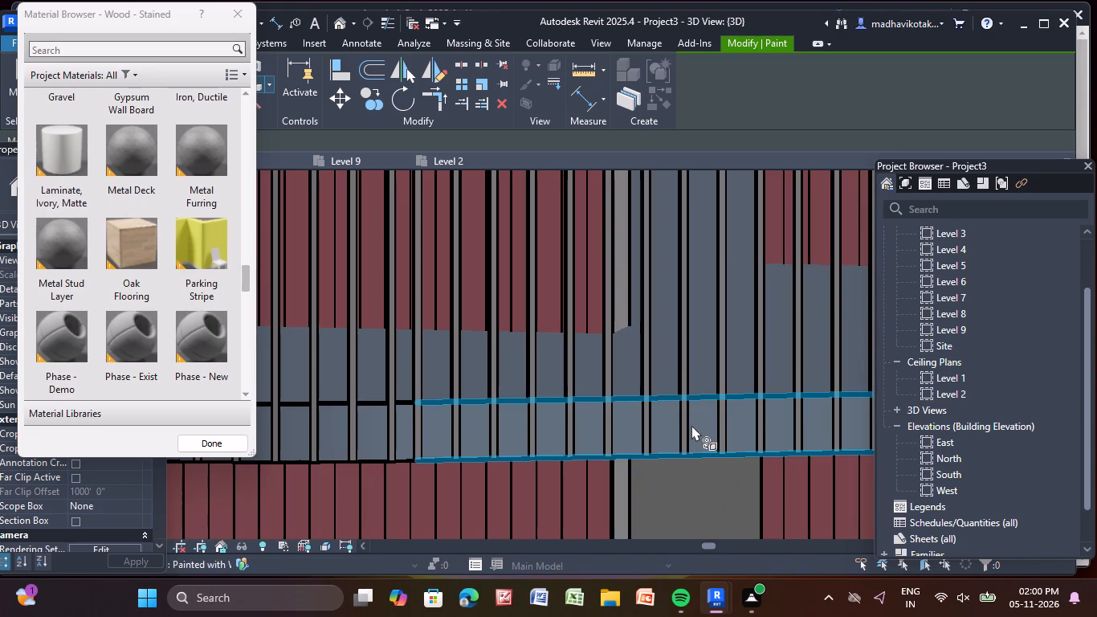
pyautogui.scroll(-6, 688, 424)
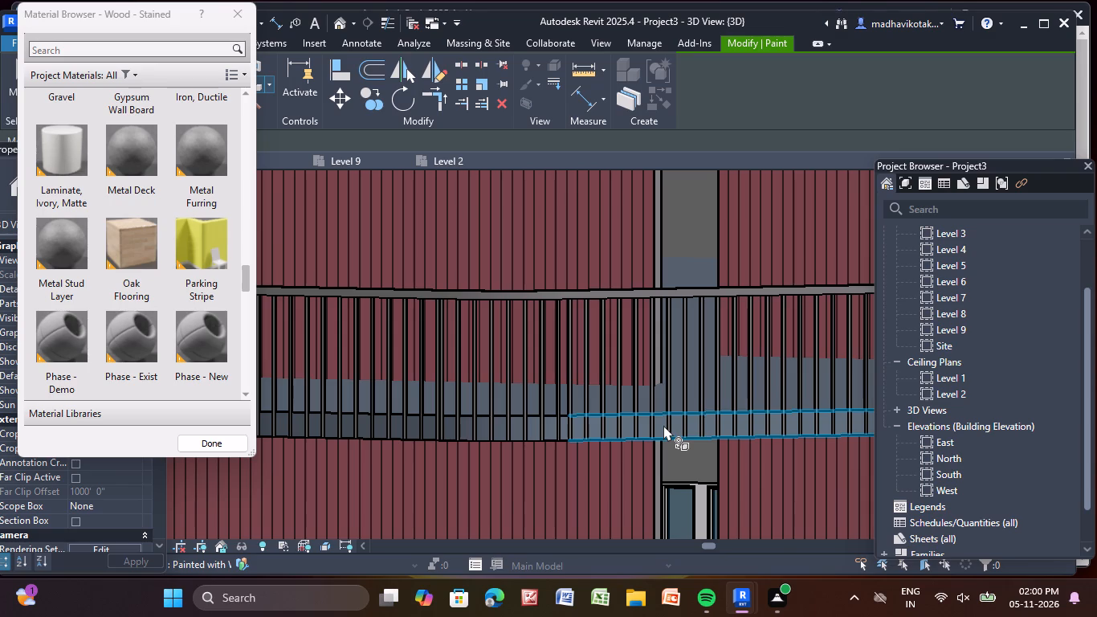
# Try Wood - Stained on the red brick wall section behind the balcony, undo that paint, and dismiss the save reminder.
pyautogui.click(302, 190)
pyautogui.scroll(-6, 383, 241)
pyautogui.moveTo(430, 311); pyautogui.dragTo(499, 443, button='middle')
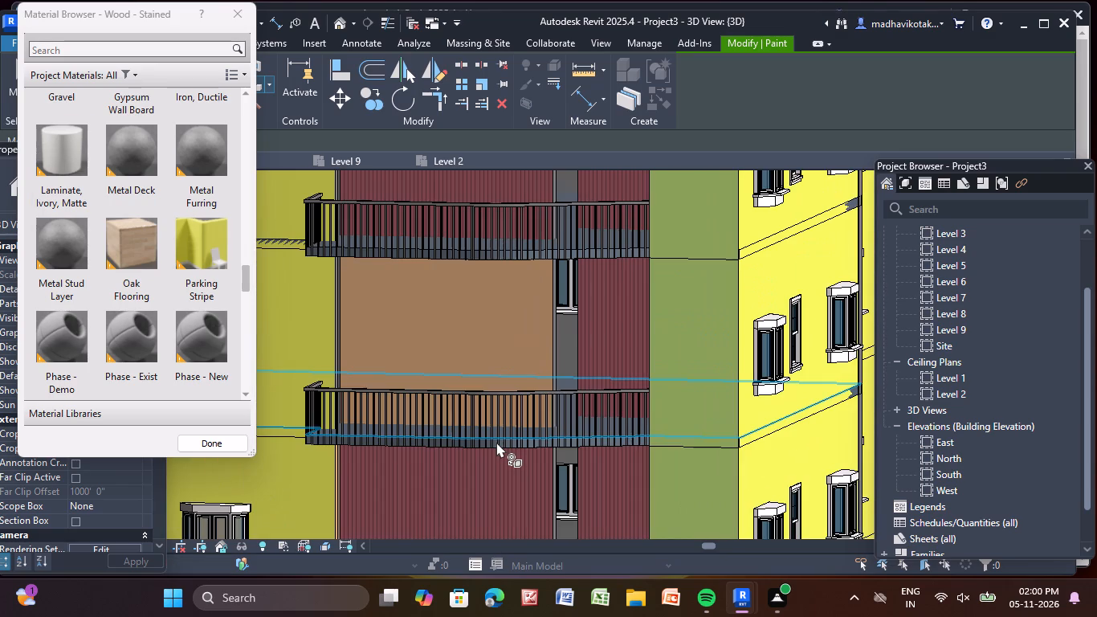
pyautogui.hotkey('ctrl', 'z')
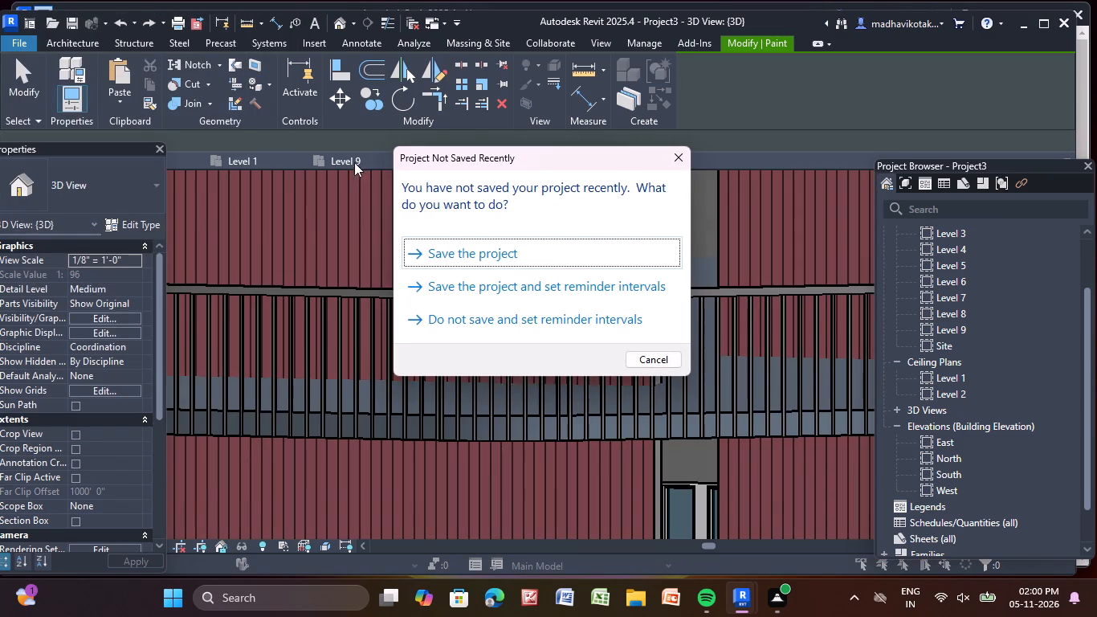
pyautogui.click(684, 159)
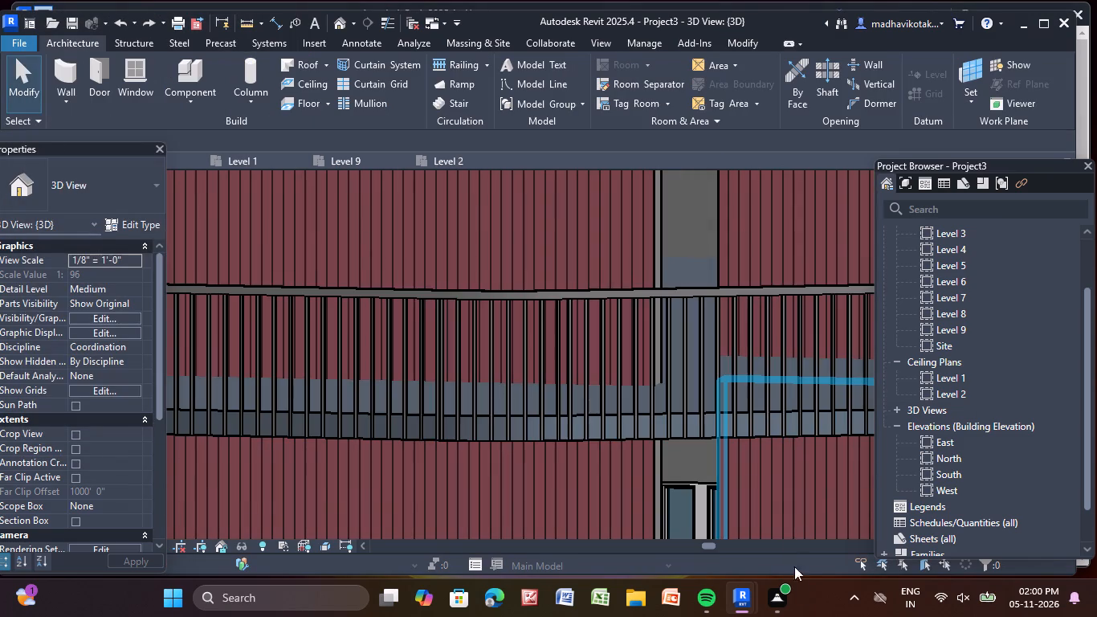